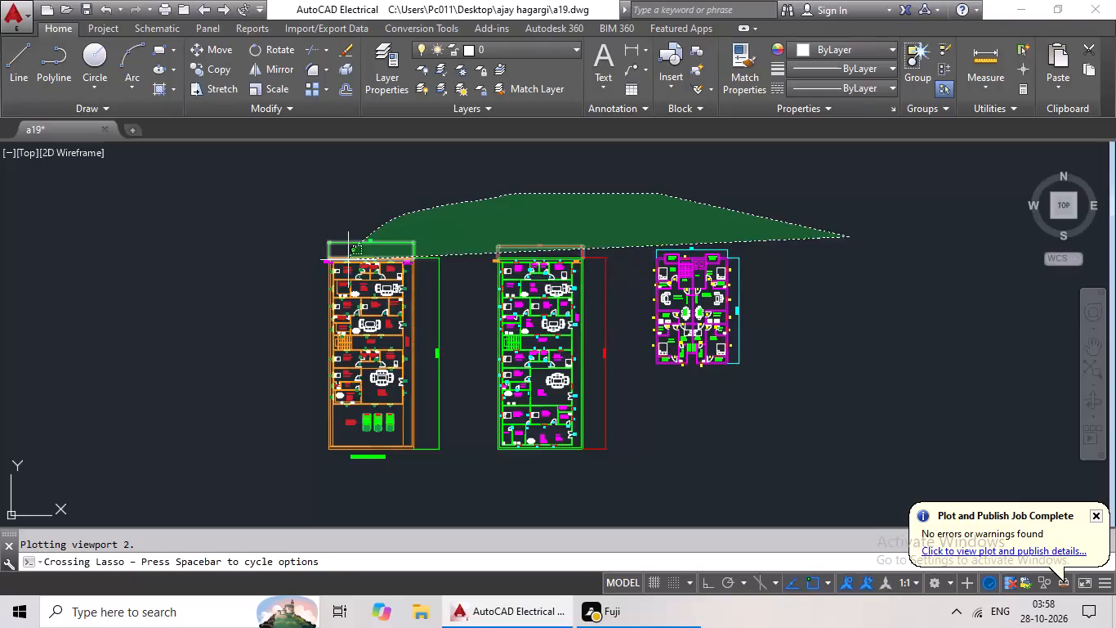
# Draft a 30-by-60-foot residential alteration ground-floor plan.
# Select all three existing floor plans with their dimensions and delete them from the drawing.
pyautogui.moveTo(686, 227); pyautogui.dragTo(491, 210)
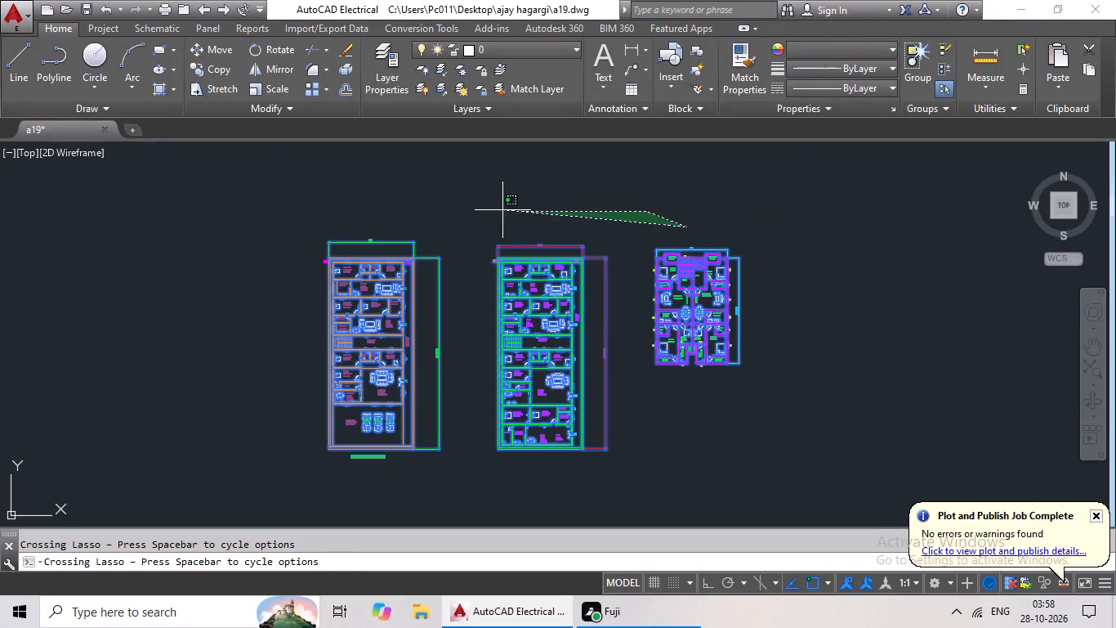
pyautogui.moveTo(491, 210); pyautogui.dragTo(700, 442)
pyautogui.moveTo(867, 365); pyautogui.dragTo(785, 437)
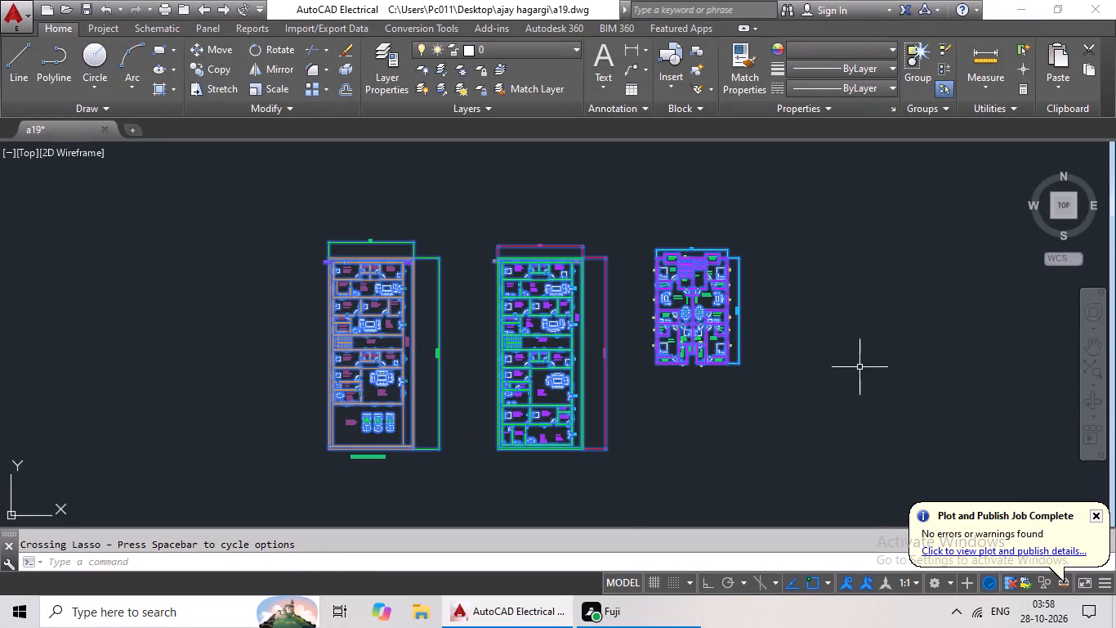
pyautogui.moveTo(785, 437); pyautogui.dragTo(292, 314)
pyautogui.press('Delete')
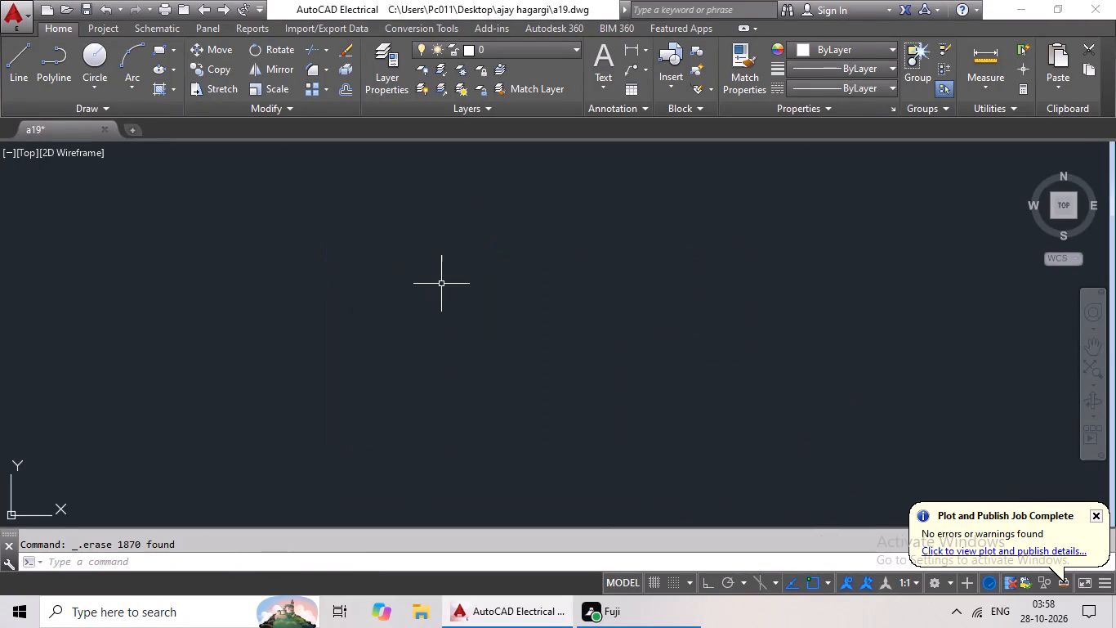
# Turn on command logging with LOGFILEON.
pyautogui.write('lo')
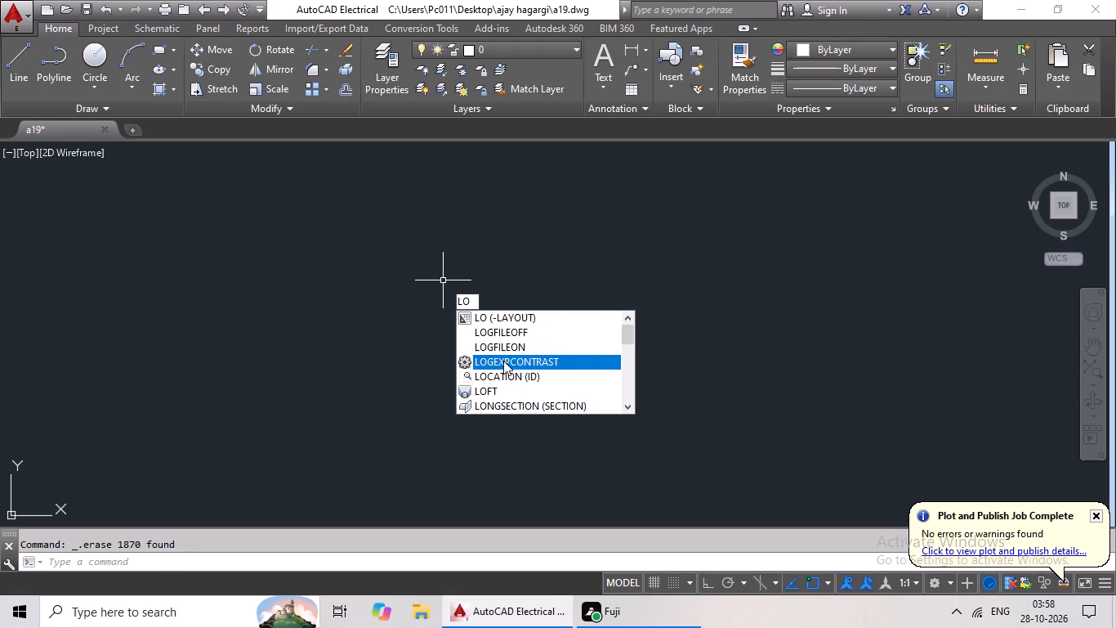
pyautogui.click(508, 348)
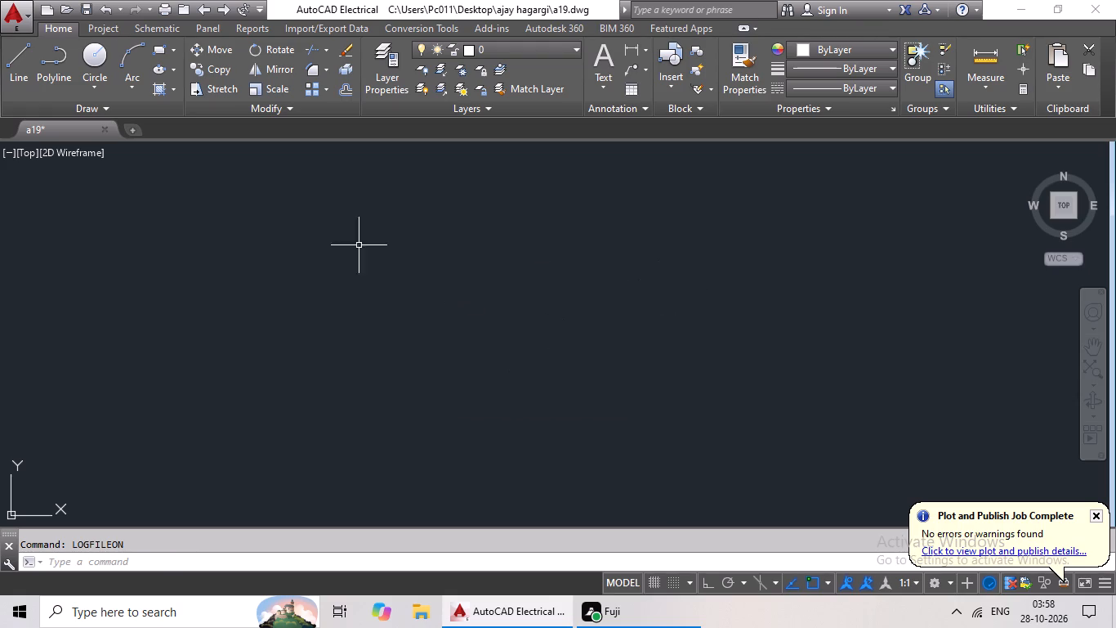
# Draw a closed rectangular outline with lines, 30' wide and 60' high, with Ortho on.
pyautogui.click(18, 74)
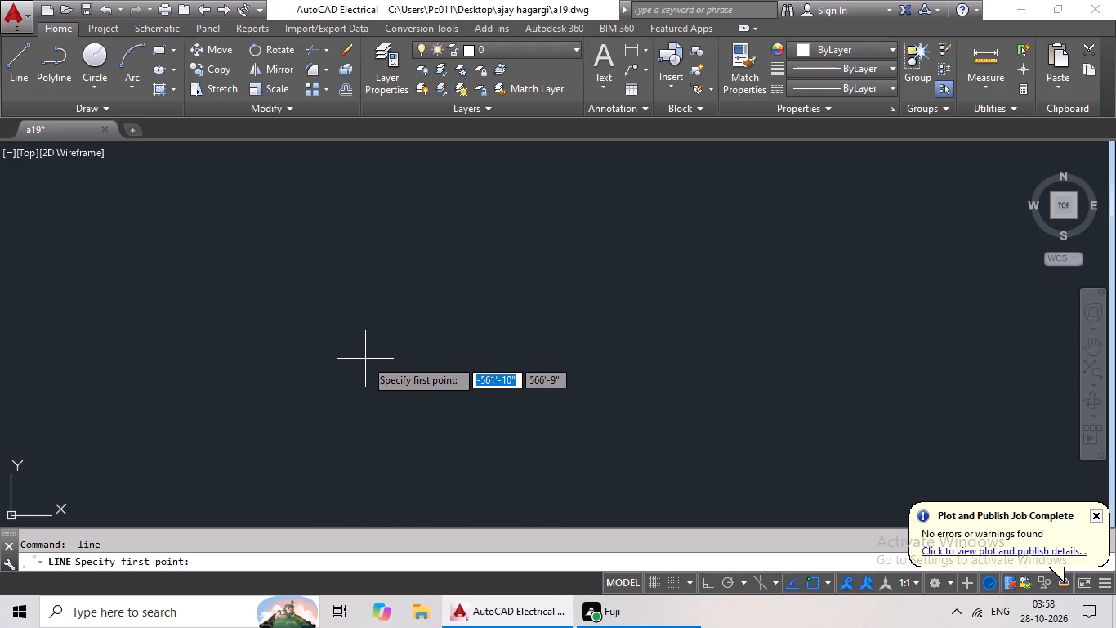
pyautogui.click(11, 91)
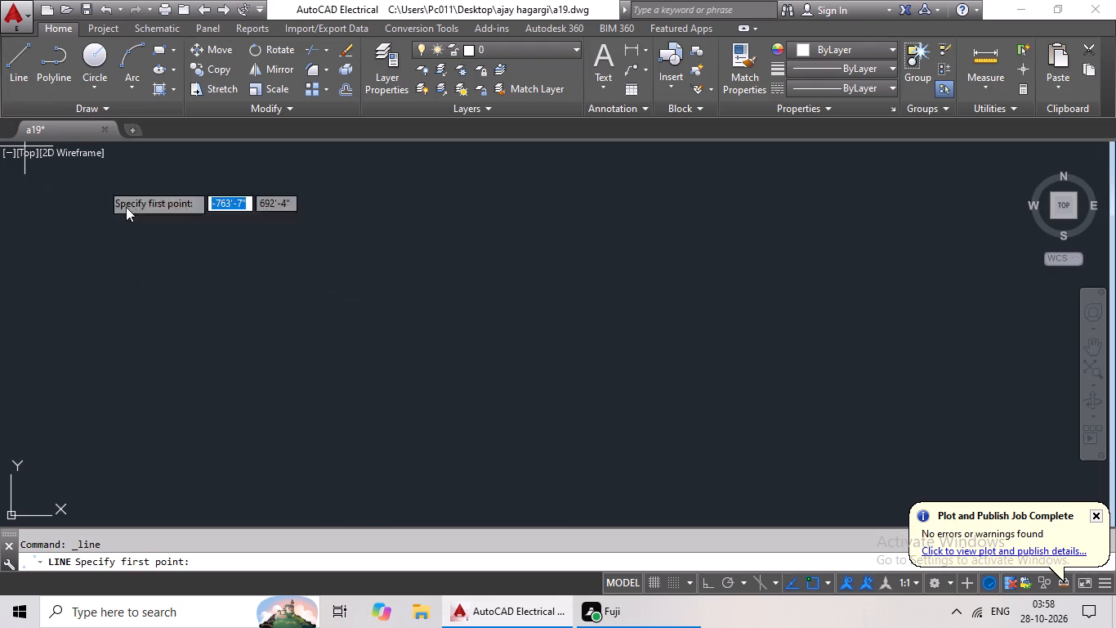
pyautogui.click(192, 220)
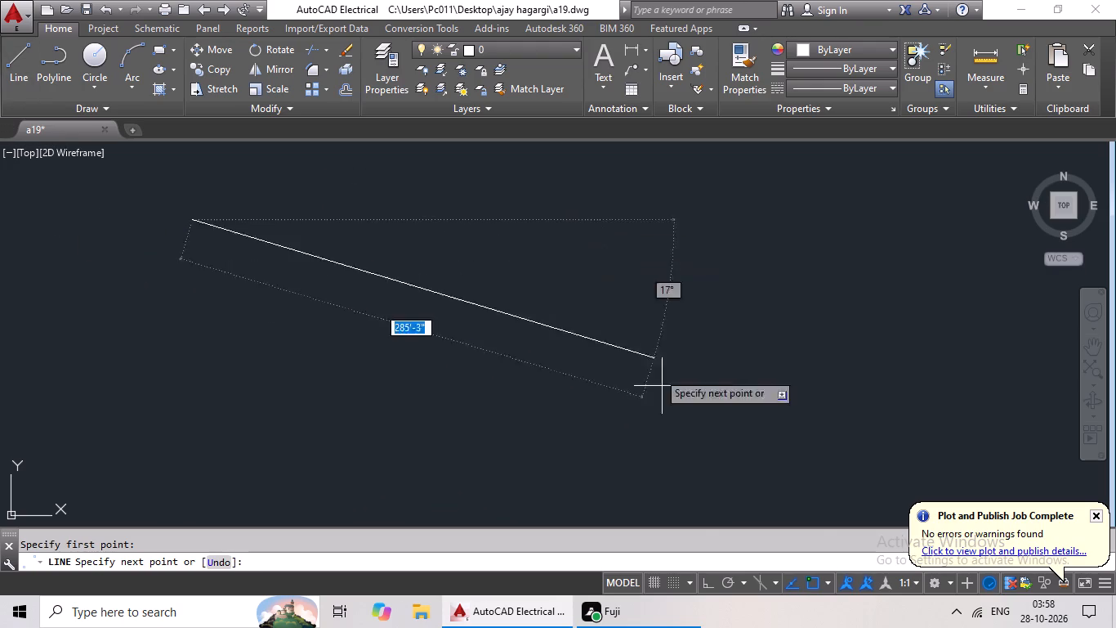
pyautogui.click(703, 583)
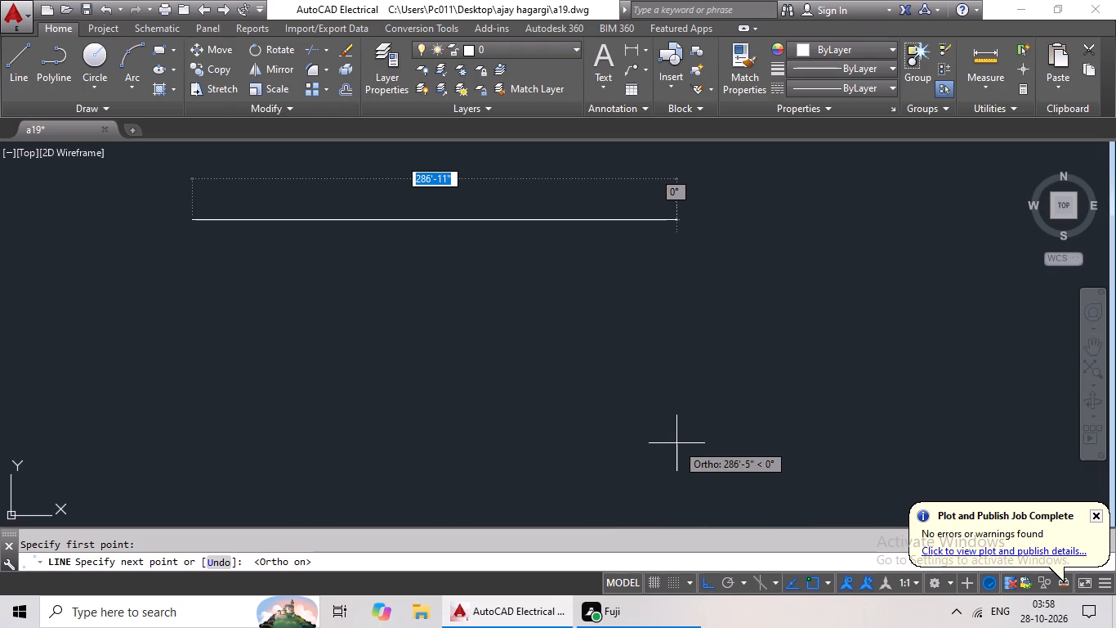
pyautogui.write("30'")
pyautogui.press('Return')
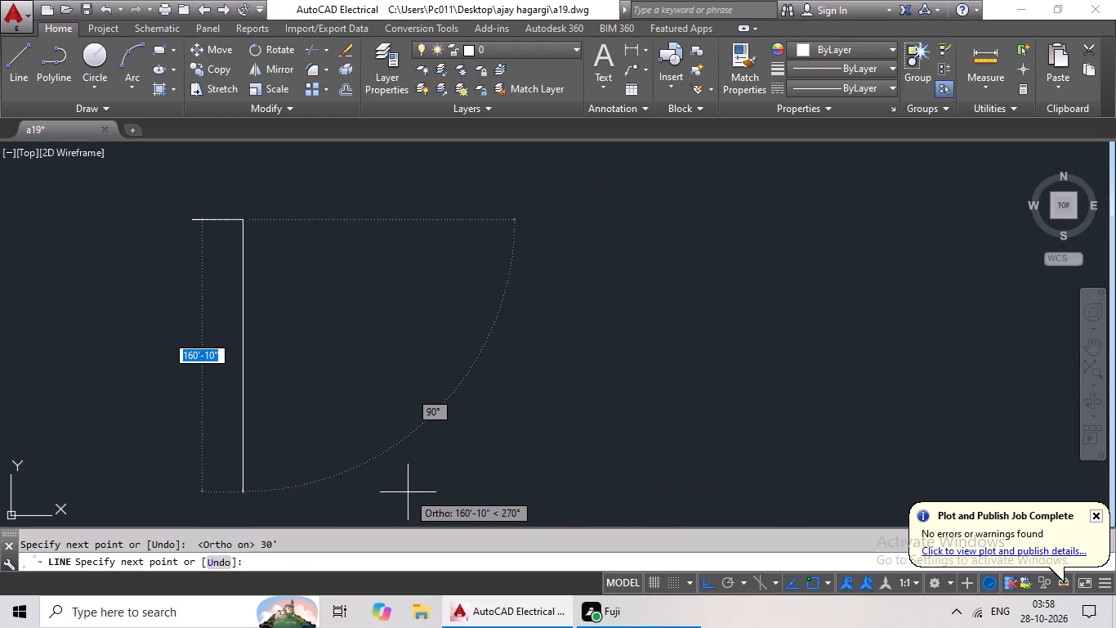
pyautogui.write("60'")
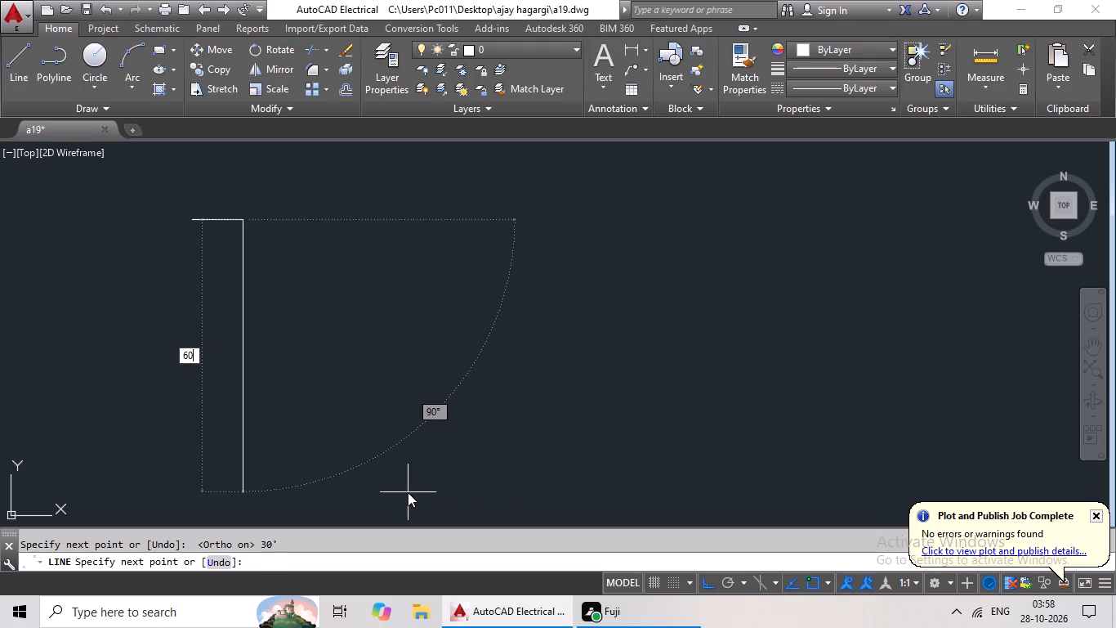
pyautogui.press('Return')
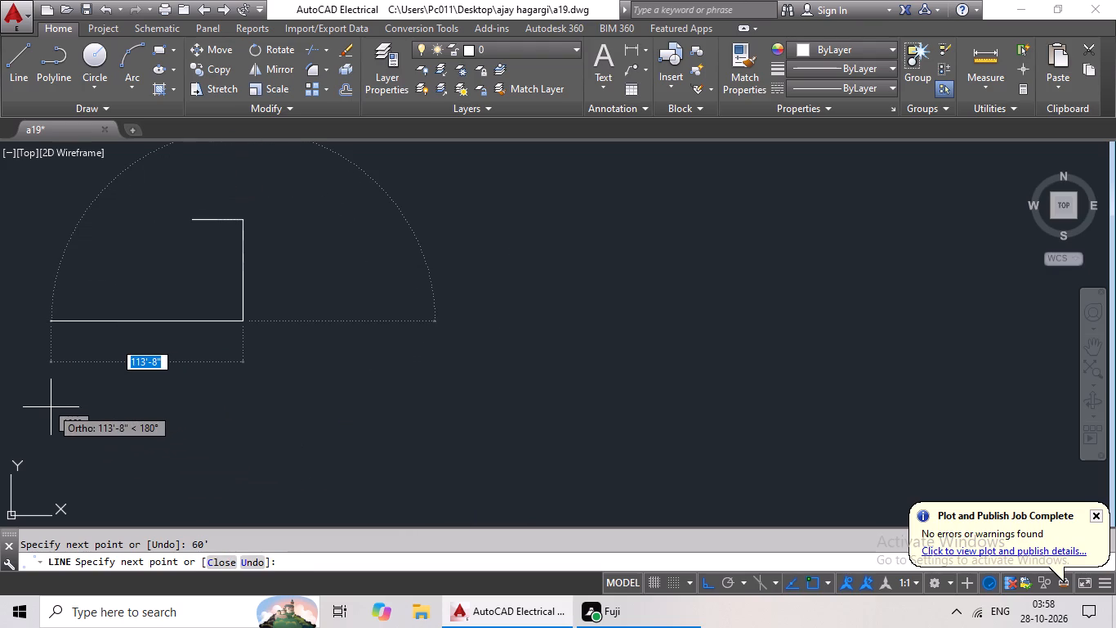
pyautogui.write("30'")
pyautogui.press('Return')
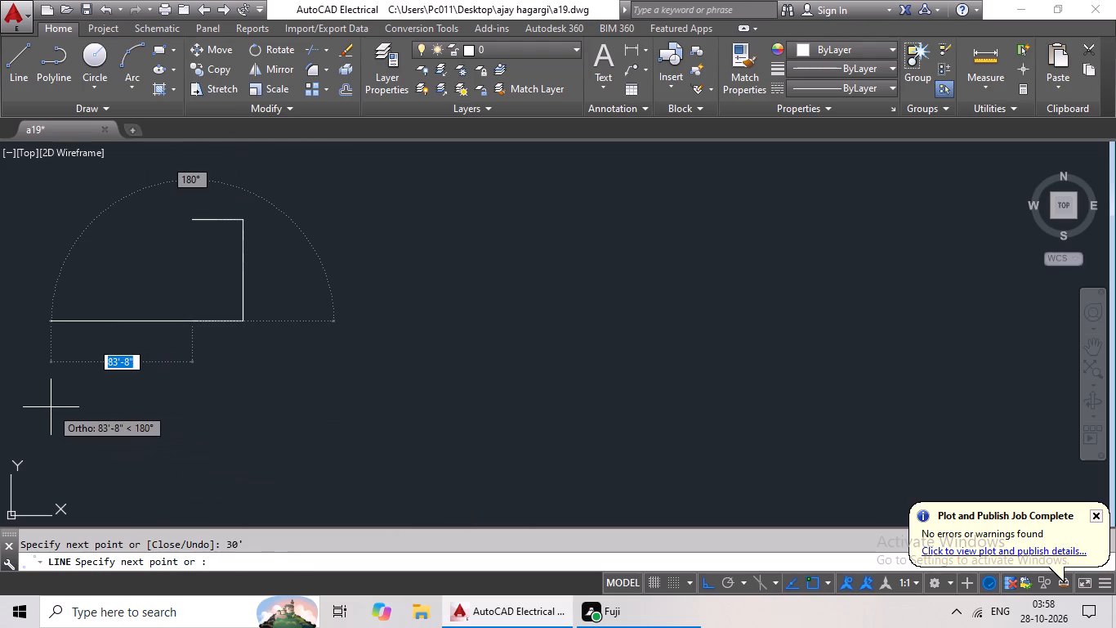
pyautogui.click(189, 223)
pyautogui.press('Escape')
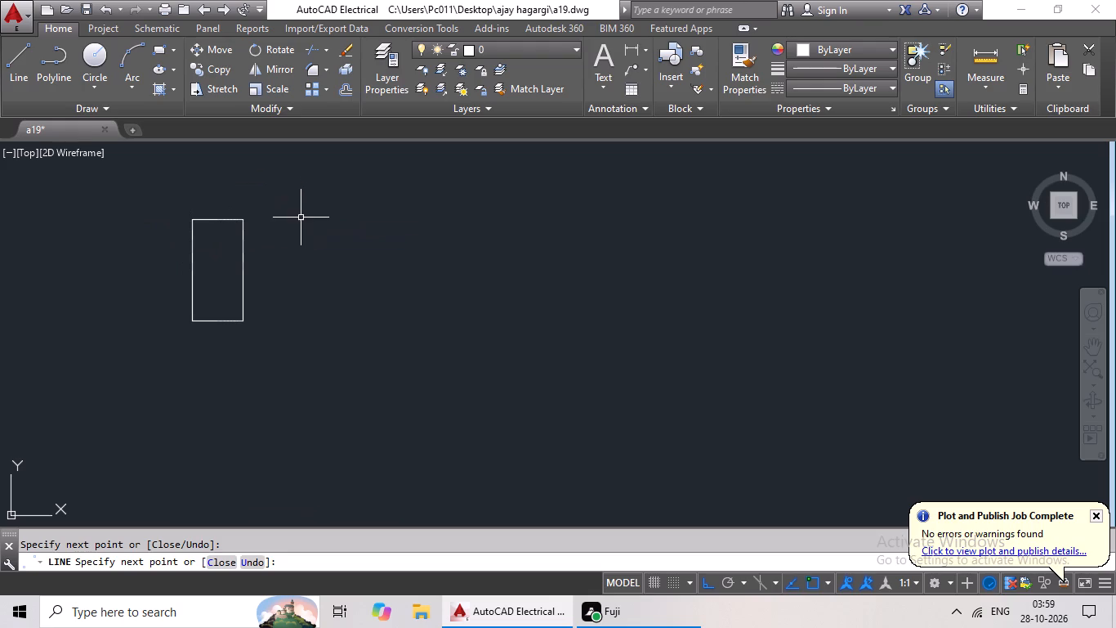
# Offset all four sides of the rectangle 9" inward to form the outer walls.
pyautogui.scroll(2, 231, 271)
pyautogui.moveTo(219, 266); pyautogui.dragTo(295, 314, button='middle')
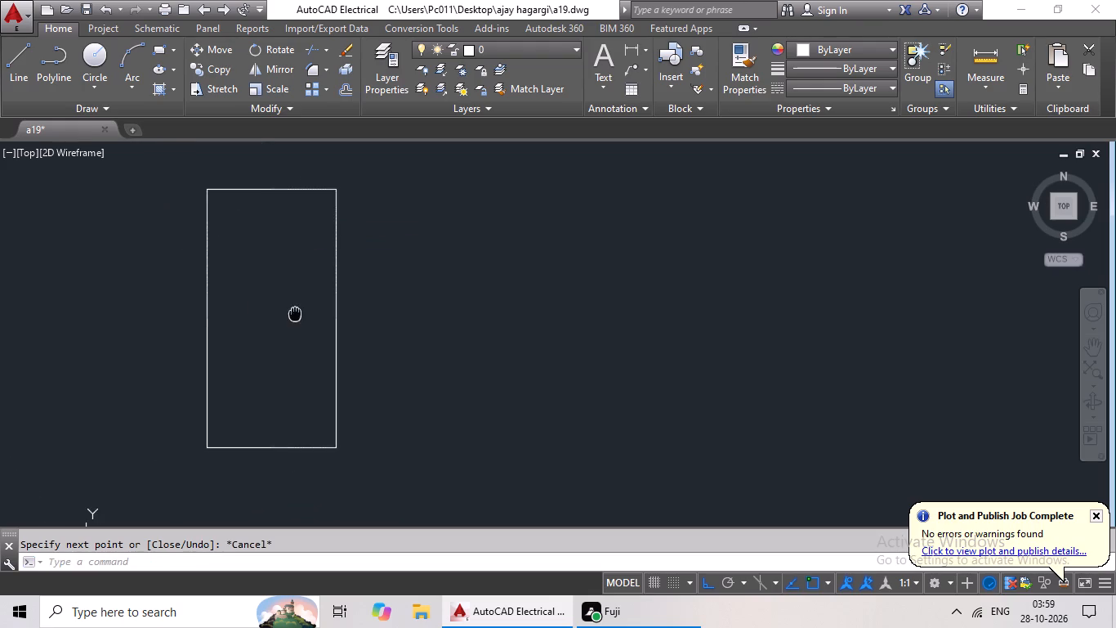
pyautogui.moveTo(295, 314); pyautogui.dragTo(298, 312, button='middle')
pyautogui.press('Escape')
pyautogui.press('o')
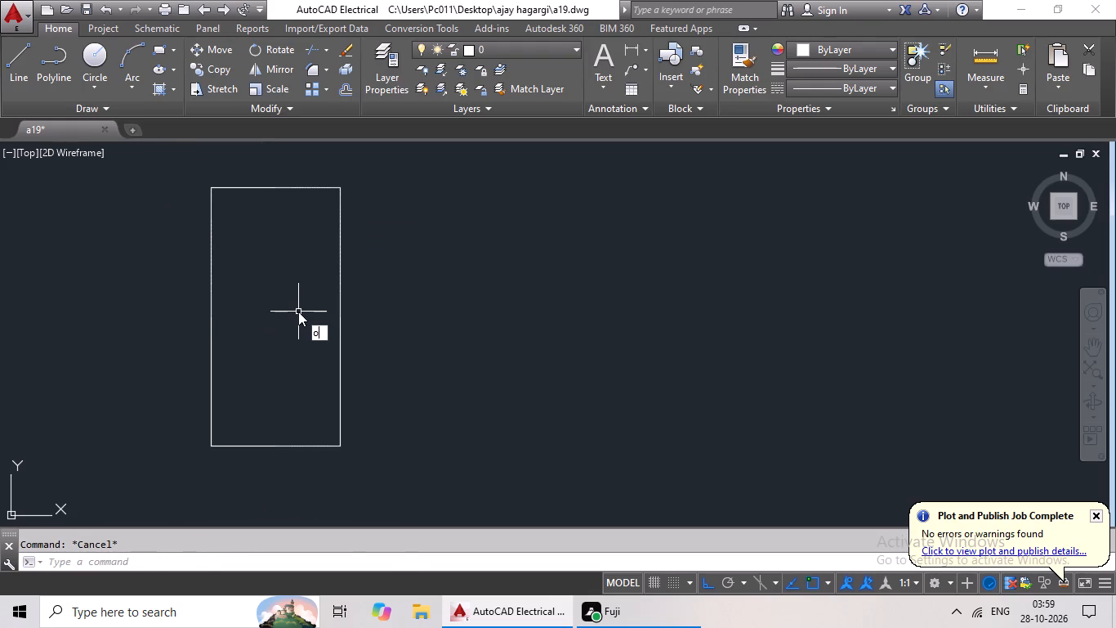
pyautogui.press('Return')
pyautogui.write('9"')
pyautogui.press('Return')
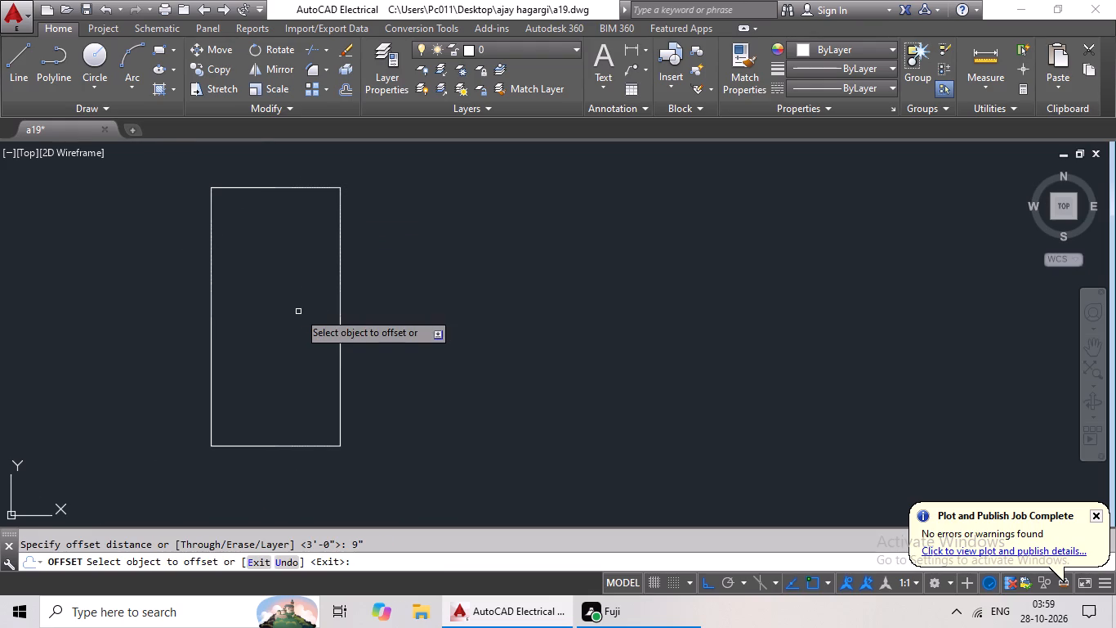
pyautogui.click(290, 186)
pyautogui.click(285, 278)
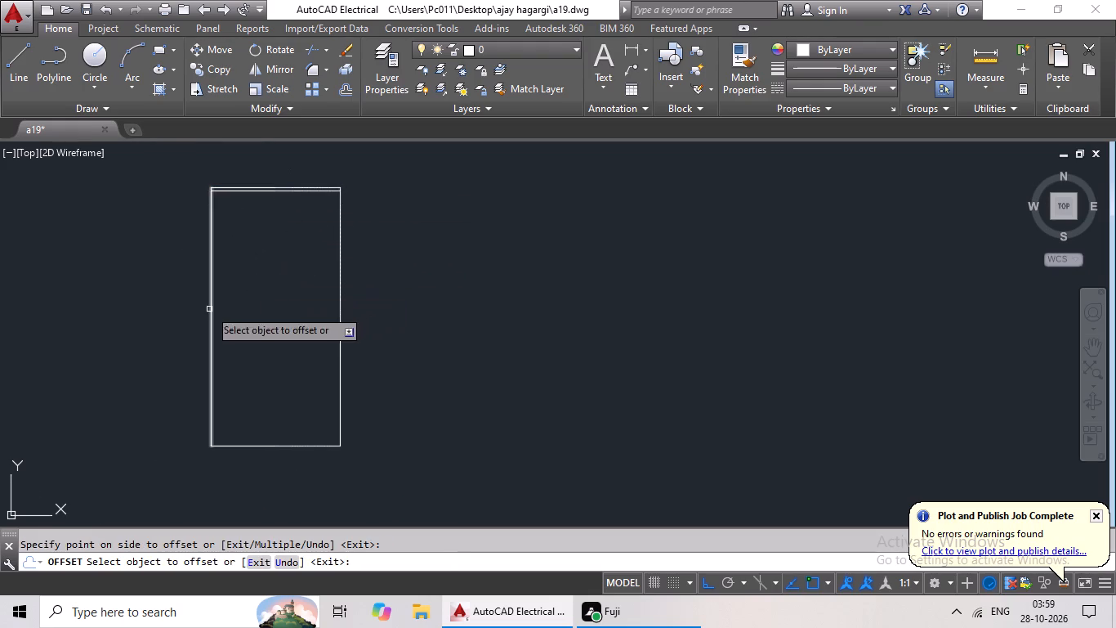
pyautogui.moveTo(209, 309); pyautogui.dragTo(218, 311)
pyautogui.click(342, 334)
pyautogui.click(339, 322)
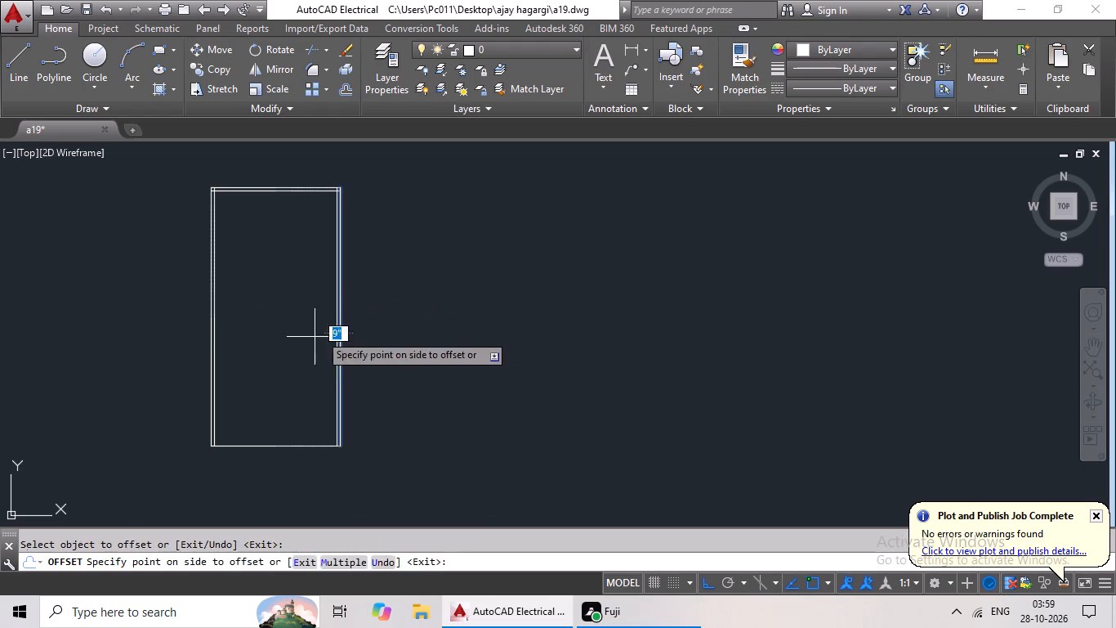
pyautogui.click(301, 345)
pyautogui.moveTo(290, 446); pyautogui.dragTo(297, 433)
pyautogui.click(302, 404)
pyautogui.press('Escape')
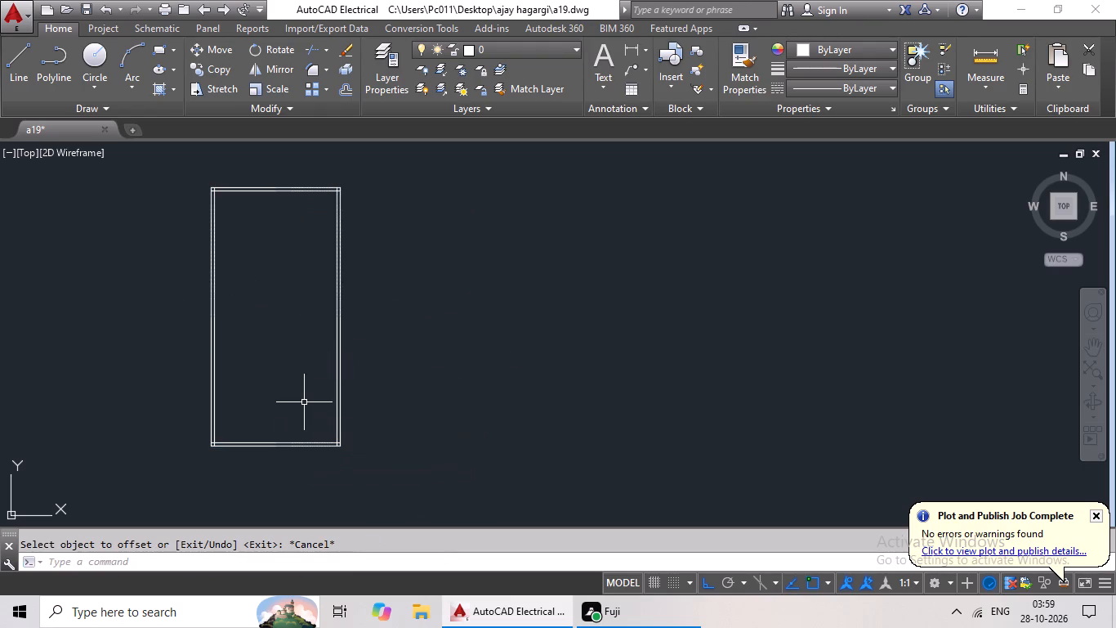
# Offset the inner line of the left outer wall 11'7" into the plan.
pyautogui.press('o')
pyautogui.press('Return')
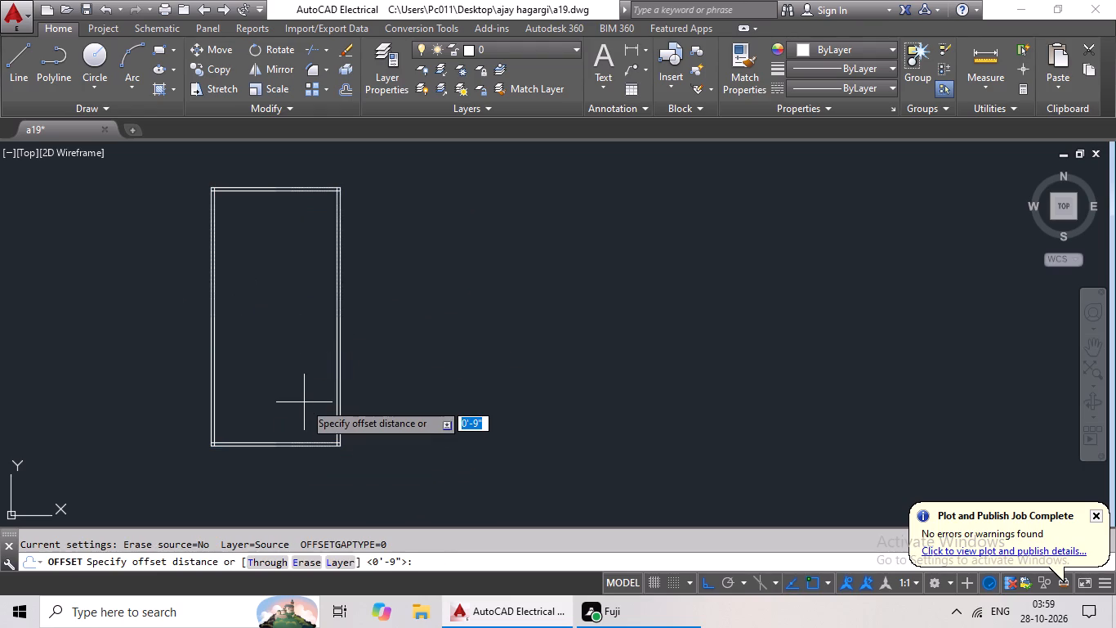
pyautogui.write('11\'7"')
pyautogui.press('Return')
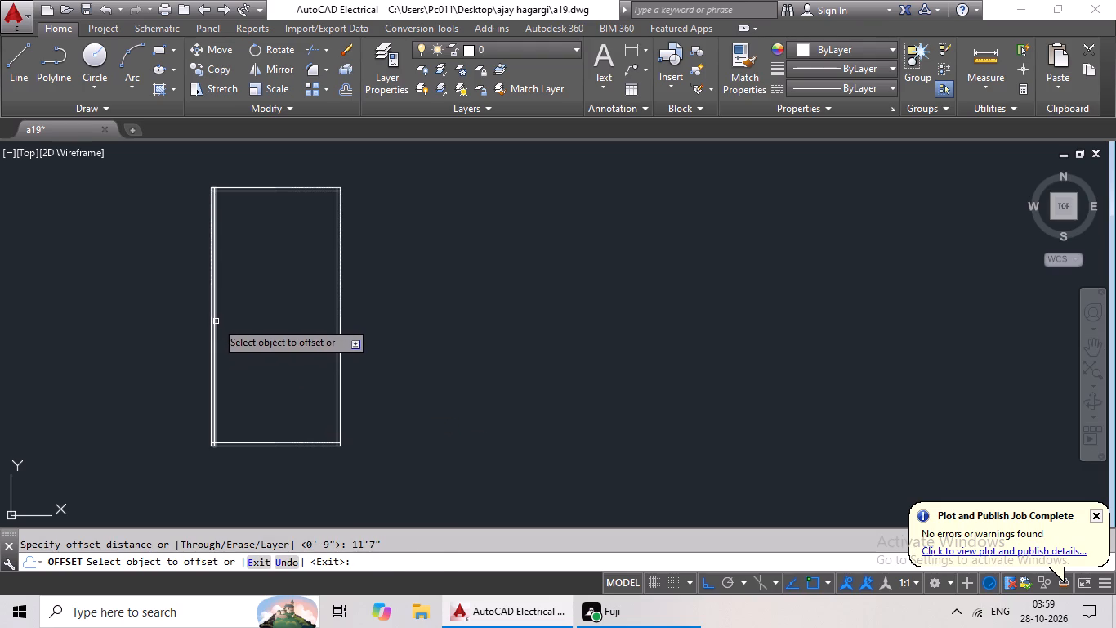
pyautogui.moveTo(216, 321); pyautogui.dragTo(225, 319)
pyautogui.click(252, 313)
pyautogui.press('Escape')
pyautogui.press('Escape')
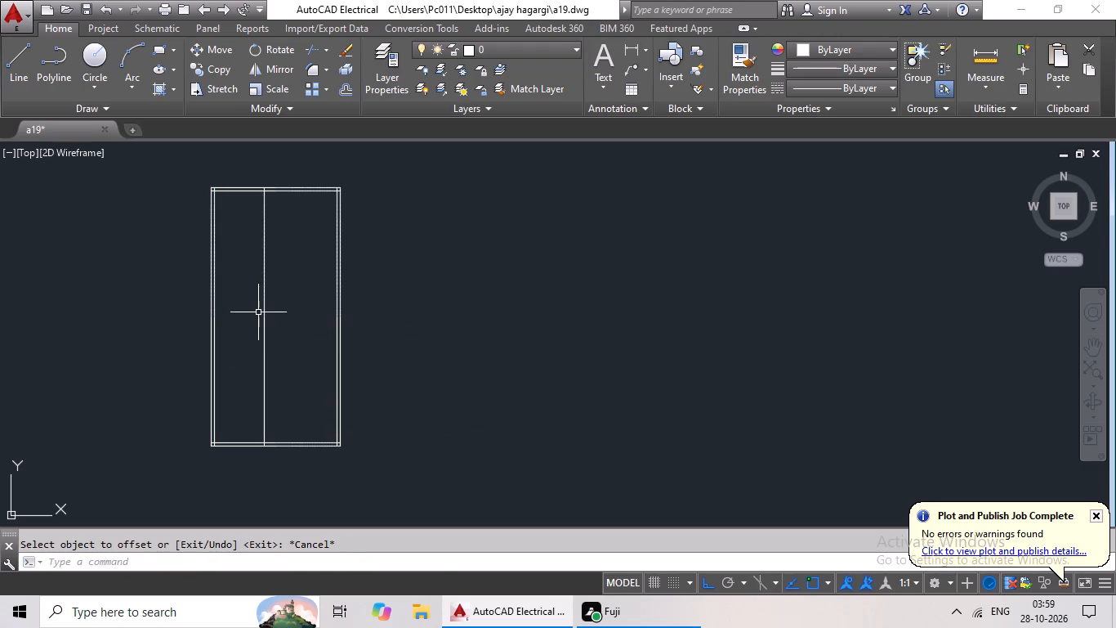
# Offset the new vertical partition line 6" to the right to give the partition its thickness.
pyautogui.press('o')
pyautogui.press('Return')
pyautogui.write('6"')
pyautogui.press('Return')
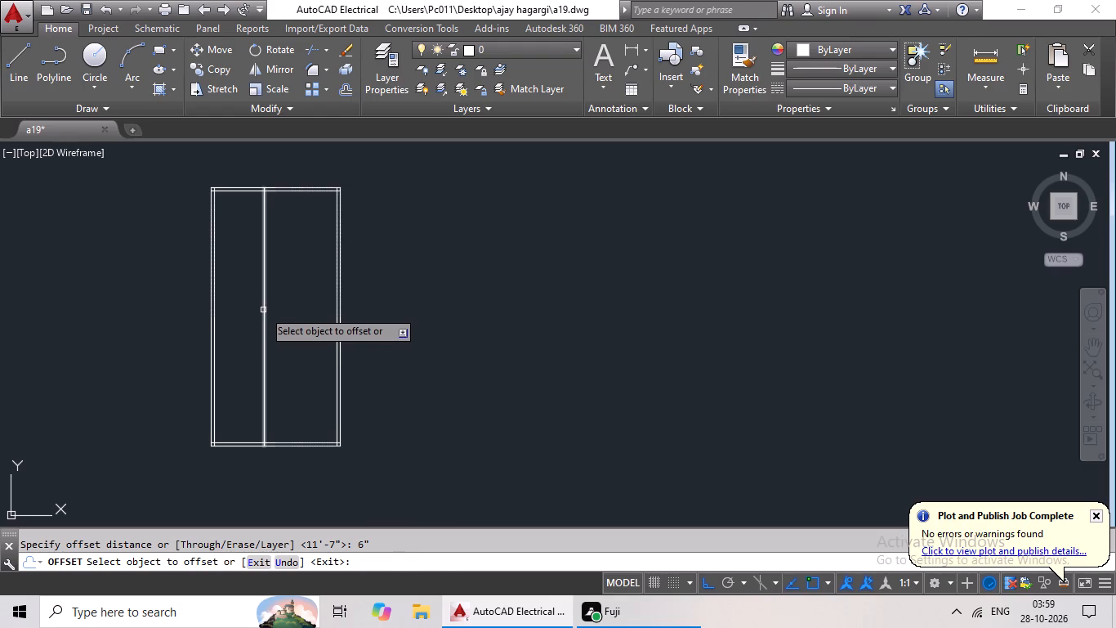
pyautogui.moveTo(263, 309); pyautogui.dragTo(278, 308)
pyautogui.click(296, 306)
pyautogui.press('Escape')
pyautogui.press('Escape')
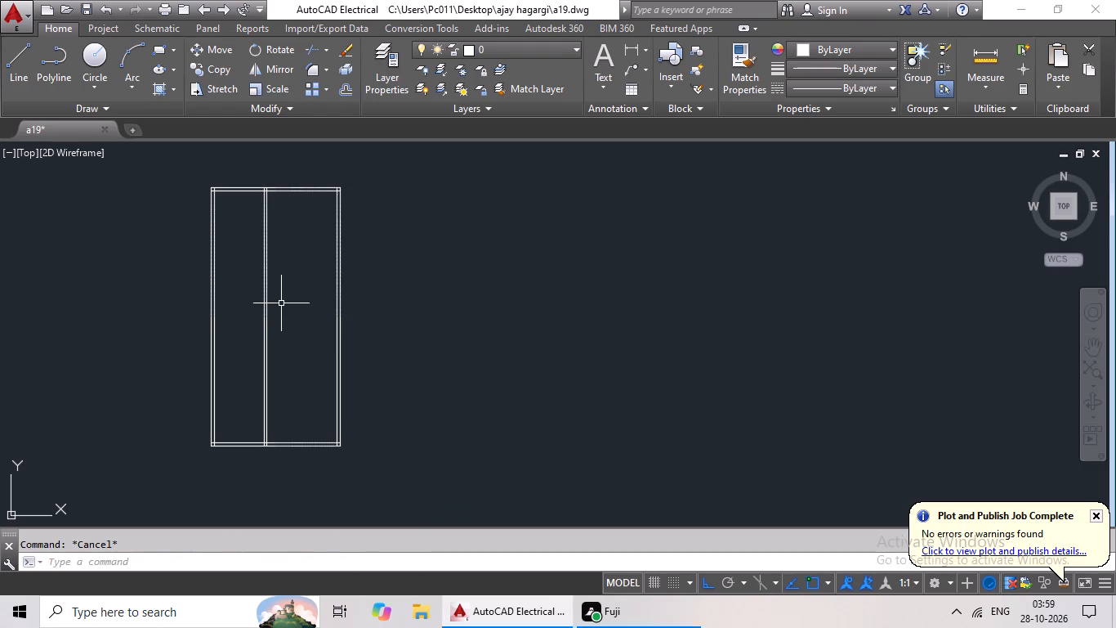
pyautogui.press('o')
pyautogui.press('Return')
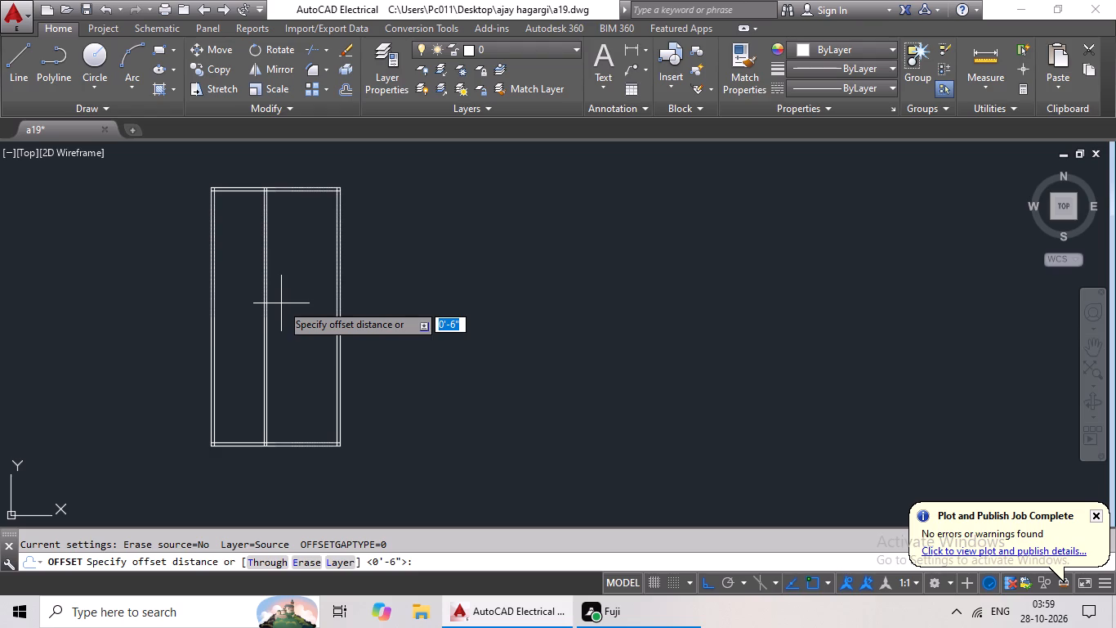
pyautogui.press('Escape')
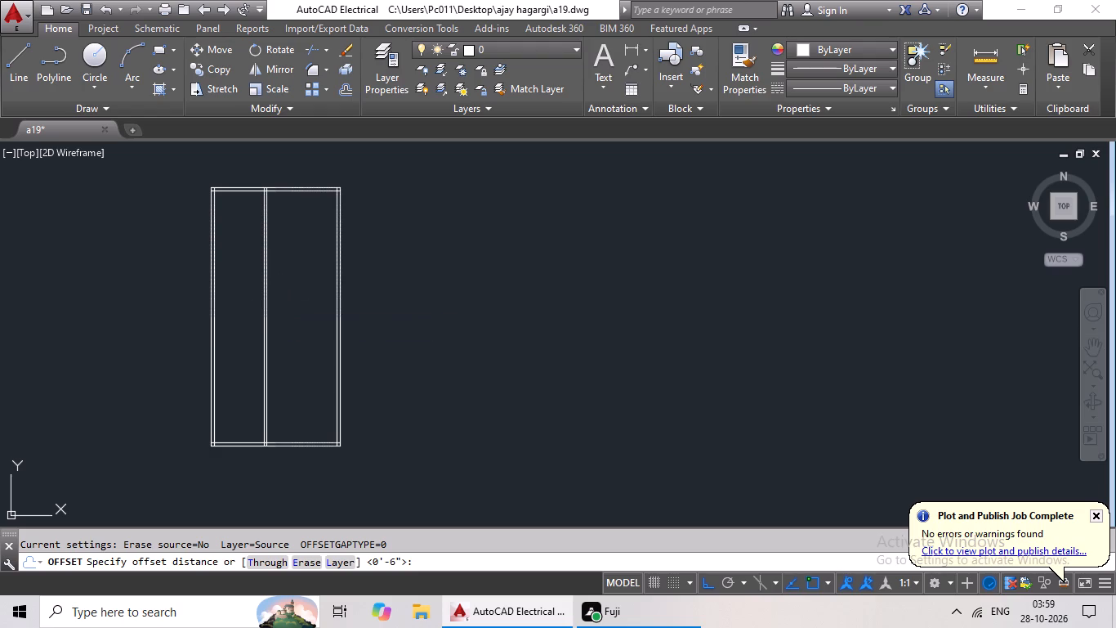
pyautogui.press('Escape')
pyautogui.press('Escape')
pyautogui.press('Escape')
# Offset the inner line of the right outer wall 3'10" into the plan.
pyautogui.press('o')
pyautogui.press('Return')
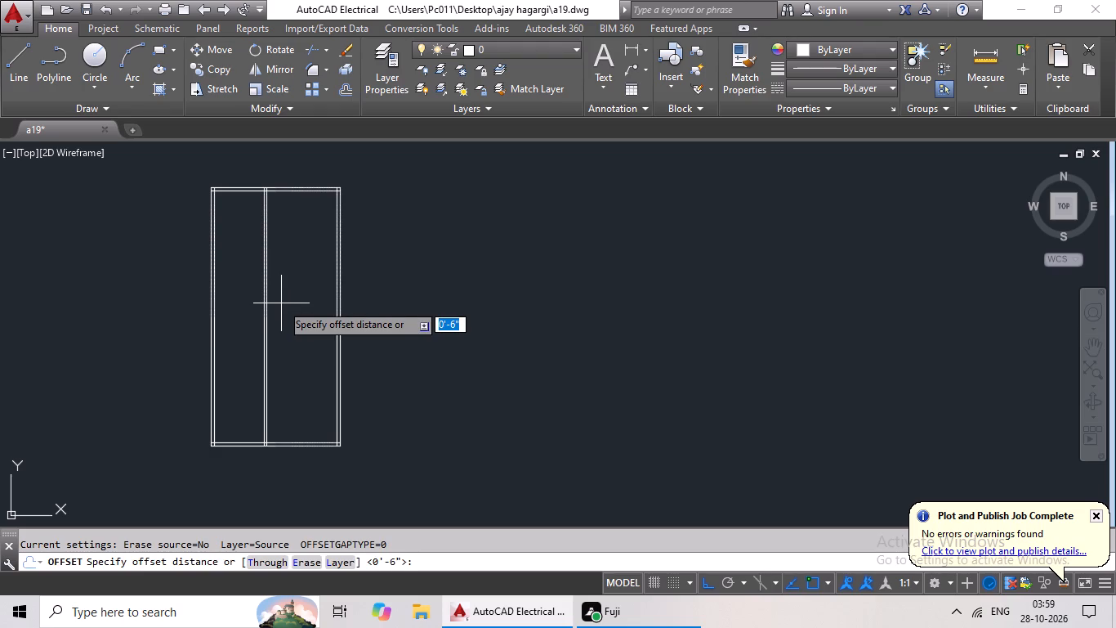
pyautogui.write("3'10")
pyautogui.hotkey('shift', '"')
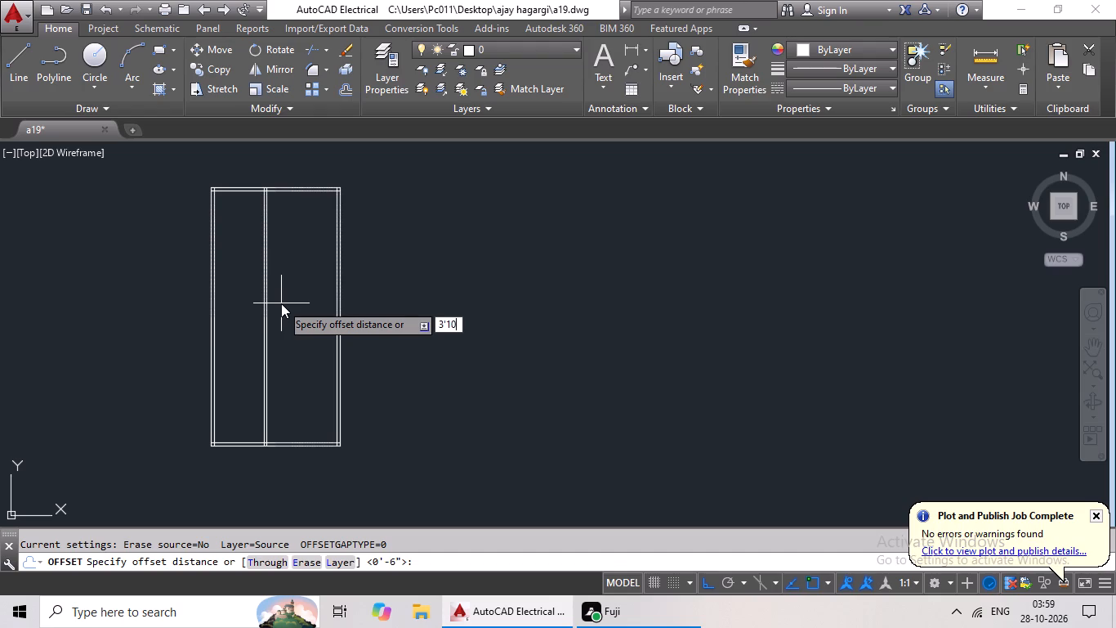
pyautogui.press('Return')
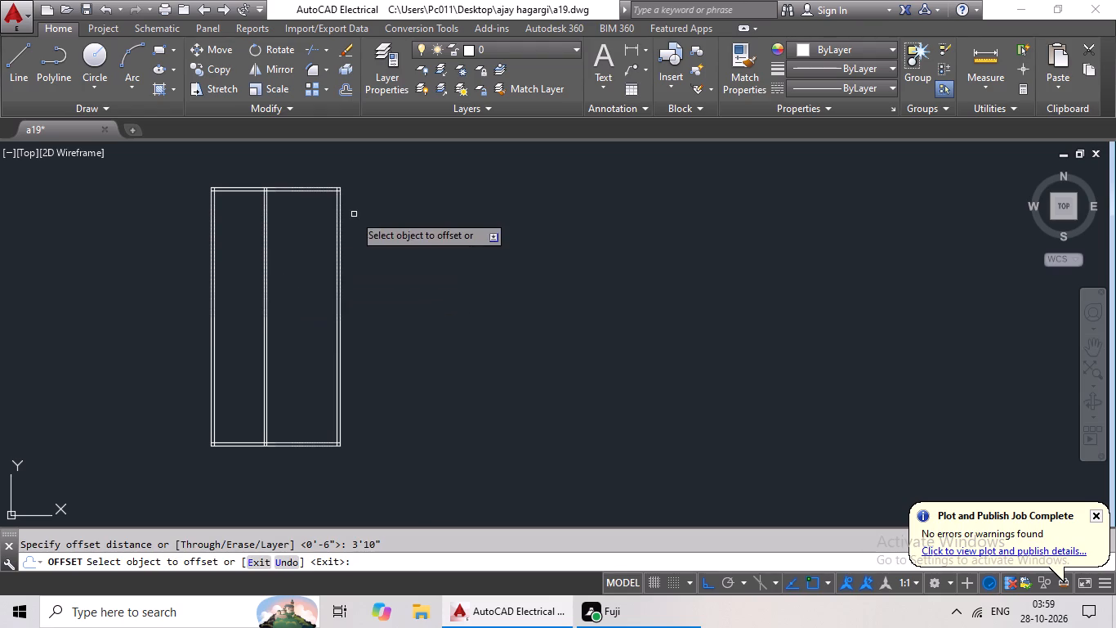
pyautogui.scroll(4, 338, 209)
pyautogui.moveTo(318, 236); pyautogui.dragTo(294, 244)
pyautogui.click(245, 276)
pyautogui.scroll(-3, 254, 274)
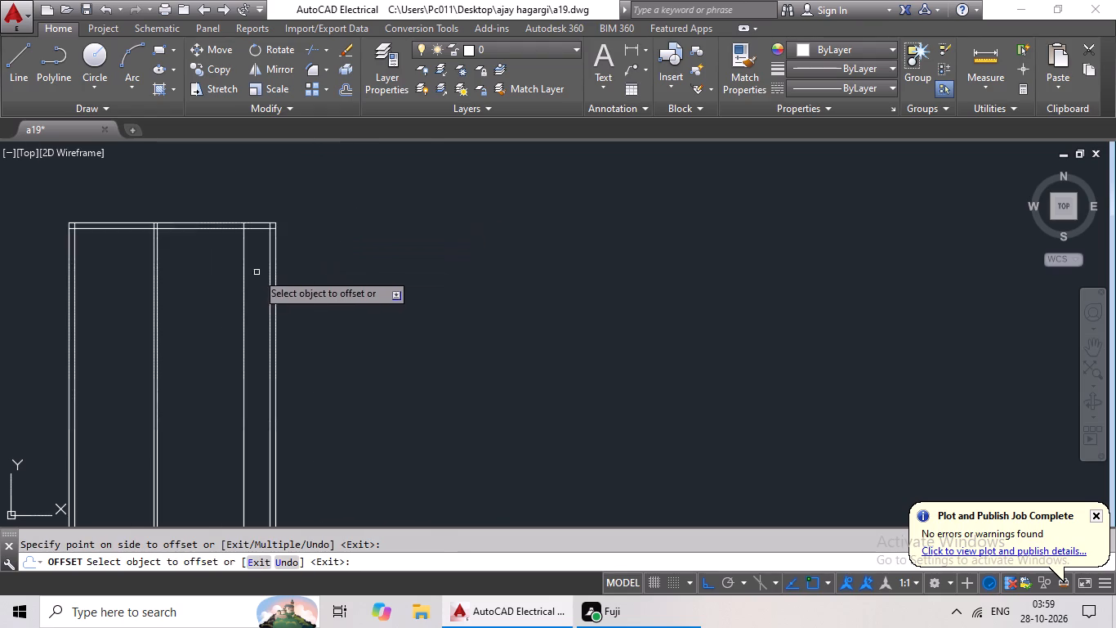
pyautogui.moveTo(257, 272); pyautogui.dragTo(311, 307, button='middle')
pyautogui.press('Escape')
pyautogui.press('Escape')
# Offset the new vertical line near the right outer wall 6" to the left to form a second partition.
pyautogui.press('o')
pyautogui.press('Return')
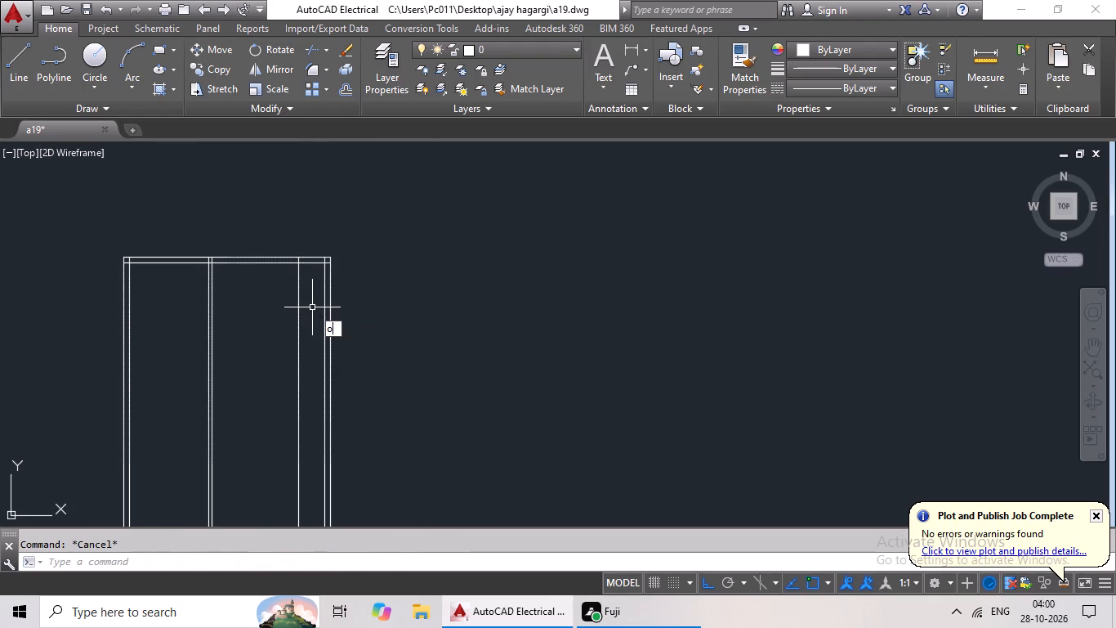
pyautogui.write('6"')
pyautogui.press('Return')
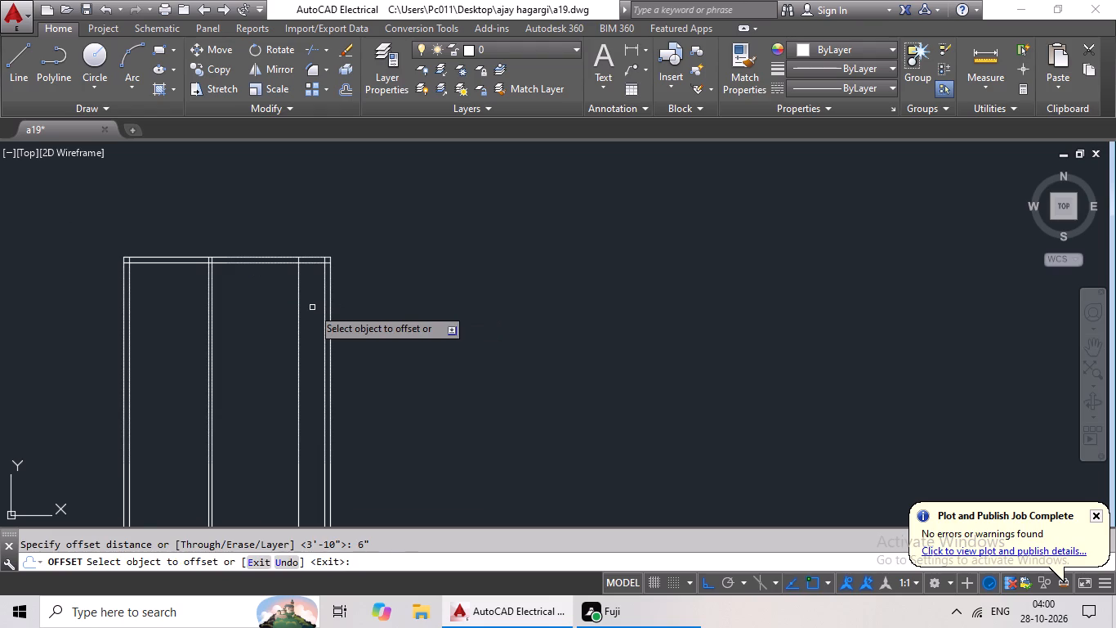
pyautogui.click(299, 306)
pyautogui.click(275, 321)
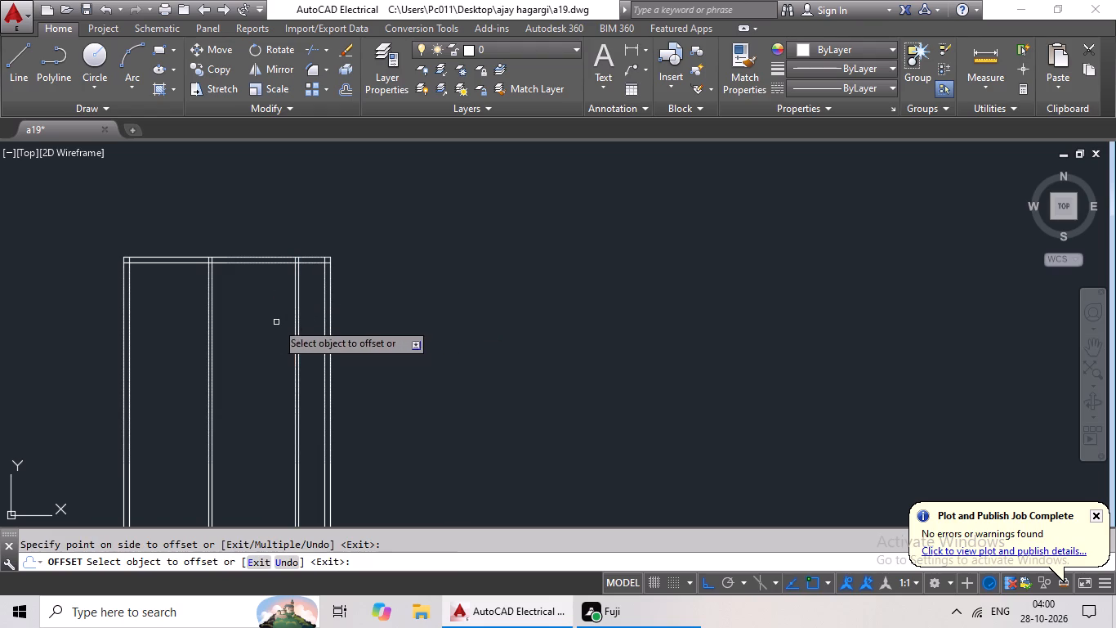
# Offset the inner line of the top outer wall 5'4" down into the plan.
pyautogui.moveTo(279, 319); pyautogui.dragTo(330, 321, button='middle')
pyautogui.press('Escape')
pyautogui.press('Escape')
pyautogui.middleClick(377, 325)
pyautogui.press('Escape')
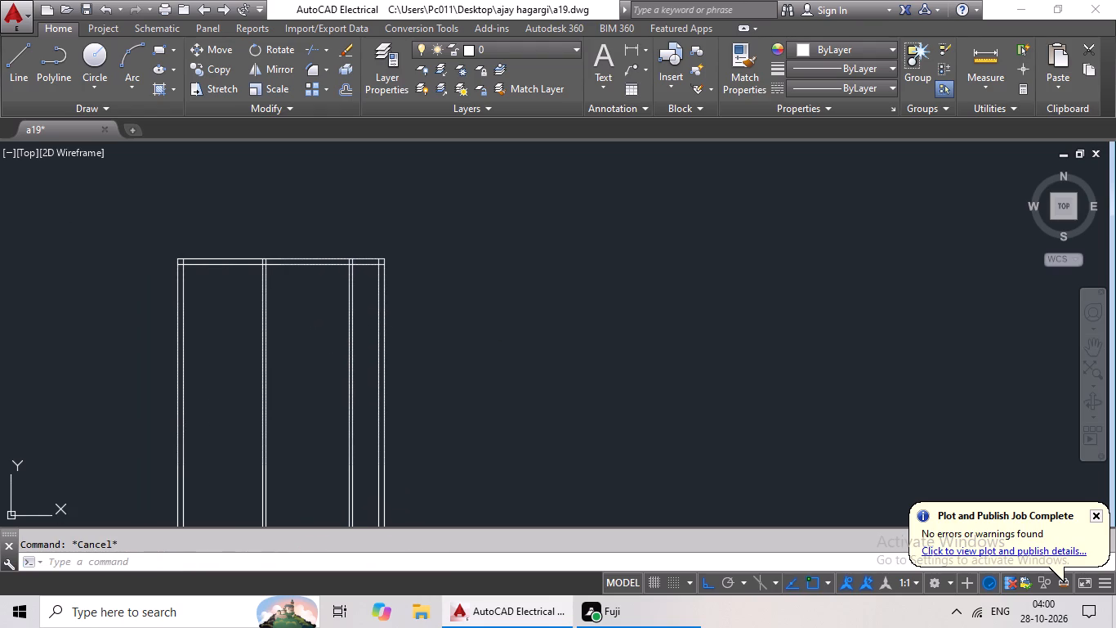
pyautogui.press('Escape')
pyautogui.press('Escape')
pyautogui.press('Escape')
pyautogui.press('Escape')
pyautogui.press('Escape')
pyautogui.press('Escape')
pyautogui.press('Escape')
pyautogui.press('o')
pyautogui.press('Return')
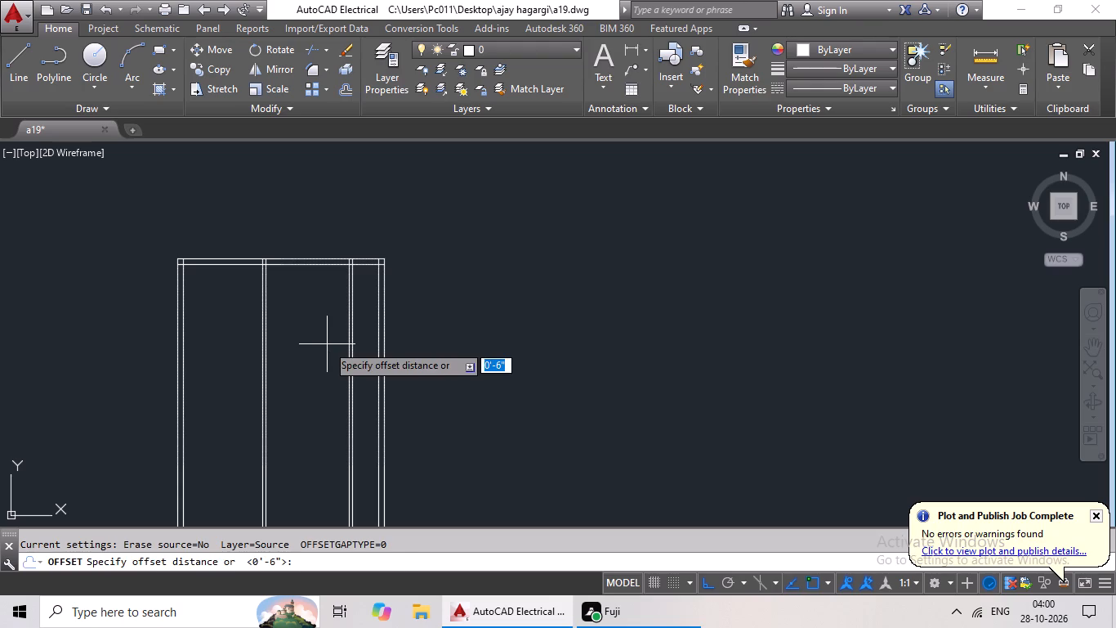
pyautogui.write('5\'4"')
pyautogui.press('Return')
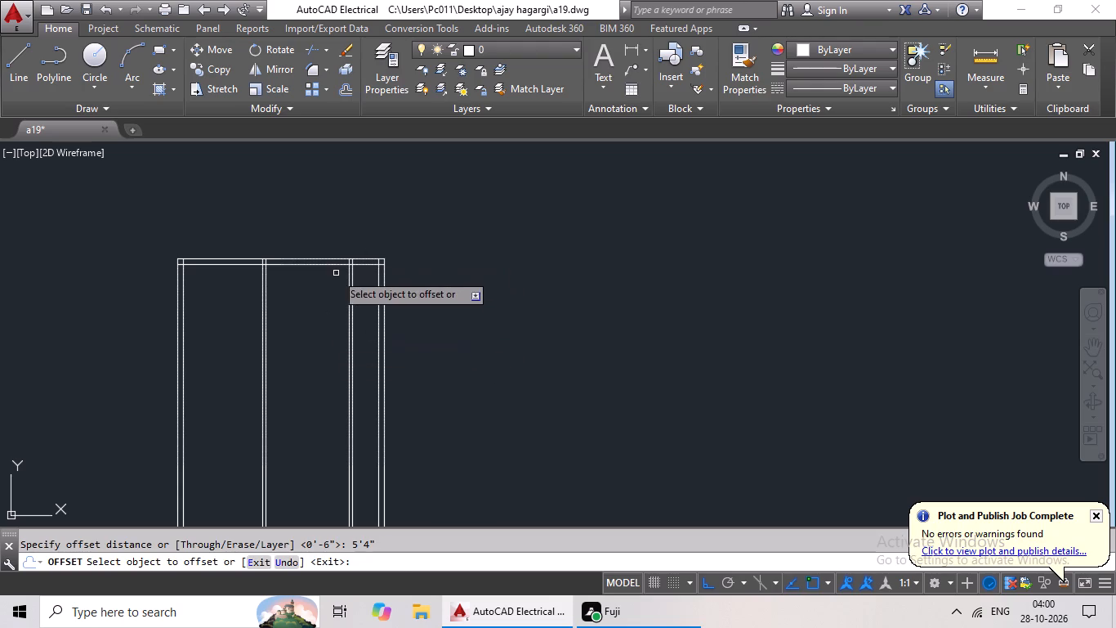
pyautogui.moveTo(320, 262); pyautogui.dragTo(320, 285)
pyautogui.click(320, 295)
pyautogui.press('Escape')
pyautogui.press('Escape')
pyautogui.press('Escape')
pyautogui.press('Escape')
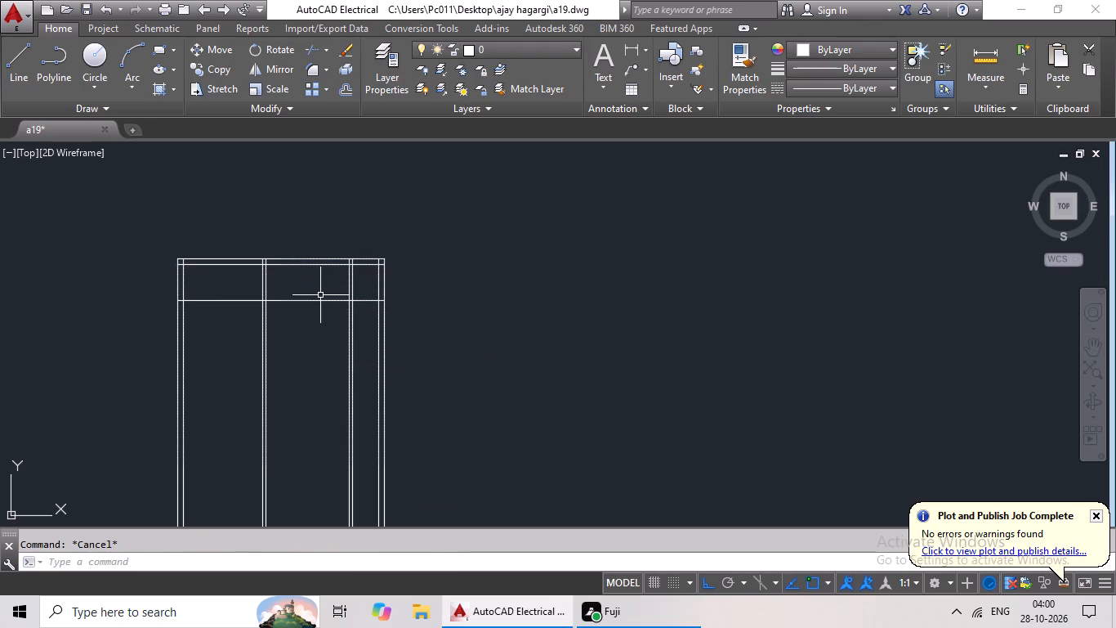
# Offset the new horizontal line 6" downward to give the cross partition its thickness.
pyautogui.press('o')
pyautogui.press('Return')
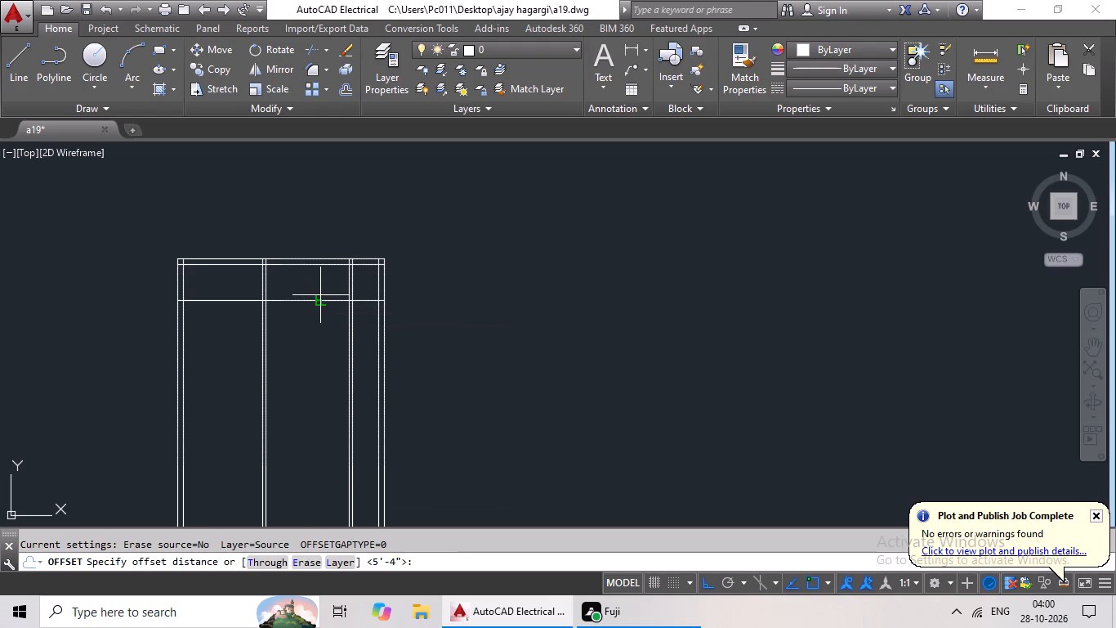
pyautogui.write('6"')
pyautogui.press('Return')
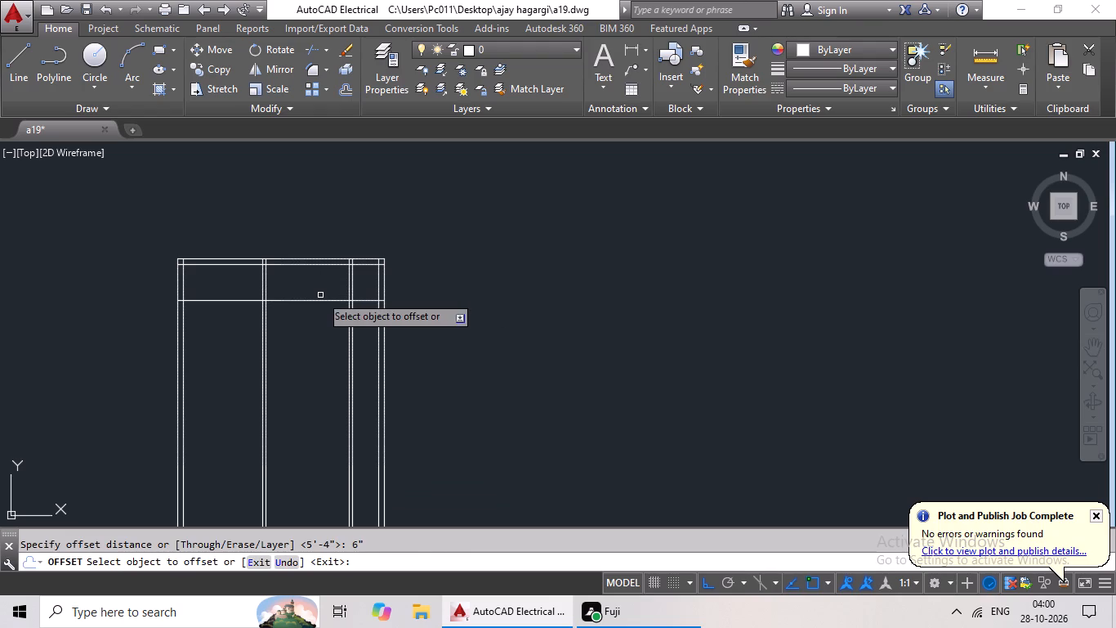
pyautogui.click(316, 302)
pyautogui.click(316, 318)
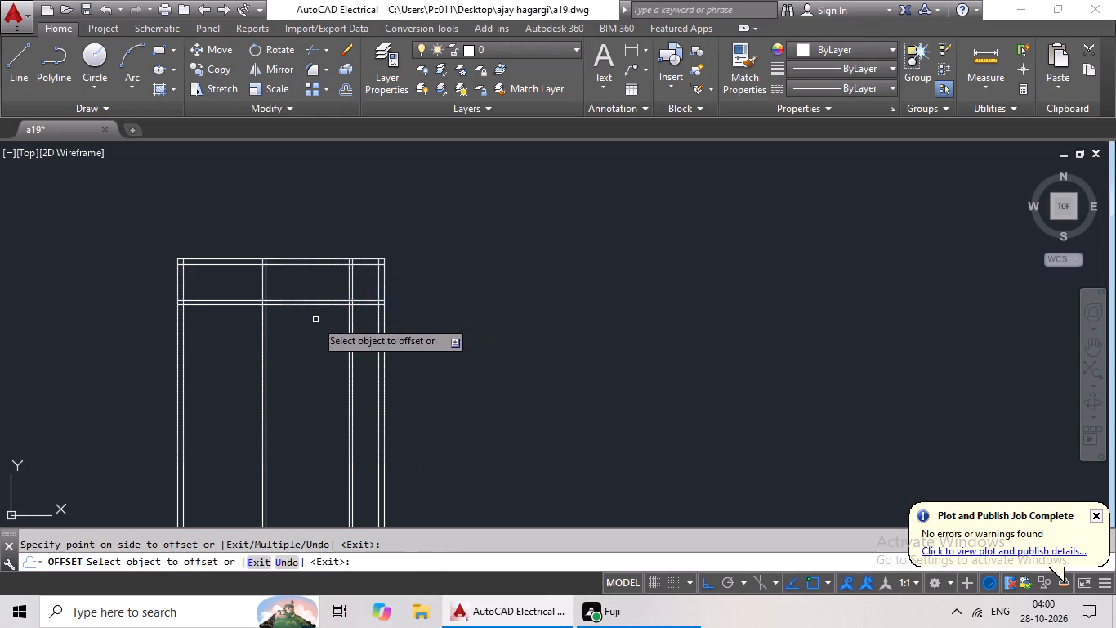
pyautogui.press('Escape')
pyautogui.press('Escape')
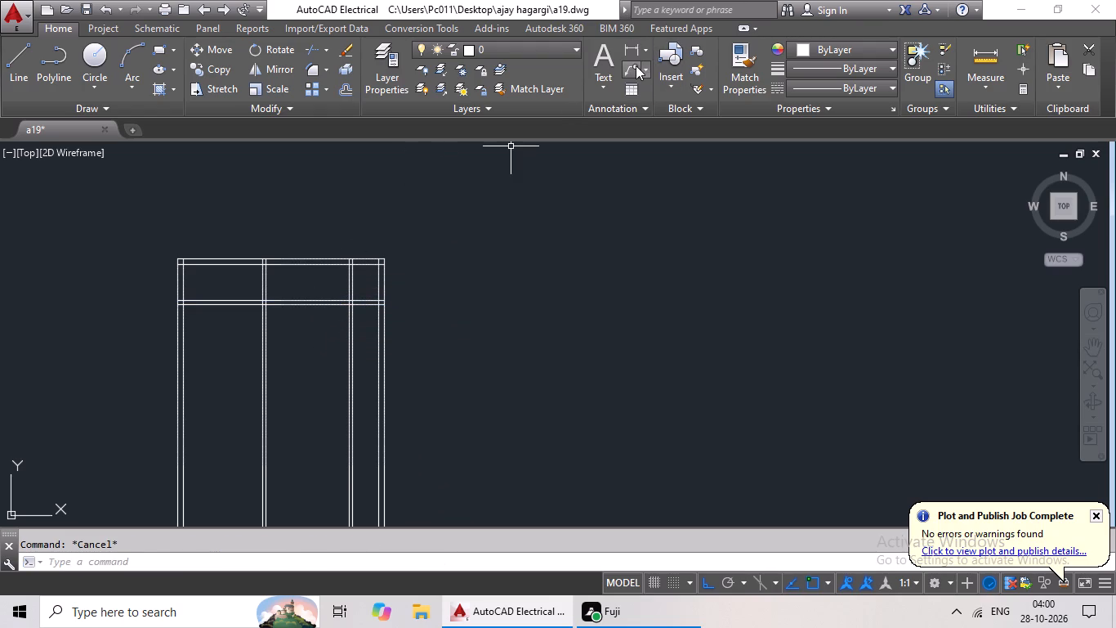
# Measure the clear width between the two vertical partitions along the top wall's inner line with a linear dimension.
pyautogui.click(635, 47)
pyautogui.scroll(2, 261, 276)
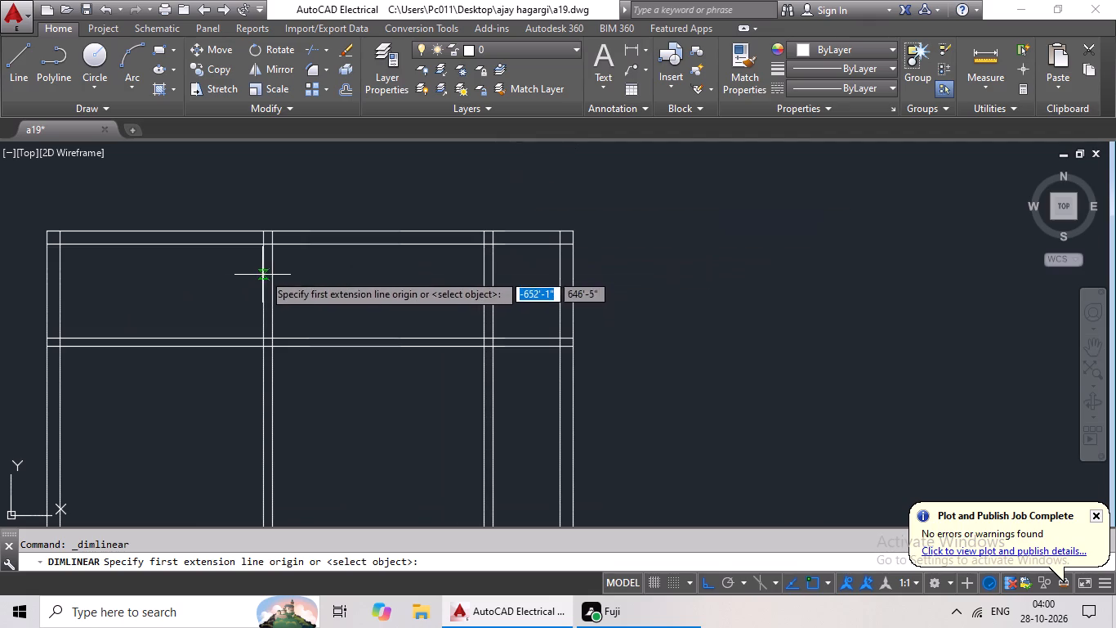
pyautogui.click(269, 246)
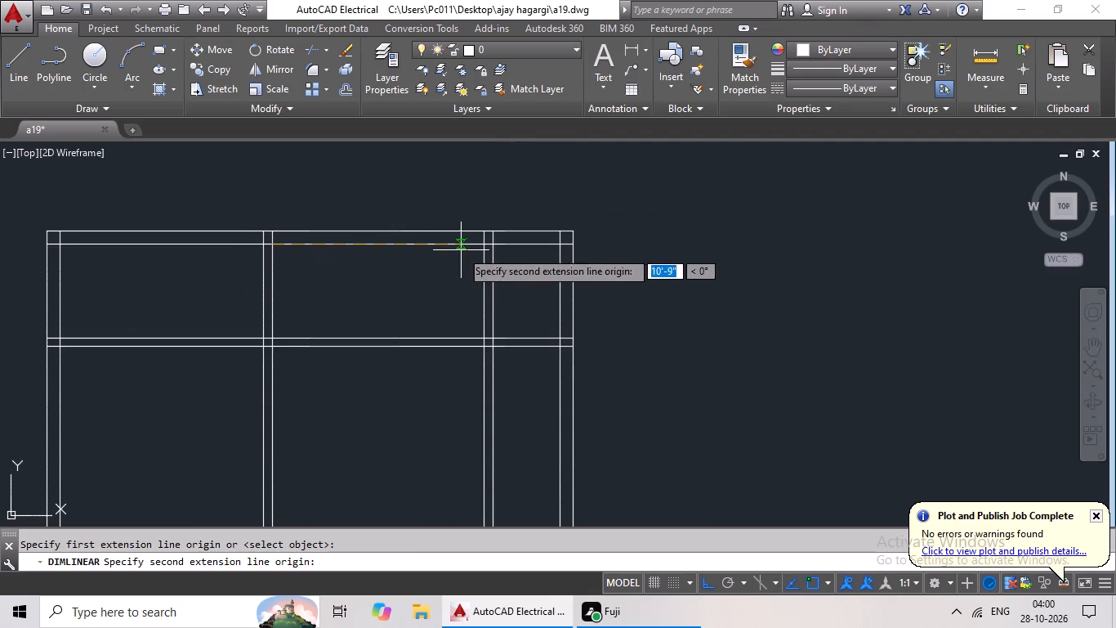
pyautogui.click(484, 245)
pyautogui.scroll(2, 492, 281)
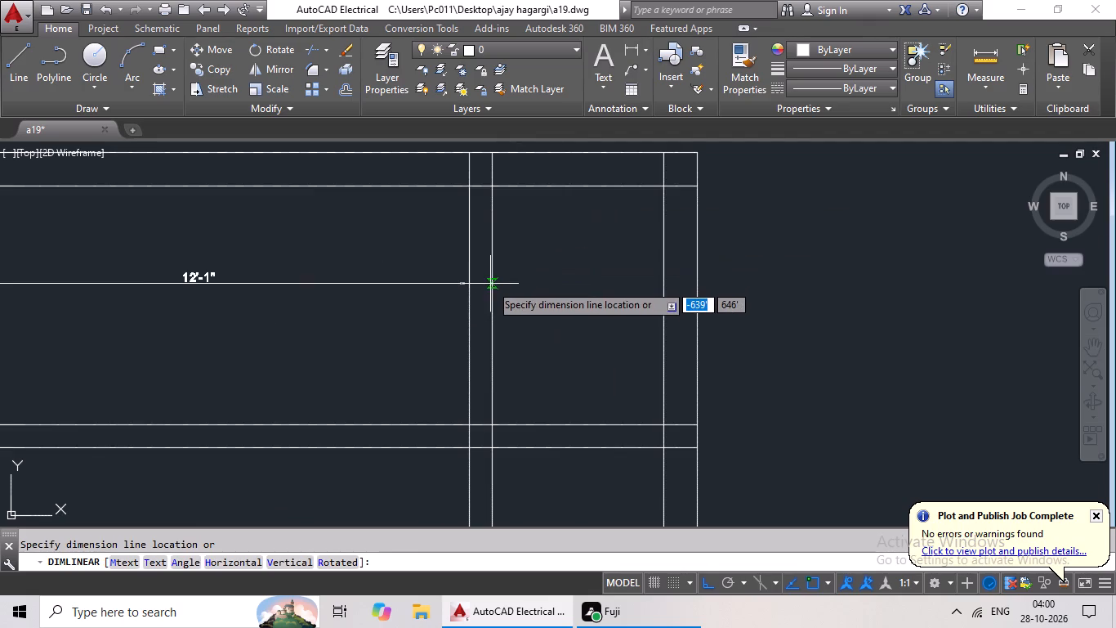
pyautogui.scroll(-2, 490, 284)
pyautogui.press('Escape')
pyautogui.press('Escape')
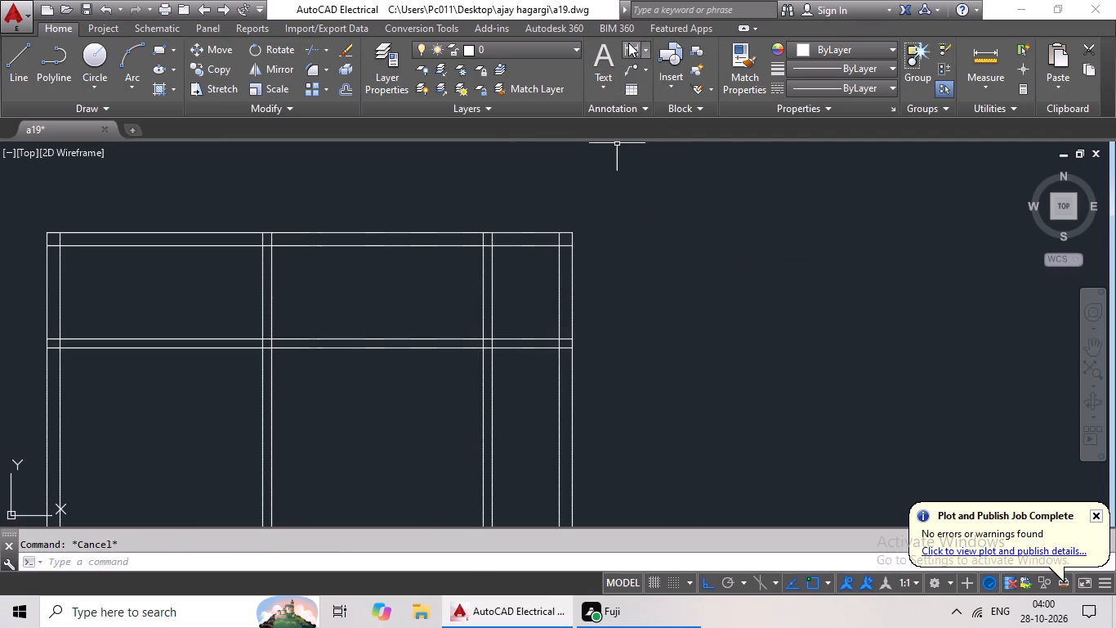
# Measure the clear depth from the top wall's inner line to the horizontal partition with a linear dimension.
pyautogui.click(628, 47)
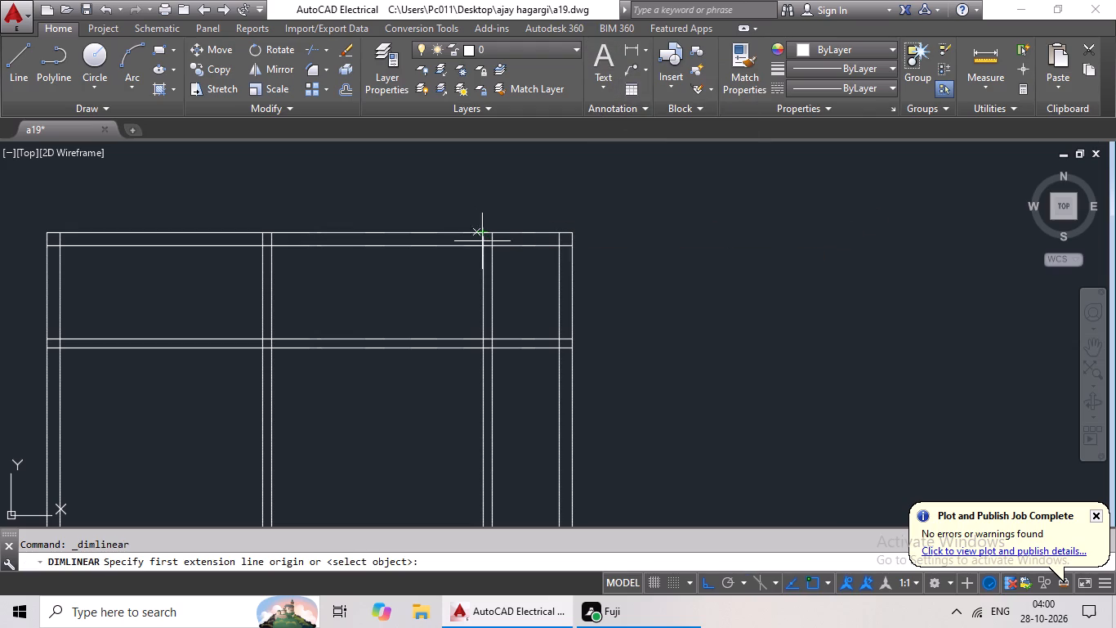
pyautogui.click(487, 244)
pyautogui.click(482, 334)
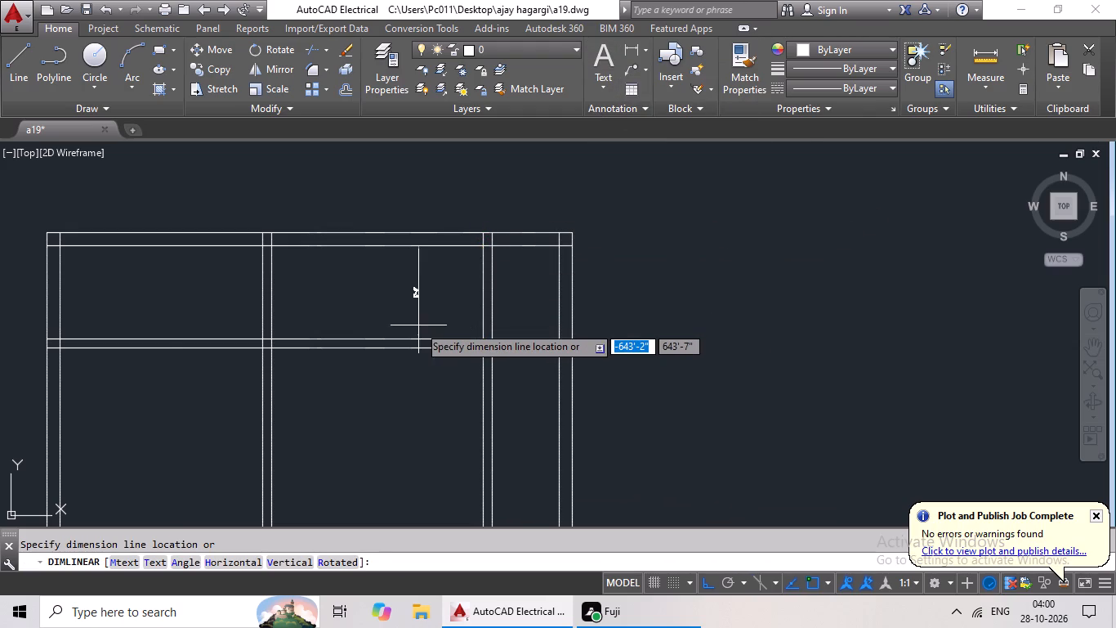
pyautogui.scroll(3, 417, 325)
pyautogui.moveTo(417, 325); pyautogui.dragTo(417, 339, button='middle')
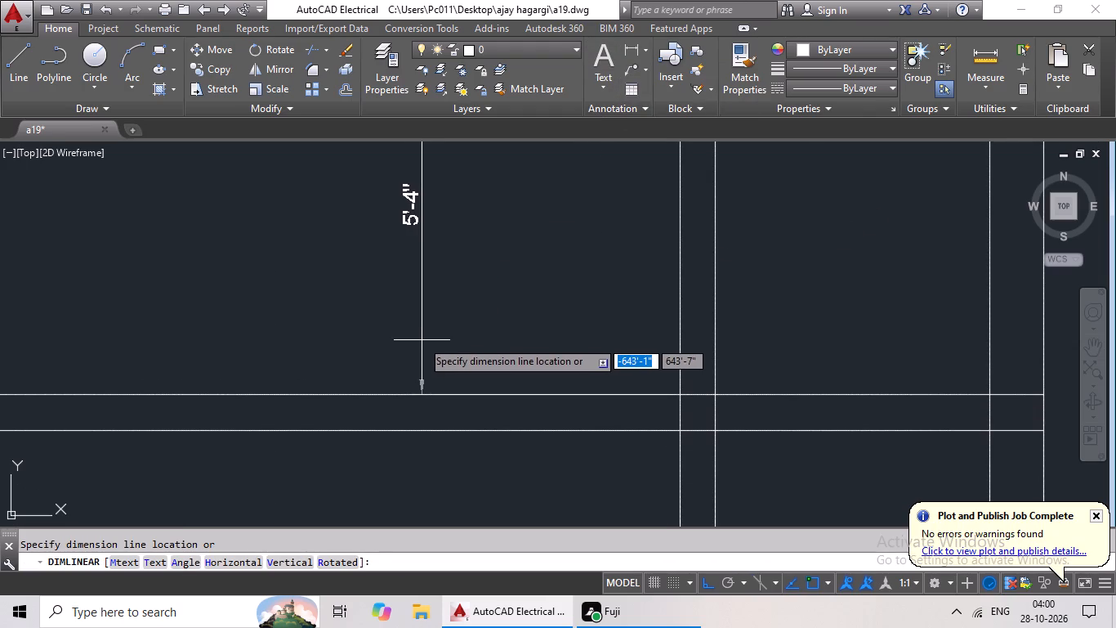
pyautogui.press('Escape')
pyautogui.scroll(-3, 432, 337)
pyautogui.press('Escape')
# Trim both horizontal partition lines out of the left bay, between the left outer wall and the left vertical partition.
pyautogui.write('tr')
pyautogui.press('space')
pyautogui.press('space')
pyautogui.moveTo(207, 316); pyautogui.dragTo(171, 387)
pyautogui.click(171, 387)
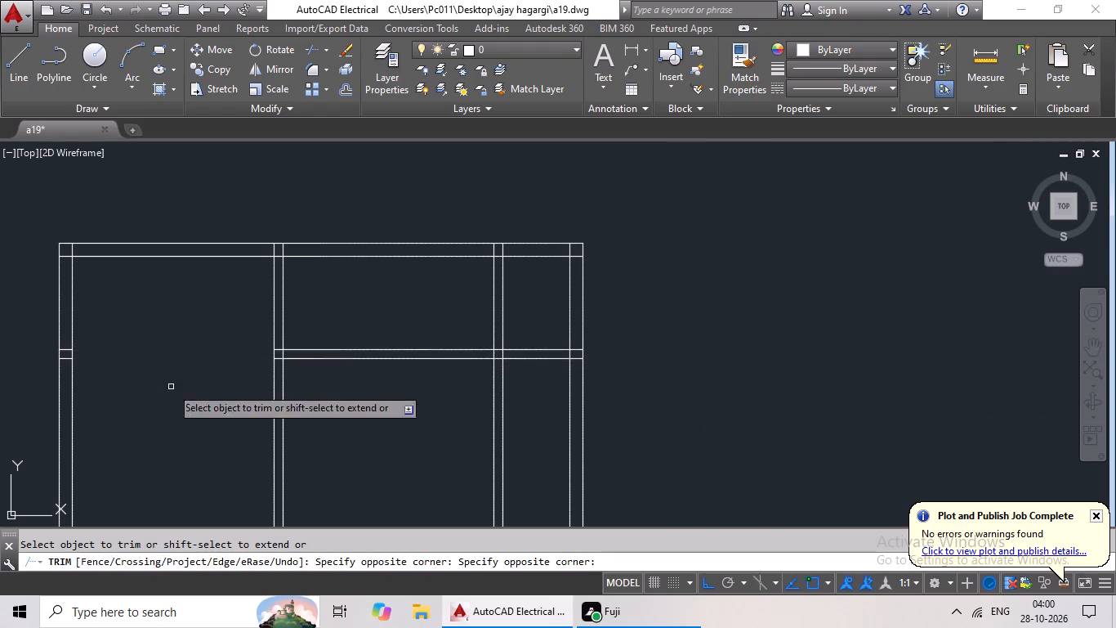
pyautogui.scroll(-1, 253, 350)
pyautogui.moveTo(307, 348); pyautogui.dragTo(348, 348, button='middle')
pyautogui.moveTo(237, 353); pyautogui.dragTo(368, 357, button='middle')
pyautogui.press('Escape')
pyautogui.press('Escape')
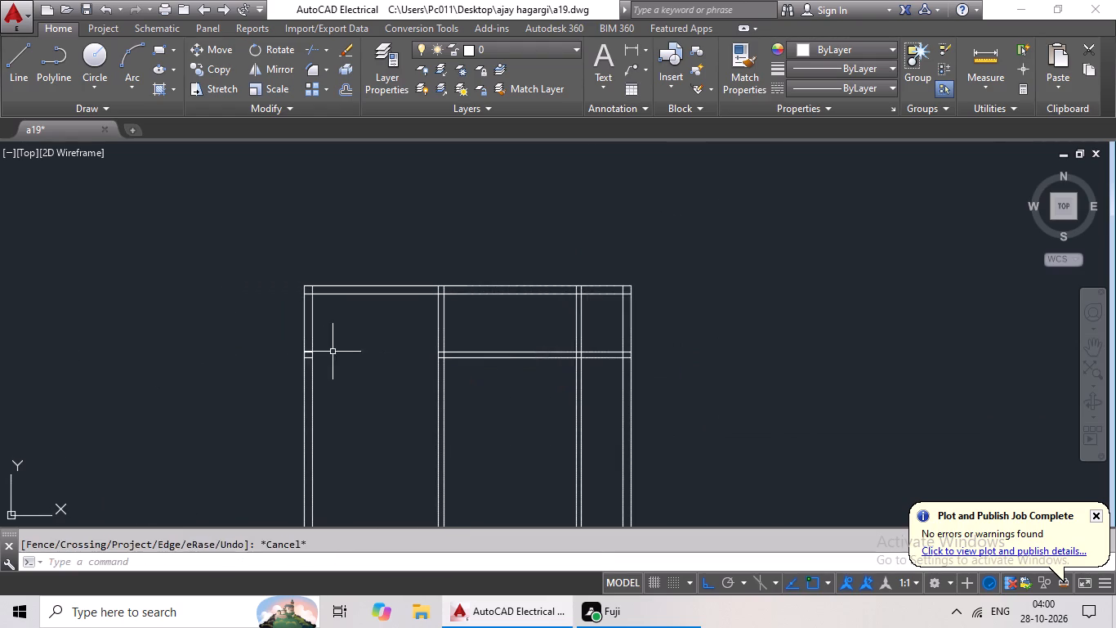
pyautogui.scroll(-1, 376, 370)
pyautogui.middleClick(453, 388)
pyautogui.press('Escape')
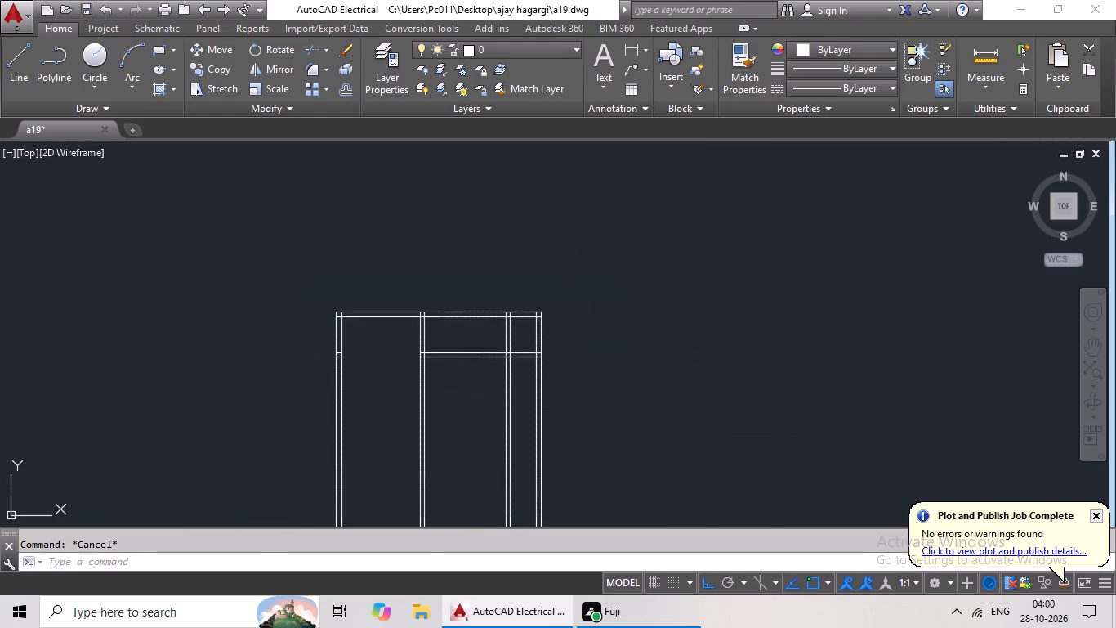
pyautogui.press('Escape')
pyautogui.press('Escape')
pyautogui.press('Escape')
pyautogui.press('Escape')
# Trim both horizontal partition lines out of the right bay, between the right vertical partition and the right outer wall.
pyautogui.write('tr')
pyautogui.press('space')
pyautogui.press('space')
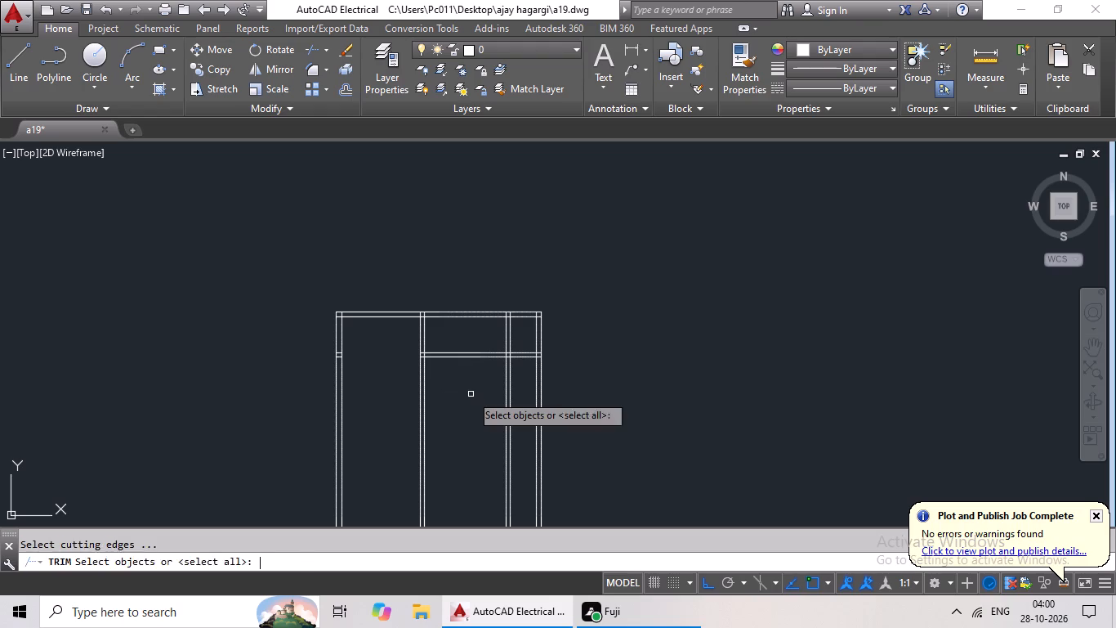
pyautogui.scroll(4, 530, 361)
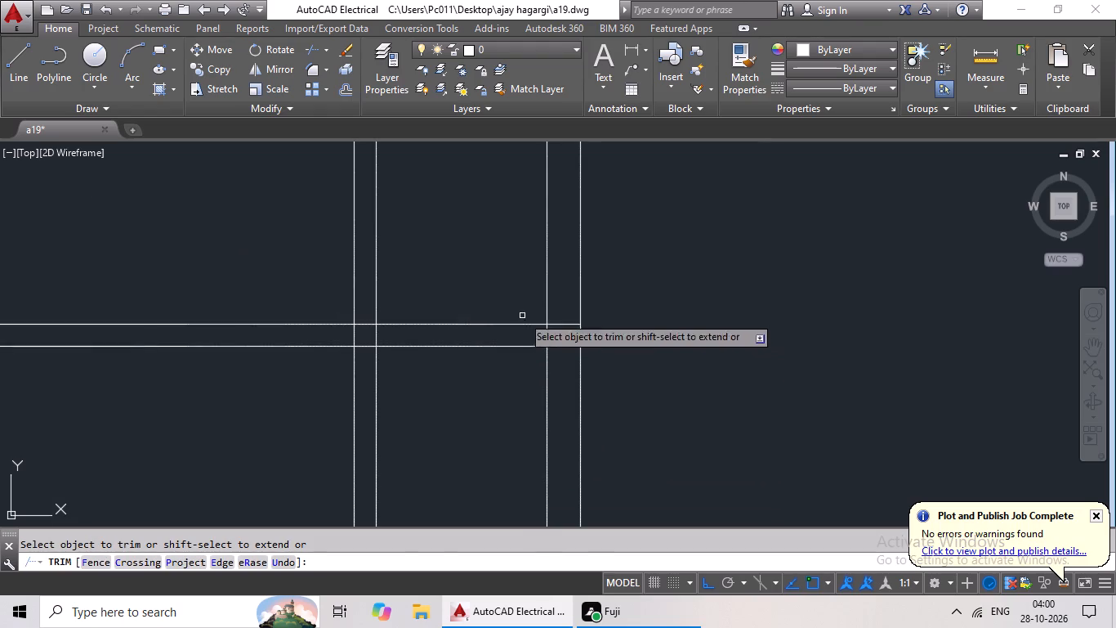
pyautogui.moveTo(506, 273); pyautogui.dragTo(459, 401)
pyautogui.moveTo(459, 401); pyautogui.dragTo(475, 399)
pyautogui.scroll(-2, 518, 379)
pyautogui.press('Escape')
# Delete the two leftover horizontal line pieces inside the left outer wall.
pyautogui.moveTo(105, 350); pyautogui.dragTo(106, 350, button='middle')
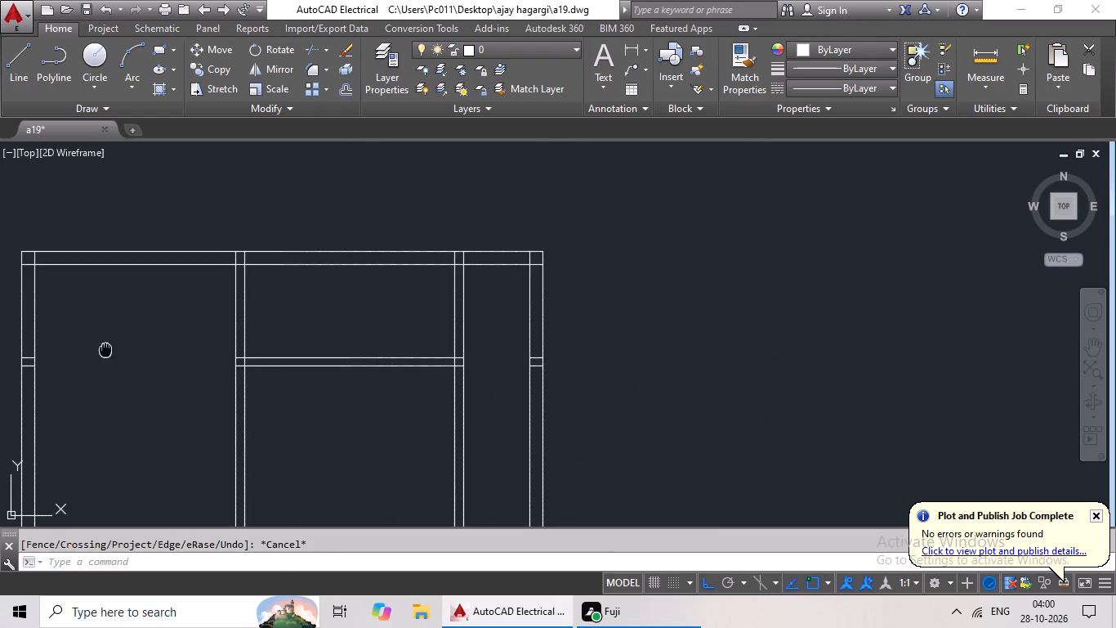
pyautogui.moveTo(106, 350); pyautogui.dragTo(310, 320, button='middle')
pyautogui.scroll(5, 236, 330)
pyautogui.moveTo(217, 261); pyautogui.dragTo(189, 415)
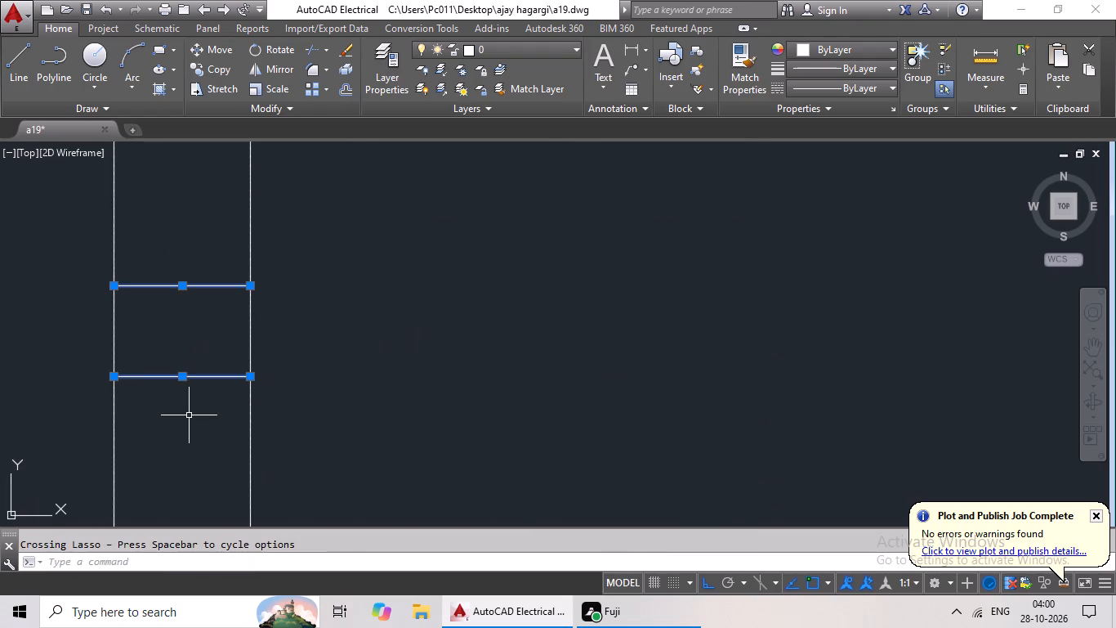
pyautogui.press('Delete')
pyautogui.scroll(-3, 221, 392)
pyautogui.scroll(-1, 438, 353)
# Delete the two leftover horizontal line pieces inside the right outer wall.
pyautogui.moveTo(457, 351); pyautogui.dragTo(273, 354, button='middle')
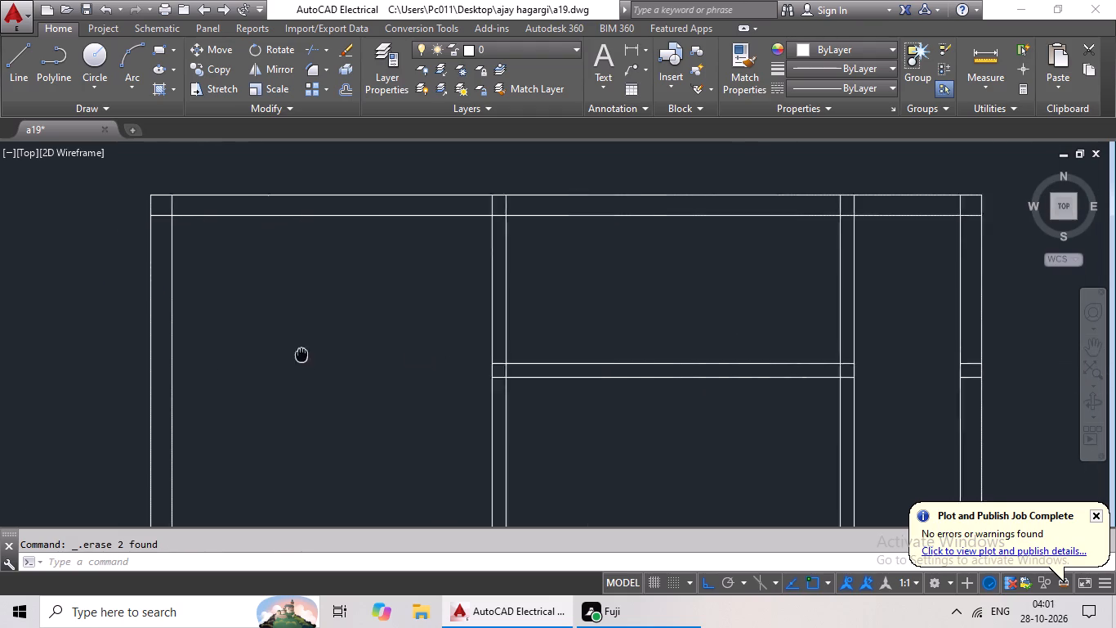
pyautogui.moveTo(273, 354); pyautogui.dragTo(204, 354, button='middle')
pyautogui.moveTo(642, 322); pyautogui.dragTo(376, 319, button='middle')
pyautogui.scroll(4, 617, 367)
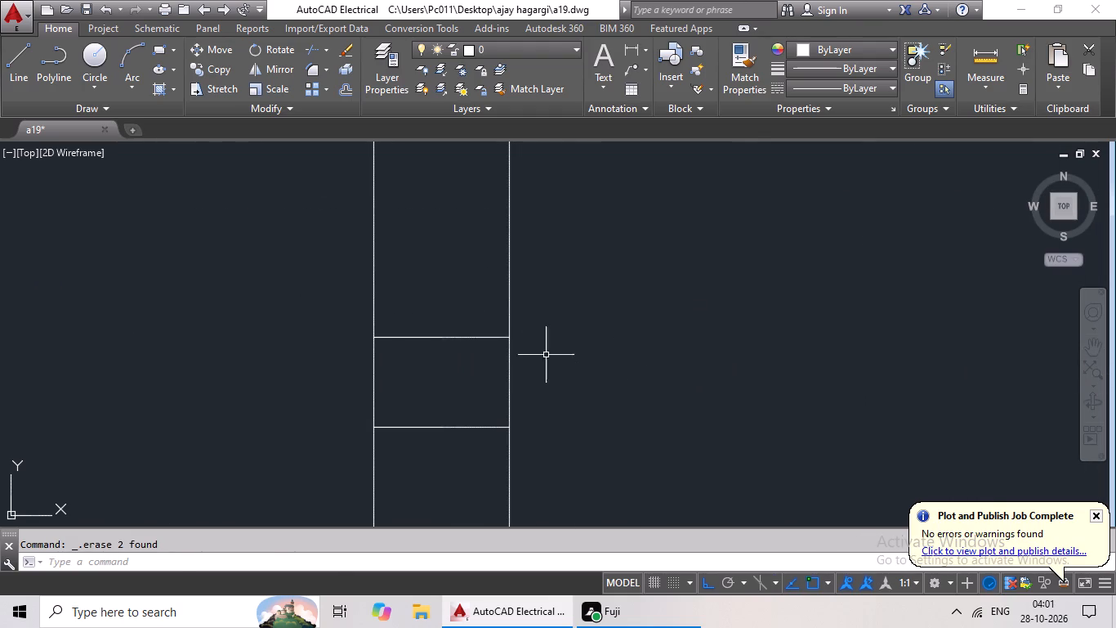
pyautogui.moveTo(494, 307); pyautogui.dragTo(453, 452)
pyautogui.press('Delete')
pyautogui.scroll(-1, 477, 386)
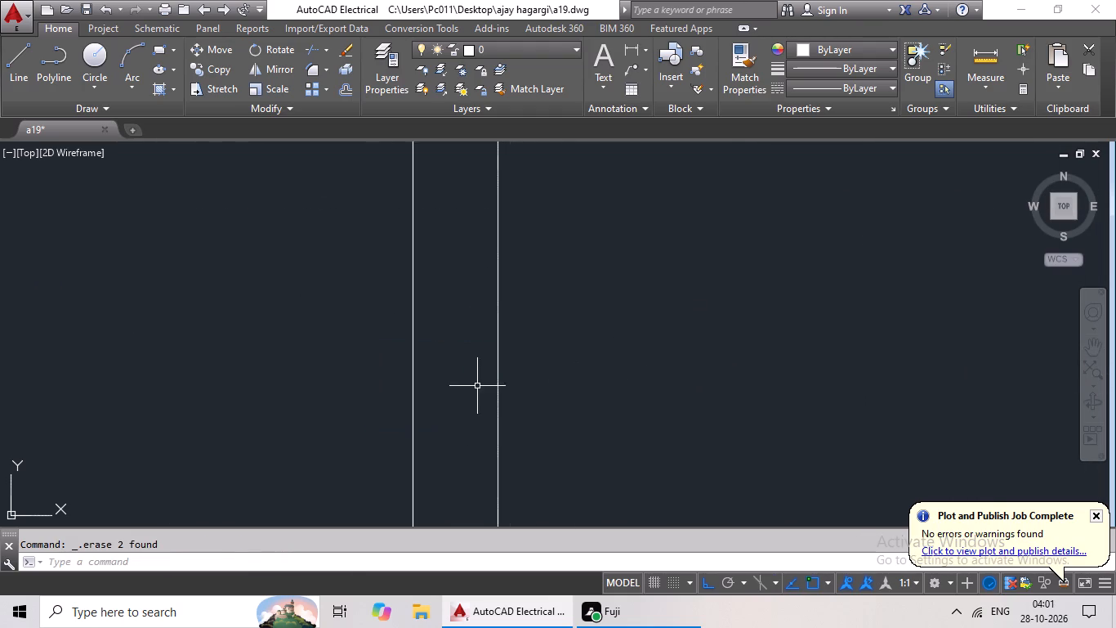
pyautogui.scroll(-2, 477, 386)
pyautogui.moveTo(379, 370); pyautogui.dragTo(597, 370, button='middle')
pyautogui.scroll(-2, 560, 360)
pyautogui.press('Escape')
pyautogui.press('Escape')
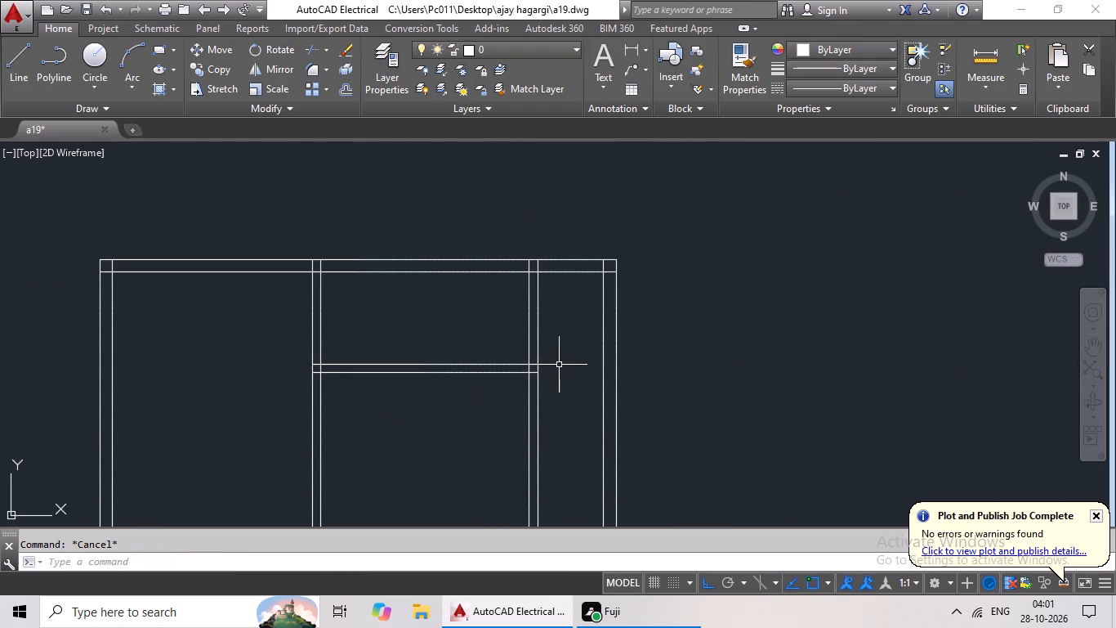
# Offset the inner line of the top outer wall 7' down into the plan.
pyautogui.press('o')
pyautogui.press('Return')
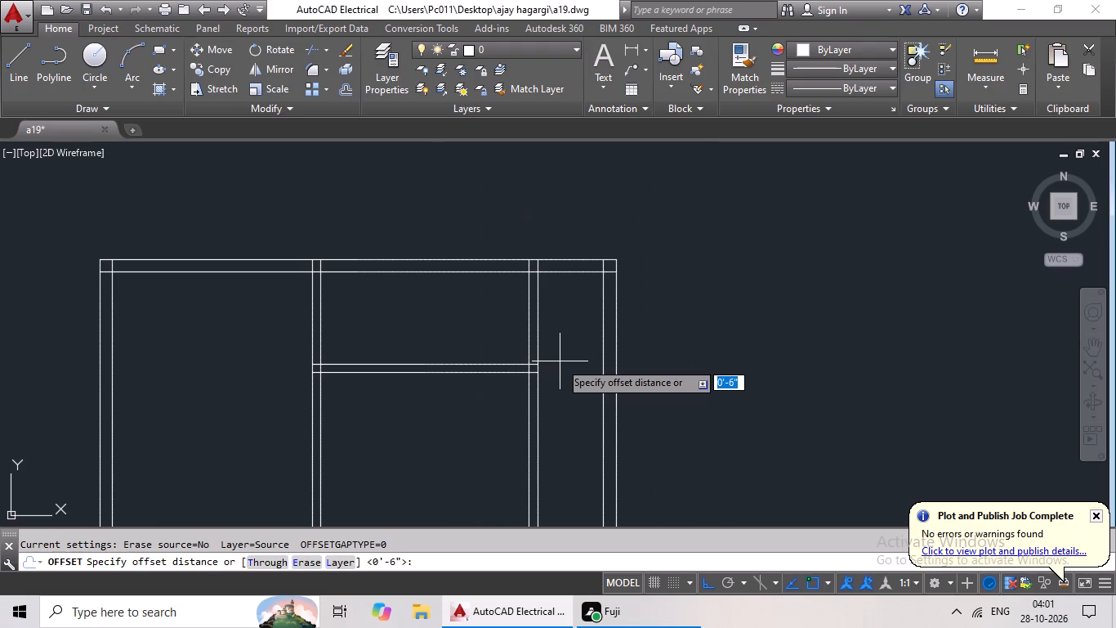
pyautogui.write("7'")
pyautogui.press('Return')
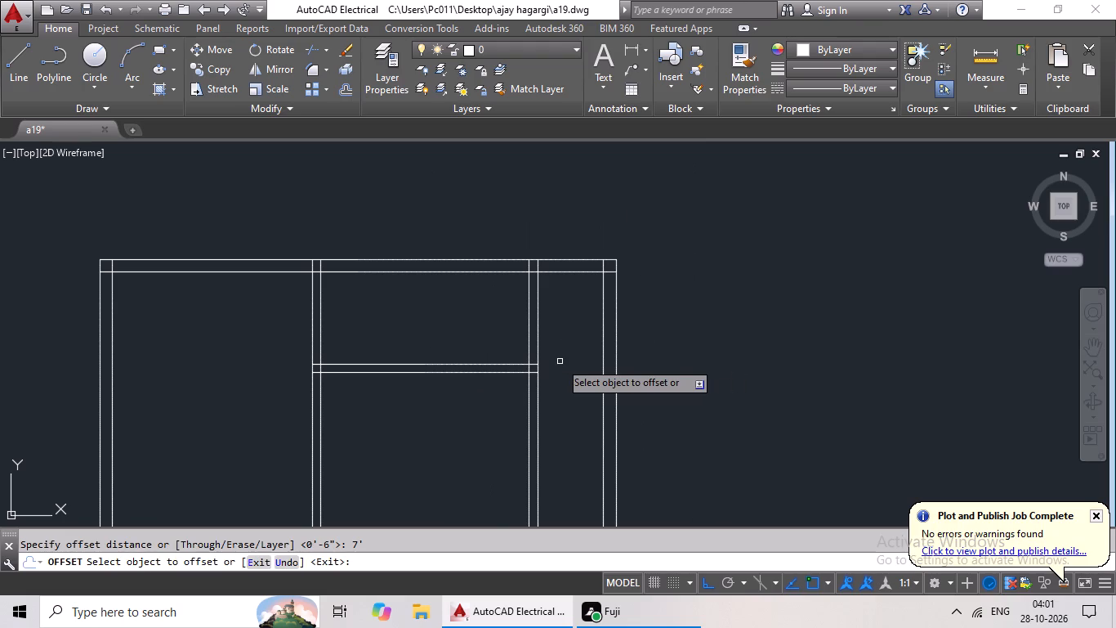
pyautogui.click(576, 271)
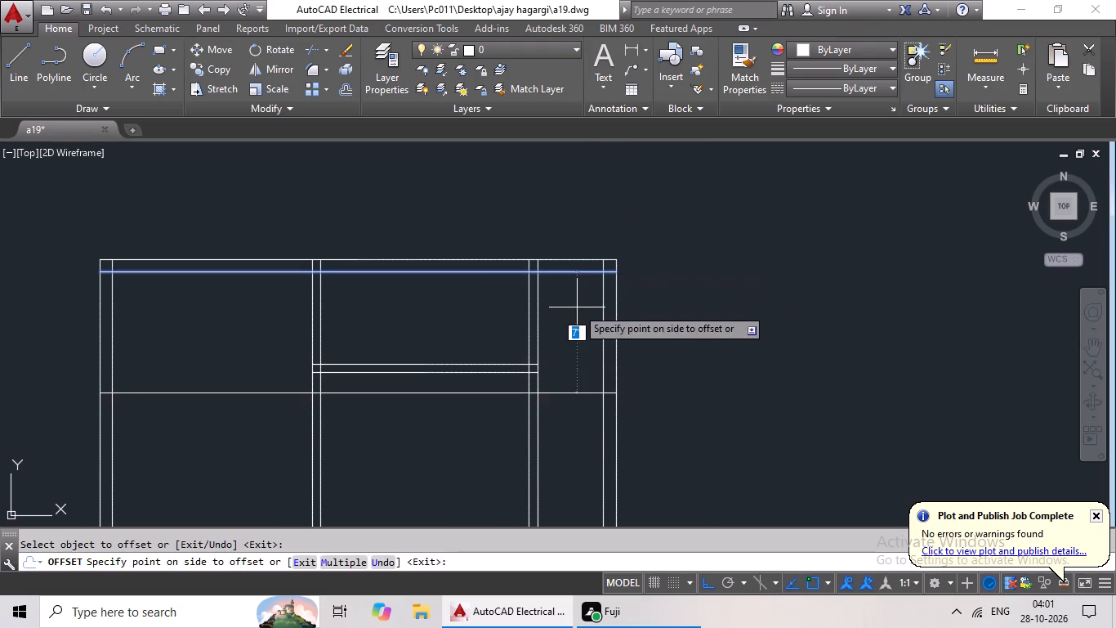
pyautogui.click(577, 307)
pyautogui.press('Escape')
pyautogui.press('Escape')
pyautogui.press('Escape')
# Offset the new horizontal line 6" downward to form the second cross partition.
pyautogui.press('o')
pyautogui.press('Return')
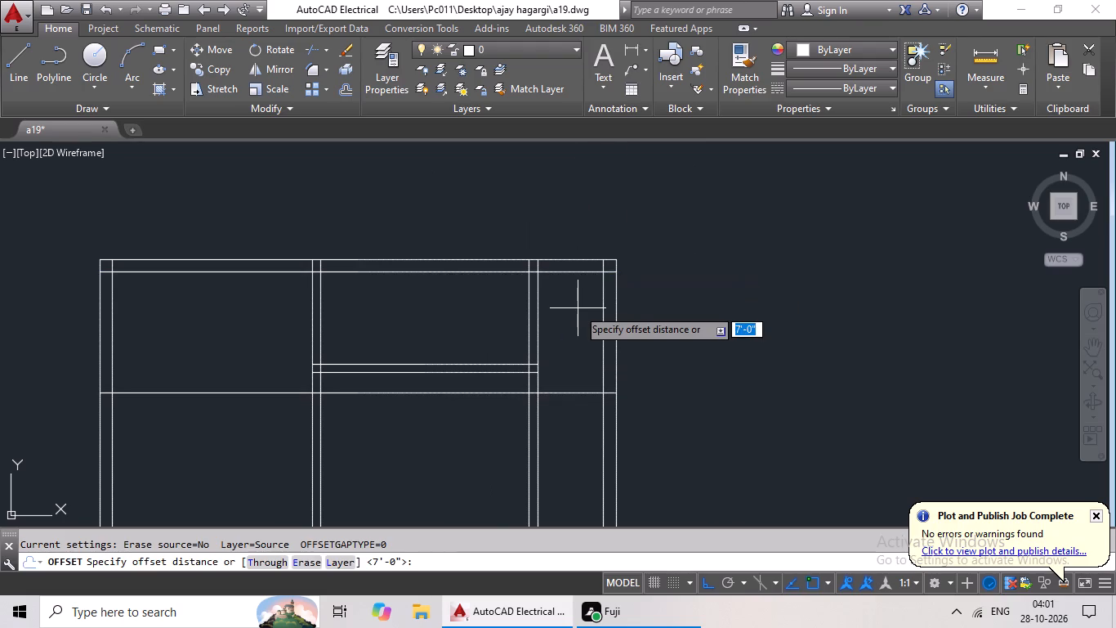
pyautogui.write('6"')
pyautogui.press('Return')
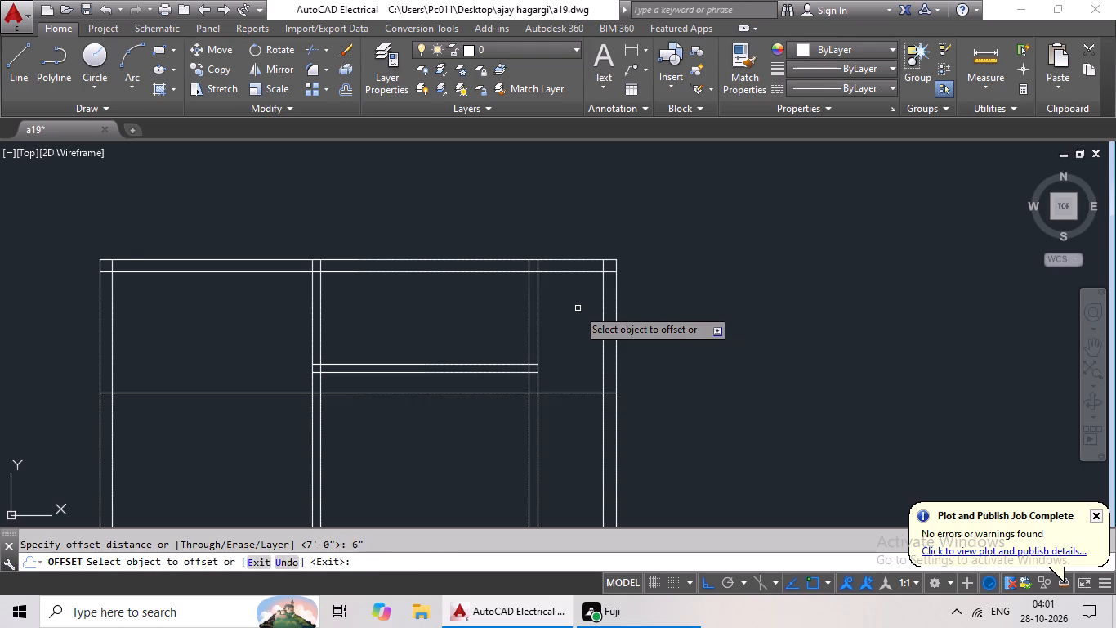
pyautogui.click(564, 392)
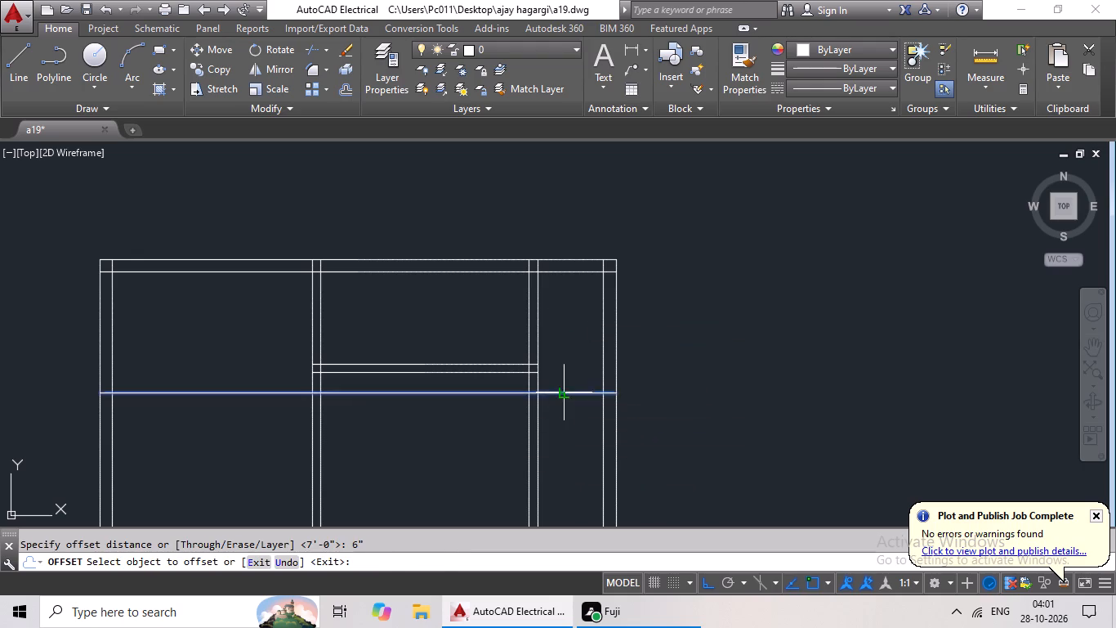
pyautogui.click(564, 434)
pyautogui.press('Escape')
pyautogui.press('Escape')
pyautogui.press('Escape')
# Trim the second cross partition's two lines away from the left and middle bays, keeping only the right-bay portion.
pyautogui.write('tr')
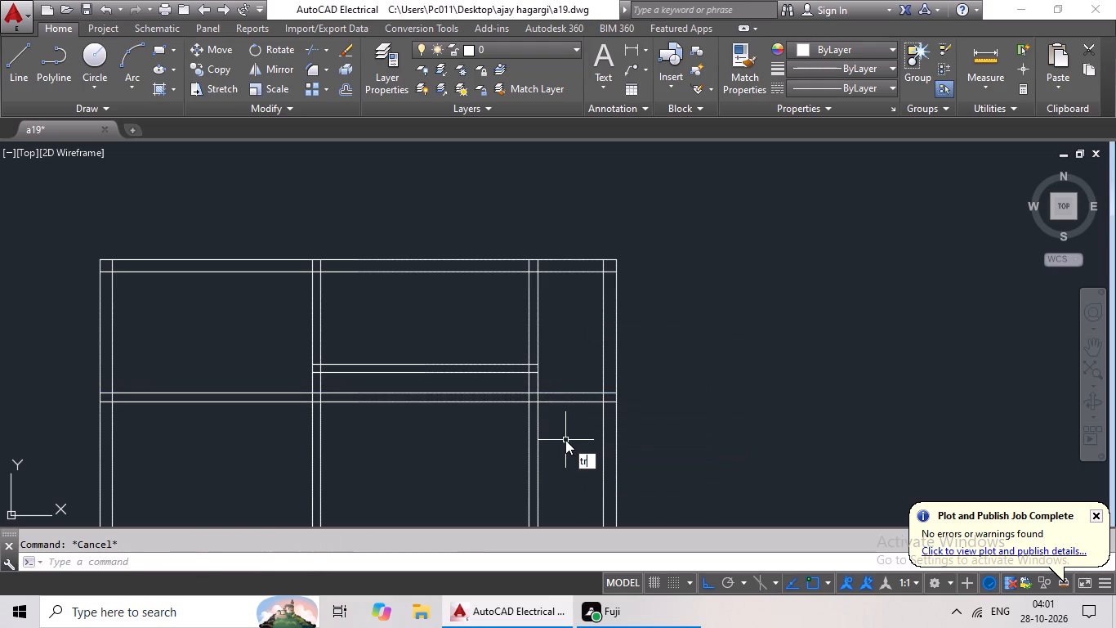
pyautogui.press('space')
pyautogui.press('space')
pyautogui.scroll(3, 424, 388)
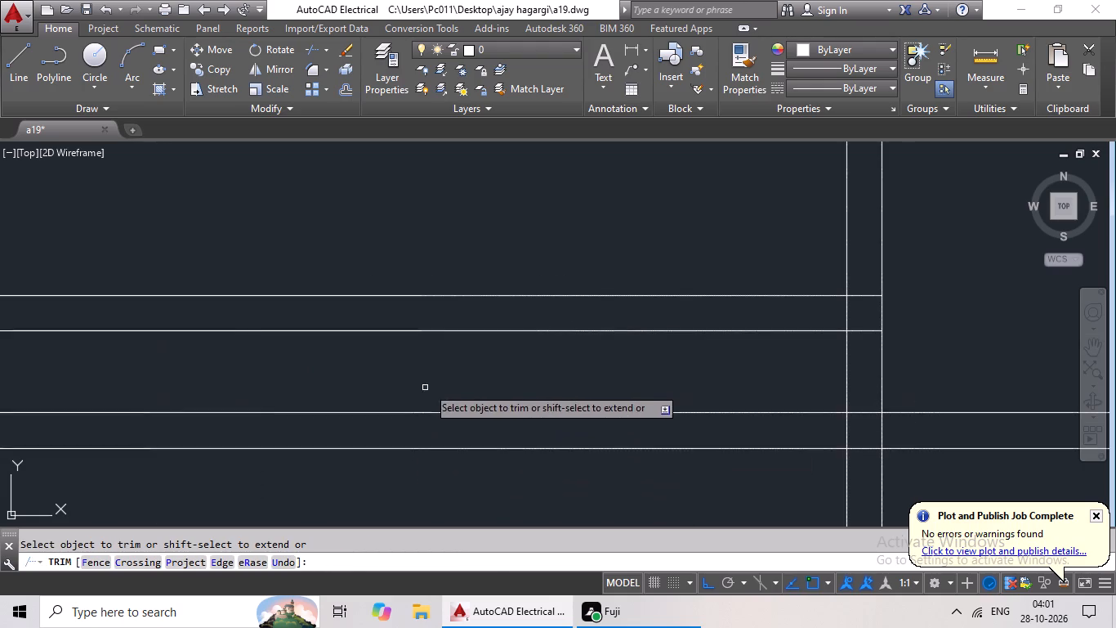
pyautogui.moveTo(458, 366); pyautogui.dragTo(348, 507)
pyautogui.click(348, 508)
pyautogui.scroll(-4, 417, 460)
pyautogui.moveTo(391, 470); pyautogui.dragTo(423, 384, button='middle')
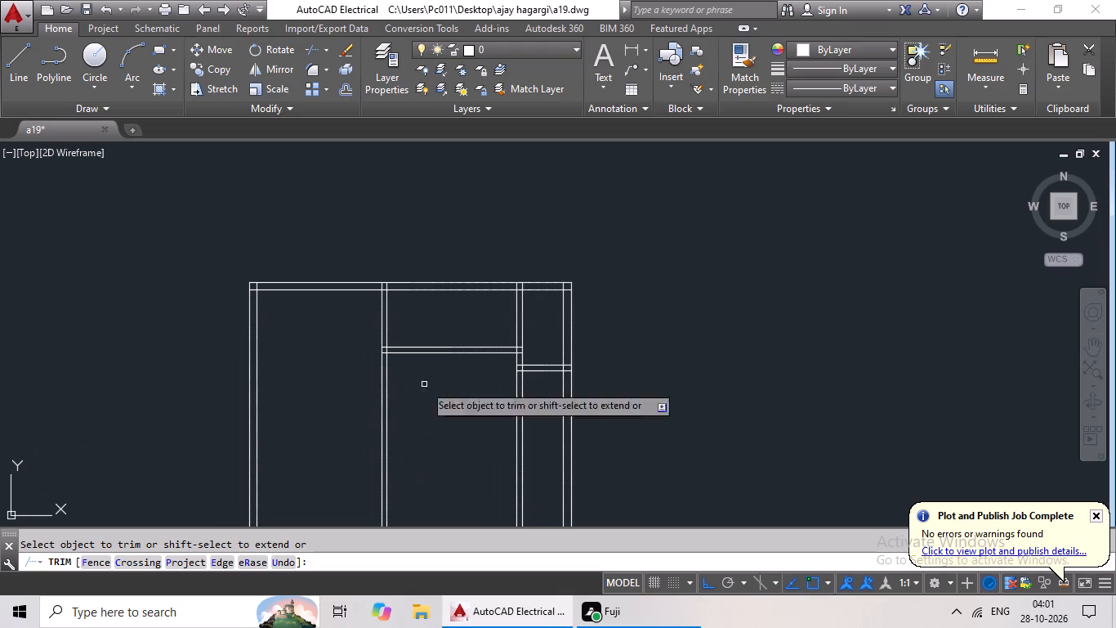
pyautogui.press('Escape')
pyautogui.press('Escape')
pyautogui.press('Escape')
pyautogui.press('Escape')
# Offset the inner line of the top outer wall 13' down into the plan.
pyautogui.press('o')
pyautogui.press('Return')
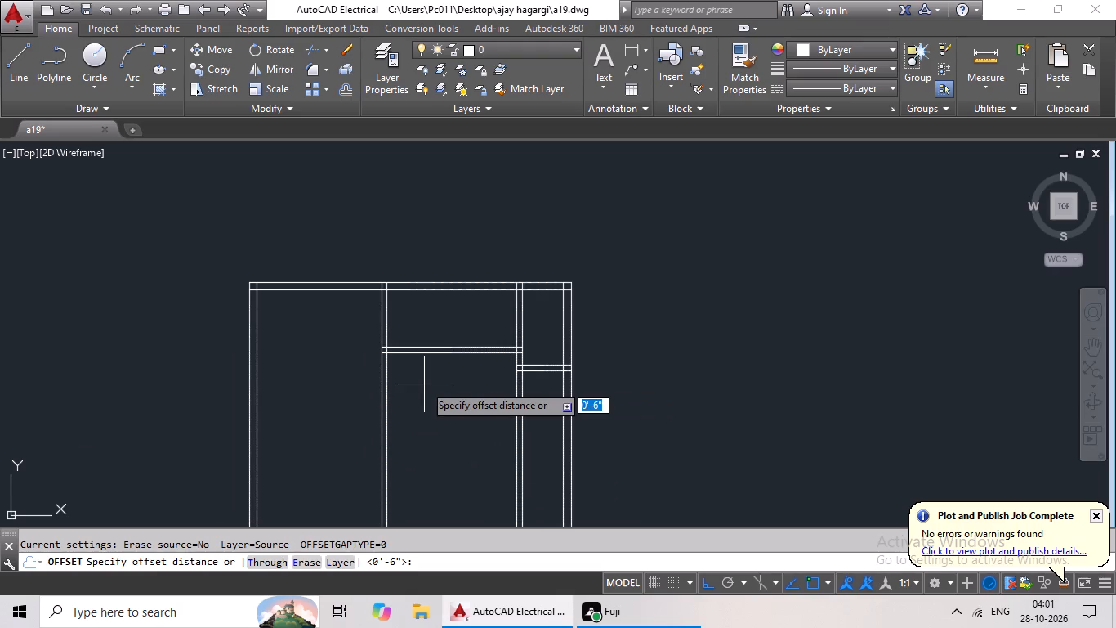
pyautogui.write("13'")
pyautogui.press('Return')
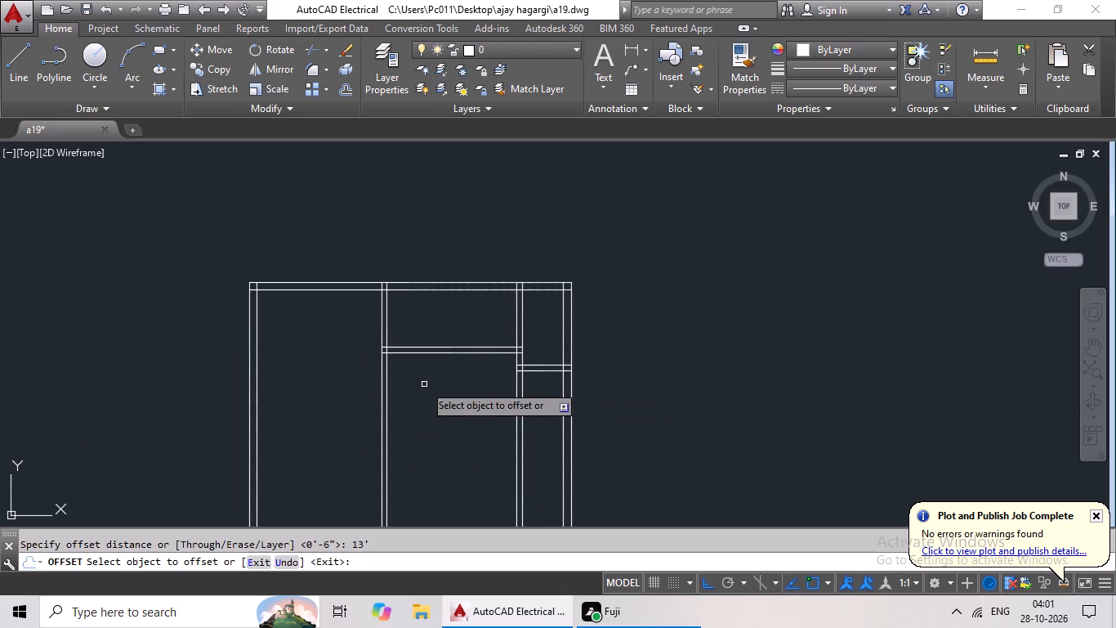
pyautogui.moveTo(304, 289); pyautogui.dragTo(302, 300)
pyautogui.click(302, 327)
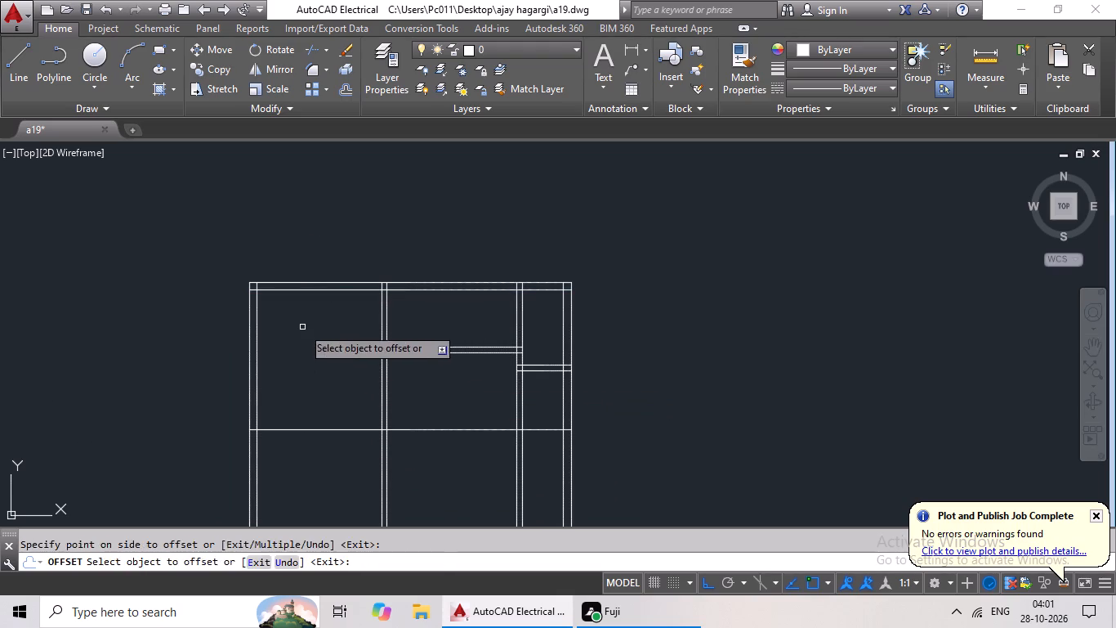
pyautogui.press('Escape')
pyautogui.press('Escape')
# Offset the new horizontal line 6" downward to form the third cross partition.
pyautogui.press('o')
pyautogui.press('Return')
pyautogui.write('6"')
pyautogui.press('Return')
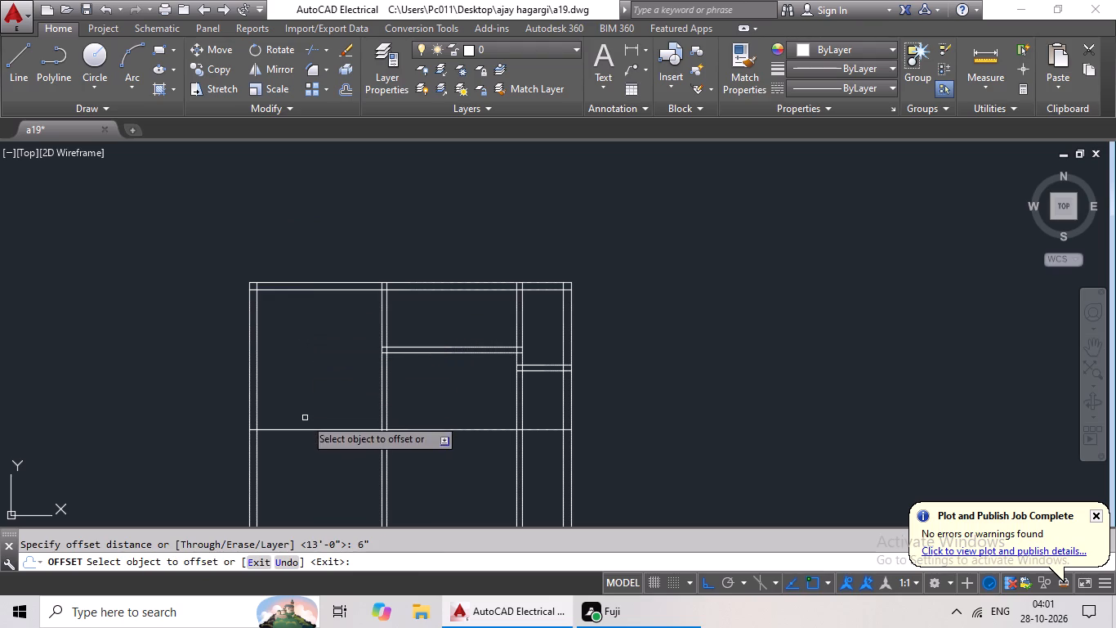
pyautogui.moveTo(305, 428); pyautogui.dragTo(306, 442)
pyautogui.click(311, 469)
pyautogui.press('Escape')
pyautogui.press('Escape')
pyautogui.press('Escape')
pyautogui.press('Escape')
pyautogui.press('Escape')
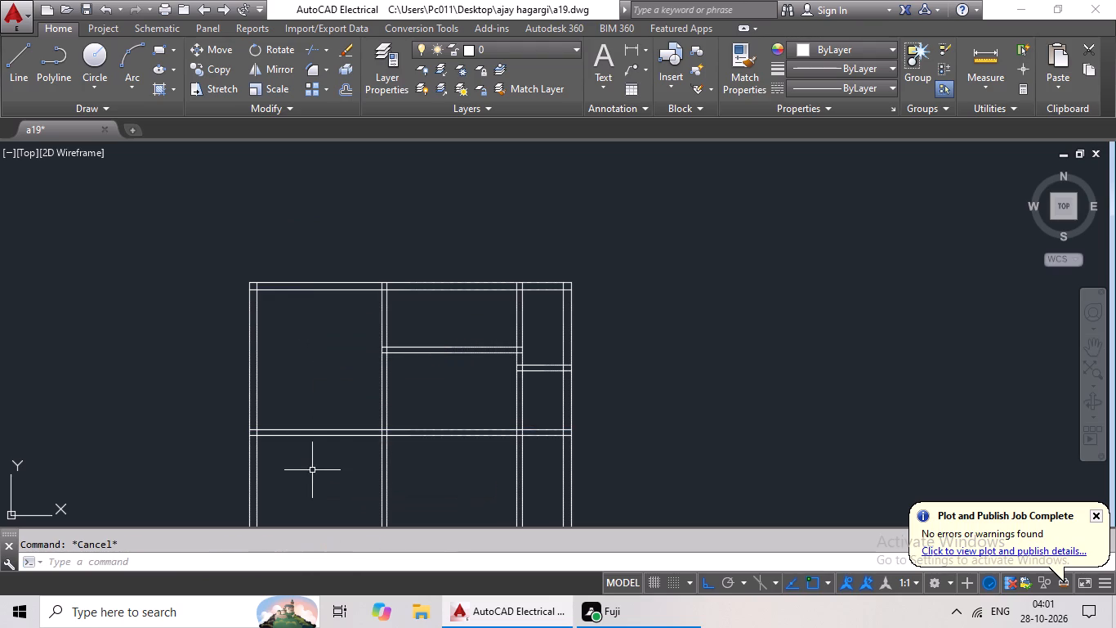
# Trim the third cross partition's two lines out of the middle and right bays.
pyautogui.write('tr')
pyautogui.press('space')
pyautogui.press('space')
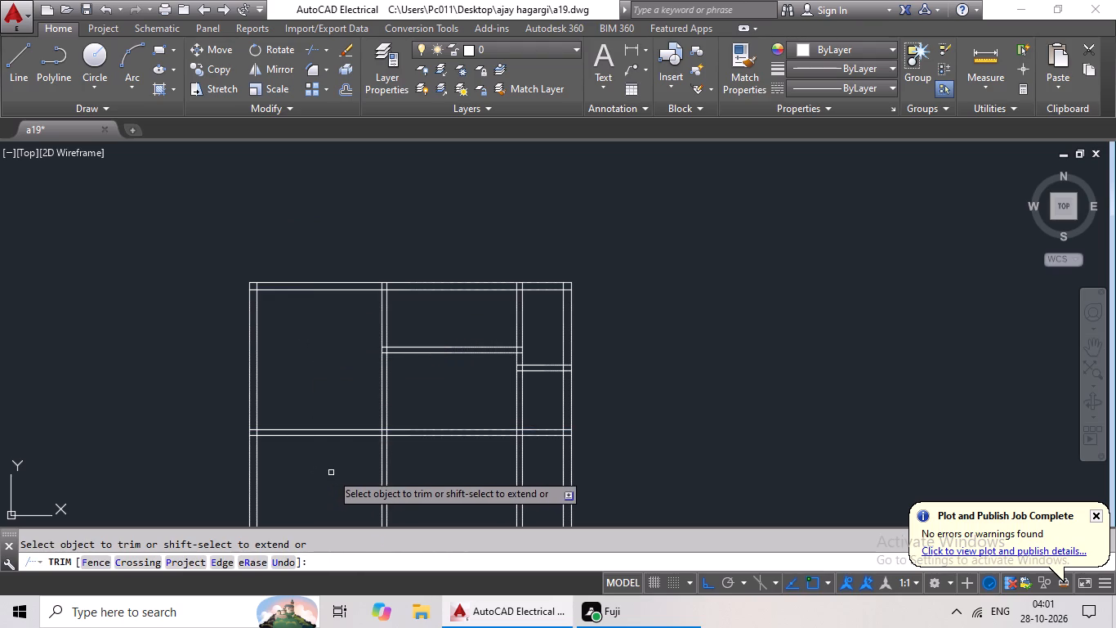
pyautogui.scroll(2, 449, 438)
pyautogui.moveTo(483, 366); pyautogui.dragTo(418, 450)
pyautogui.click(418, 450)
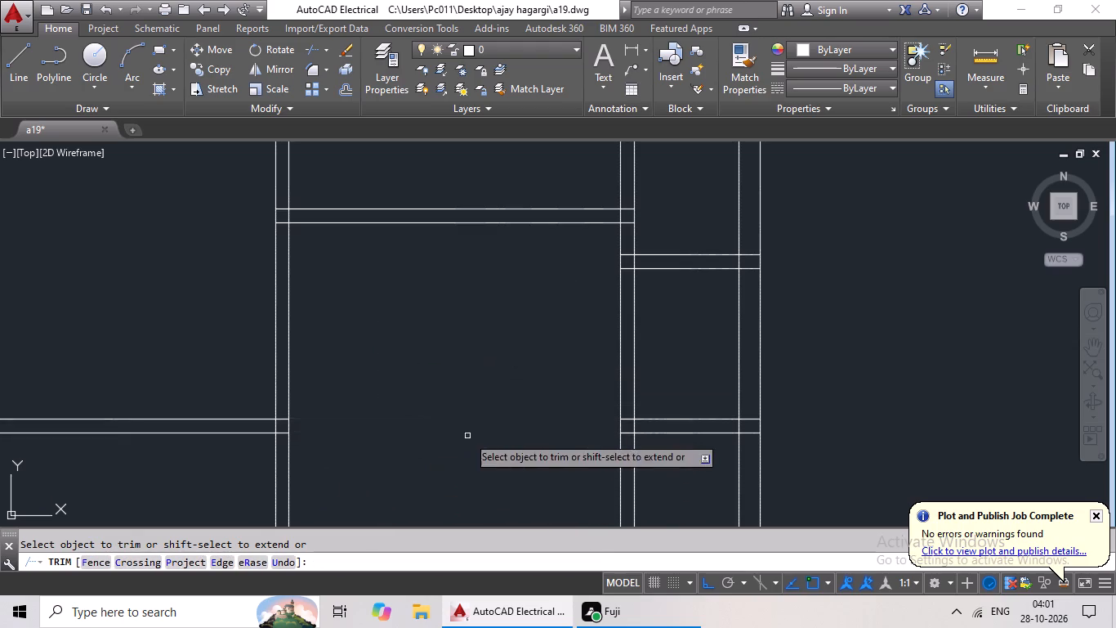
pyautogui.scroll(-2, 468, 436)
pyautogui.moveTo(467, 433); pyautogui.dragTo(379, 430, button='middle')
pyautogui.scroll(4, 453, 440)
pyautogui.moveTo(530, 313); pyautogui.dragTo(487, 431)
pyautogui.click(487, 431)
pyautogui.scroll(-2, 513, 419)
pyautogui.press('Escape')
pyautogui.press('Escape')
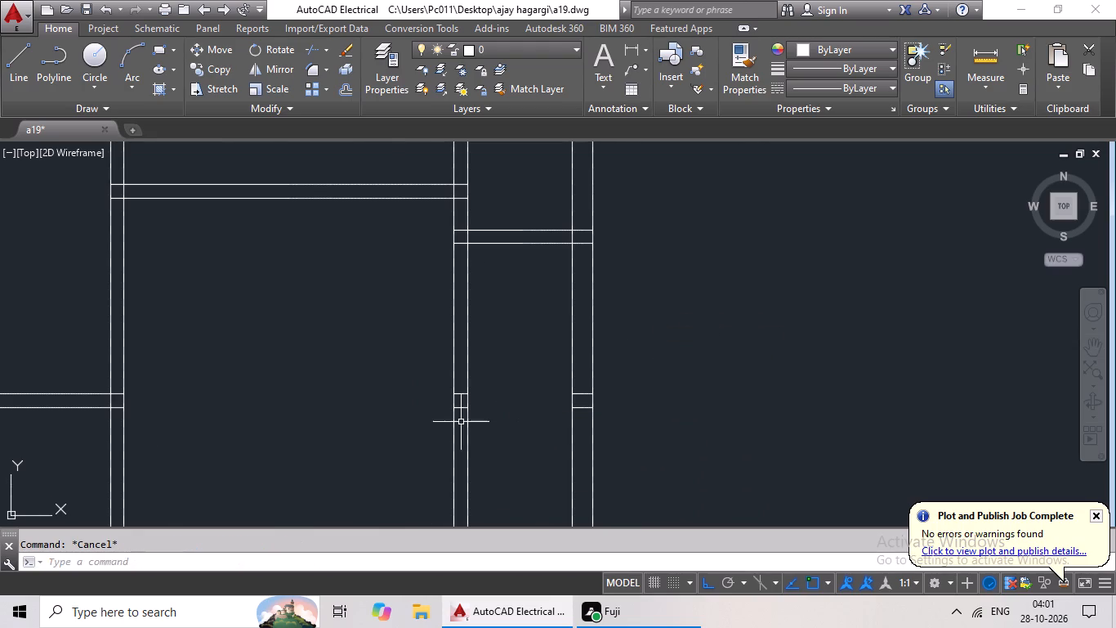
# Delete the two leftover horizontal line pieces inside the right vertical partition.
pyautogui.scroll(4, 460, 419)
pyautogui.moveTo(458, 224); pyautogui.dragTo(430, 399)
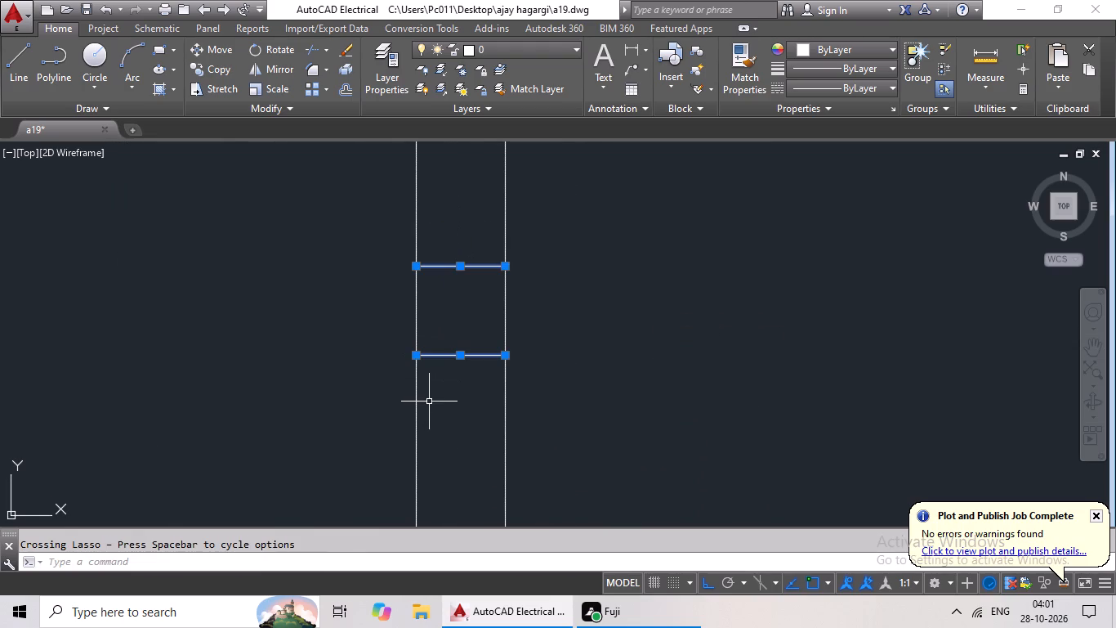
pyautogui.press('Delete')
# Delete the two leftover horizontal line pieces inside the right outer wall.
pyautogui.scroll(-3, 516, 356)
pyautogui.moveTo(606, 364); pyautogui.dragTo(388, 366, button='middle')
pyautogui.scroll(3, 475, 352)
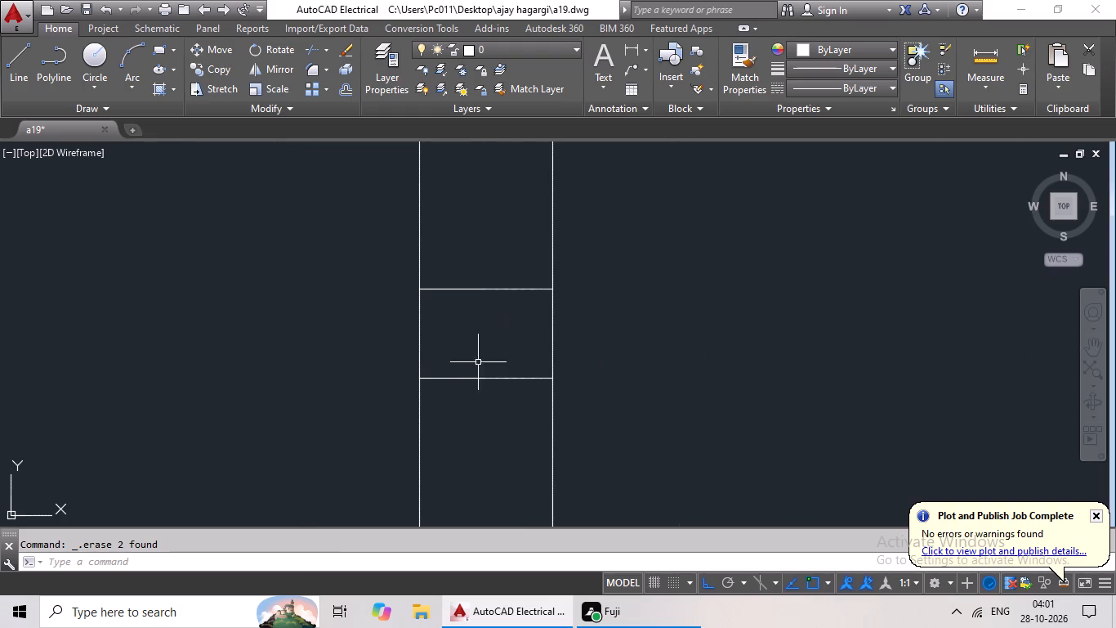
pyautogui.moveTo(492, 244); pyautogui.dragTo(484, 398)
pyautogui.click(481, 406)
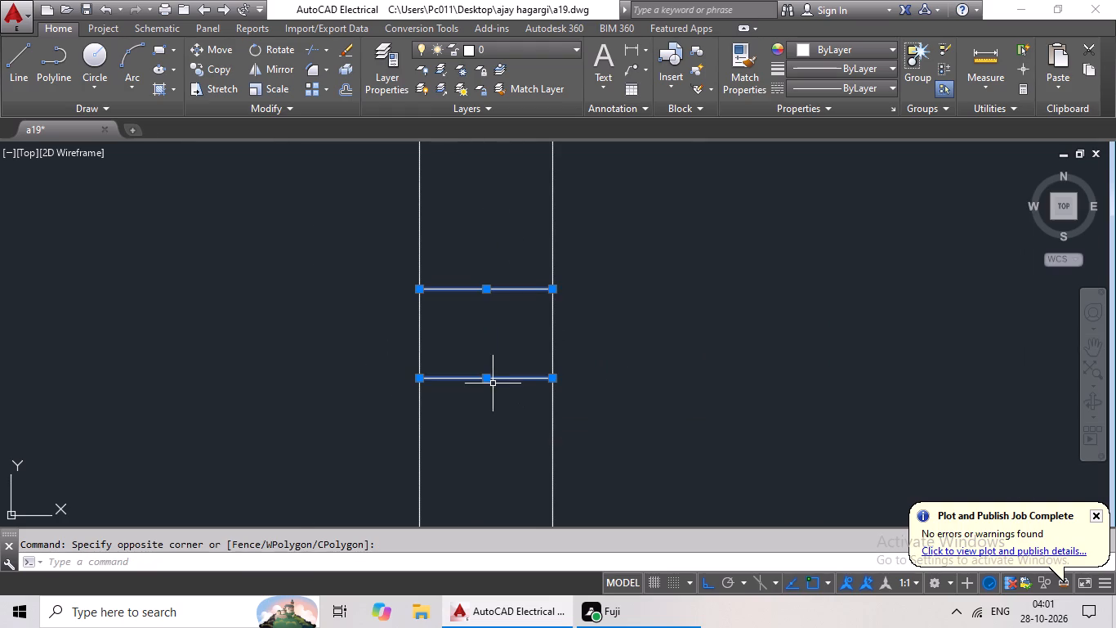
pyautogui.press('Delete')
# Offset the lower line of the middle bay's cross partition 12'10" downward.
pyautogui.scroll(-3, 536, 361)
pyautogui.moveTo(405, 356); pyautogui.dragTo(511, 351, button='middle')
pyautogui.scroll(-2, 569, 344)
pyautogui.moveTo(459, 348); pyautogui.dragTo(463, 346, button='middle')
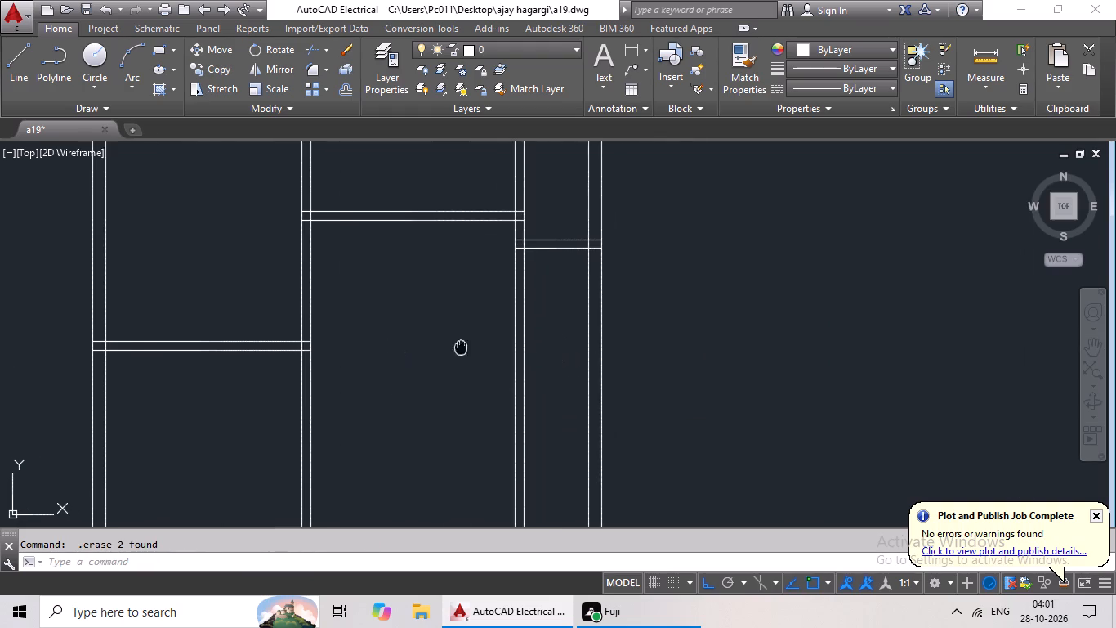
pyautogui.moveTo(463, 346); pyautogui.dragTo(565, 343, button='middle')
pyautogui.press('Escape')
pyautogui.press('Escape')
pyautogui.press('Escape')
pyautogui.scroll(-1, 477, 314)
pyautogui.moveTo(478, 313); pyautogui.dragTo(440, 338, button='middle')
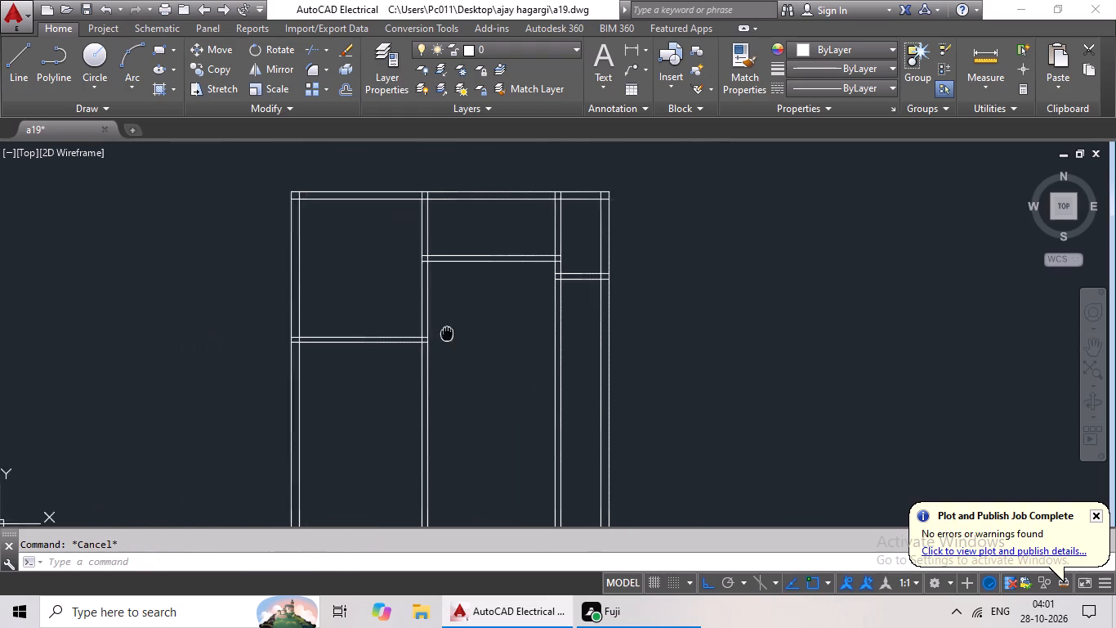
pyautogui.moveTo(440, 338); pyautogui.dragTo(404, 360, button='middle')
pyautogui.press('Escape')
pyautogui.press('o')
pyautogui.press('Return')
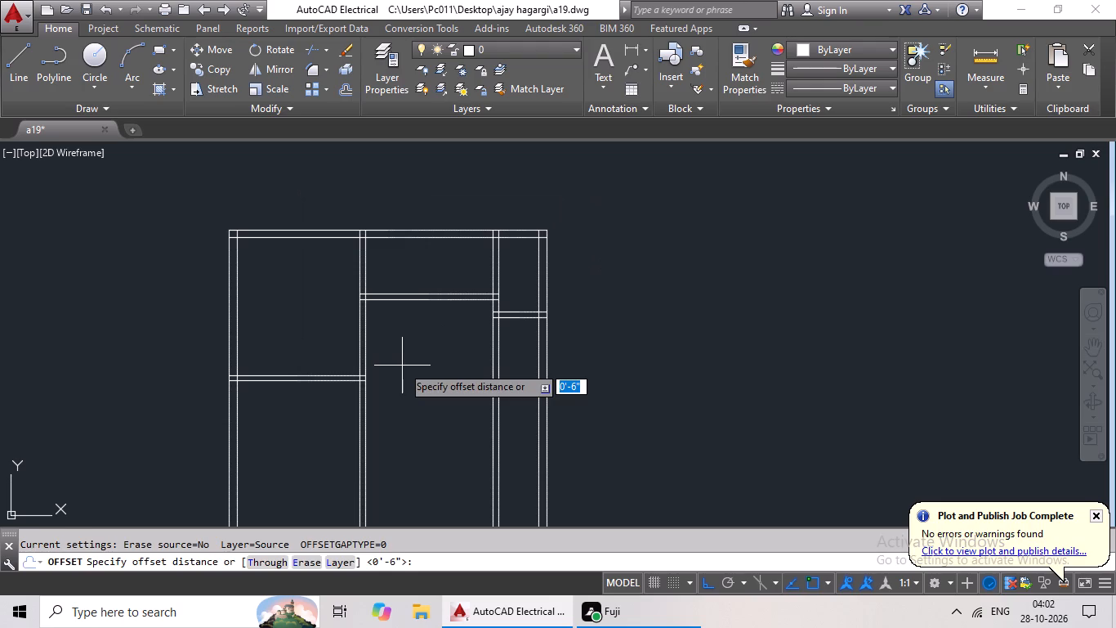
pyautogui.write('12\'10"')
pyautogui.press('Return')
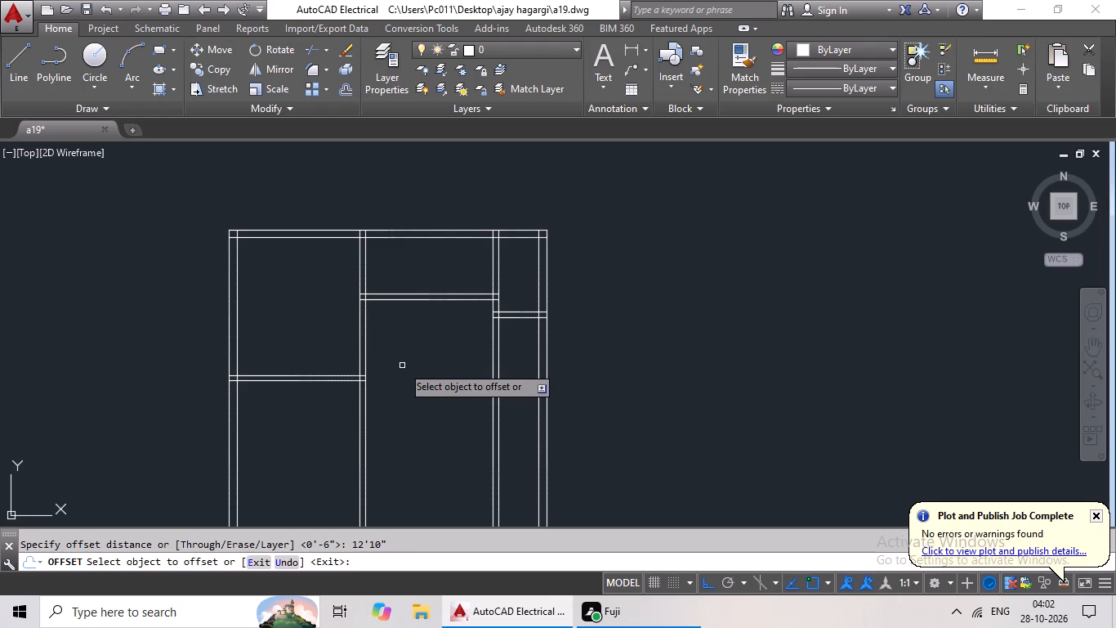
pyautogui.moveTo(430, 299); pyautogui.dragTo(426, 317)
pyautogui.click(423, 352)
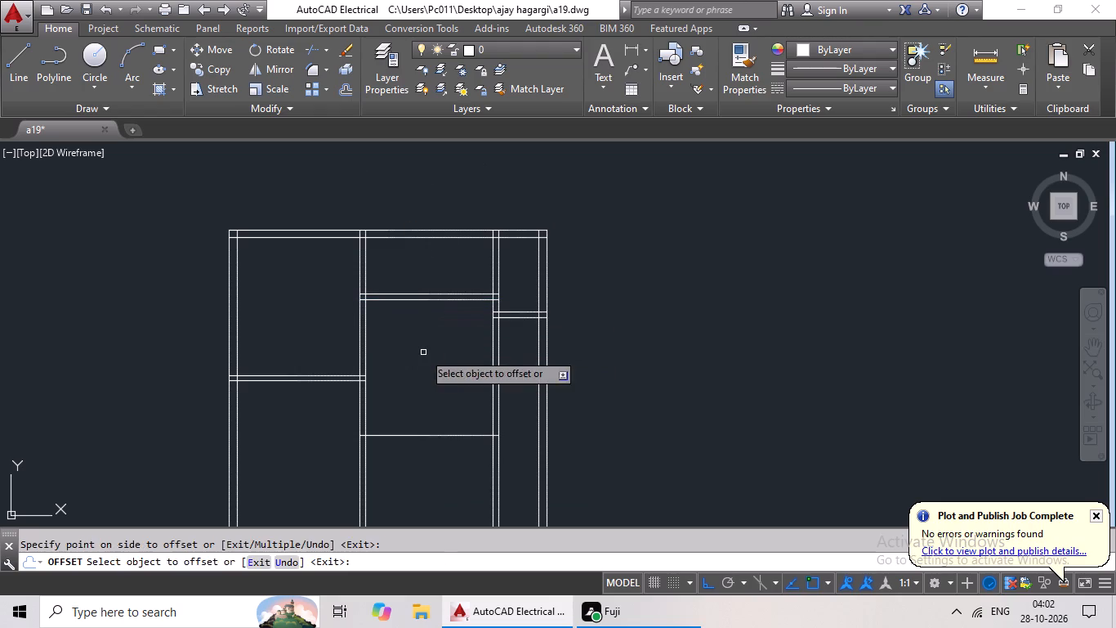
pyautogui.press('Escape')
pyautogui.press('Escape')
# Offset the new middle-bay line 6" downward to form the lower cross partition.
pyautogui.press('o')
pyautogui.press('Return')
pyautogui.write('6"')
pyautogui.press('Return')
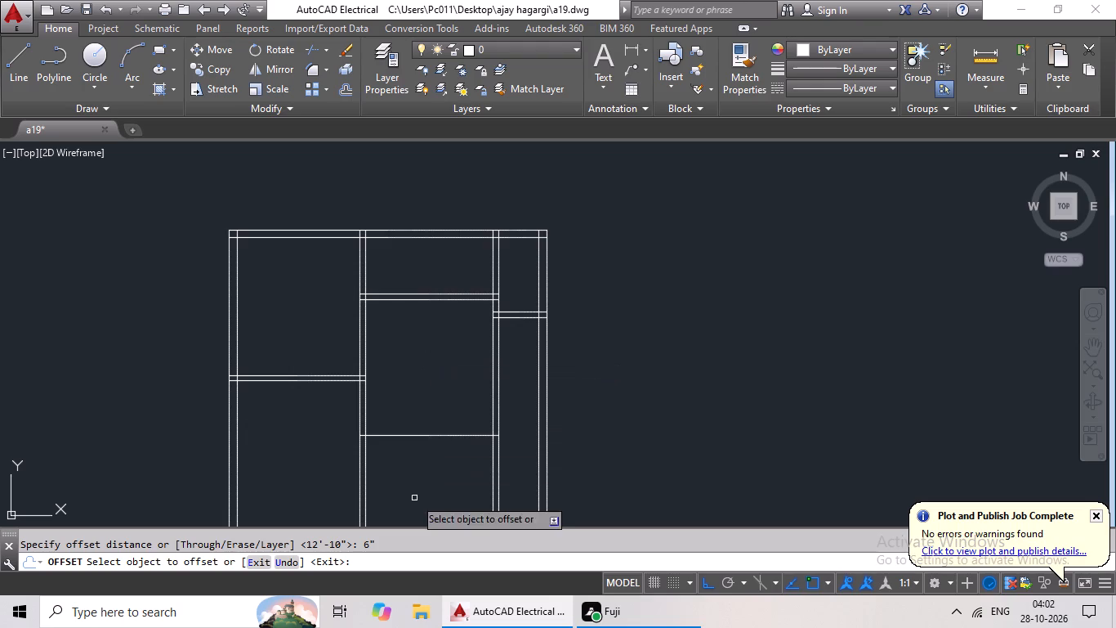
pyautogui.moveTo(431, 435); pyautogui.dragTo(431, 445)
pyautogui.click(430, 468)
pyautogui.moveTo(446, 371); pyautogui.dragTo(427, 374, button='middle')
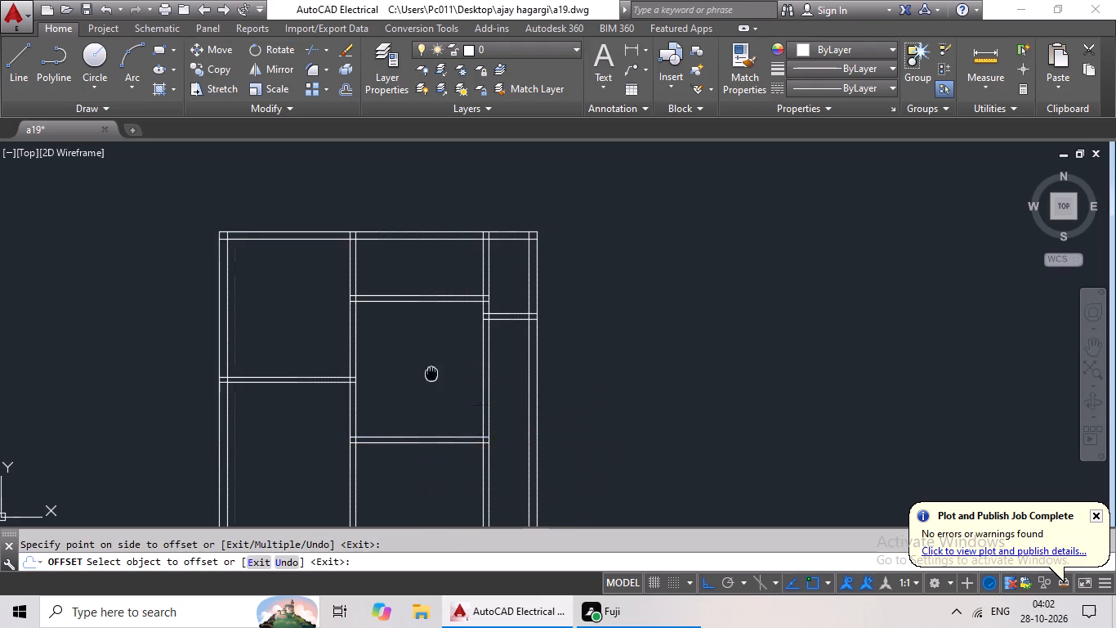
pyautogui.moveTo(427, 374); pyautogui.dragTo(411, 377, button='middle')
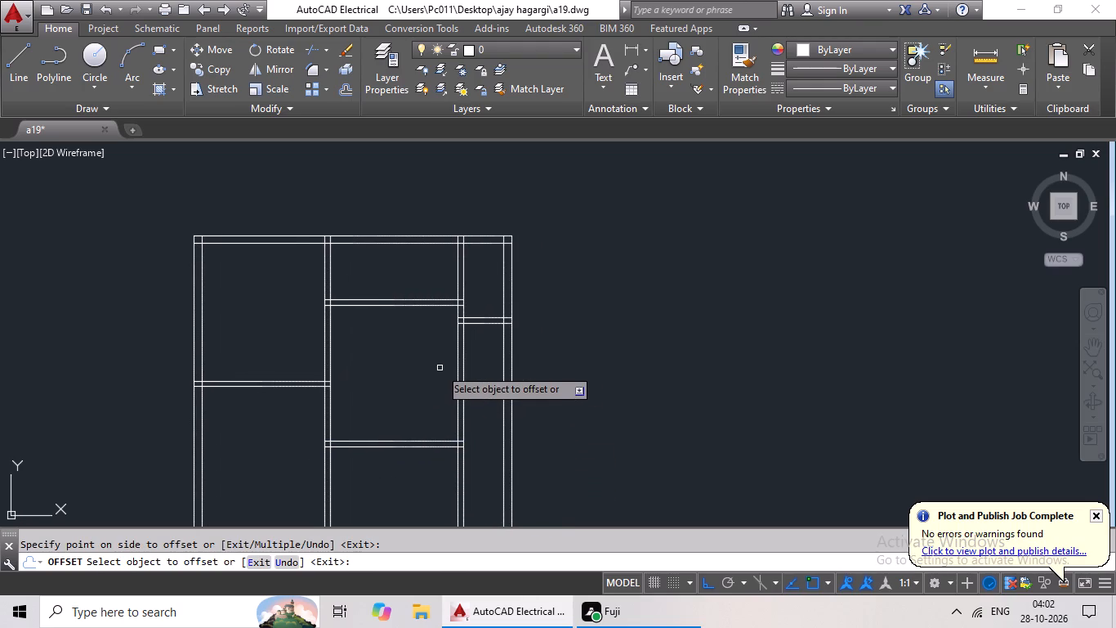
pyautogui.scroll(2, 421, 360)
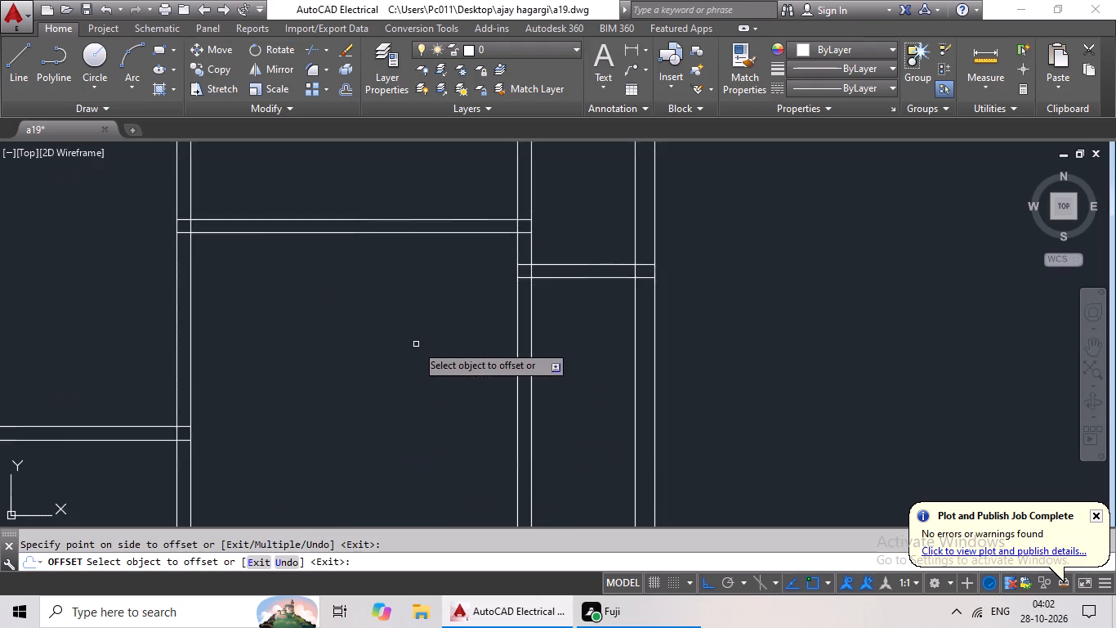
pyautogui.scroll(-1, 416, 344)
pyautogui.moveTo(417, 343); pyautogui.dragTo(434, 295, button='middle')
pyautogui.press('Escape')
pyautogui.press('Escape')
pyautogui.press('Escape')
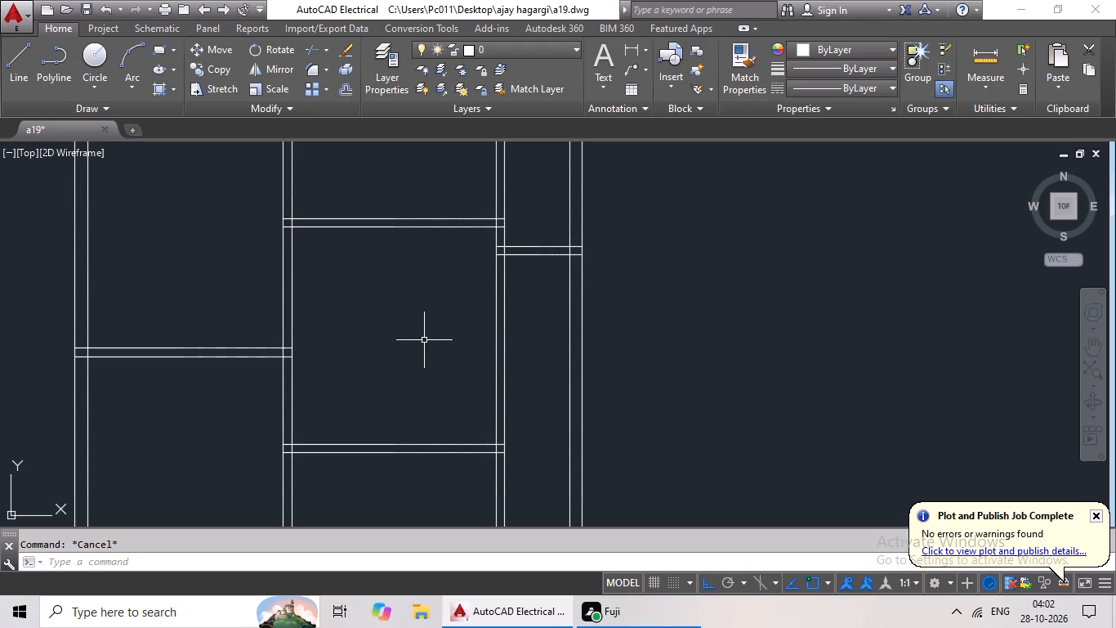
pyautogui.press('Escape')
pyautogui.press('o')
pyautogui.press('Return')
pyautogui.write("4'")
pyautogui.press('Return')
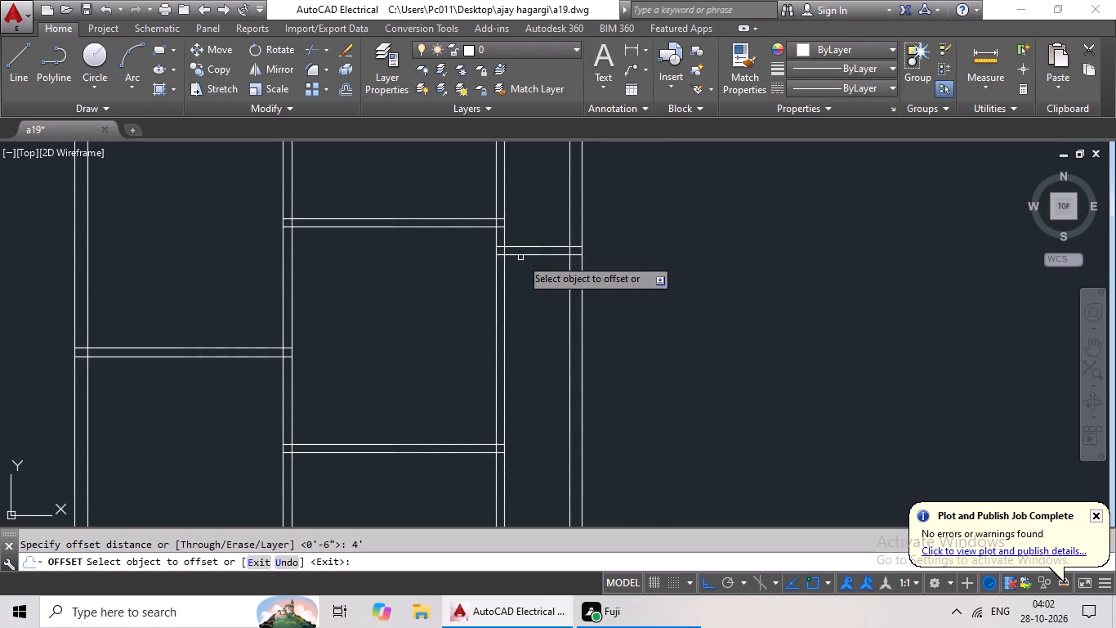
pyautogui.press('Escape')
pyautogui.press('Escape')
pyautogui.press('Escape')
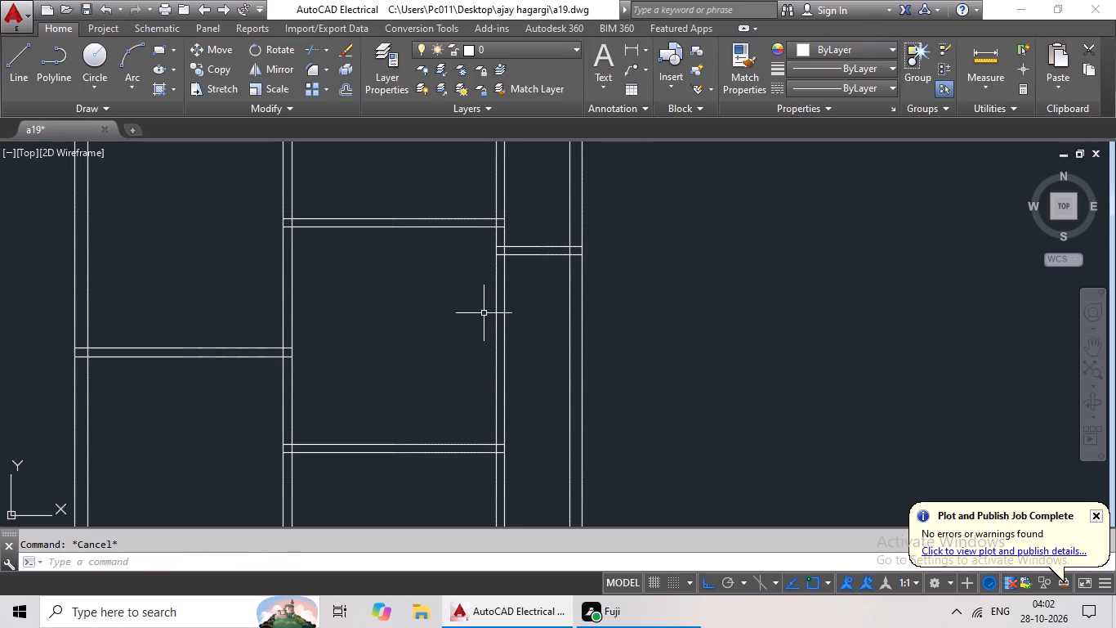
# Extend both lines of the middle bay's lower cross partition across the right bay to the outer line of the right outer wall.
pyautogui.press('e')
pyautogui.press('x')
pyautogui.press('space')
pyautogui.press('space')
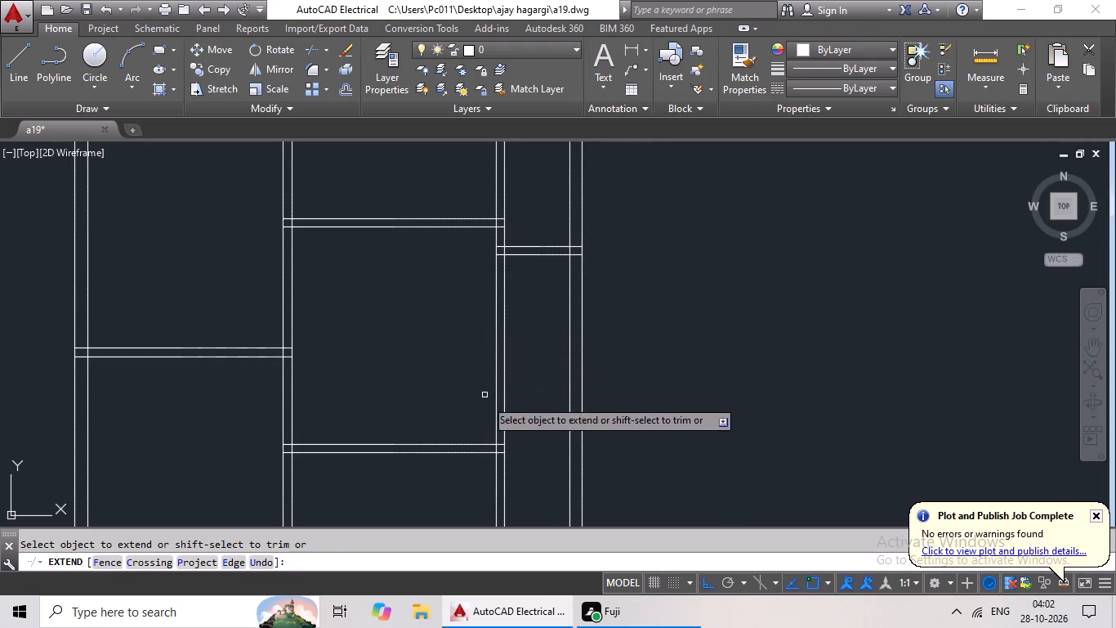
pyautogui.click(472, 444)
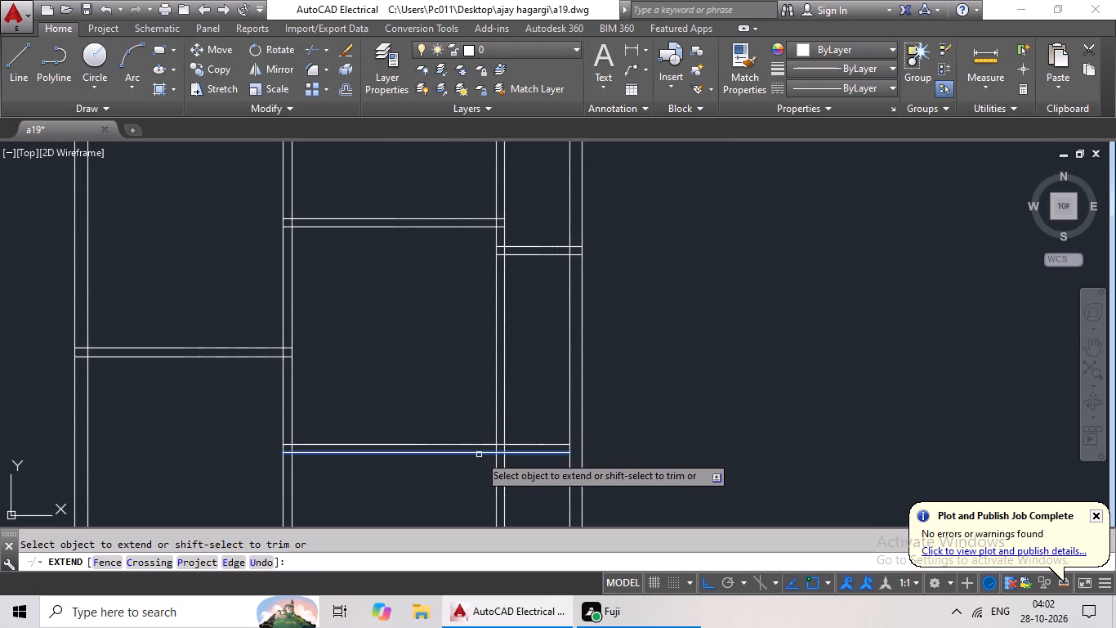
pyautogui.click(479, 455)
pyautogui.click(526, 446)
pyautogui.click(529, 455)
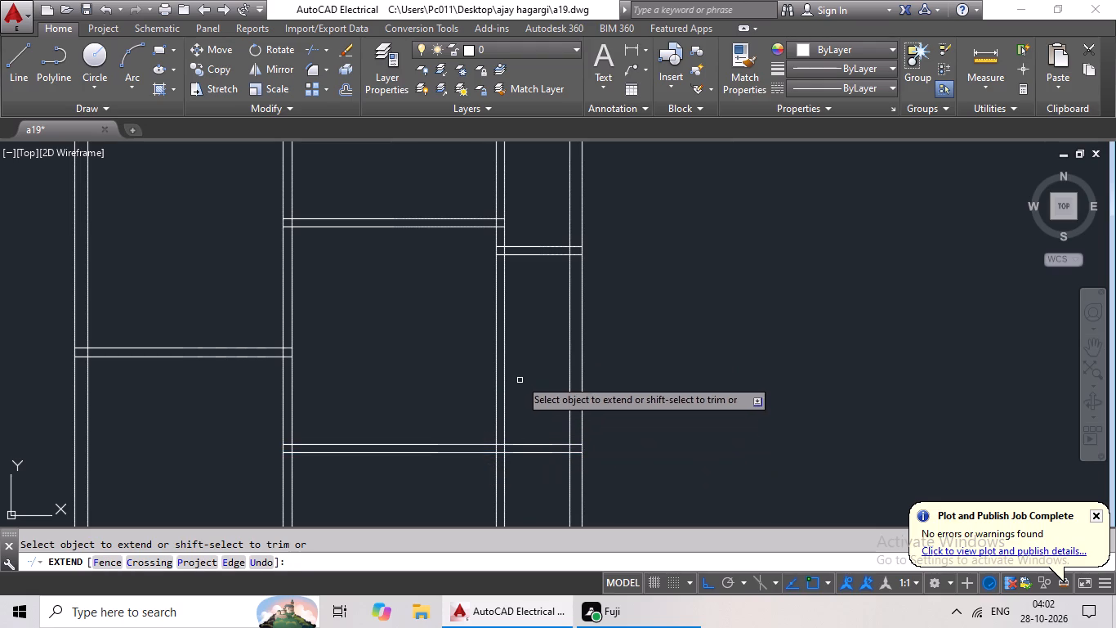
pyautogui.press('Escape')
pyautogui.press('Escape')
pyautogui.press('Escape')
pyautogui.press('Escape')
pyautogui.press('Escape')
pyautogui.press('Escape')
pyautogui.press('Escape')
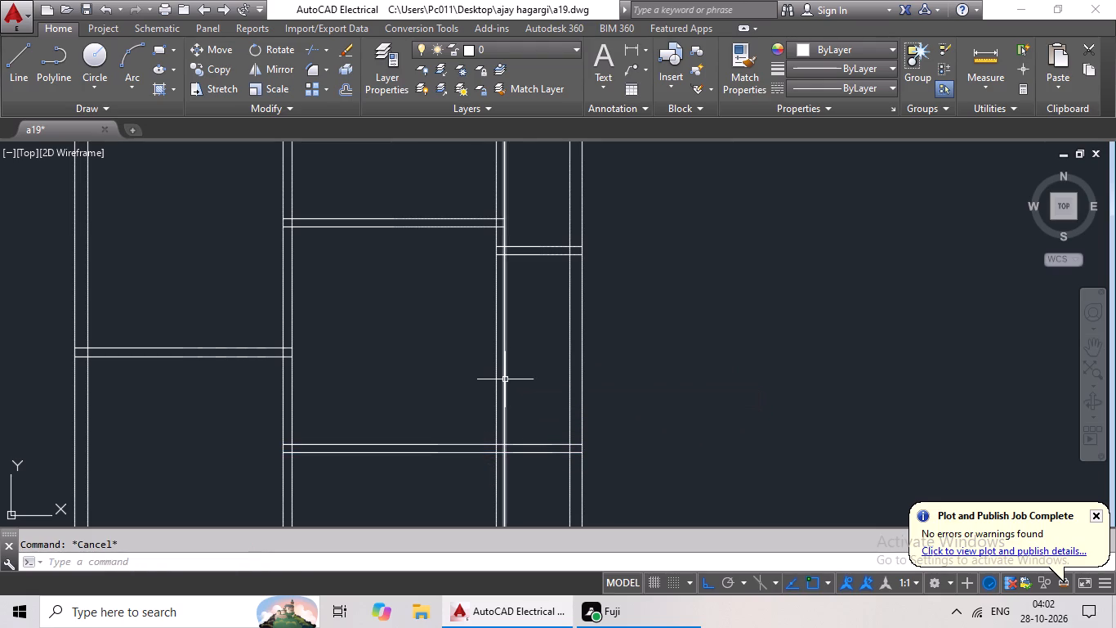
# Offset the upper line of the extended lower cross partition 7' upward.
pyautogui.press('o')
pyautogui.press('Return')
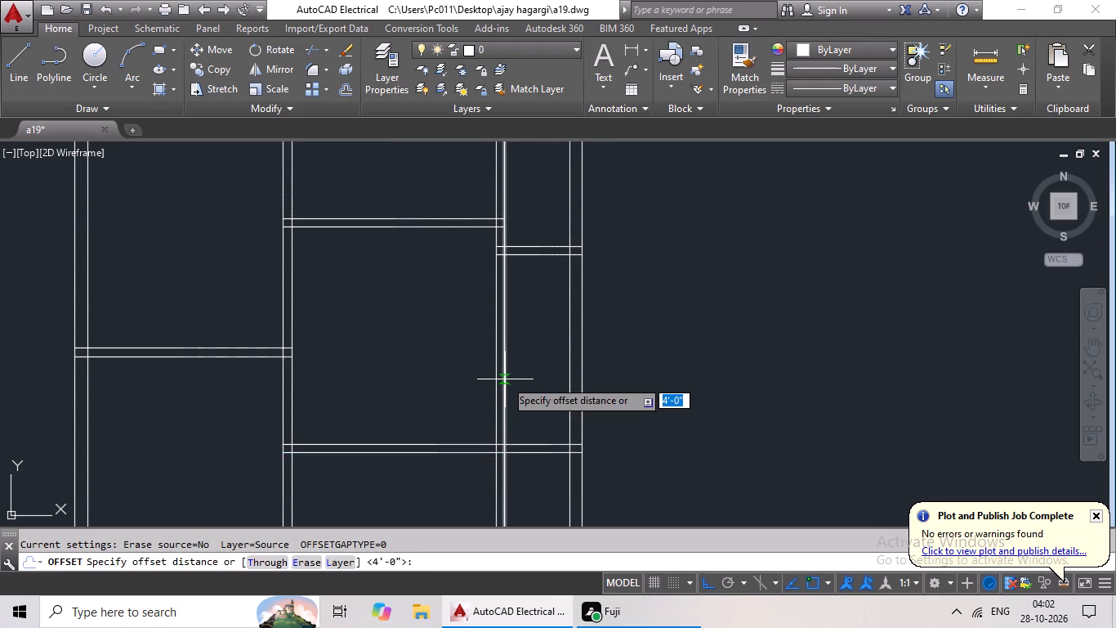
pyautogui.write("7'")
pyautogui.press('Return')
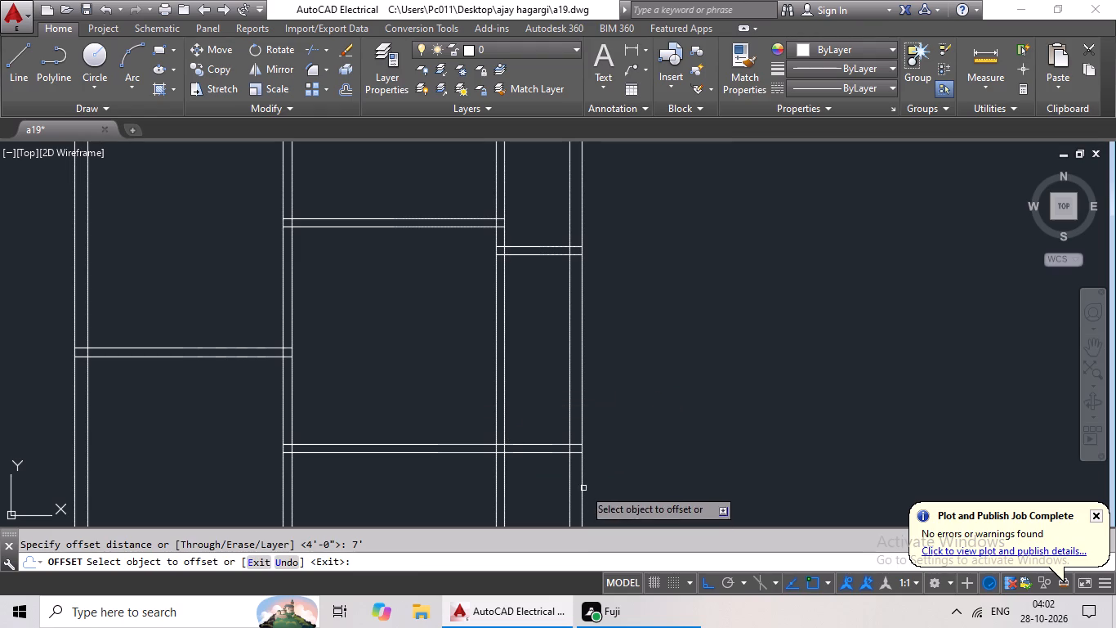
pyautogui.click(554, 442)
pyautogui.click(554, 369)
pyautogui.press('Escape')
pyautogui.press('Escape')
pyautogui.press('Escape')
pyautogui.press('Escape')
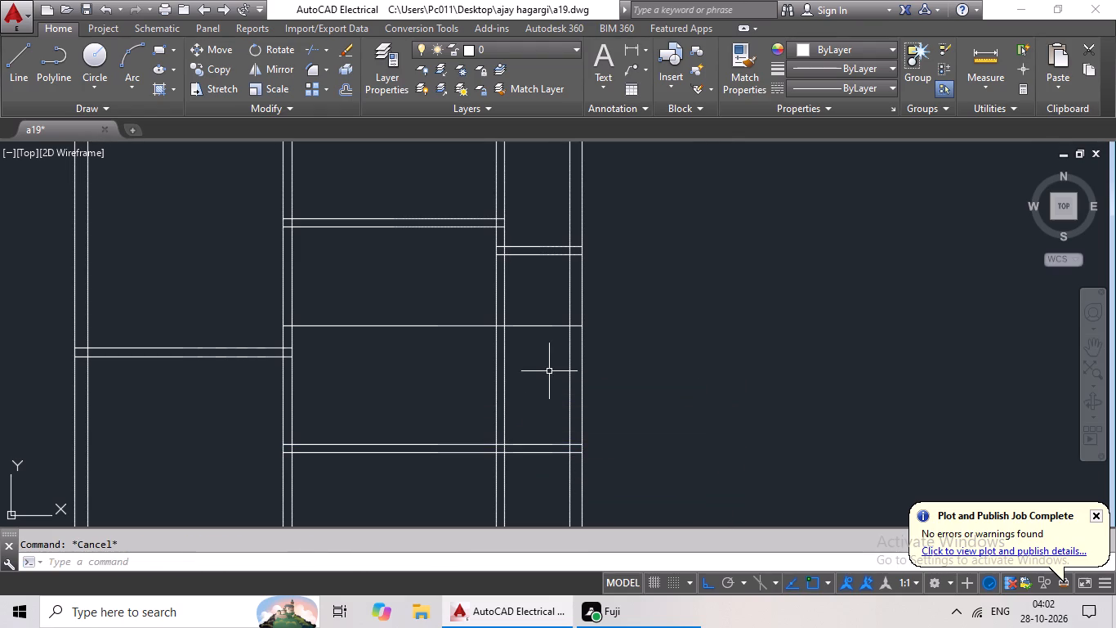
# Offset the new line above the lower cross partition 6" upward to form another cross partition.
pyautogui.press('o')
pyautogui.press('Return')
pyautogui.press('6')
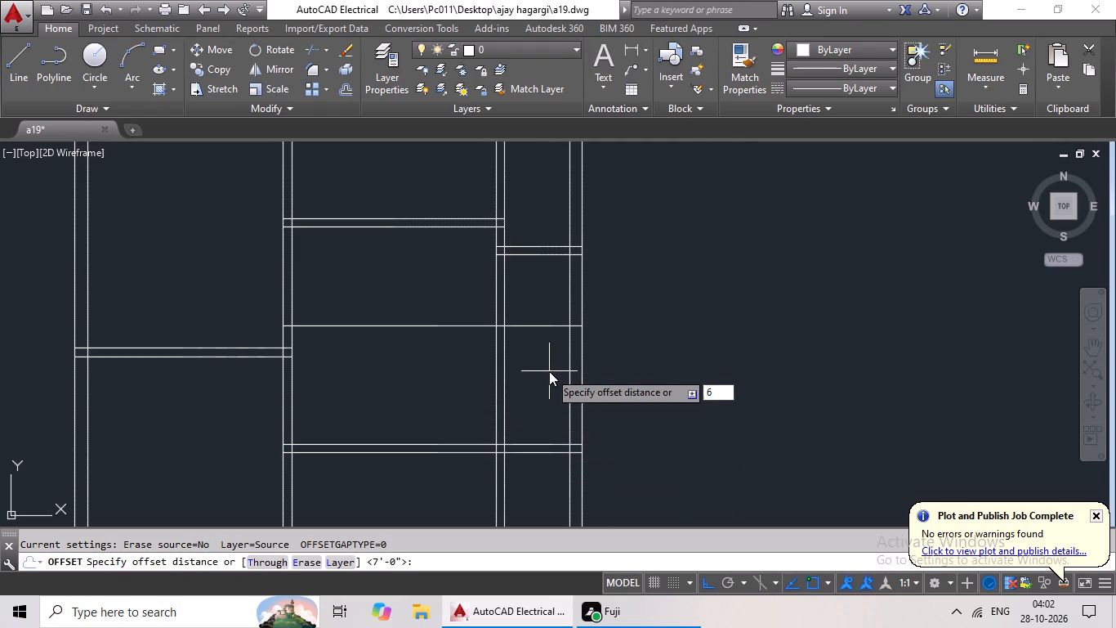
pyautogui.hotkey('shift', '"')
pyautogui.press('Return')
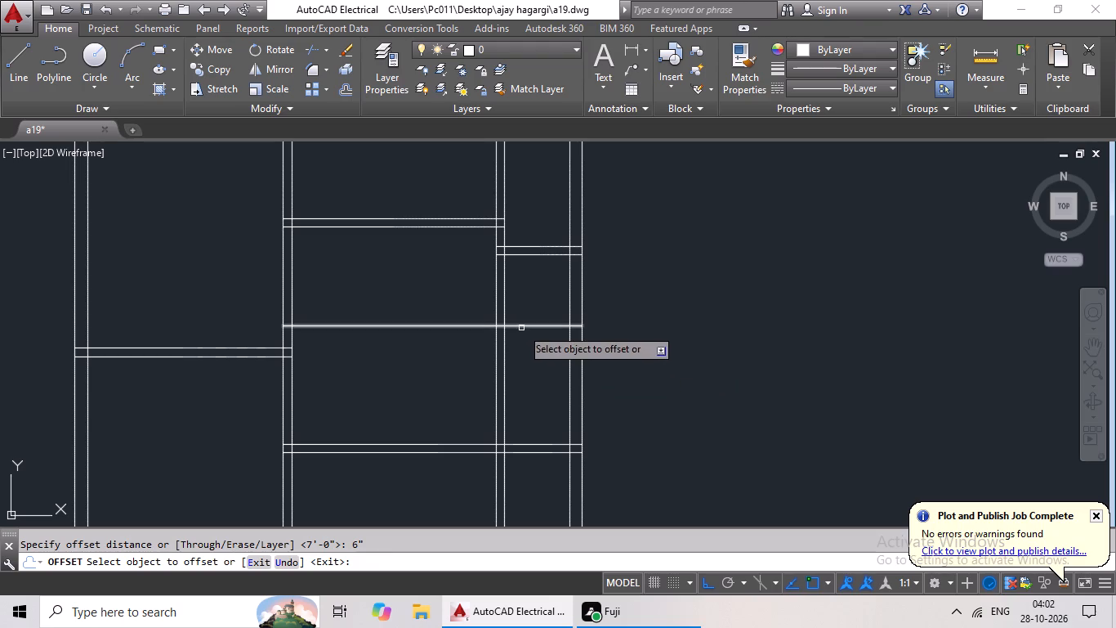
pyautogui.moveTo(521, 328); pyautogui.dragTo(538, 309)
pyautogui.click(561, 286)
pyautogui.press('Escape')
pyautogui.press('Escape')
pyautogui.press('Escape')
pyautogui.press('Escape')
# Trim both lines of the new cross partition where they span the middle bay.
pyautogui.write('tr')
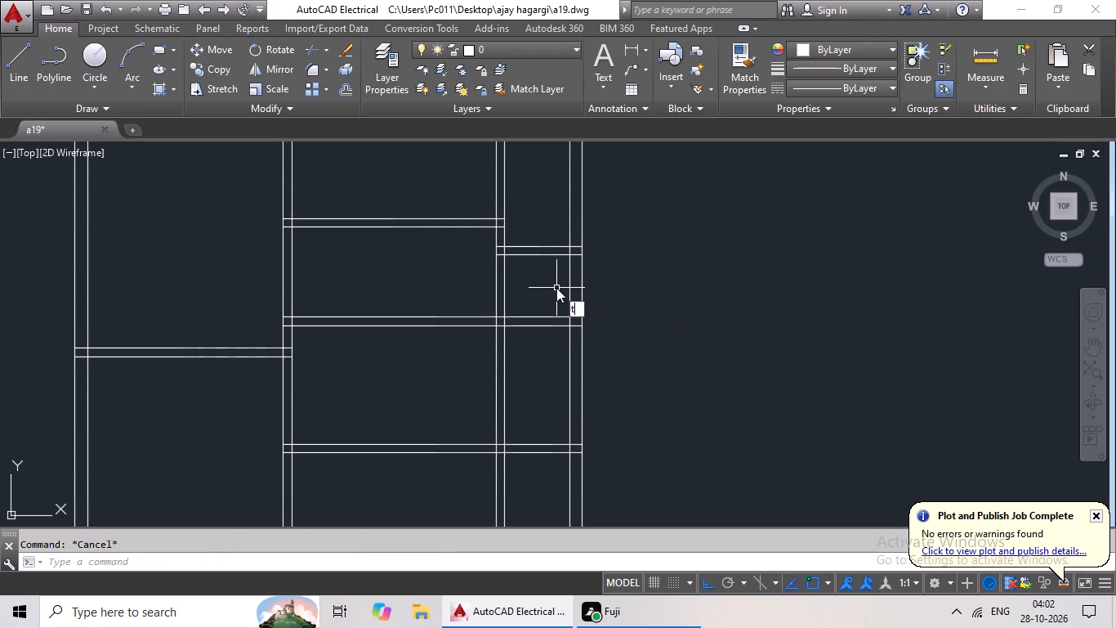
pyautogui.press('space')
pyautogui.press('space')
pyautogui.moveTo(457, 273); pyautogui.dragTo(408, 355)
pyautogui.click(408, 355)
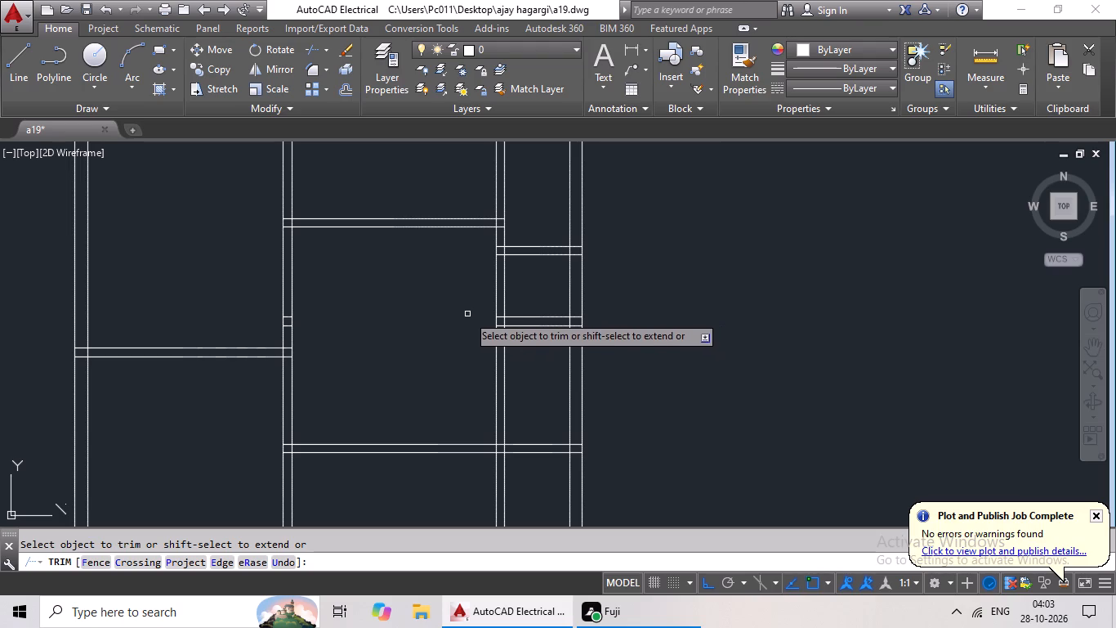
# Trim the vertical partition between the middle and right bays in the gap between the right bay's two upper cross partitions.
pyautogui.scroll(2, 479, 304)
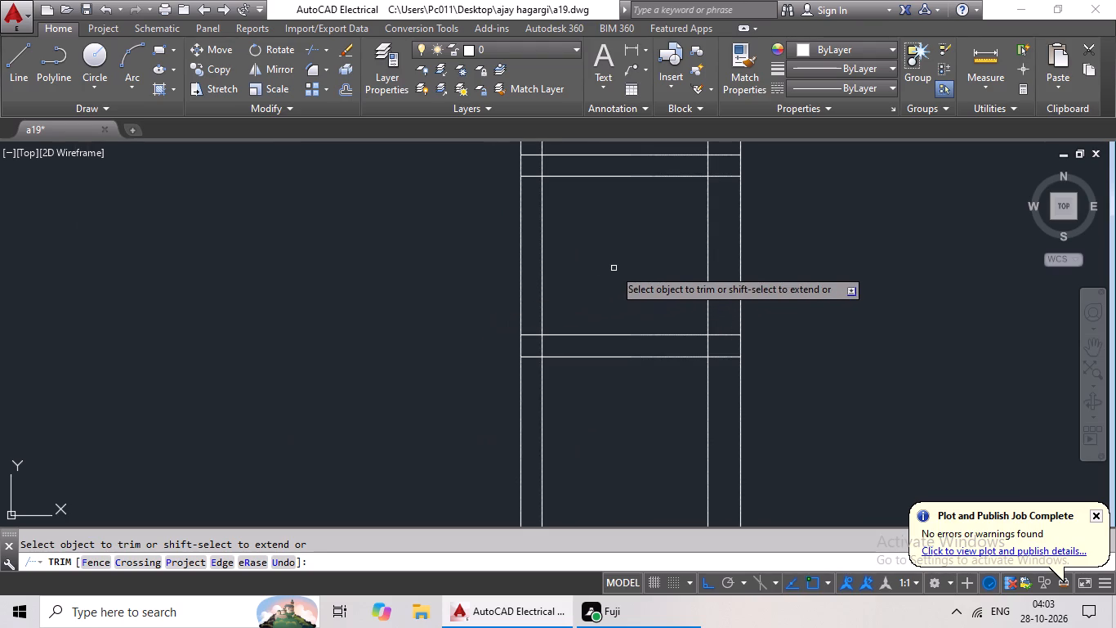
pyautogui.scroll(-2, 614, 268)
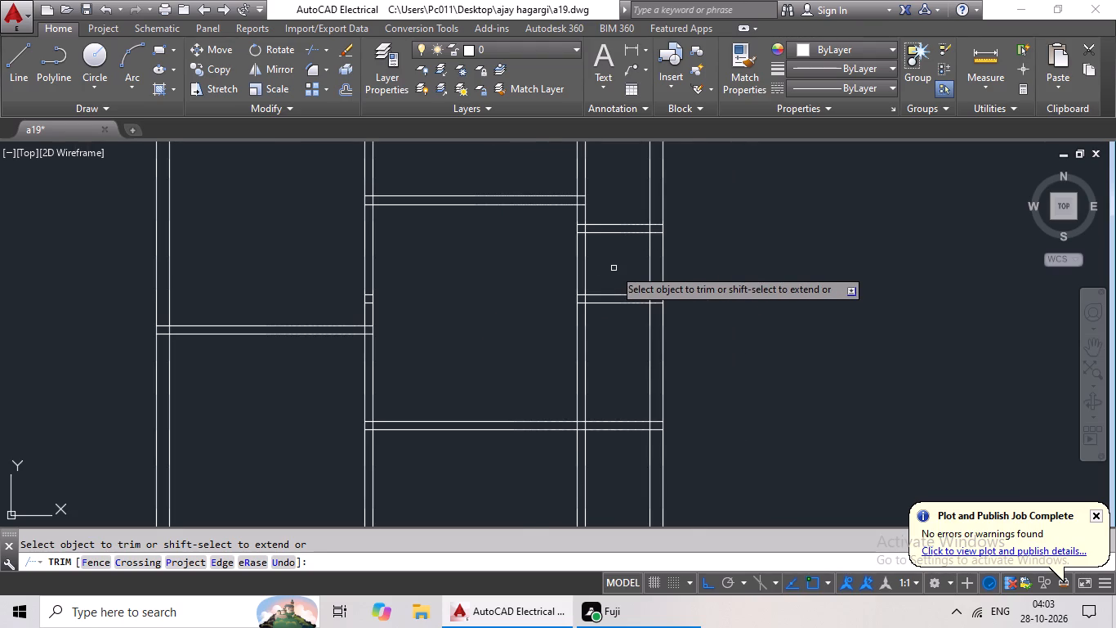
pyautogui.scroll(2, 614, 268)
pyautogui.moveTo(626, 223); pyautogui.dragTo(493, 280)
pyautogui.click(493, 280)
pyautogui.scroll(-2, 520, 262)
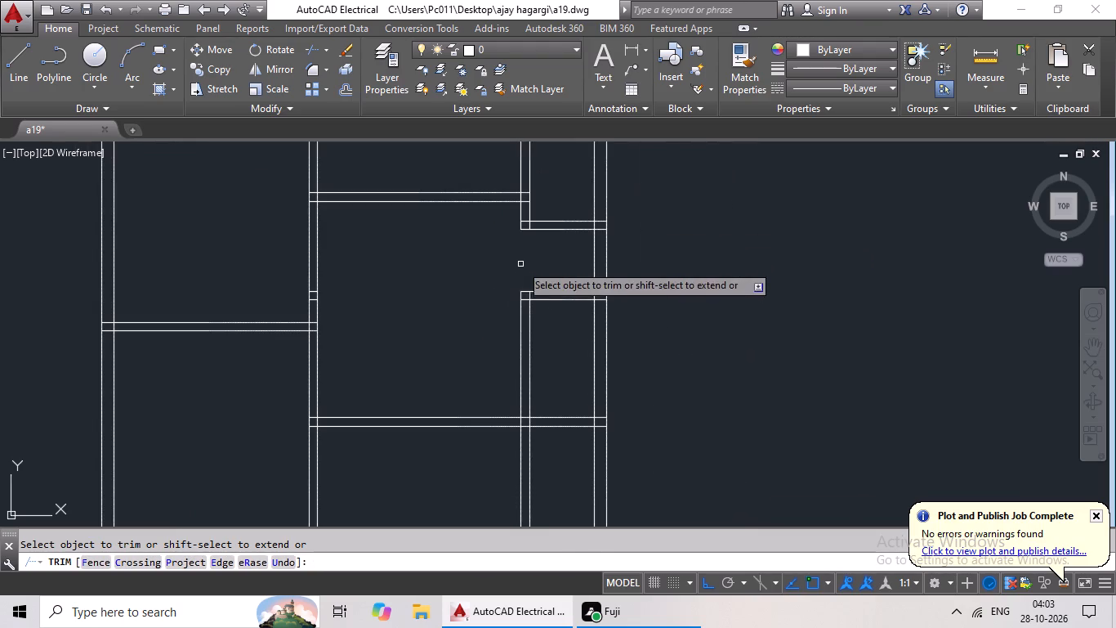
pyautogui.moveTo(442, 269); pyautogui.dragTo(471, 181, button='middle')
pyautogui.scroll(-1, 470, 256)
pyautogui.moveTo(470, 256); pyautogui.dragTo(472, 307, button='middle')
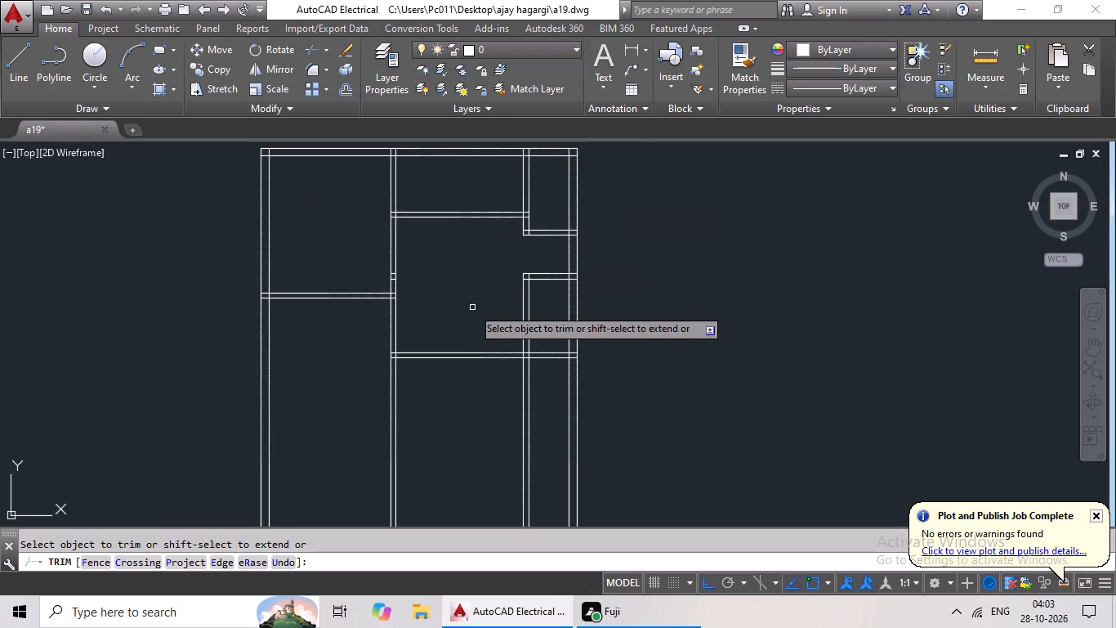
pyautogui.scroll(4, 400, 274)
pyautogui.press('Escape')
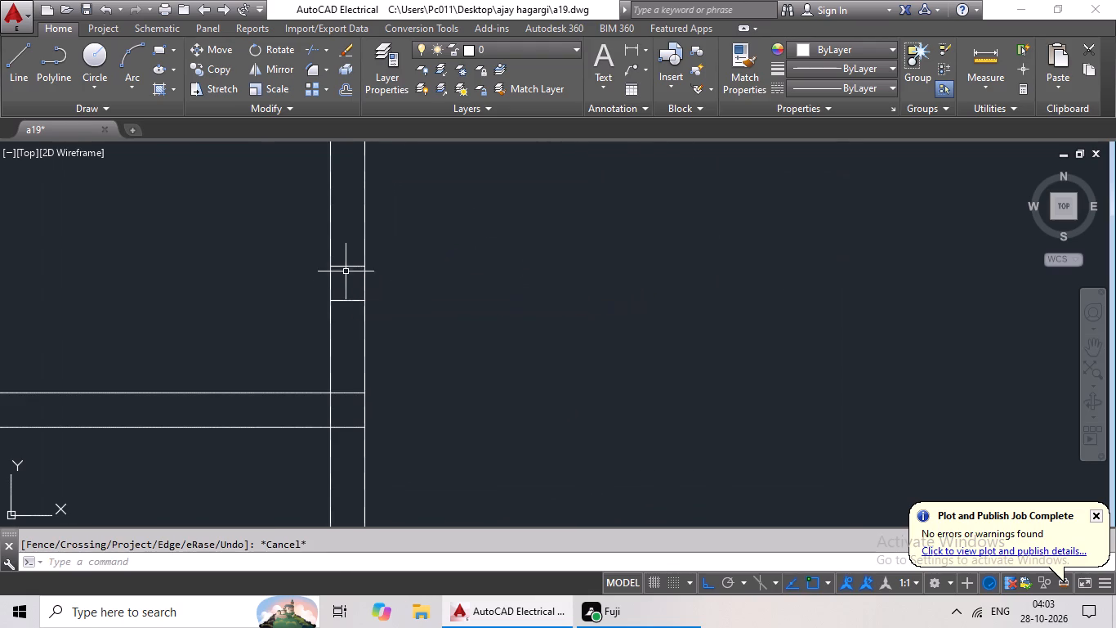
# Delete the two short leftover line pieces inside the vertical partition between the left and middle bays.
pyautogui.scroll(1, 348, 239)
pyautogui.moveTo(348, 237); pyautogui.dragTo(348, 373)
pyautogui.press('Delete')
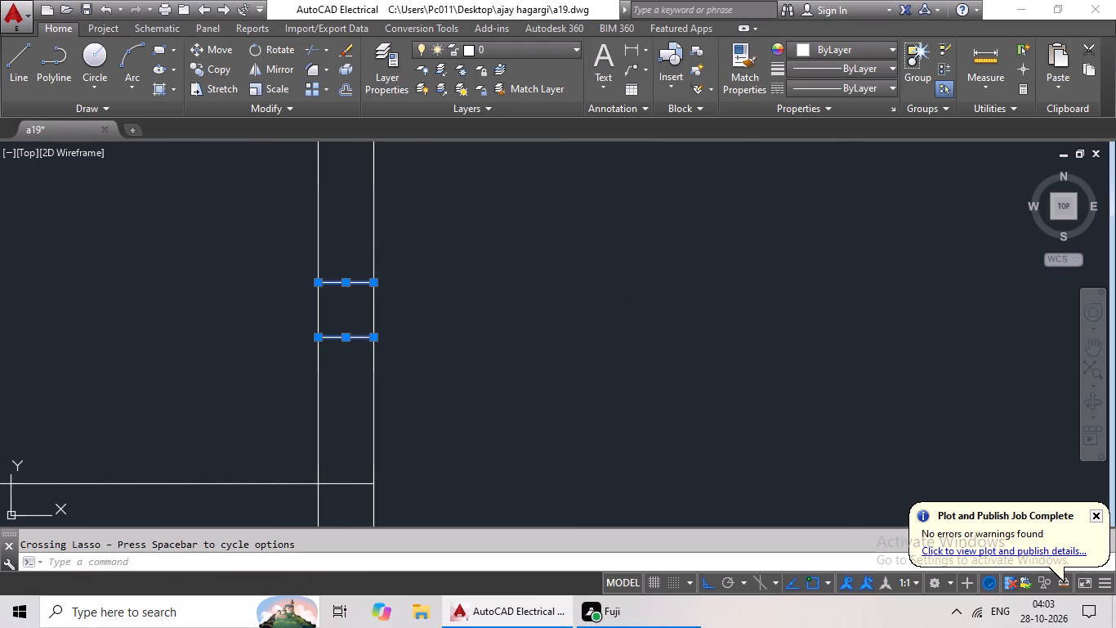
pyautogui.scroll(-4, 440, 330)
pyautogui.moveTo(499, 331); pyautogui.dragTo(526, 265, button='middle')
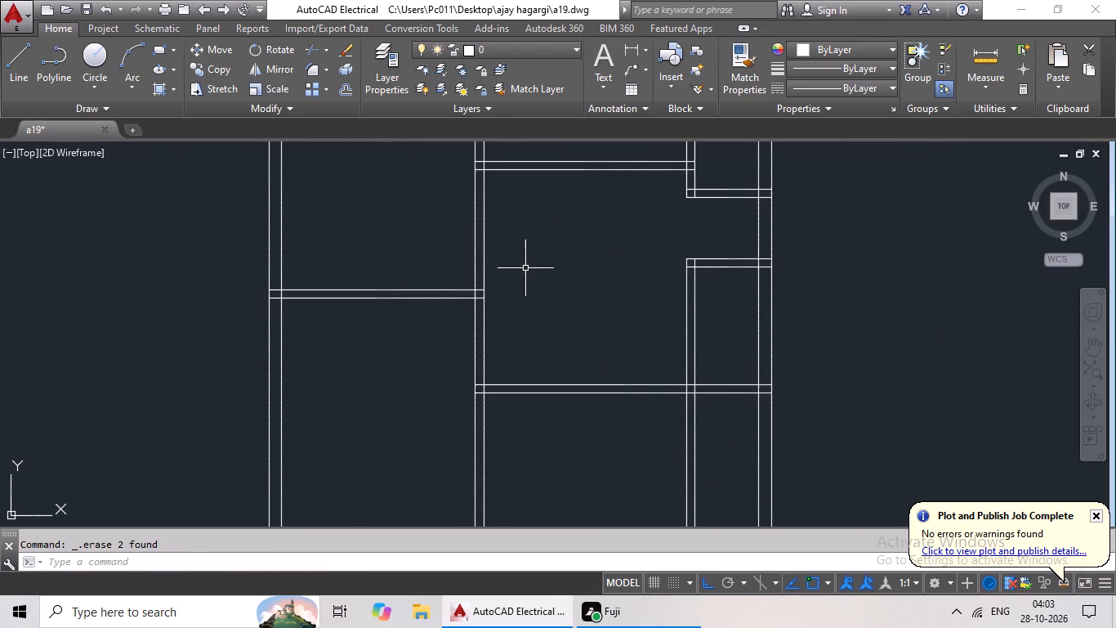
pyautogui.scroll(-1, 526, 275)
pyautogui.moveTo(511, 278); pyautogui.dragTo(501, 280, button='middle')
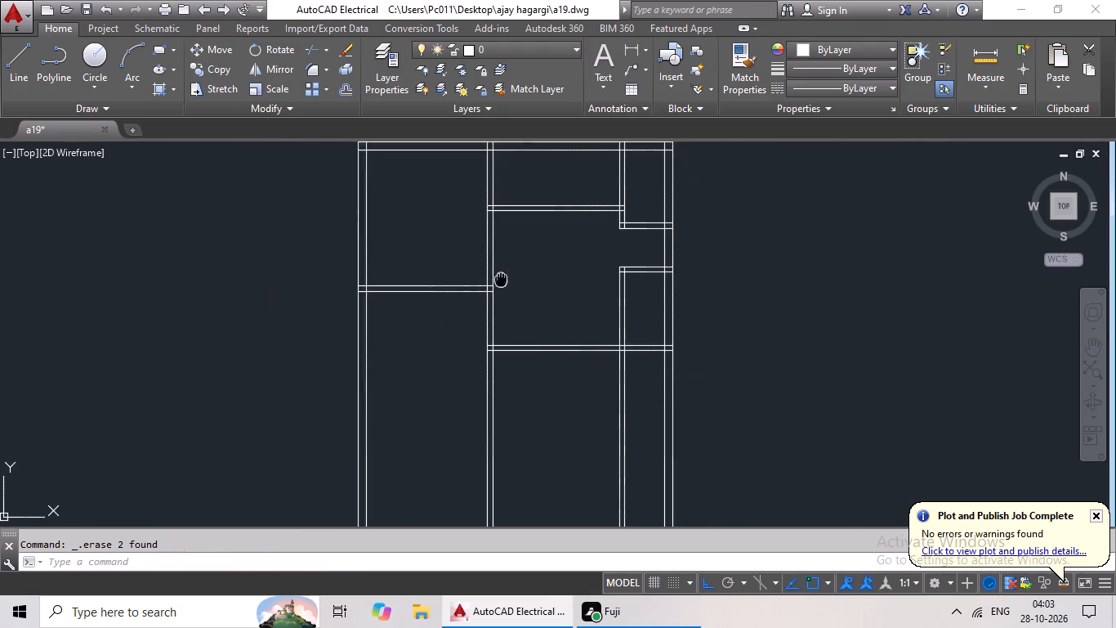
pyautogui.moveTo(501, 280); pyautogui.dragTo(469, 286, button='middle')
pyautogui.press('Escape')
pyautogui.press('Escape')
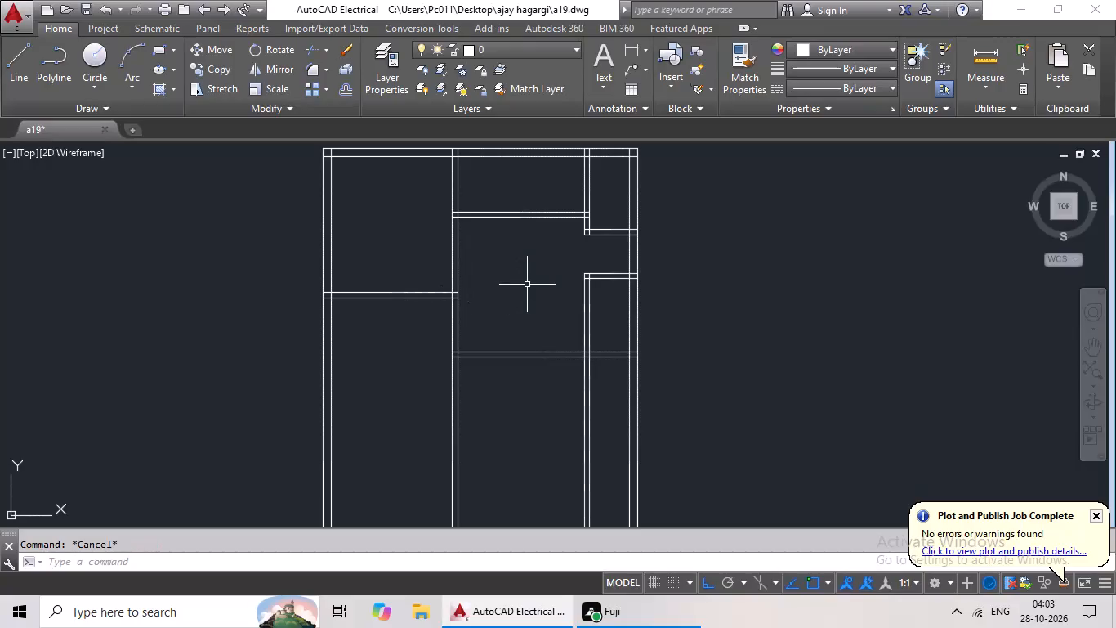
pyautogui.press('Escape')
pyautogui.press('Escape')
pyautogui.press('Escape')
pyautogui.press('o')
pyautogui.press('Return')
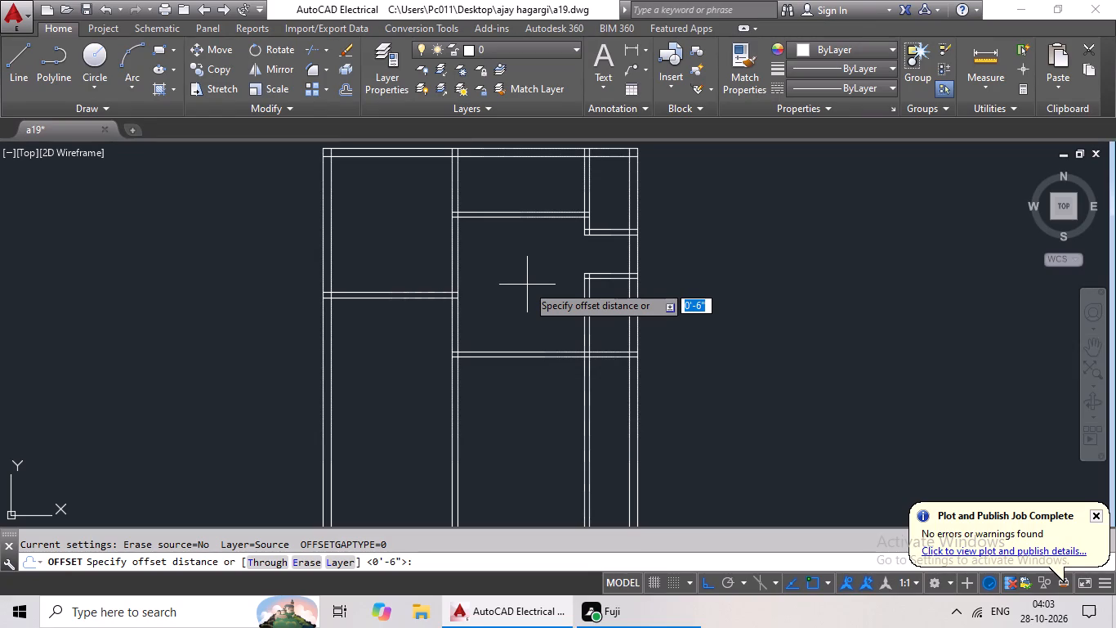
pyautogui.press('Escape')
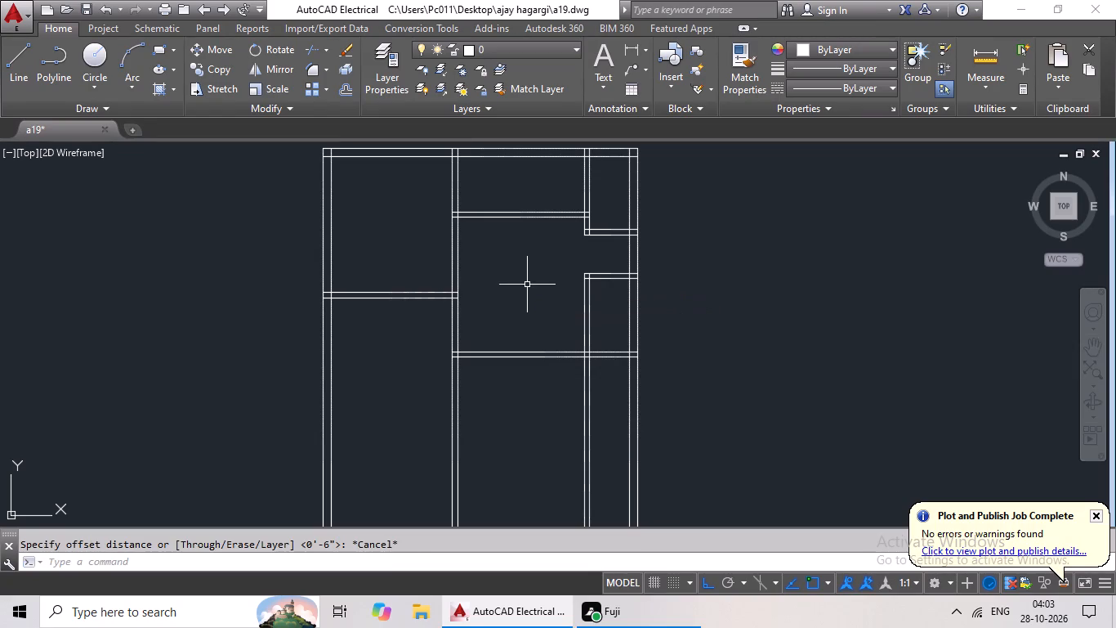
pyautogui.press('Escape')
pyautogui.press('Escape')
# Trim both lines of the partition between the left and middle bays below the middle bay's lower cross partition.
pyautogui.write('tr')
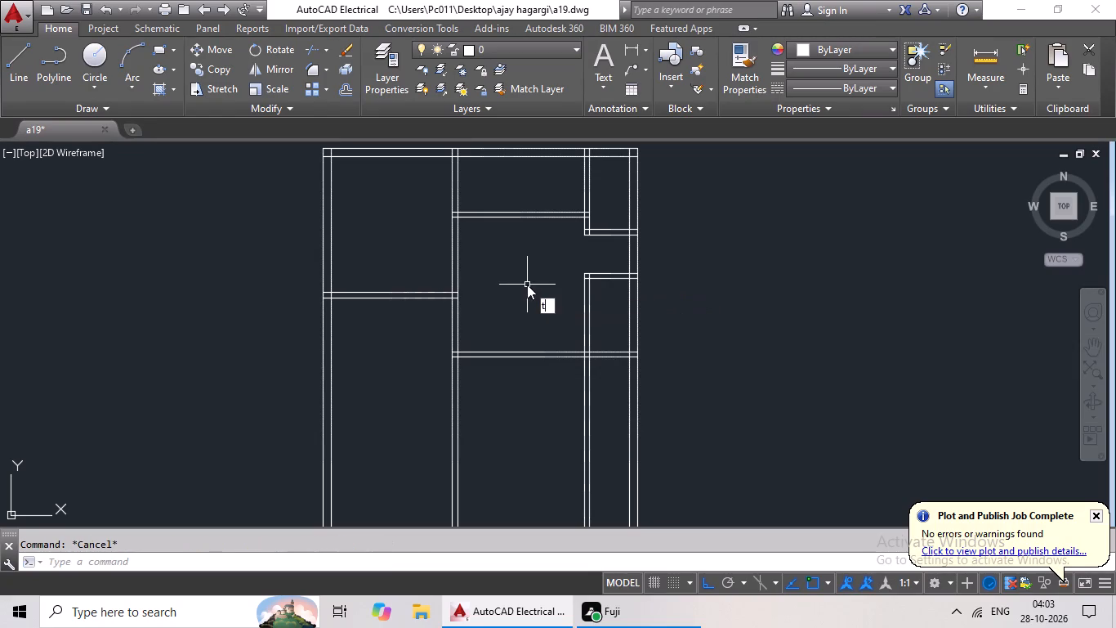
pyautogui.press('space')
pyautogui.press('space')
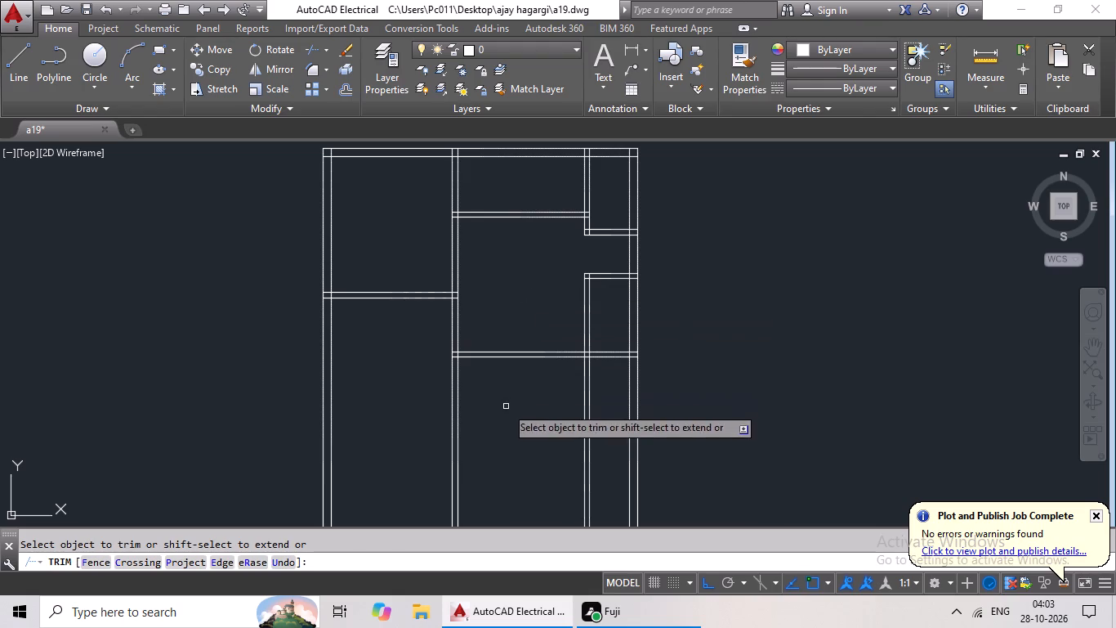
pyautogui.moveTo(506, 406); pyautogui.dragTo(519, 322, button='middle')
pyautogui.moveTo(536, 316); pyautogui.dragTo(449, 405)
pyautogui.moveTo(461, 392); pyautogui.dragTo(472, 418, button='middle')
pyautogui.scroll(-1, 472, 419)
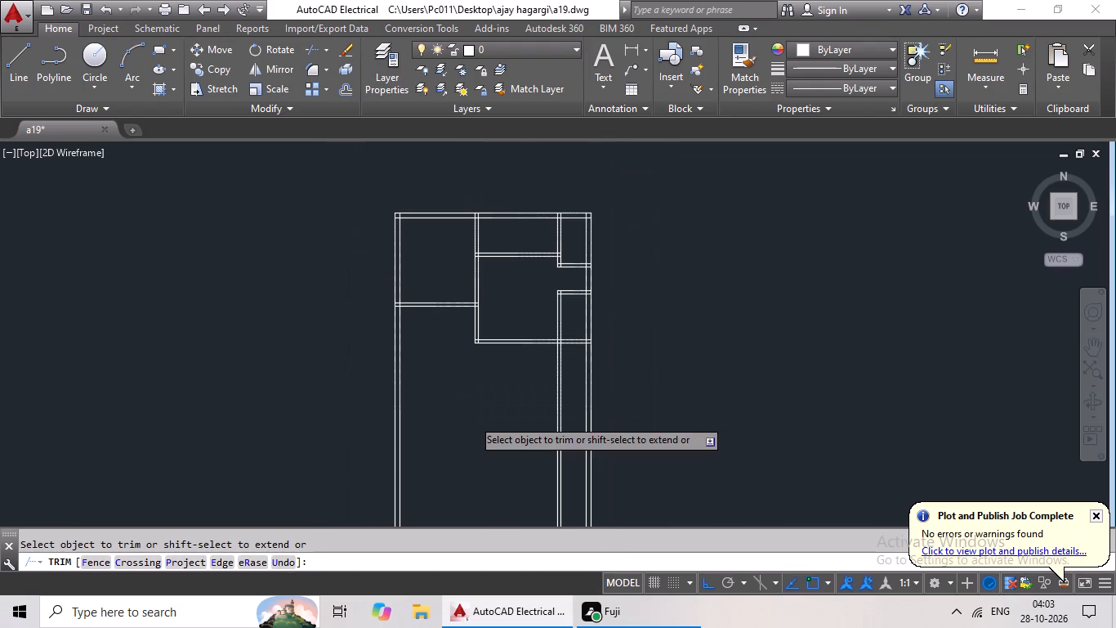
pyautogui.press('Escape')
pyautogui.press('Escape')
pyautogui.press('Escape')
pyautogui.press('Escape')
pyautogui.press('Escape')
pyautogui.press('Escape')
# Offset the inner line of the left outer wall 7'10" to the right.
pyautogui.press('o')
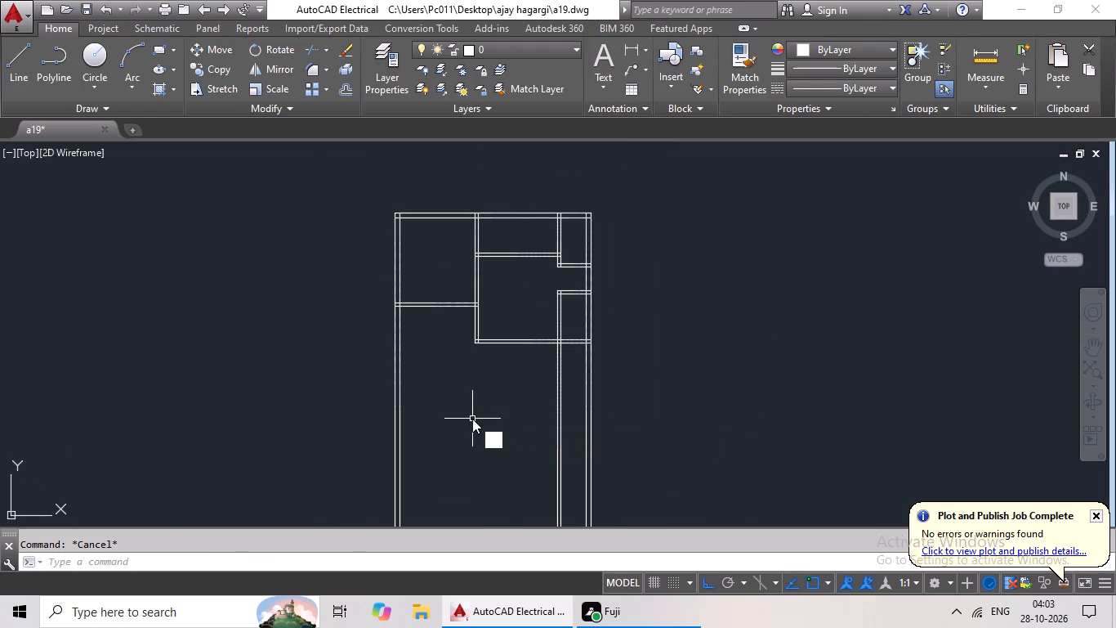
pyautogui.press('Return')
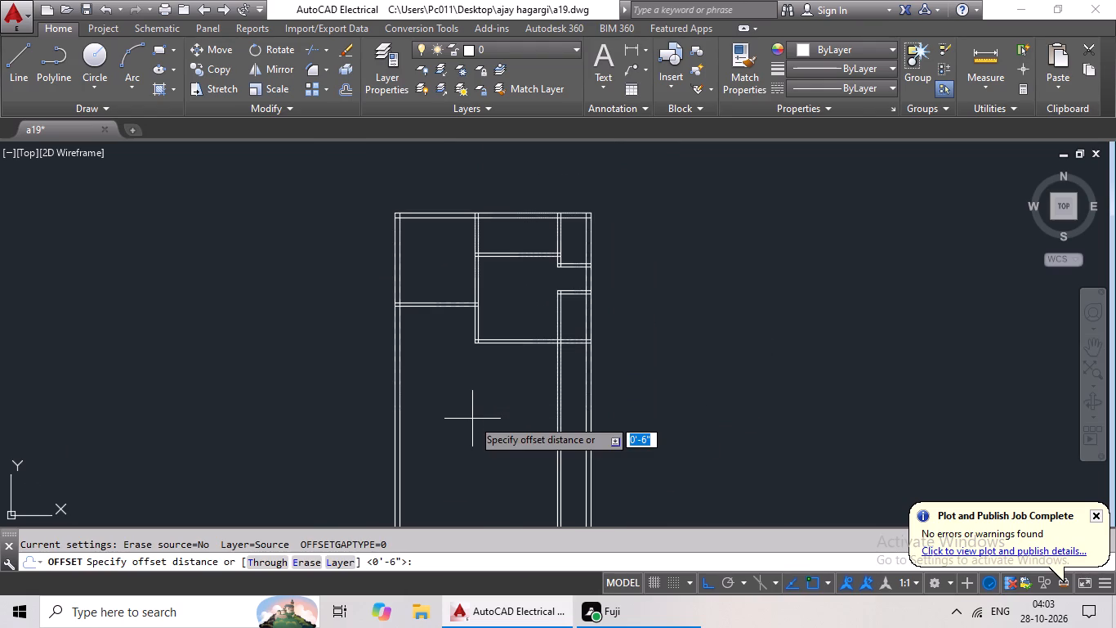
pyautogui.write('7\'10"')
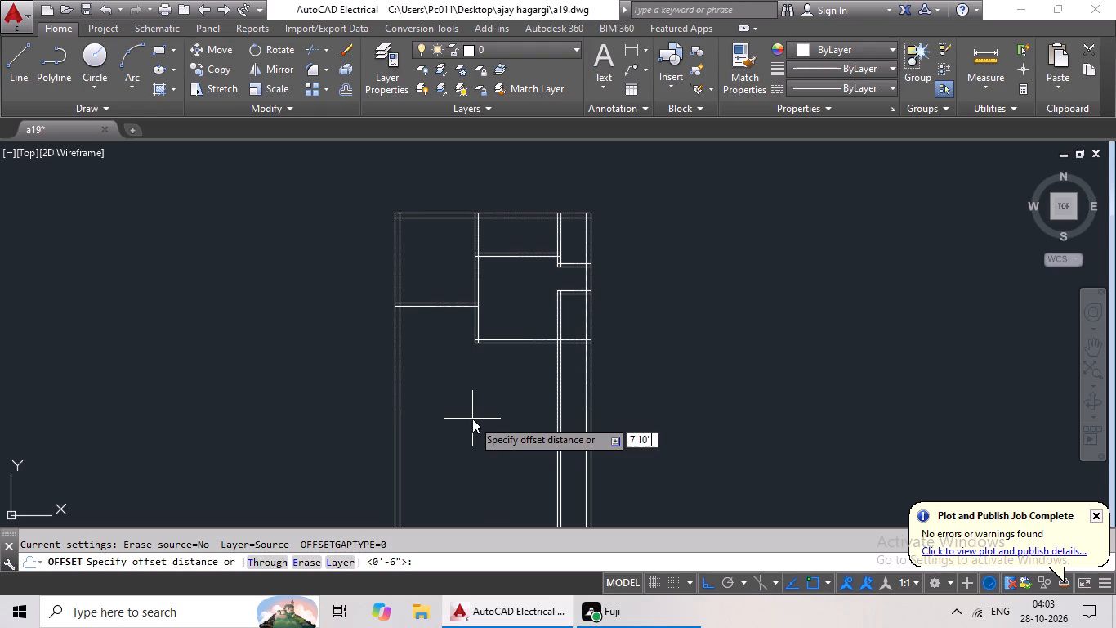
pyautogui.press('Return')
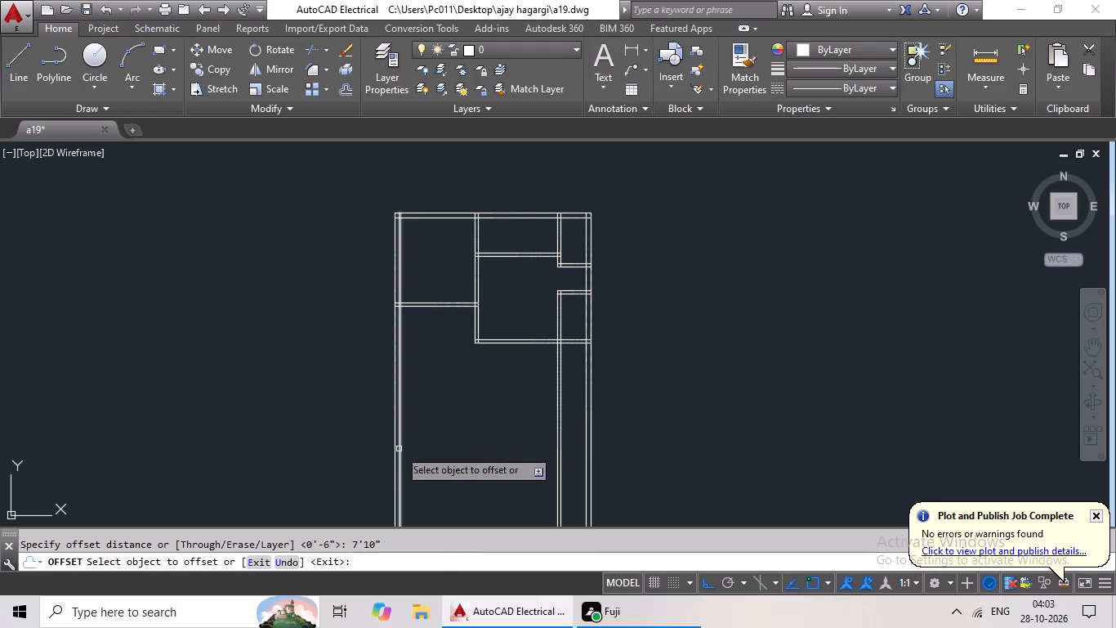
pyautogui.click(401, 450)
pyautogui.click(425, 444)
pyautogui.press('Escape')
pyautogui.press('Escape')
pyautogui.press('Escape')
# Offset the new vertical line 6" to the right to form a vertical partition.
pyautogui.press('o')
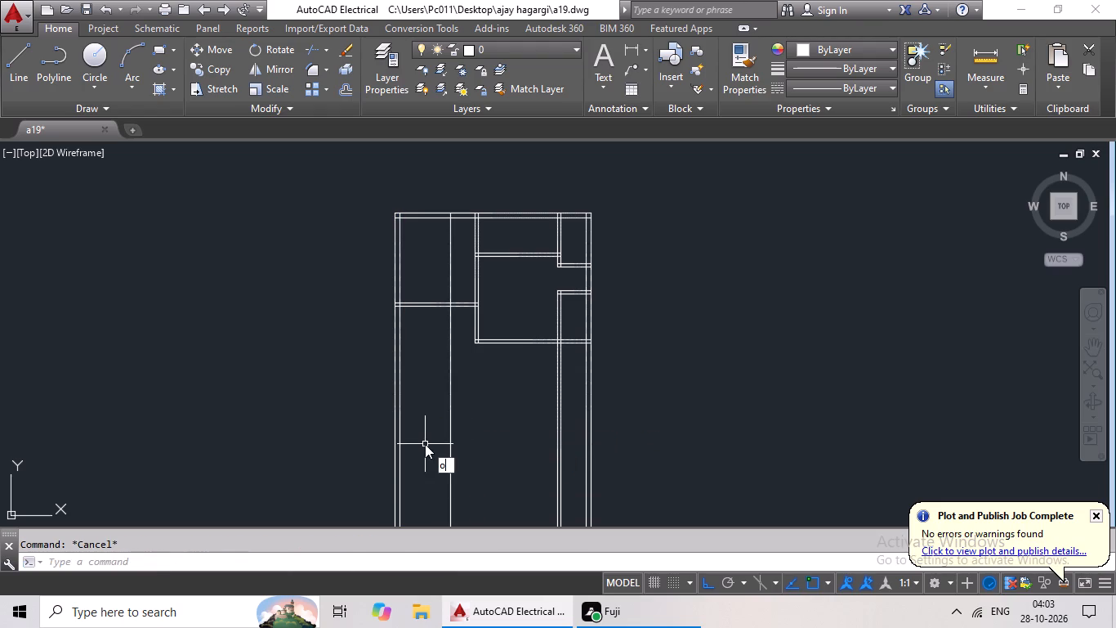
pyautogui.press('Return')
pyautogui.write('6"')
pyautogui.press('Return')
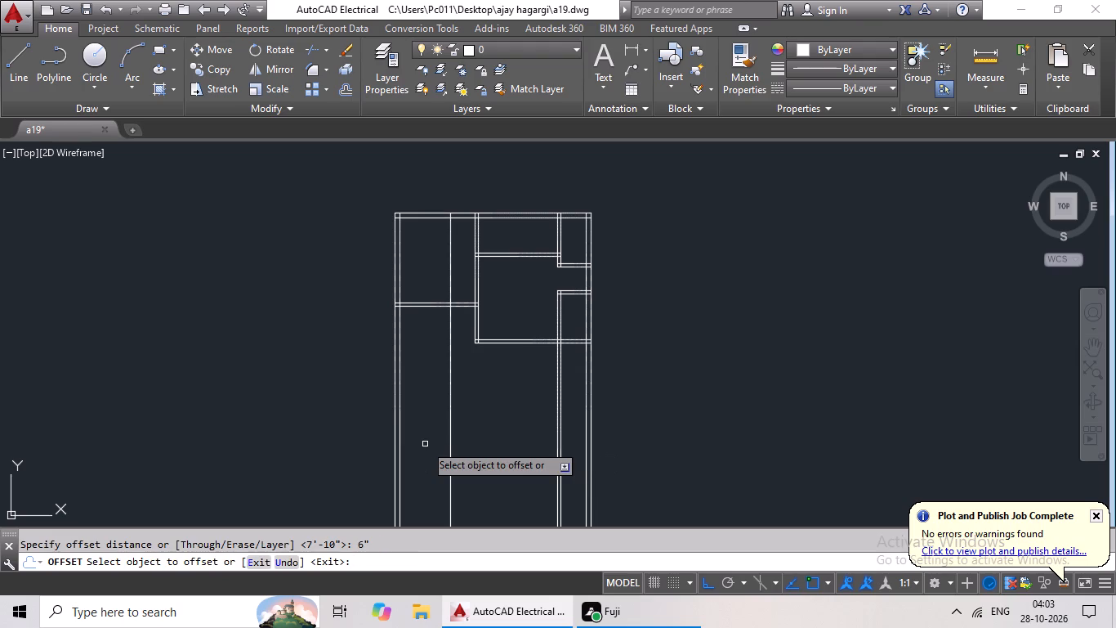
pyautogui.click(451, 439)
pyautogui.click(464, 442)
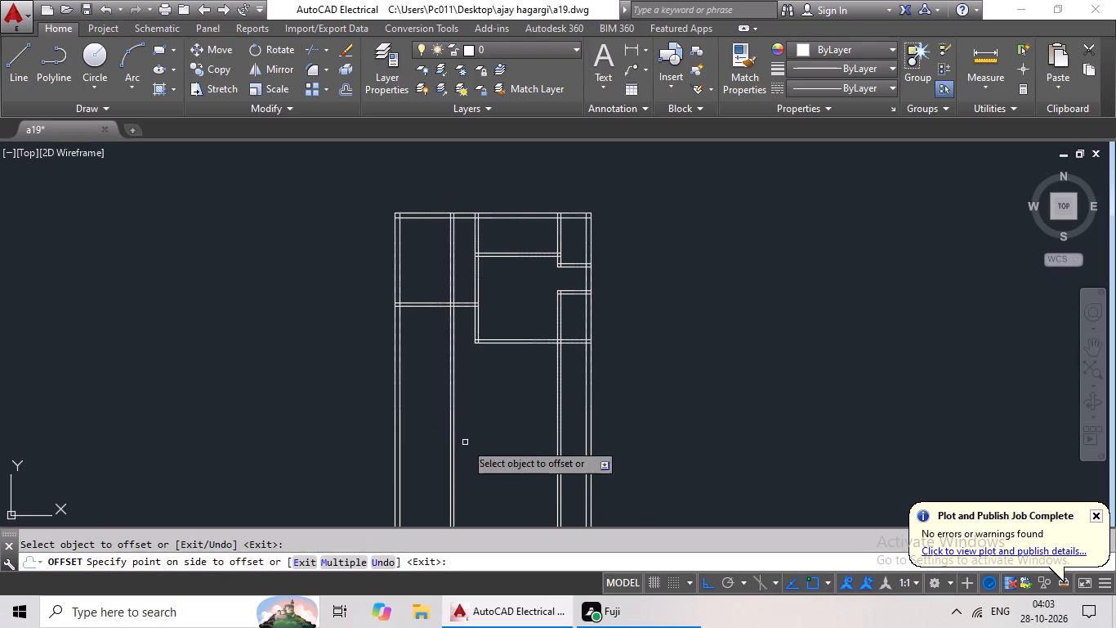
pyautogui.press('Escape')
pyautogui.press('Escape')
pyautogui.press('Escape')
# Trim both lines of the new vertical partition above the left bay's cross partition.
pyautogui.press('t')
pyautogui.press('r')
pyautogui.press('space')
pyautogui.press('space')
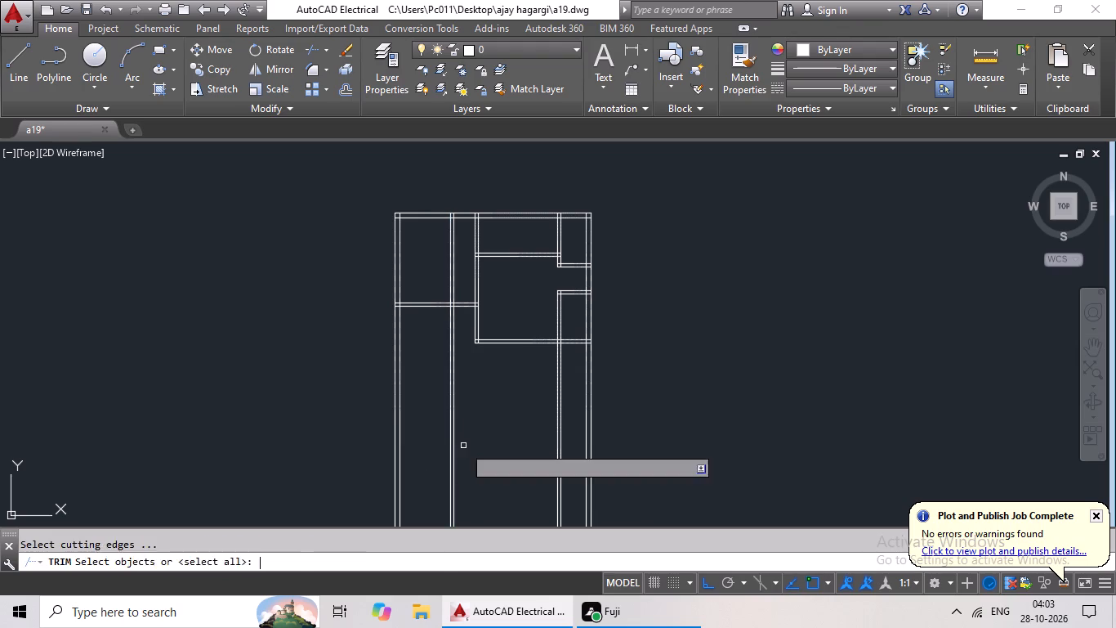
pyautogui.scroll(3, 452, 263)
pyautogui.moveTo(485, 257); pyautogui.dragTo(402, 356)
pyautogui.click(402, 357)
pyautogui.scroll(-2, 423, 353)
pyautogui.moveTo(411, 442); pyautogui.dragTo(455, 323, button='middle')
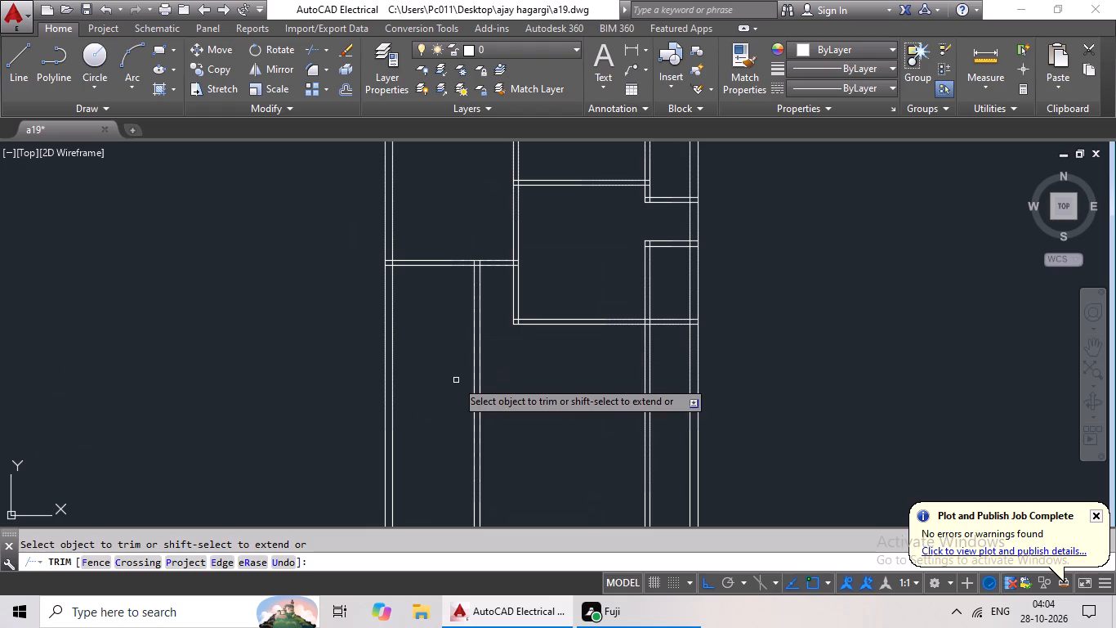
pyautogui.press('Escape')
pyautogui.press('Escape')
pyautogui.press('Escape')
pyautogui.press('Escape')
pyautogui.press('Escape')
# Offset the lower line of the left bay's cross partition 10'5" downward.
pyautogui.press('o')
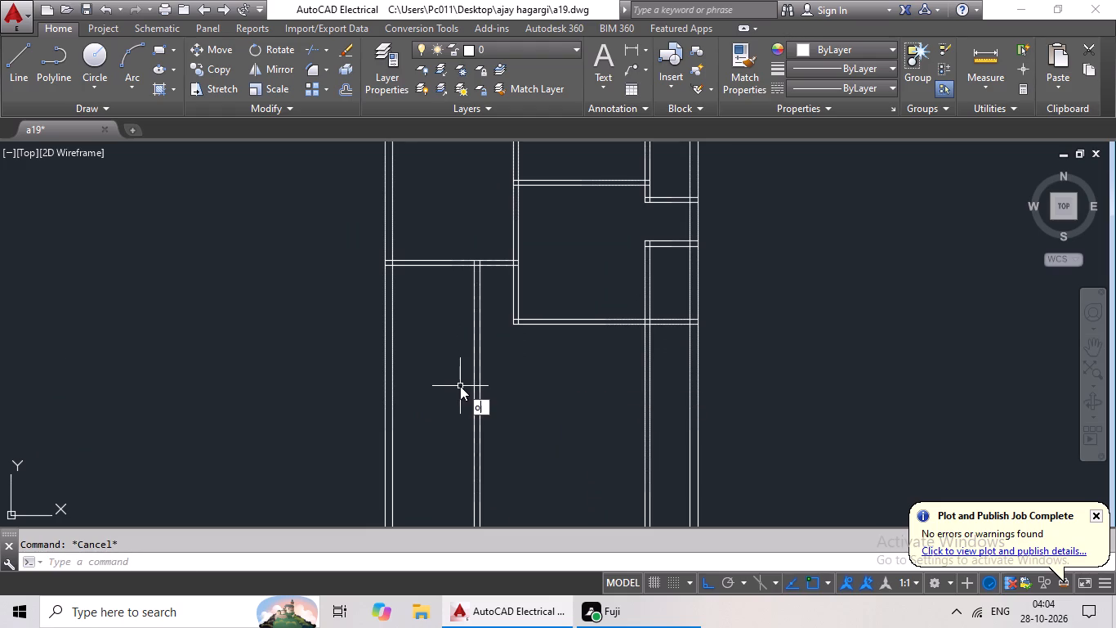
pyautogui.press('Return')
pyautogui.write("10'")
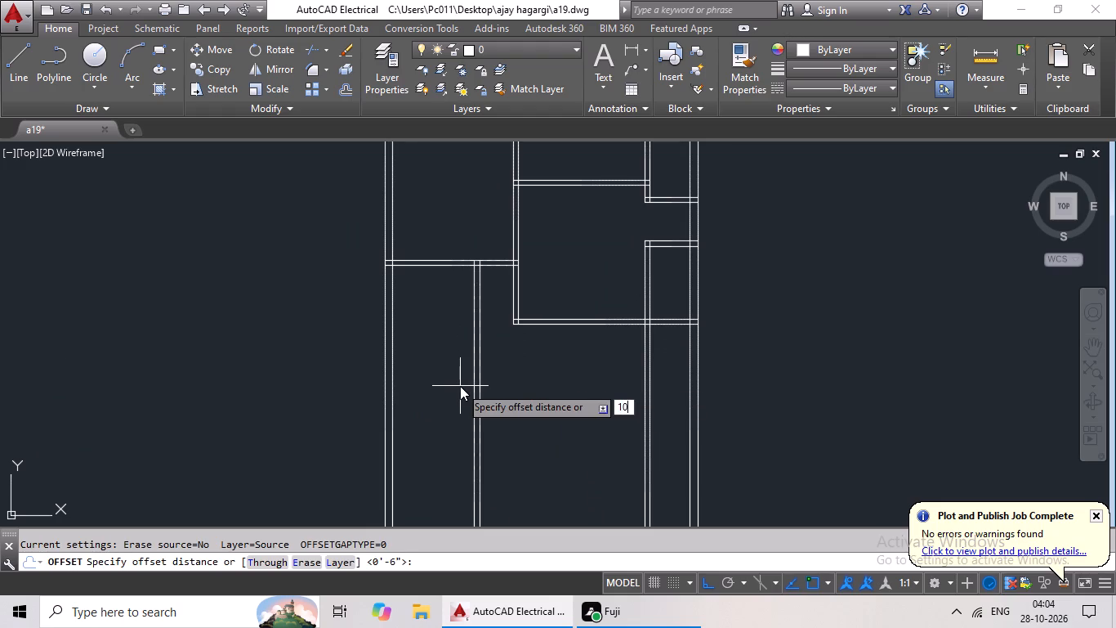
pyautogui.write('5"')
pyautogui.press('Return')
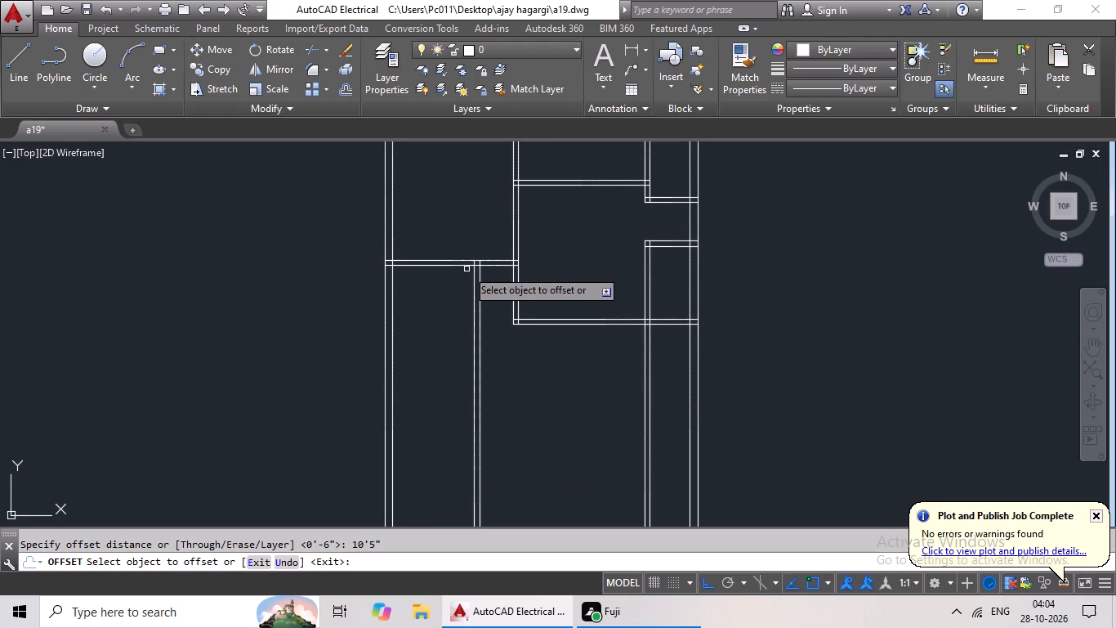
pyautogui.click(460, 266)
pyautogui.click(458, 295)
pyautogui.press('Escape')
pyautogui.press('Escape')
pyautogui.press('Escape')
# Offset the new horizontal line in the left bay 6" downward to form a second cross partition.
pyautogui.press('o')
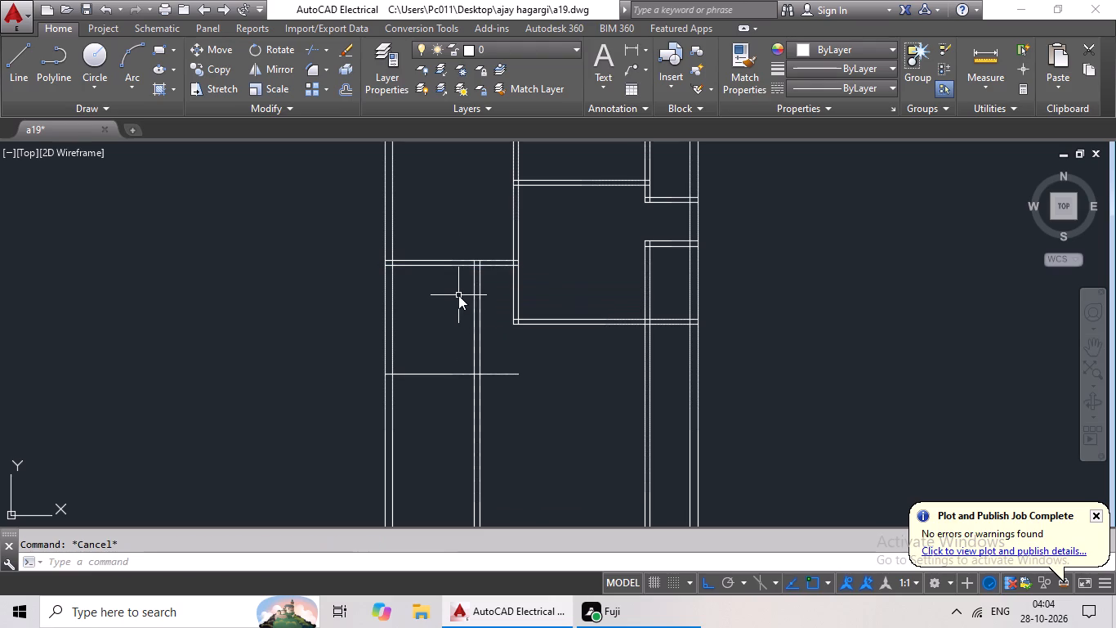
pyautogui.press('Return')
pyautogui.write('6"')
pyautogui.press('Return')
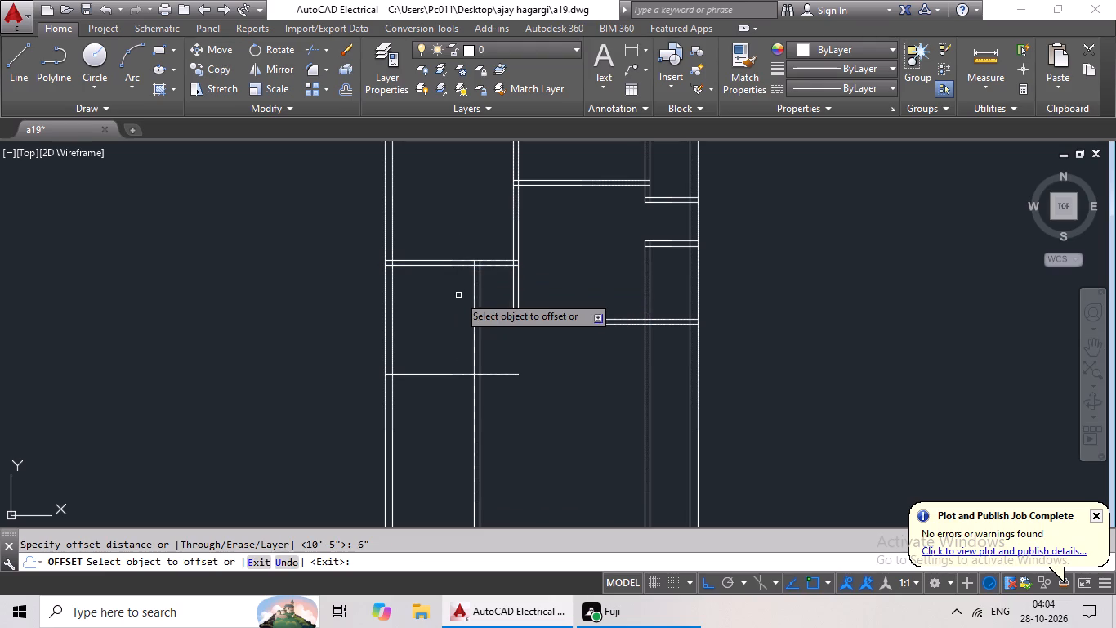
pyautogui.click(455, 375)
pyautogui.click(455, 424)
pyautogui.press('Escape')
pyautogui.press('Escape')
pyautogui.press('Escape')
# Trim both lines of the new left-bay cross partition where they run past the vertical partition's right line.
pyautogui.write('tr')
pyautogui.press('space')
pyautogui.press('space')
pyautogui.scroll(2, 518, 361)
pyautogui.moveTo(509, 369); pyautogui.dragTo(460, 451)
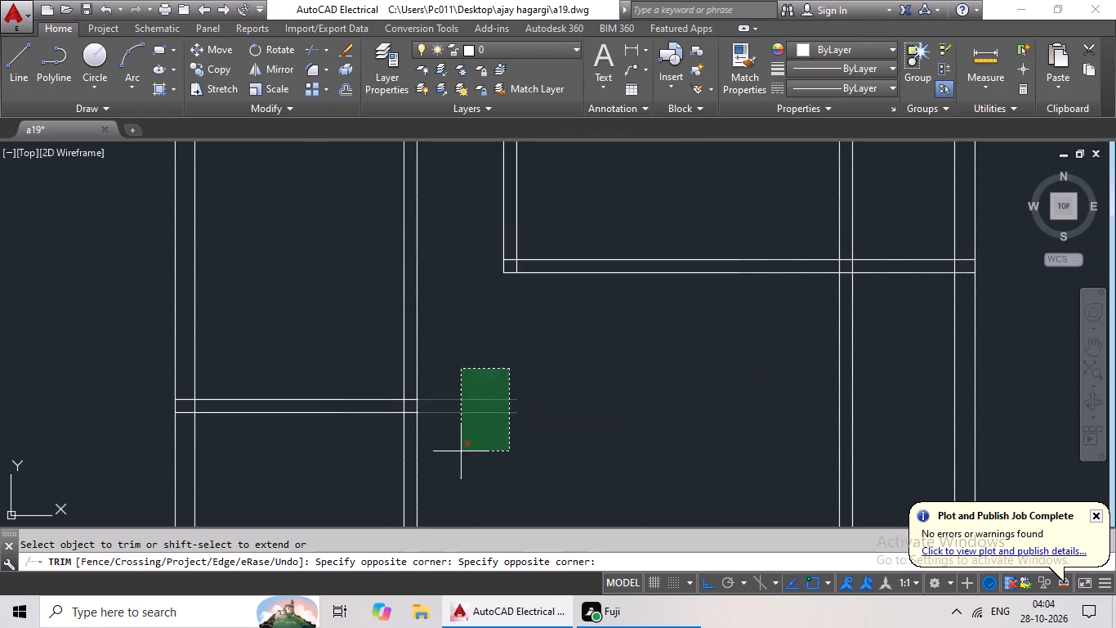
pyautogui.moveTo(460, 451); pyautogui.dragTo(460, 452)
pyautogui.click(460, 452)
pyautogui.scroll(-2, 511, 418)
pyautogui.moveTo(520, 417); pyautogui.dragTo(550, 362, button='middle')
pyautogui.press('Escape')
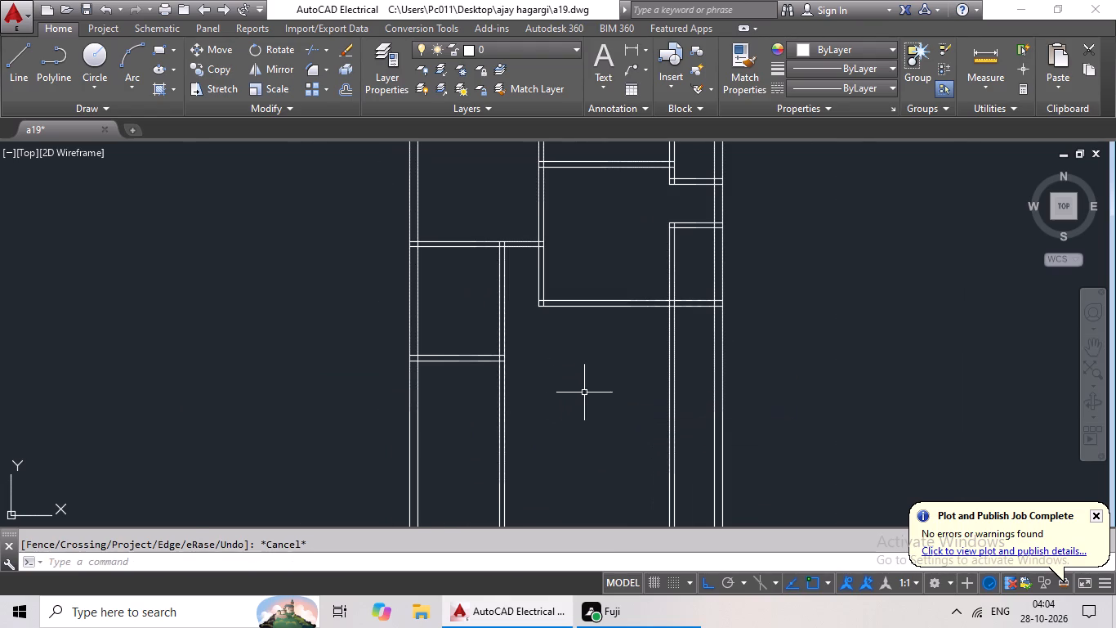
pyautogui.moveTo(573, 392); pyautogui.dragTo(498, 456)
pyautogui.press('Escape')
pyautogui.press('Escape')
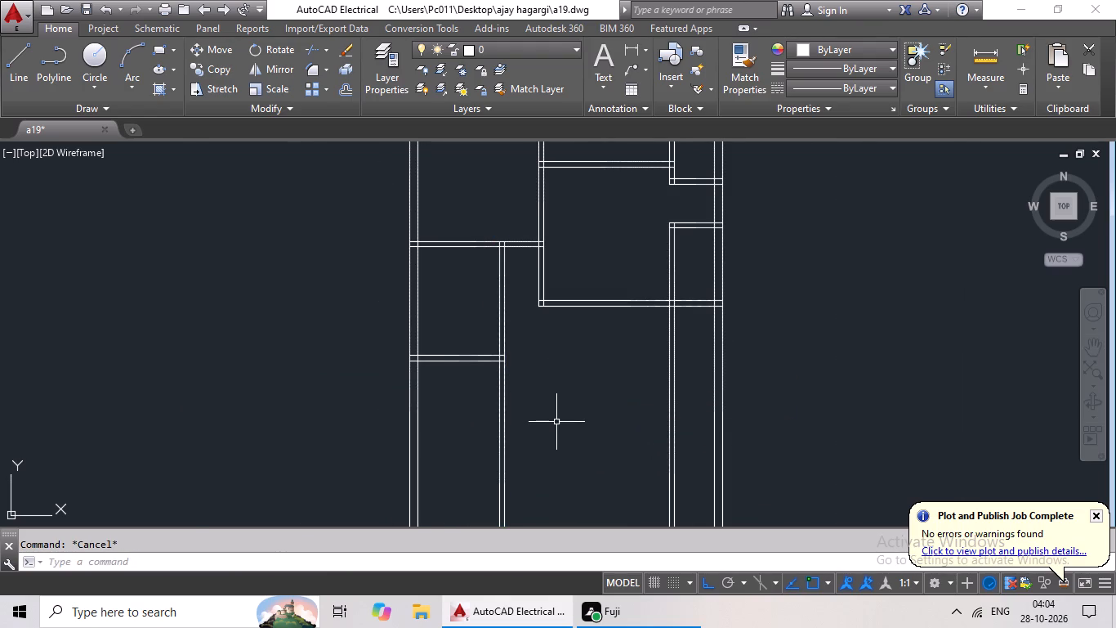
# Trim both lines of the left bay's vertical partition below the new cross partition to close the small room.
pyautogui.press('t')
pyautogui.press('r')
pyautogui.press('space')
pyautogui.press('space')
pyautogui.moveTo(560, 413); pyautogui.dragTo(484, 467)
pyautogui.click(488, 468)
pyautogui.scroll(-2, 561, 410)
pyautogui.moveTo(560, 412); pyautogui.dragTo(565, 314, button='middle')
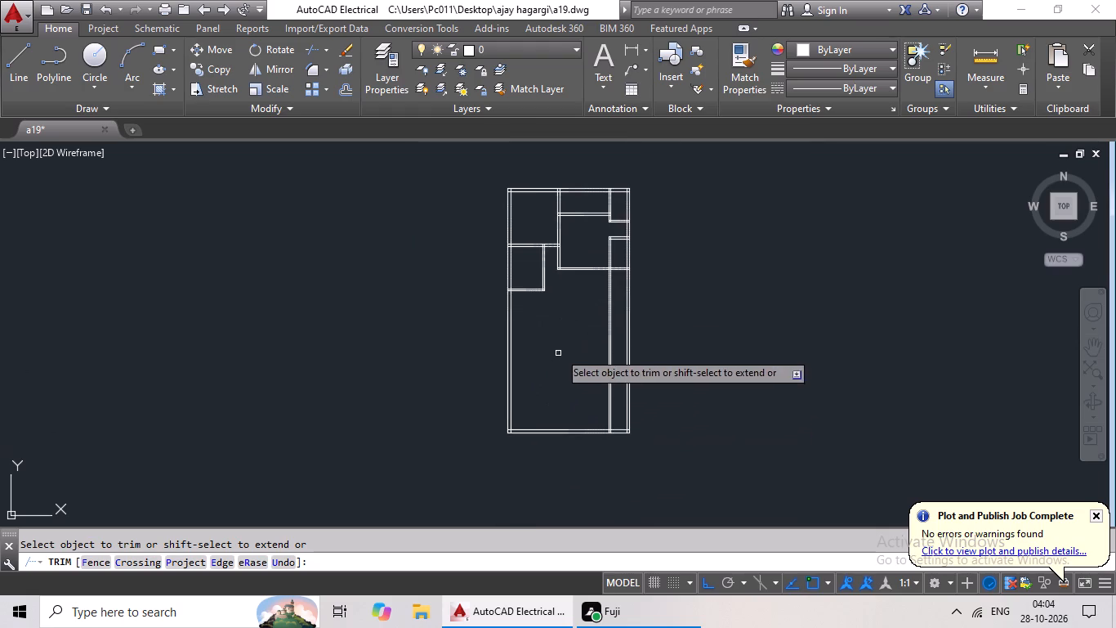
pyautogui.press('Escape')
pyautogui.press('Escape')
pyautogui.press('Escape')
pyautogui.moveTo(574, 332); pyautogui.dragTo(491, 346, button='middle')
pyautogui.press('Escape')
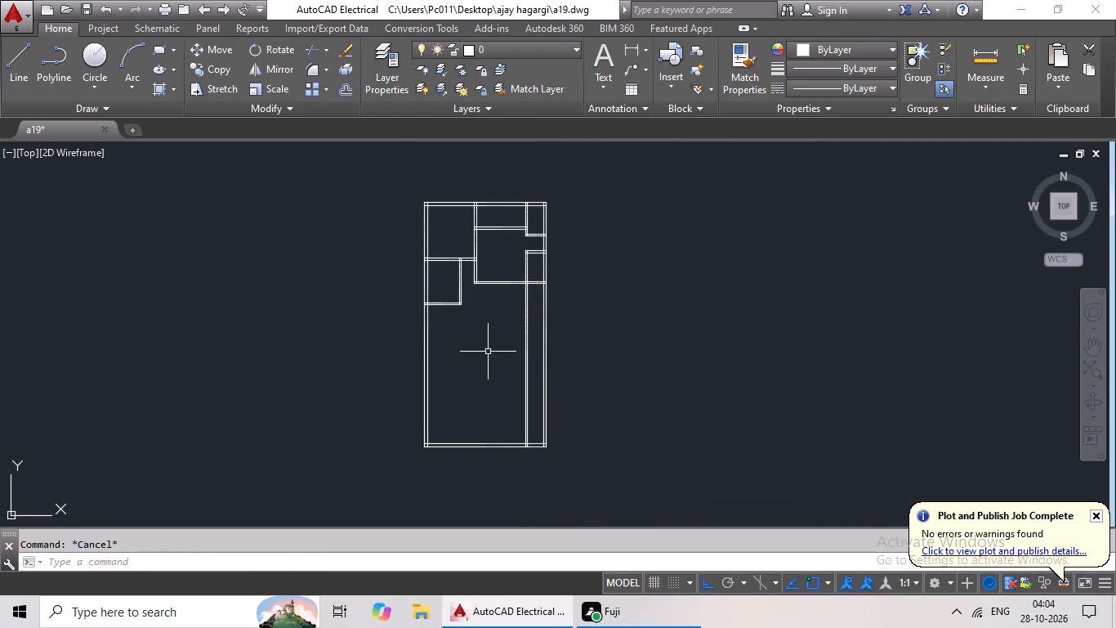
pyautogui.press('Escape')
pyautogui.press('Escape')
pyautogui.press('Escape')
pyautogui.press('Escape')
# Offset the left line of the long vertical partition near the right outer wall 6'10" to the left.
pyautogui.press('o')
pyautogui.press('Return')
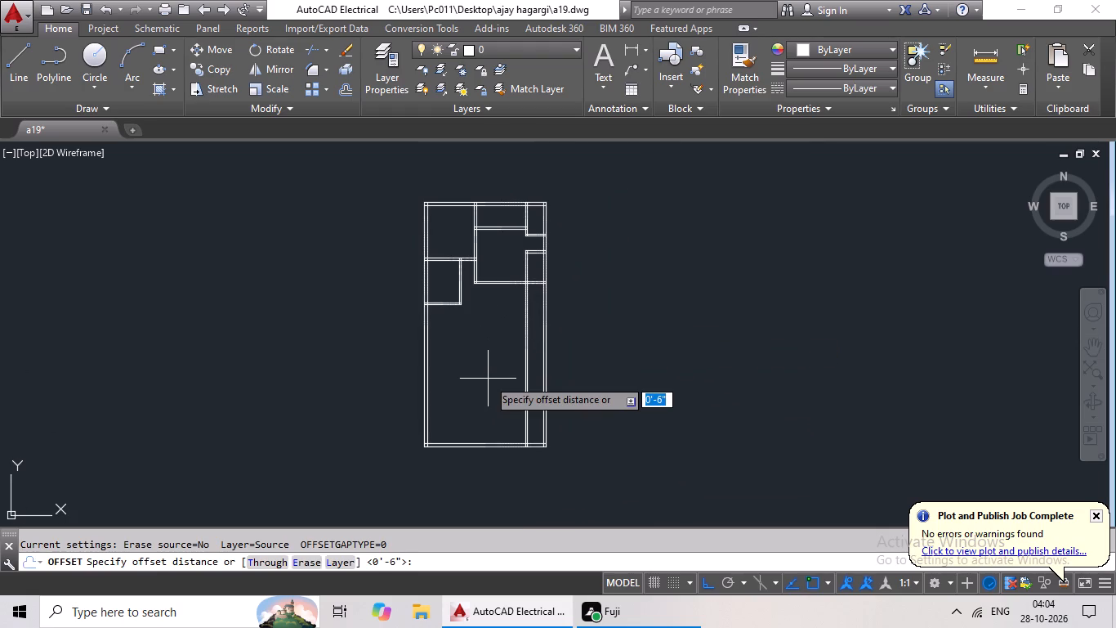
pyautogui.write('6\'10"')
pyautogui.press('Return')
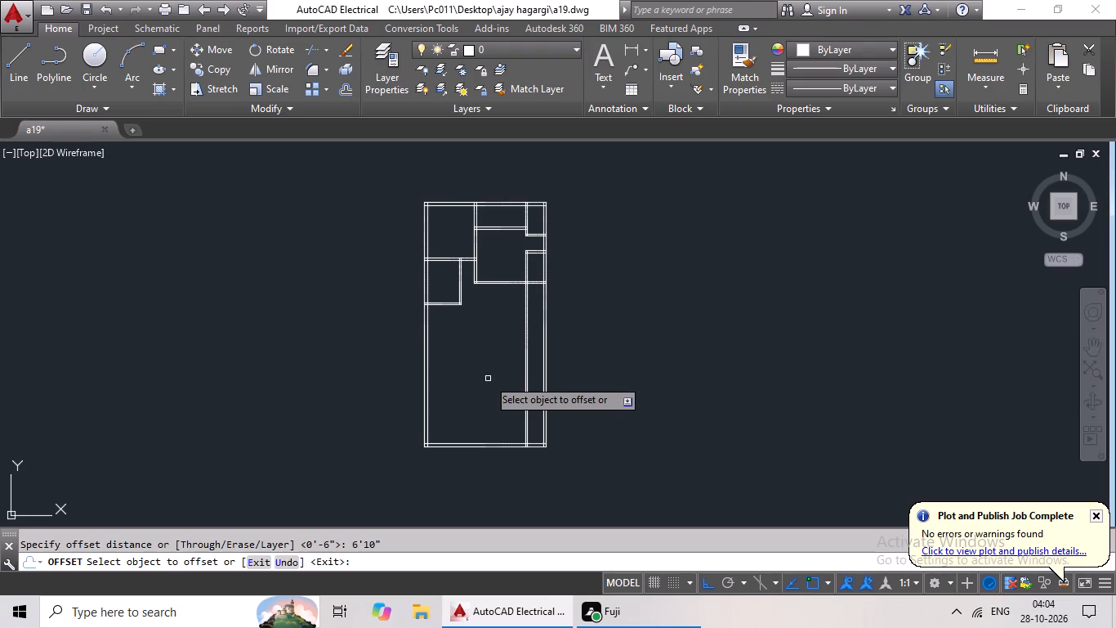
pyautogui.scroll(3, 536, 305)
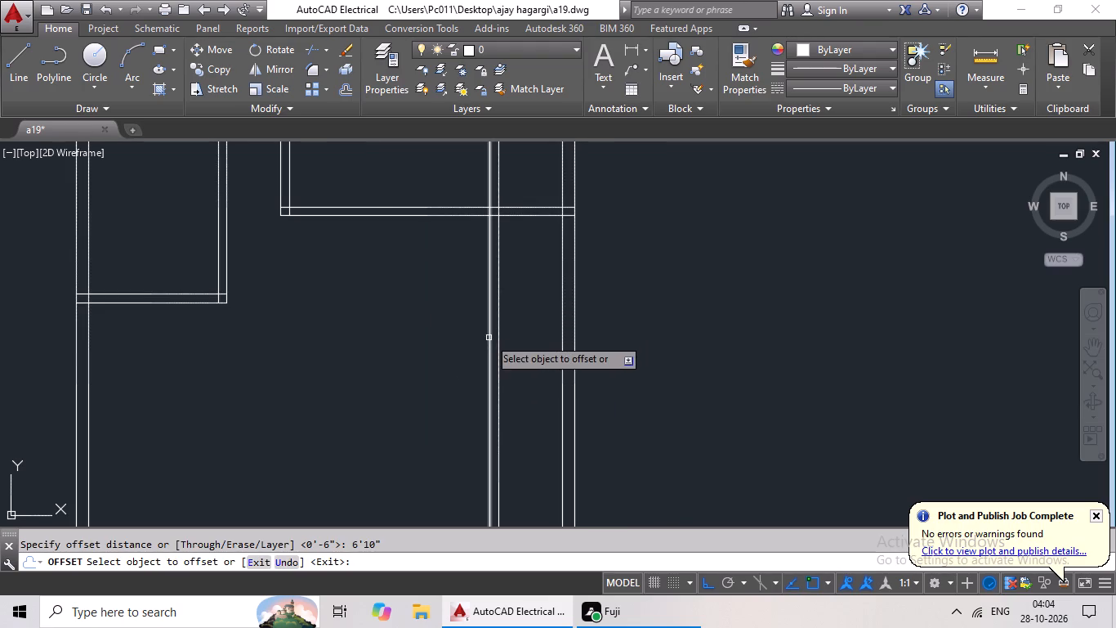
pyautogui.moveTo(489, 338); pyautogui.dragTo(477, 343)
pyautogui.click(426, 349)
pyautogui.press('Escape')
pyautogui.press('Escape')
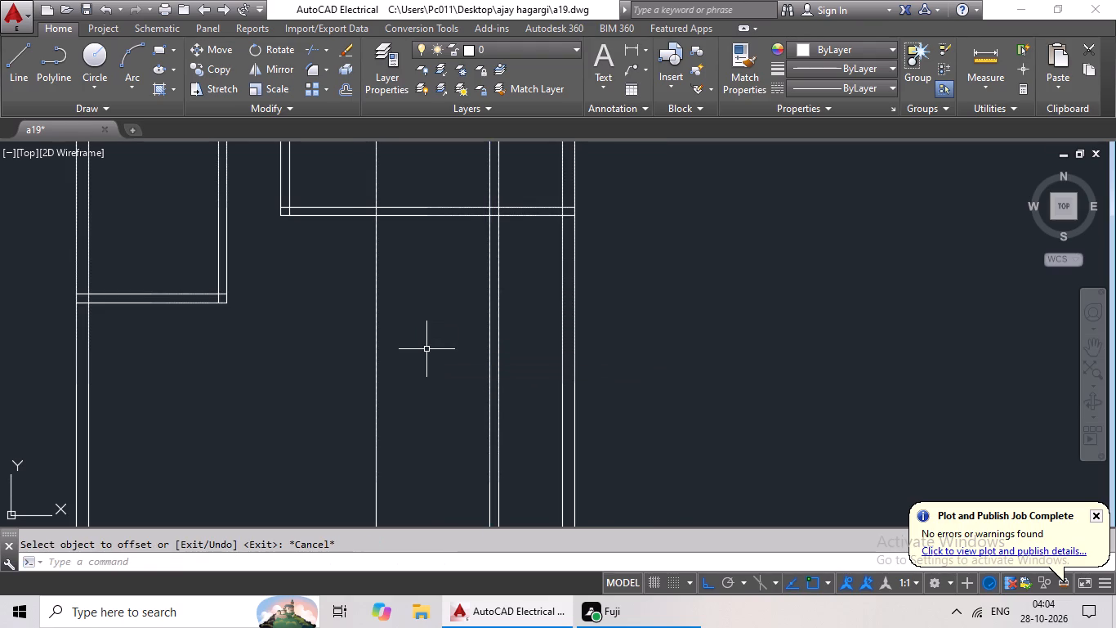
# Offset the new vertical line 6" to the left to form a vertical partition.
pyautogui.press('o')
pyautogui.press('Return')
pyautogui.write('6"')
pyautogui.press('Return')
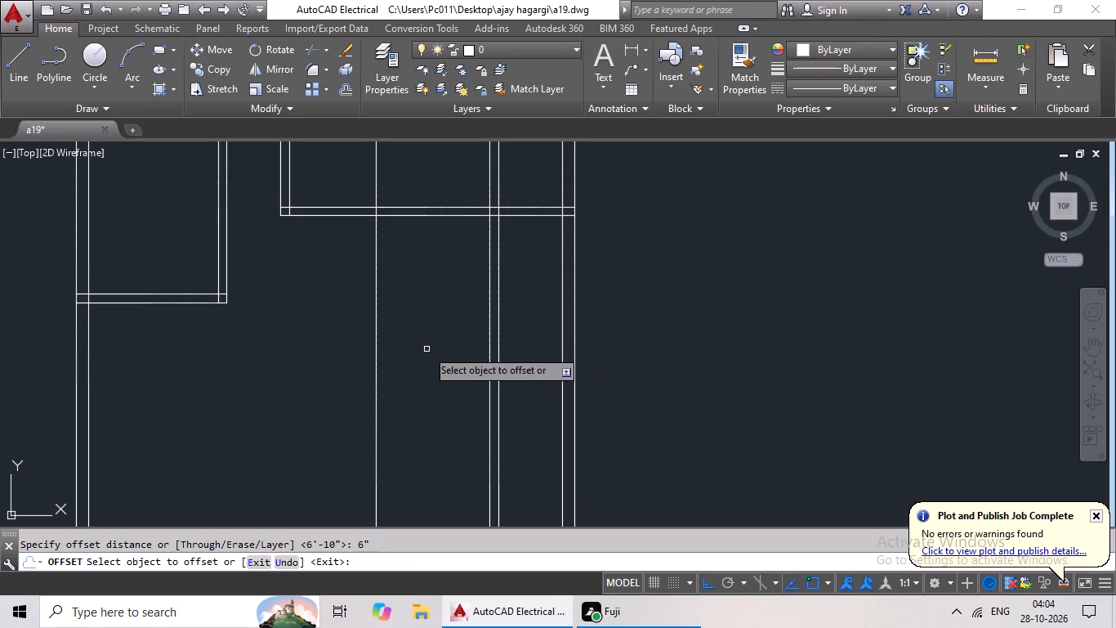
pyautogui.moveTo(376, 362); pyautogui.dragTo(364, 369)
pyautogui.click(320, 375)
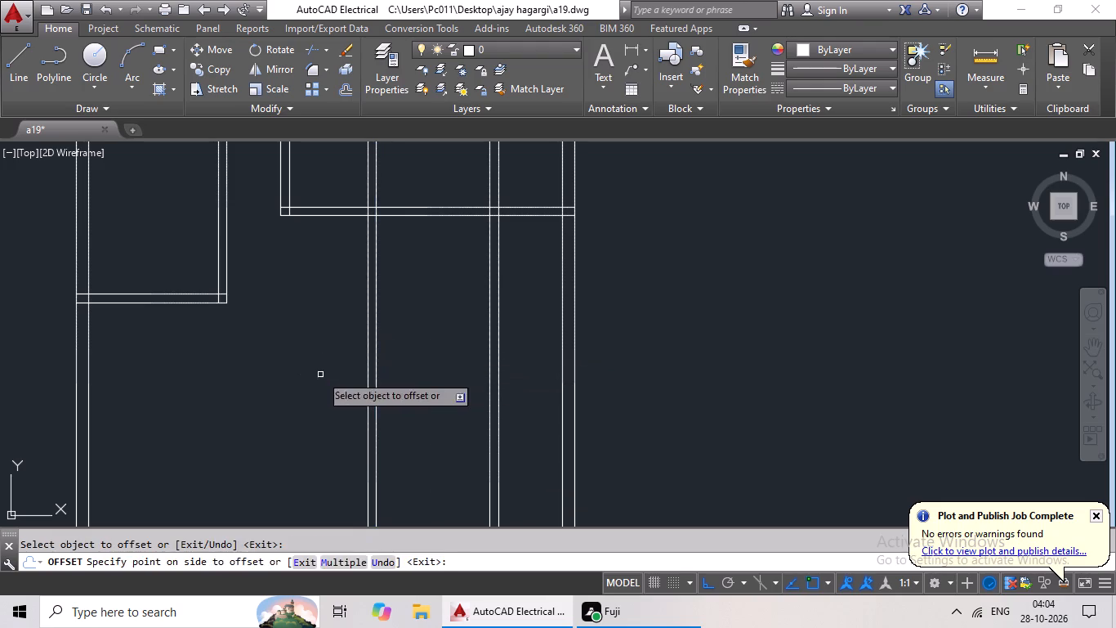
pyautogui.press('Escape')
pyautogui.press('Escape')
# Trim both lines of the new vertical partition above the middle room's bottom partition.
pyautogui.write('tr')
pyautogui.press('space')
pyautogui.press('space')
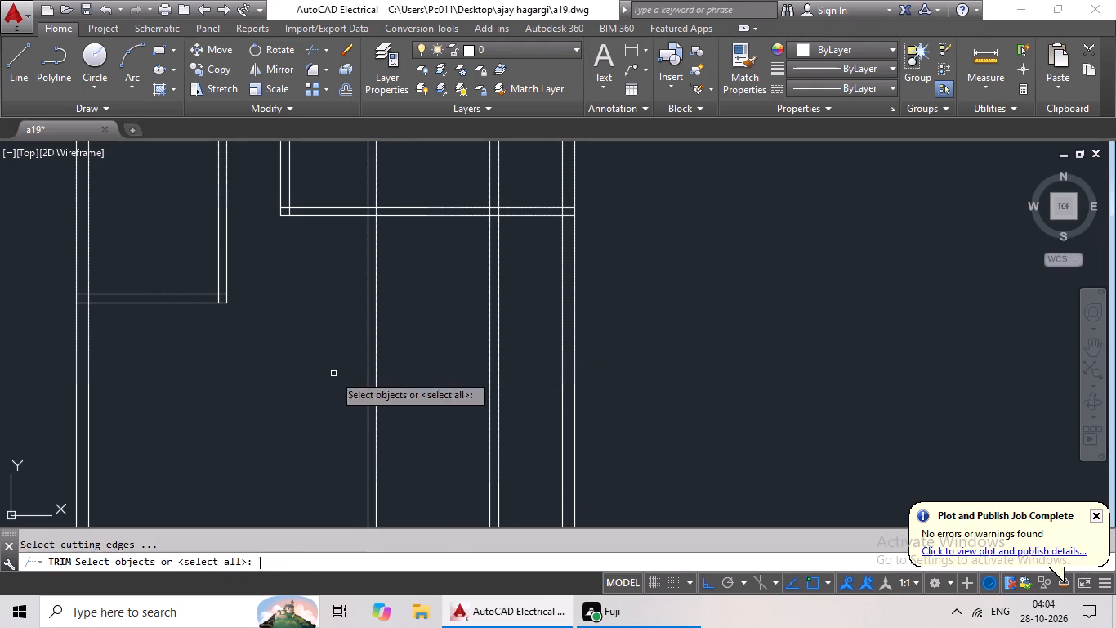
pyautogui.moveTo(413, 175); pyautogui.dragTo(387, 308, button='middle')
pyautogui.scroll(1, 389, 303)
pyautogui.moveTo(409, 289); pyautogui.dragTo(289, 326)
pyautogui.click(289, 326)
pyautogui.scroll(-1, 362, 351)
pyautogui.moveTo(373, 401); pyautogui.dragTo(401, 269, button='middle')
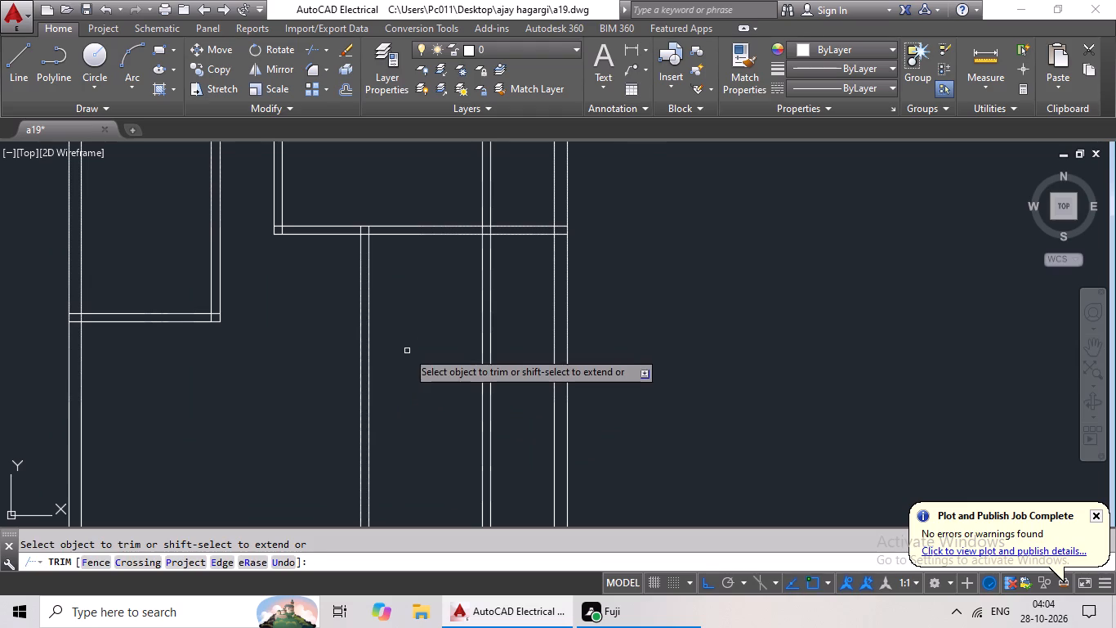
pyautogui.press('Escape')
pyautogui.press('Escape')
pyautogui.press('Escape')
# Offset the lower line of the middle room's bottom partition 4' downward.
pyautogui.press('o')
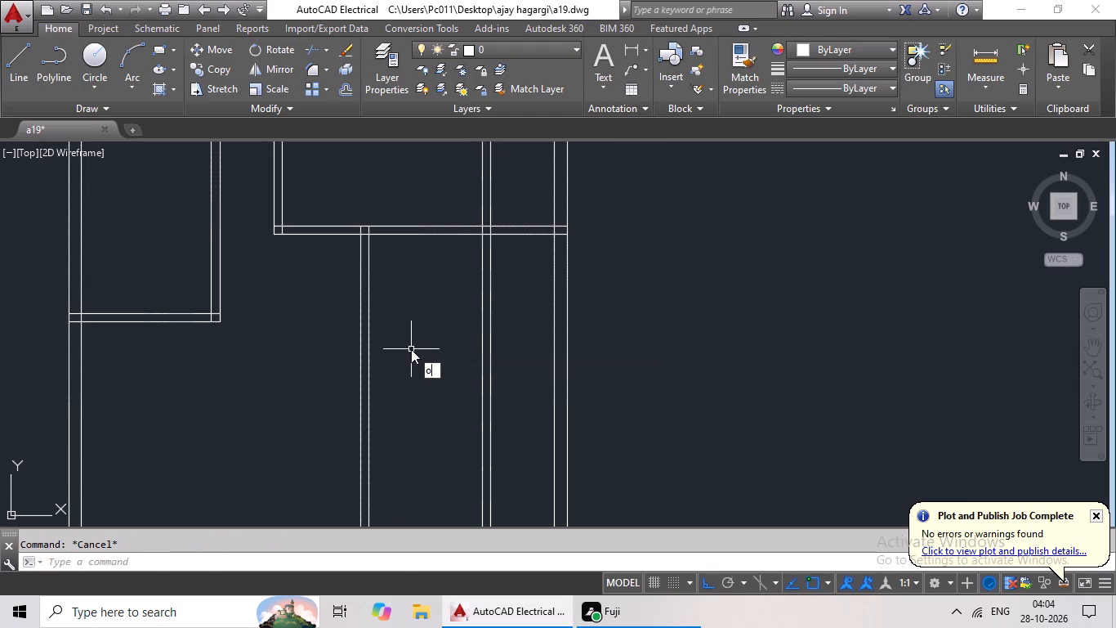
pyautogui.press('Return')
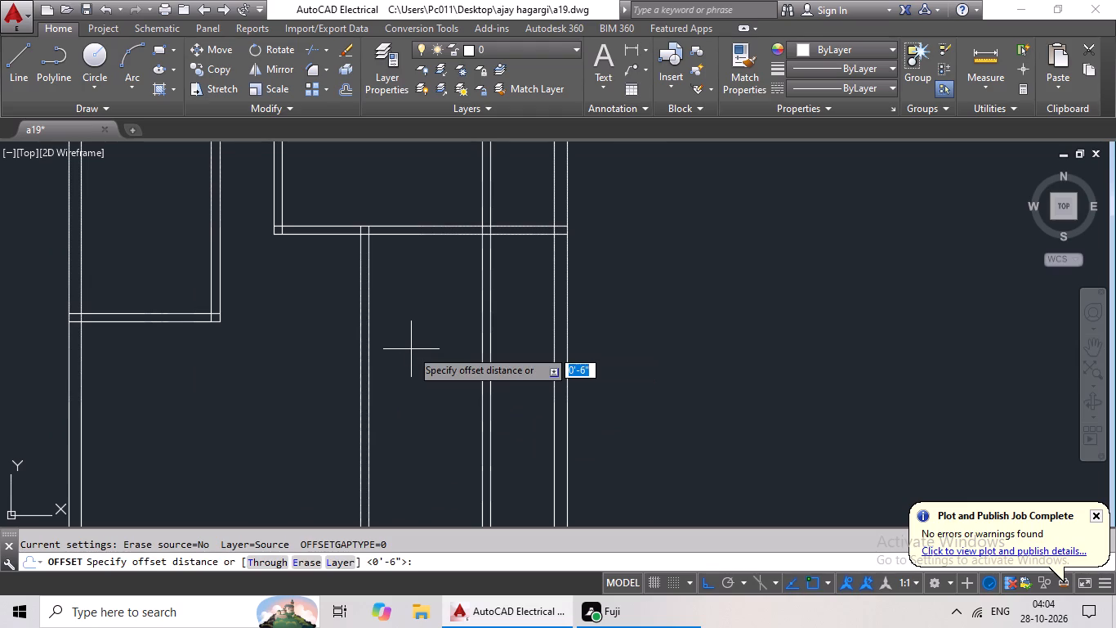
pyautogui.write("4'")
pyautogui.press('Return')
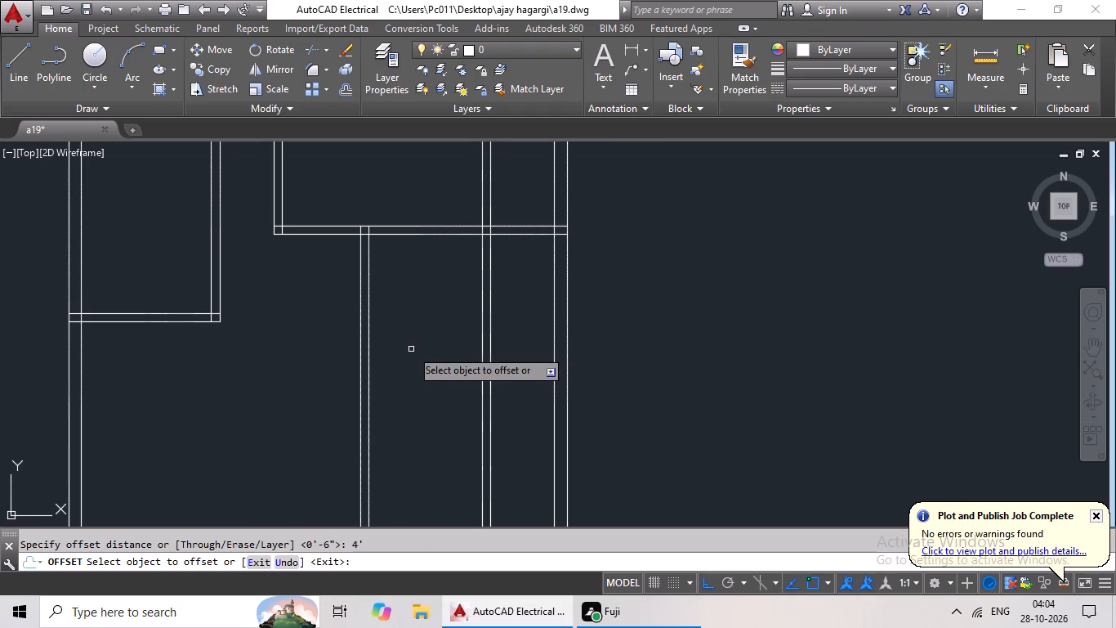
pyautogui.click(411, 234)
pyautogui.click(418, 276)
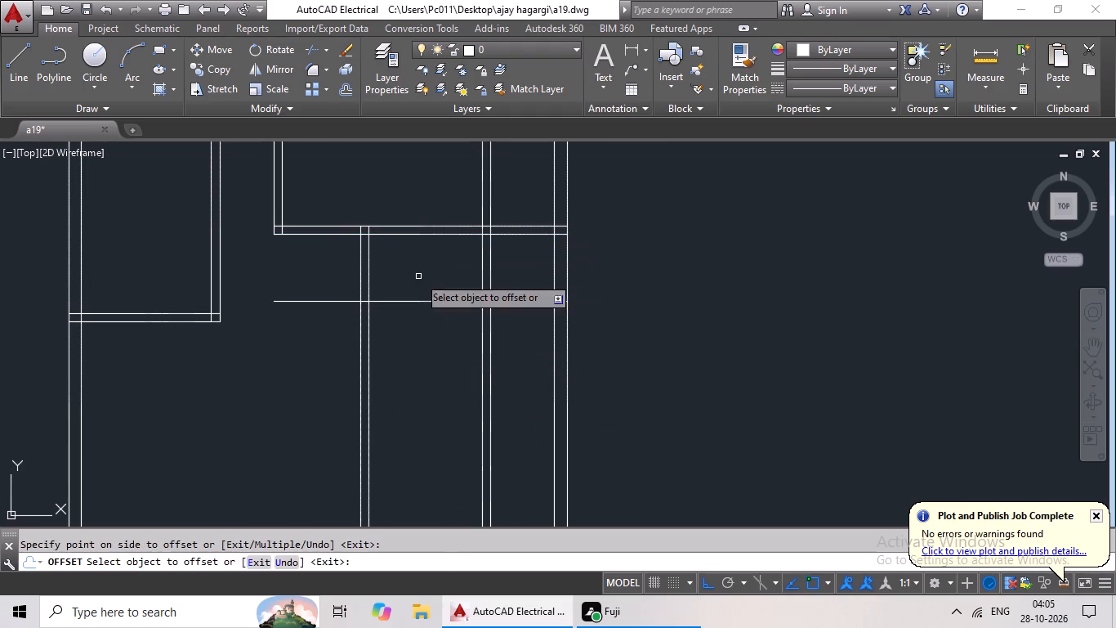
pyautogui.press('Escape')
pyautogui.press('Escape')
pyautogui.press('Escape')
# Offset the new horizontal line 6" downward to form a cross partition.
pyautogui.press('o')
pyautogui.press('Return')
pyautogui.write('6"')
pyautogui.press('Return')
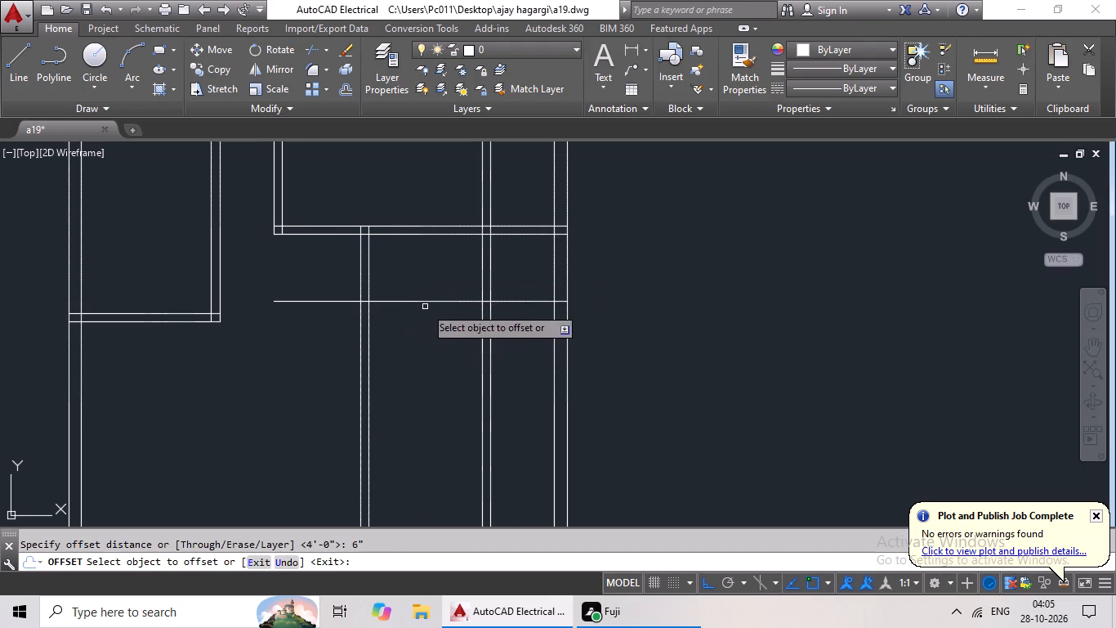
pyautogui.moveTo(428, 302); pyautogui.dragTo(428, 325)
pyautogui.click(429, 358)
pyautogui.press('Escape')
pyautogui.press('Escape')
pyautogui.press('Escape')
pyautogui.press('Escape')
pyautogui.press('Escape')
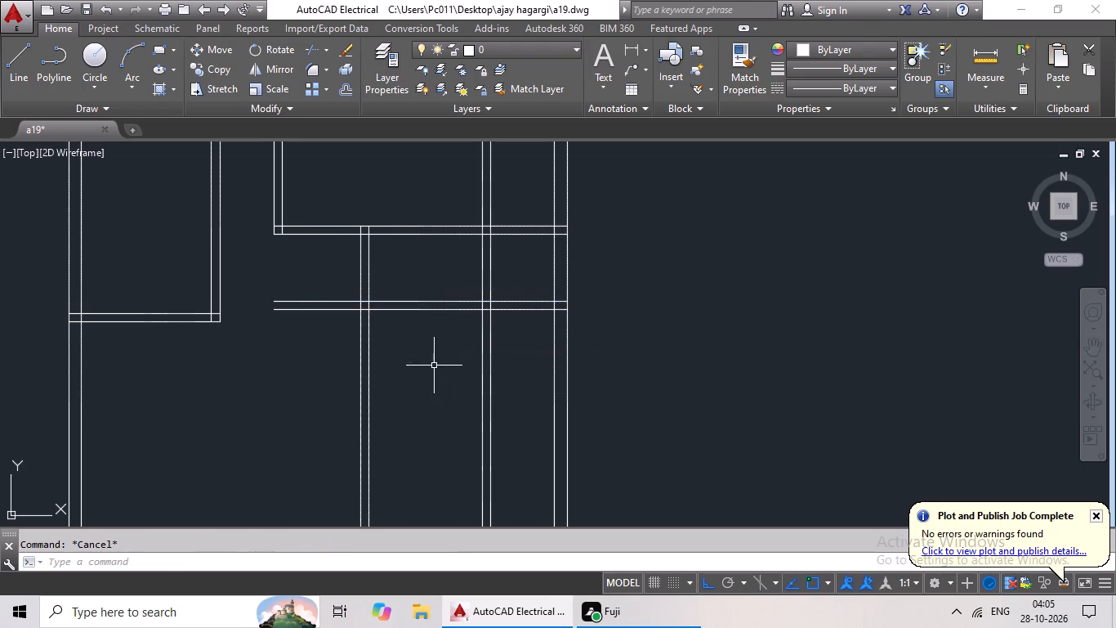
# Trim the new cross partition's lines outside the two vertical partitions, on both the right and left sides.
pyautogui.press('t')
pyautogui.write('r')
pyautogui.press('space')
pyautogui.press('space')
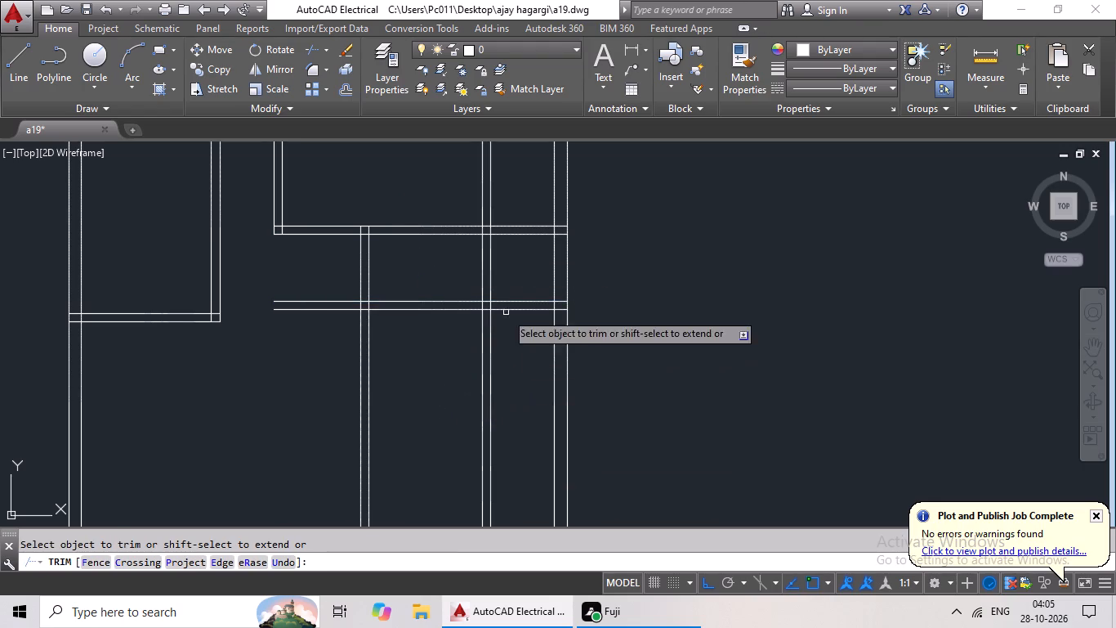
pyautogui.scroll(2, 515, 281)
pyautogui.moveTo(536, 284); pyautogui.dragTo(504, 391)
pyautogui.click(504, 391)
pyautogui.scroll(-2, 507, 391)
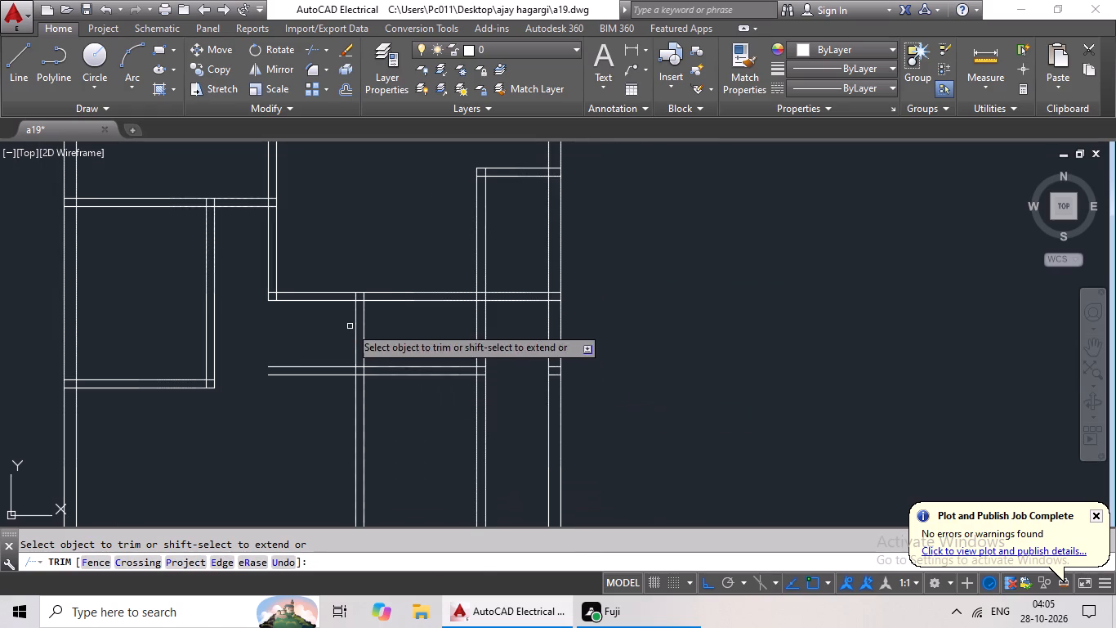
pyautogui.moveTo(292, 343); pyautogui.dragTo(282, 424)
pyautogui.click(282, 424)
pyautogui.press('Escape')
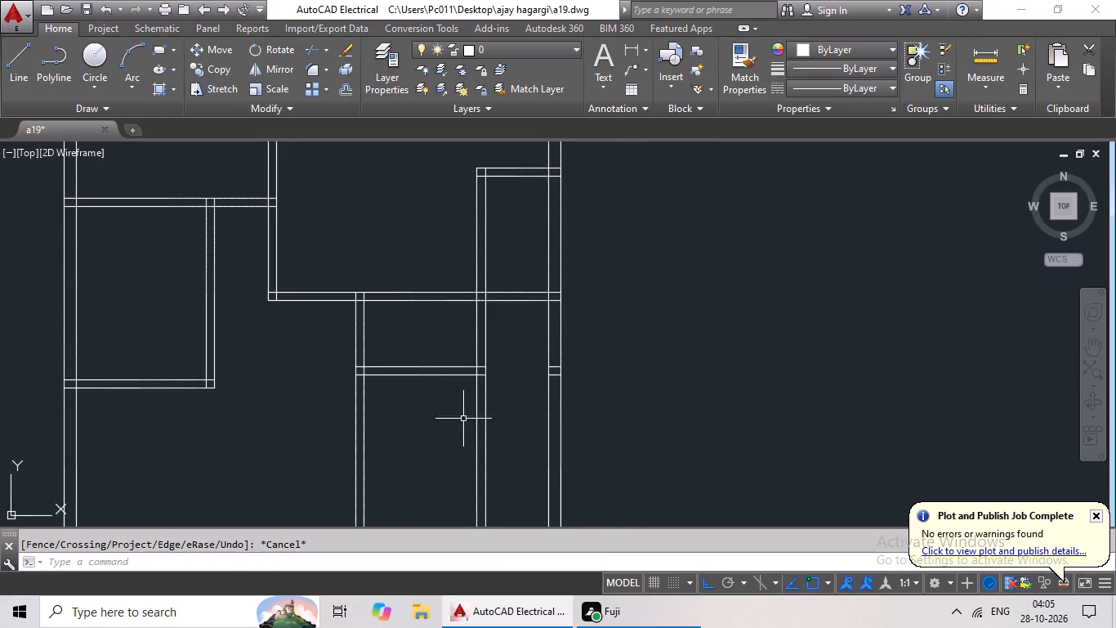
# Delete the two leftover horizontal segments inside the right outer wall.
pyautogui.scroll(3, 556, 383)
pyautogui.moveTo(570, 300); pyautogui.dragTo(552, 388)
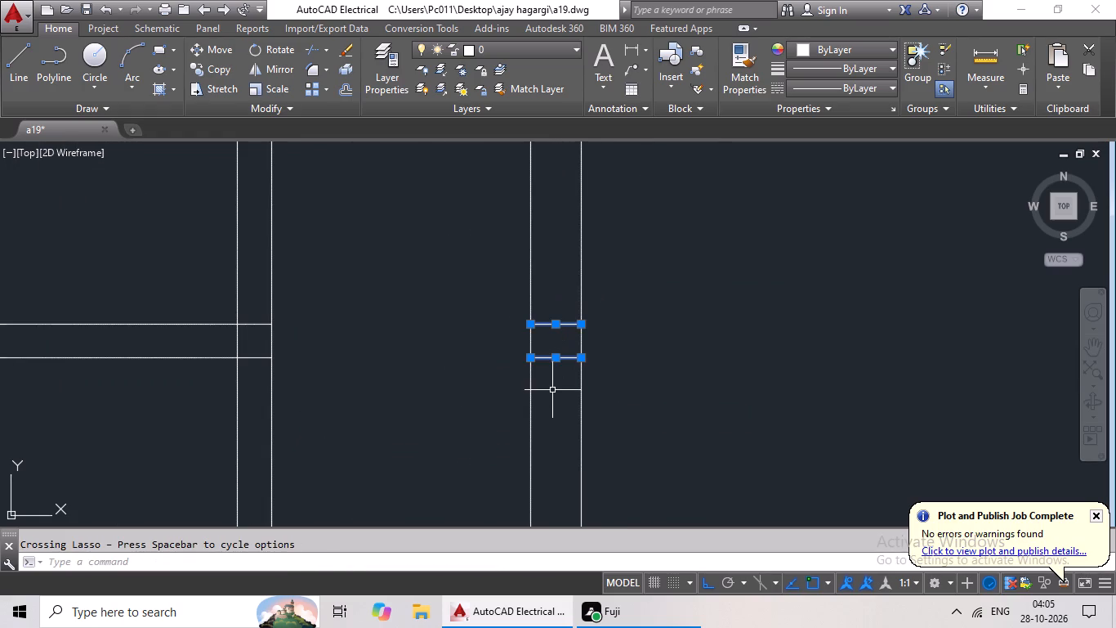
pyautogui.press('Delete')
pyautogui.scroll(-2, 556, 400)
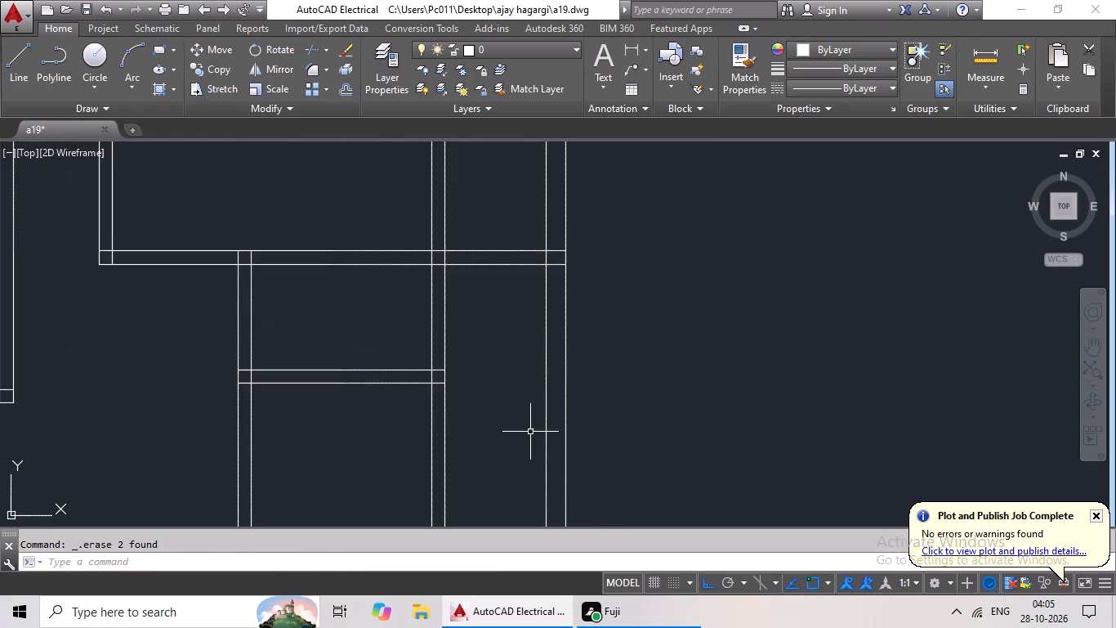
pyautogui.moveTo(520, 424); pyautogui.dragTo(529, 375, button='middle')
pyautogui.press('Escape')
pyautogui.press('Escape')
pyautogui.press('Escape')
pyautogui.press('Escape')
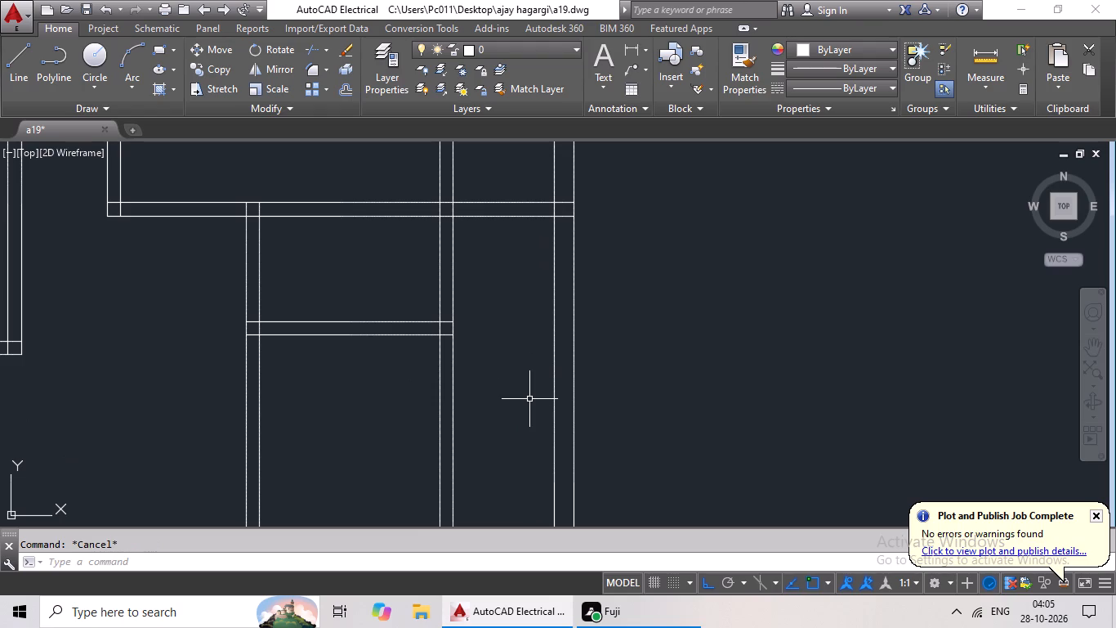
pyautogui.press('Escape')
pyautogui.press('Escape')
pyautogui.press('Escape')
# Trim both lines of the short room's left vertical partition below its new cross partition.
pyautogui.scroll(-2, 520, 391)
pyautogui.moveTo(483, 409); pyautogui.dragTo(507, 294, button='middle')
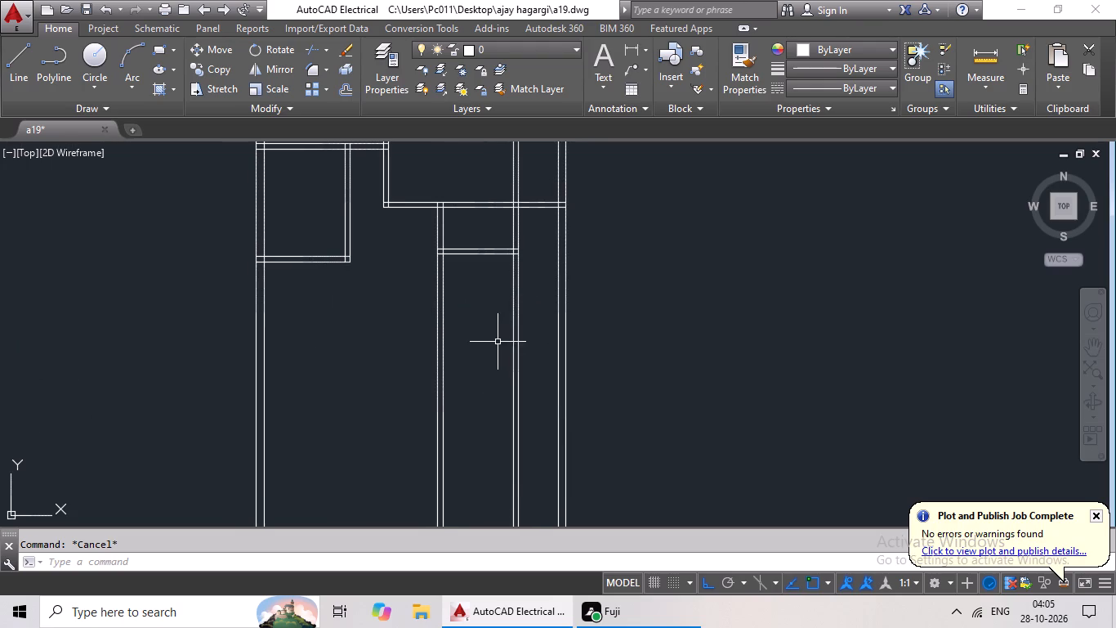
pyautogui.middleClick(486, 357)
pyautogui.press('Escape')
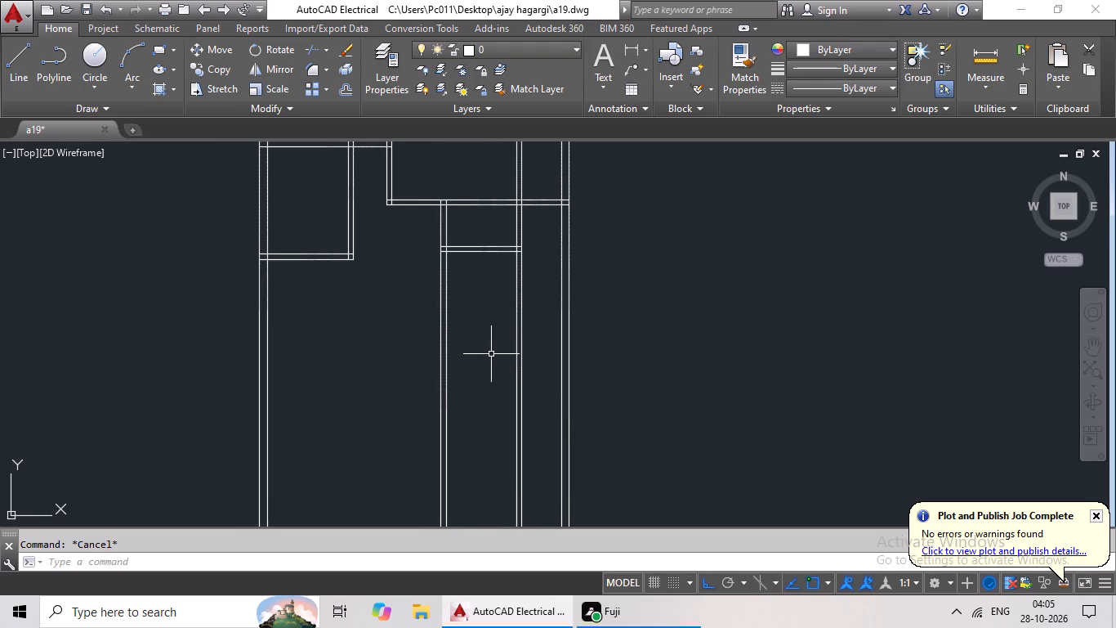
pyautogui.write('tr')
pyautogui.press('space')
pyautogui.press('space')
pyautogui.moveTo(481, 354); pyautogui.dragTo(431, 381)
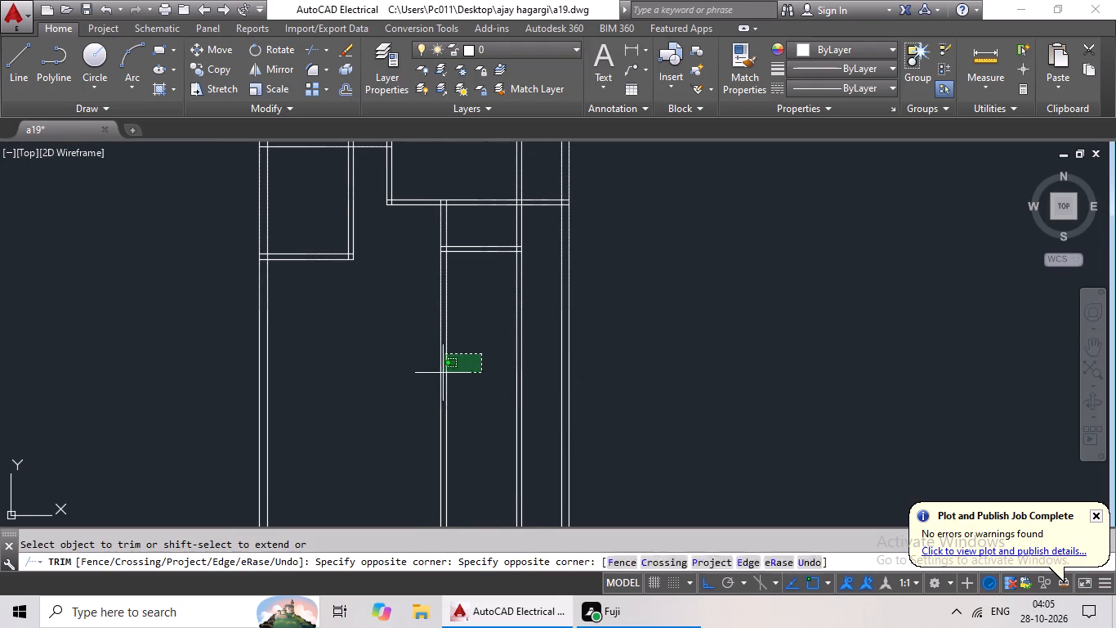
pyautogui.moveTo(431, 381); pyautogui.dragTo(410, 397)
pyautogui.click(410, 397)
pyautogui.moveTo(439, 375); pyautogui.dragTo(535, 356, button='middle')
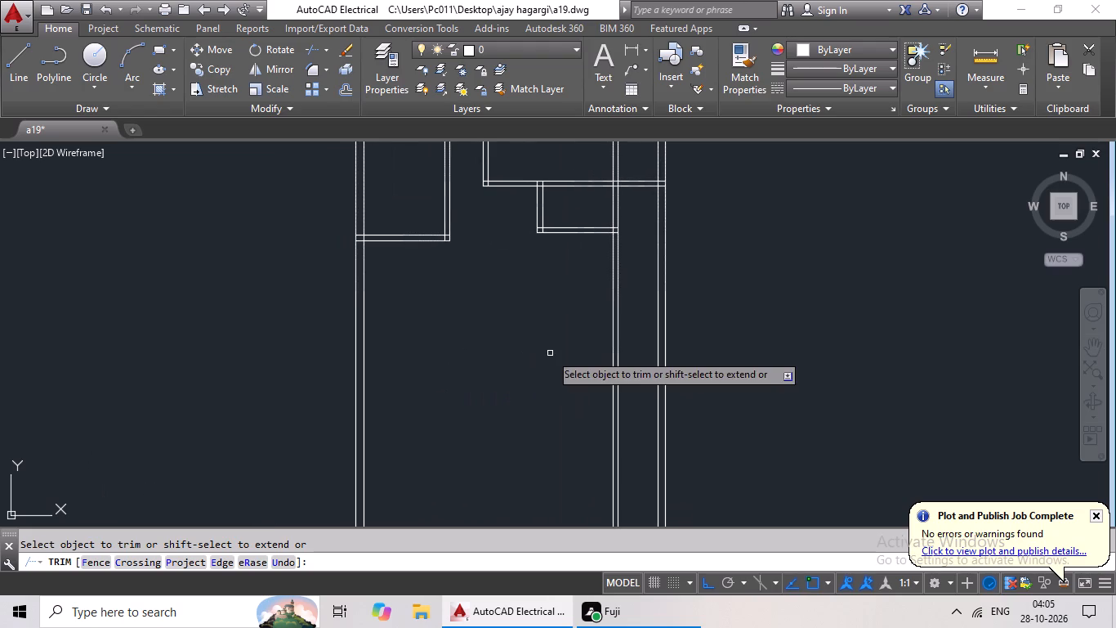
pyautogui.press('Escape')
pyautogui.scroll(-1, 545, 364)
pyautogui.moveTo(541, 366); pyautogui.dragTo(487, 375, button='middle')
pyautogui.moveTo(487, 376); pyautogui.dragTo(496, 359, button='middle')
pyautogui.press('Escape')
pyautogui.press('Escape')
pyautogui.press('Escape')
pyautogui.press('Escape')
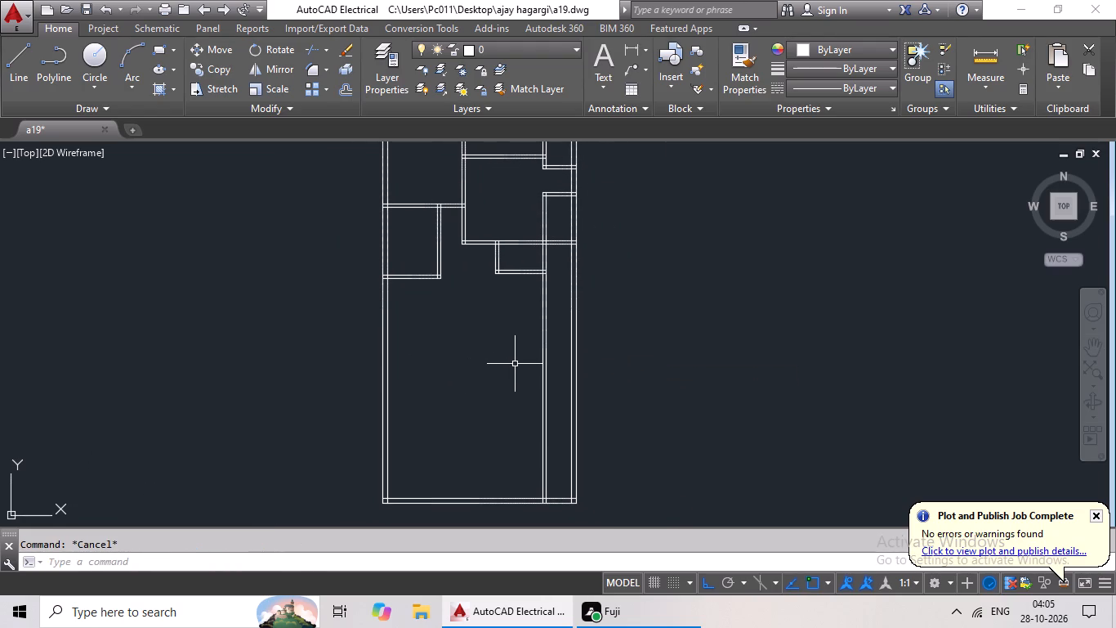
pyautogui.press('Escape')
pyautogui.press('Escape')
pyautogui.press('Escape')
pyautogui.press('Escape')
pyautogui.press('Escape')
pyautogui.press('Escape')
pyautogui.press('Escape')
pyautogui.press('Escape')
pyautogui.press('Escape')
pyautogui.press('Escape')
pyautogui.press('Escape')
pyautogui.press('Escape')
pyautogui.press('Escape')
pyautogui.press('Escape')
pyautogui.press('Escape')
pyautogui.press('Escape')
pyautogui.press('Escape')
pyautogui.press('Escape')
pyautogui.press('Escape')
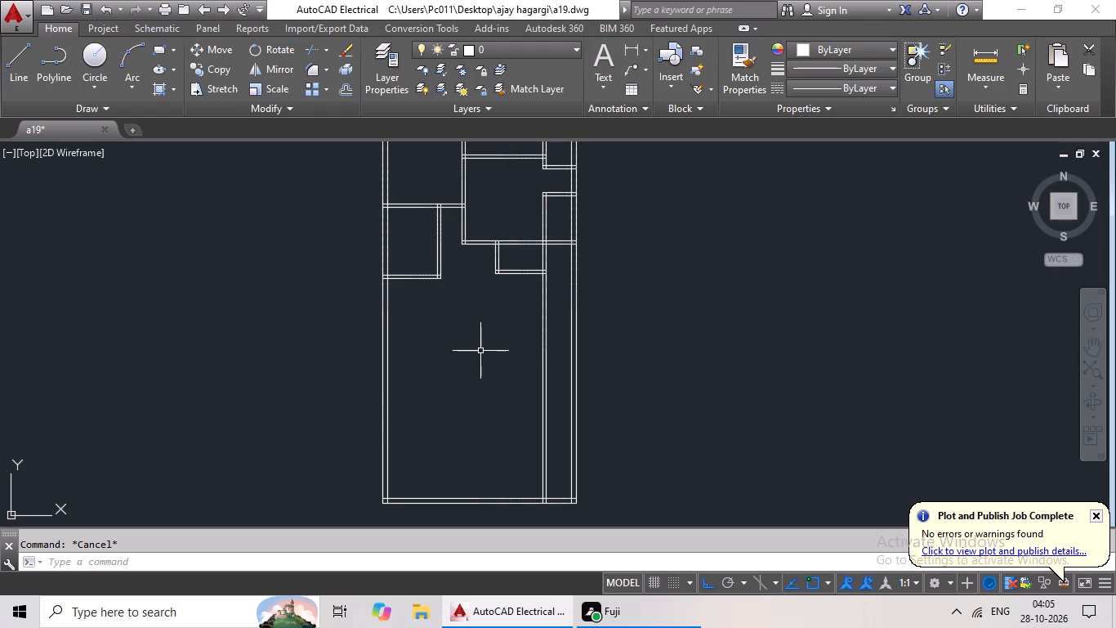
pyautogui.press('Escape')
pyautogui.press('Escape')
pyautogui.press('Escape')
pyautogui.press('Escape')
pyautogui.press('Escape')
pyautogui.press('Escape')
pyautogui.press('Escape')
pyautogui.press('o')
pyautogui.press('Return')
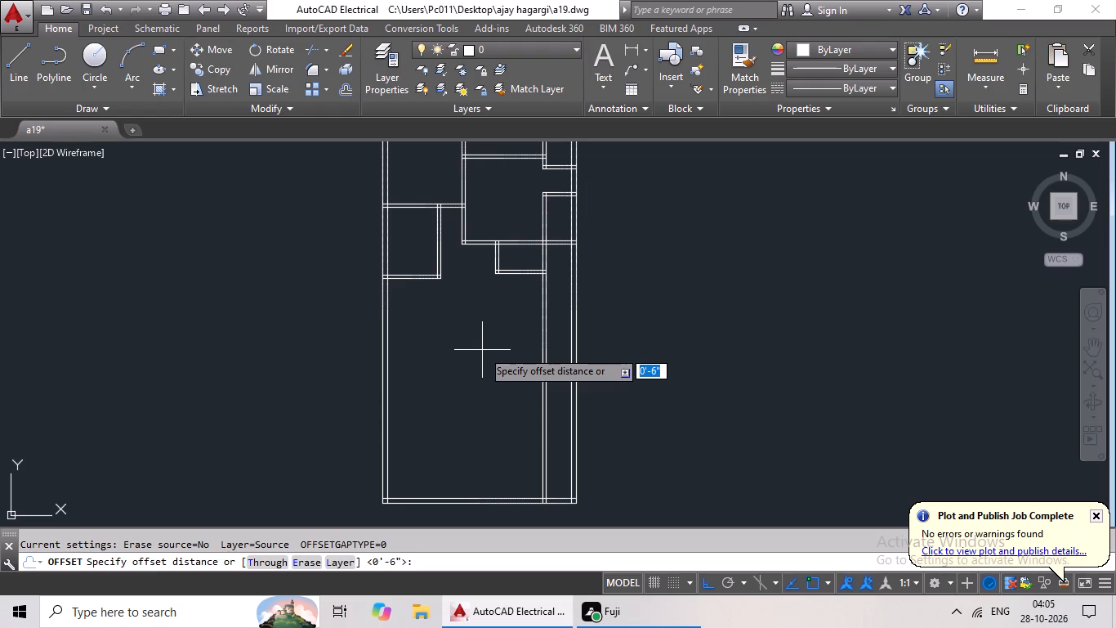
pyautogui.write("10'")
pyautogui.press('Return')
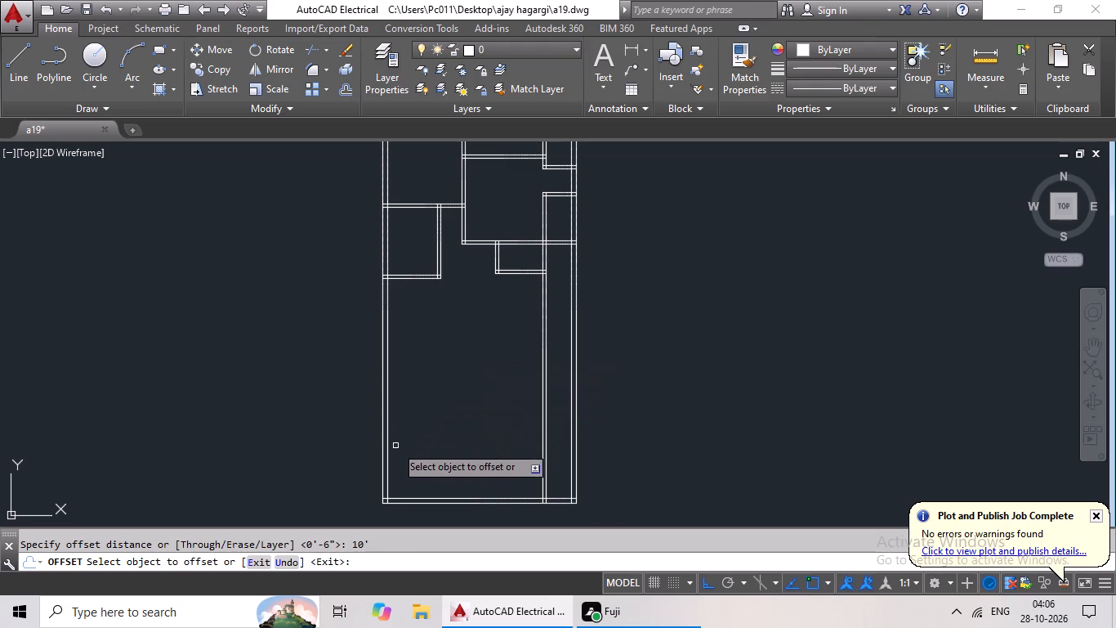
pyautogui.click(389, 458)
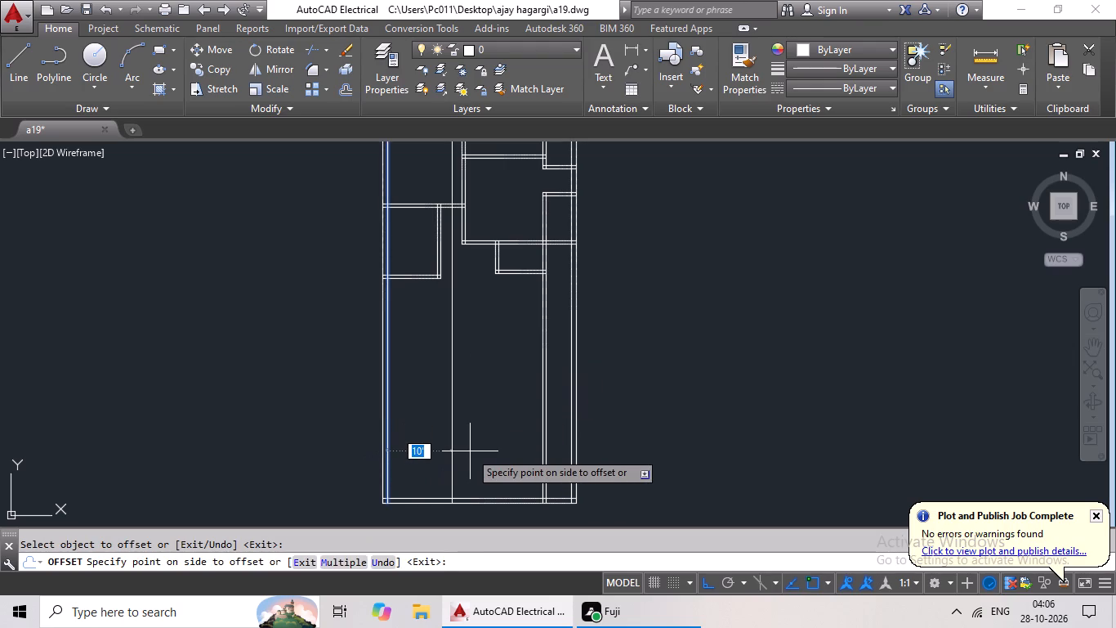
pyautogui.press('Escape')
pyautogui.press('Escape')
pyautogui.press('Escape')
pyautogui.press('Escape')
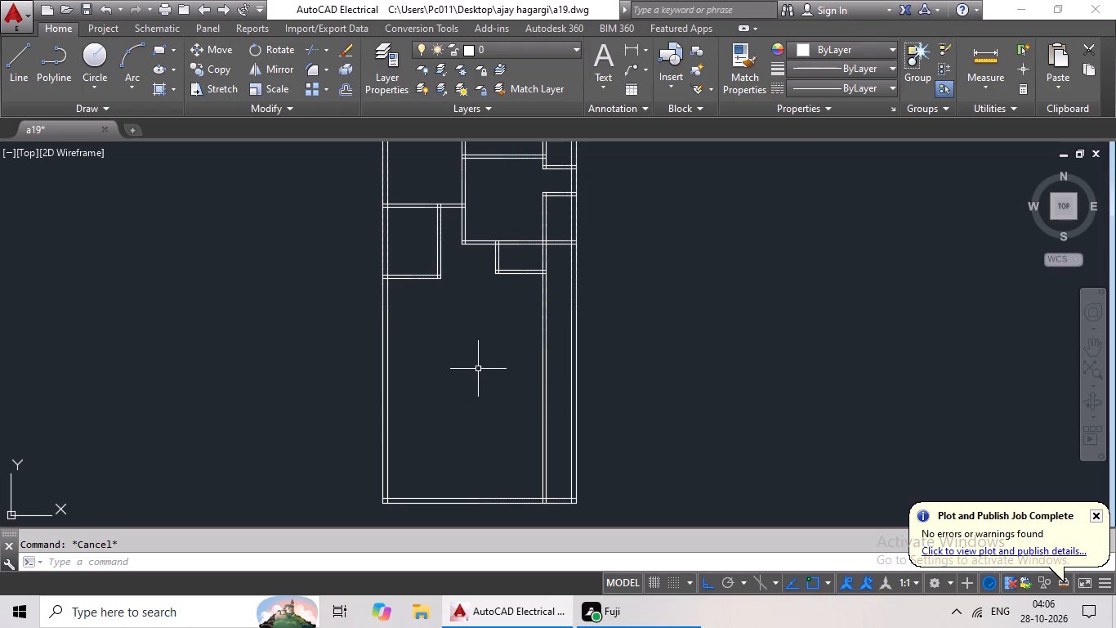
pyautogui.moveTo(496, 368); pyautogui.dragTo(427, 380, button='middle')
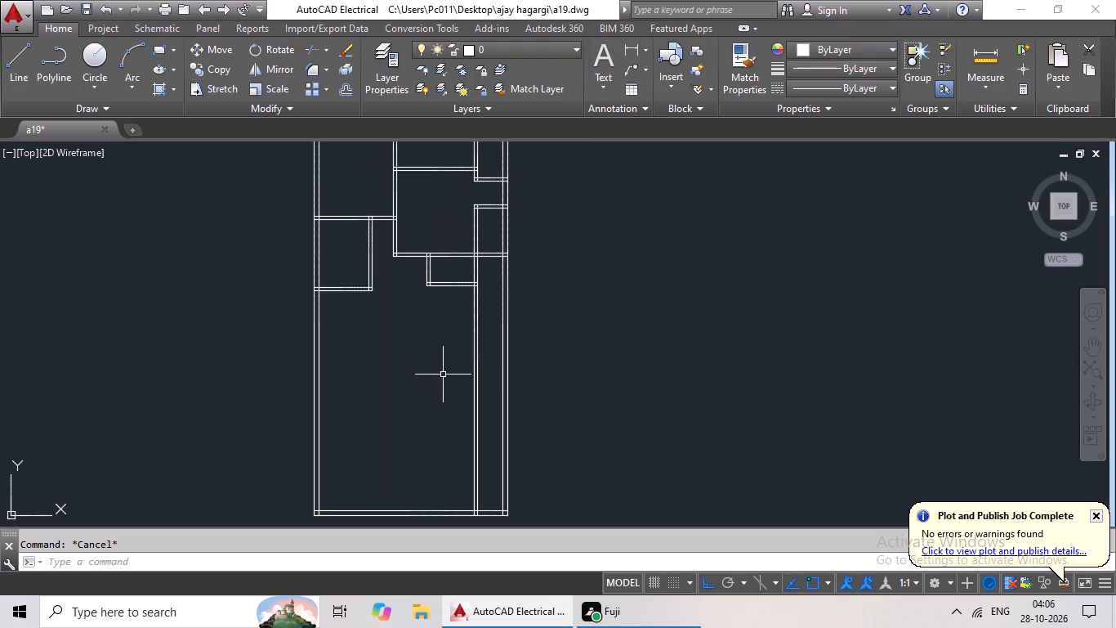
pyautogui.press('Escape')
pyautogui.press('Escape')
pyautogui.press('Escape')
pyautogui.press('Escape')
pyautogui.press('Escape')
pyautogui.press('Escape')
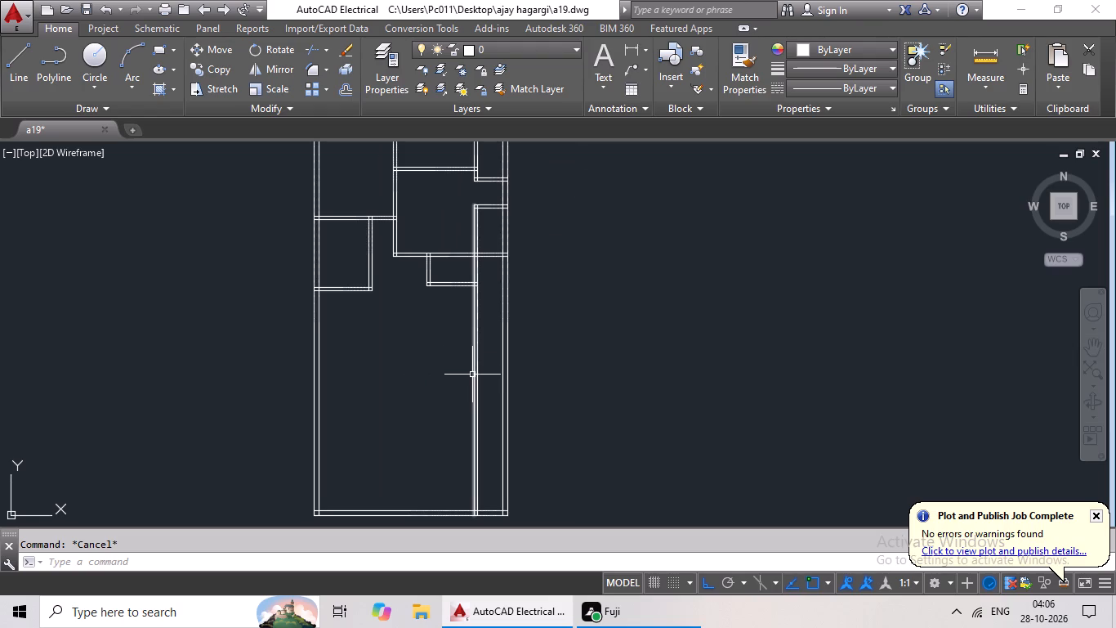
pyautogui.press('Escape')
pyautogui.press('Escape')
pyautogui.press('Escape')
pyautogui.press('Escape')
# Offset the right outer wall's inner line 13'6" to the left, into the plan.
pyautogui.press('o')
pyautogui.press('Return')
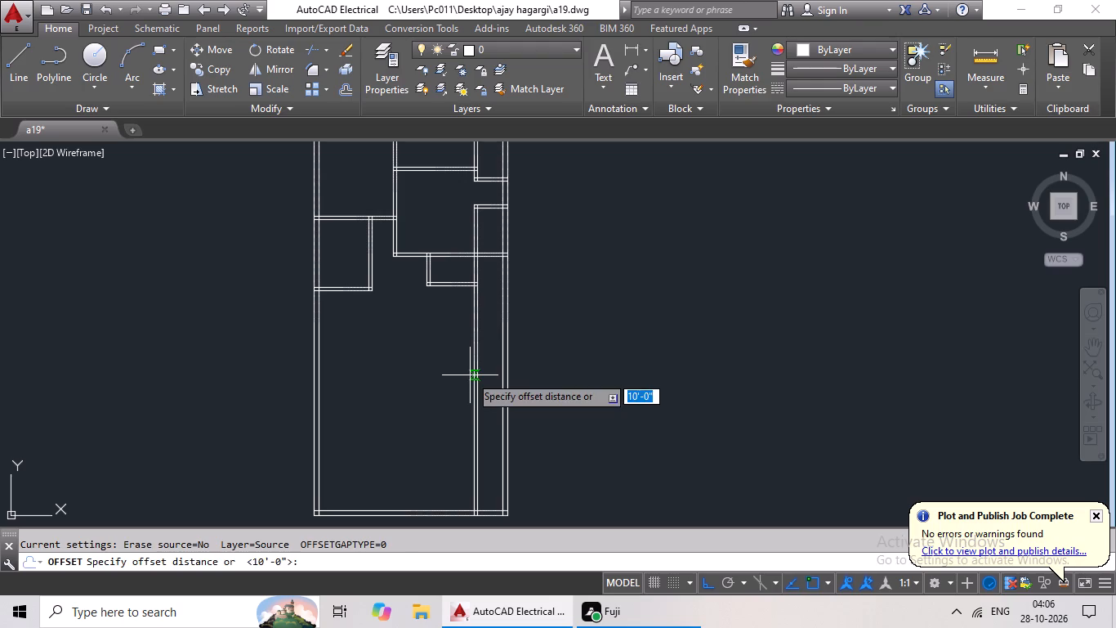
pyautogui.write("13'")
pyautogui.write('6"')
pyautogui.press('Return')
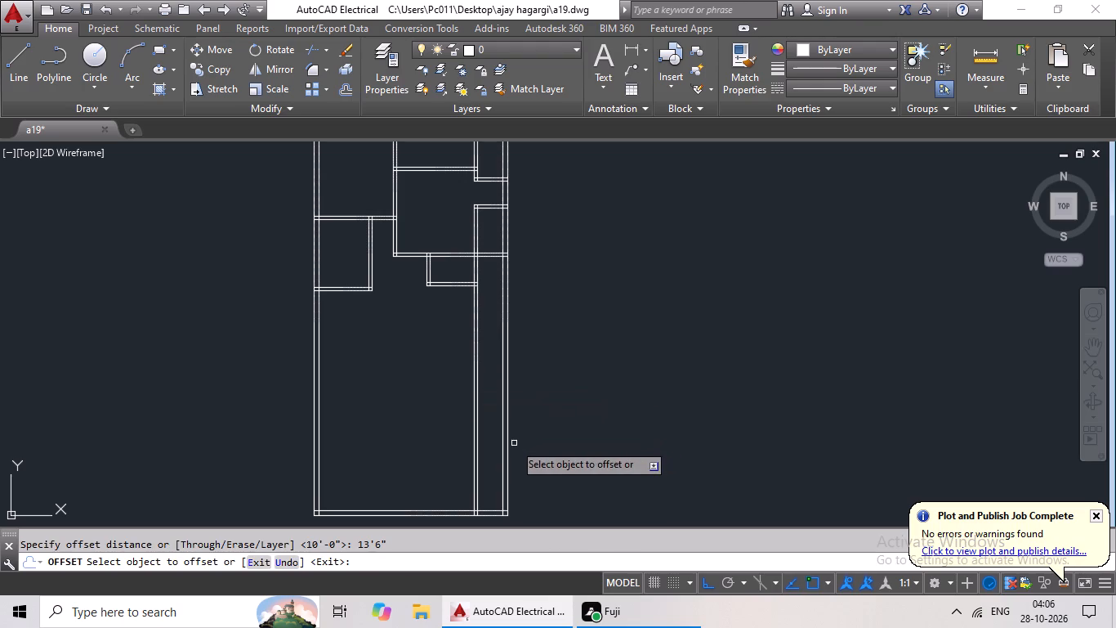
pyautogui.moveTo(503, 450); pyautogui.dragTo(484, 455)
pyautogui.click(457, 461)
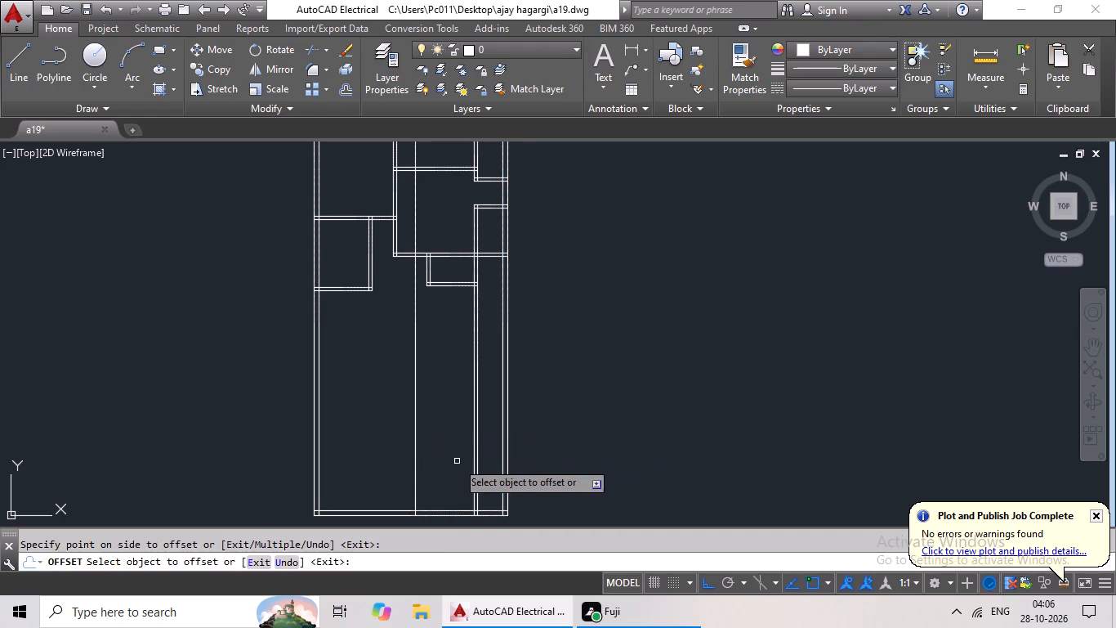
pyautogui.press('Escape')
pyautogui.press('Escape')
pyautogui.press('Escape')
# Offset the new vertical line 6" to the left to form a vertical partition.
pyautogui.press('o')
pyautogui.press('Return')
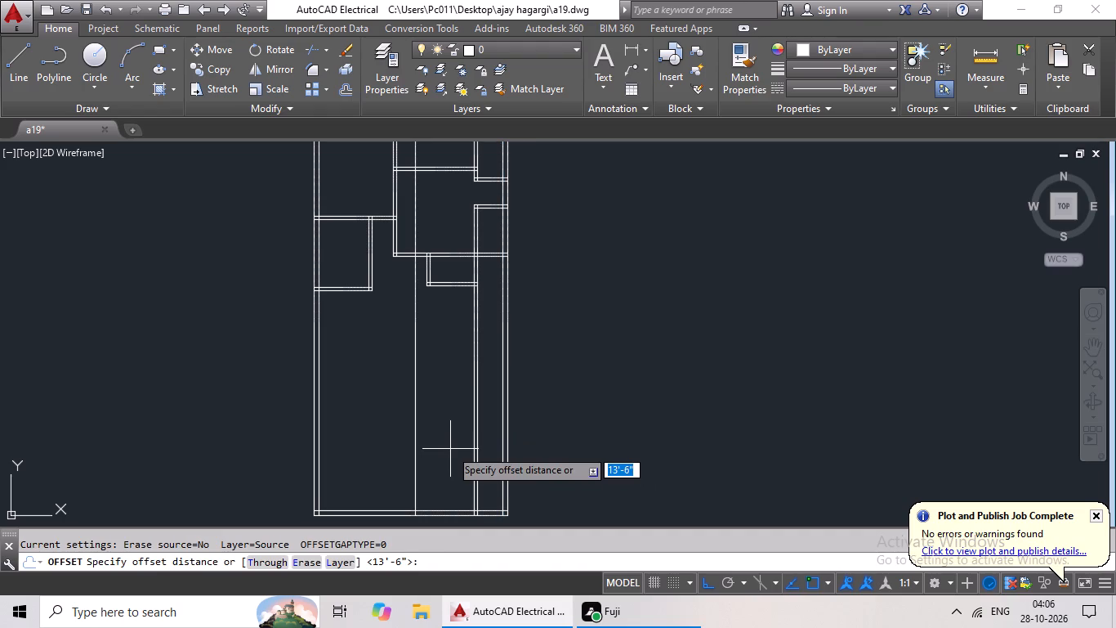
pyautogui.press('6')
pyautogui.hotkey('shift', '"')
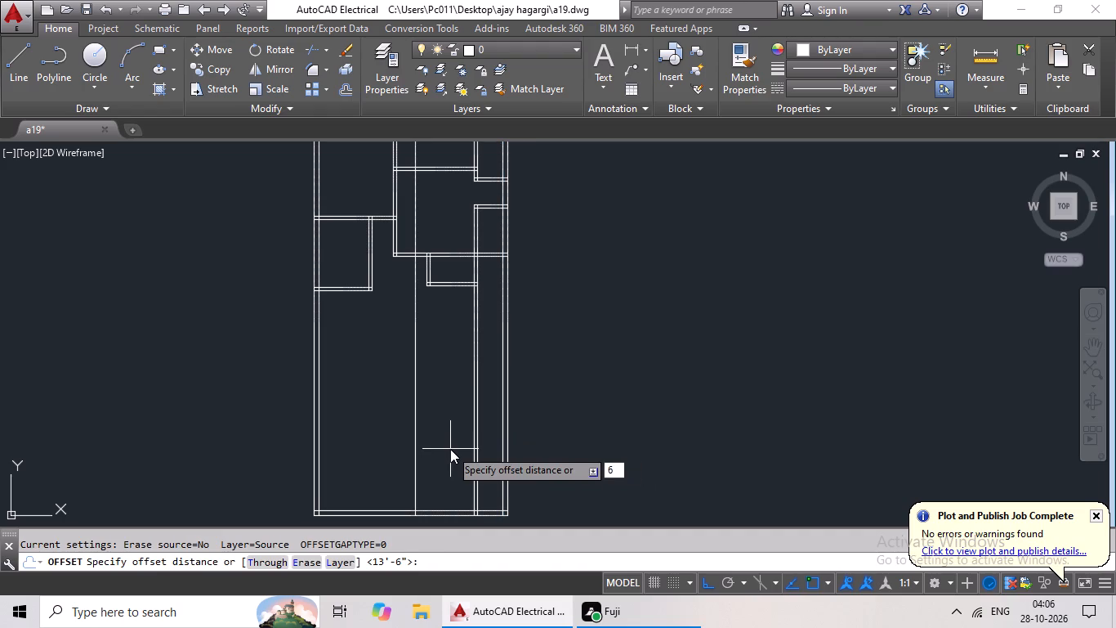
pyautogui.press('Return')
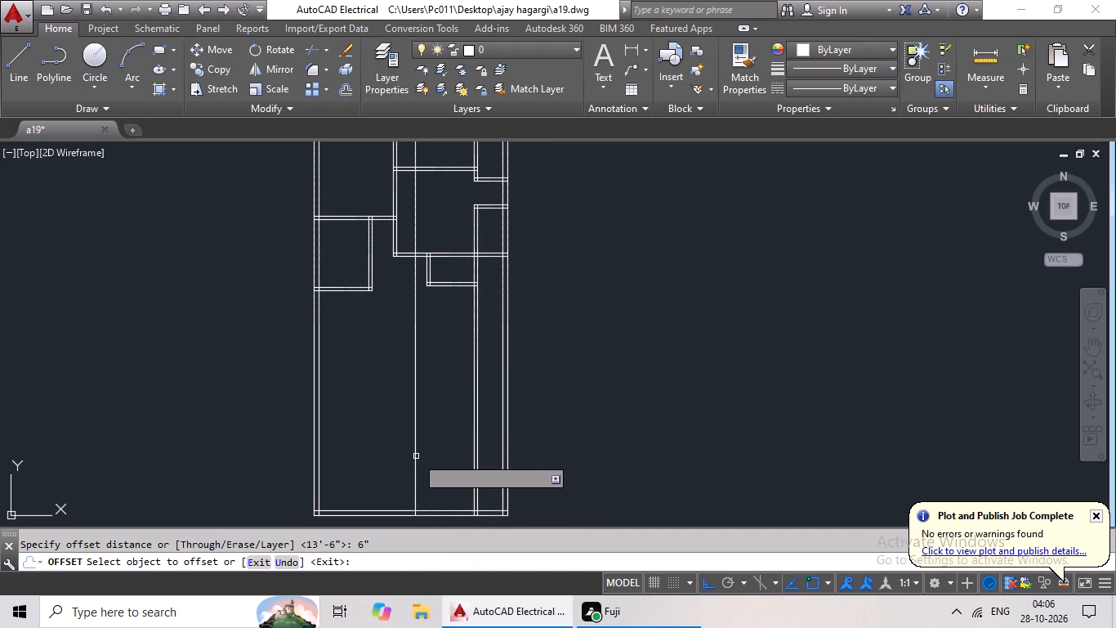
pyautogui.moveTo(416, 456); pyautogui.dragTo(408, 458)
pyautogui.click(372, 459)
pyautogui.press('Escape')
pyautogui.press('Escape')
pyautogui.press('Escape')
# Trim both lines of the new vertical partition above the cross partition that forms the small room's top wall.
pyautogui.write('tr')
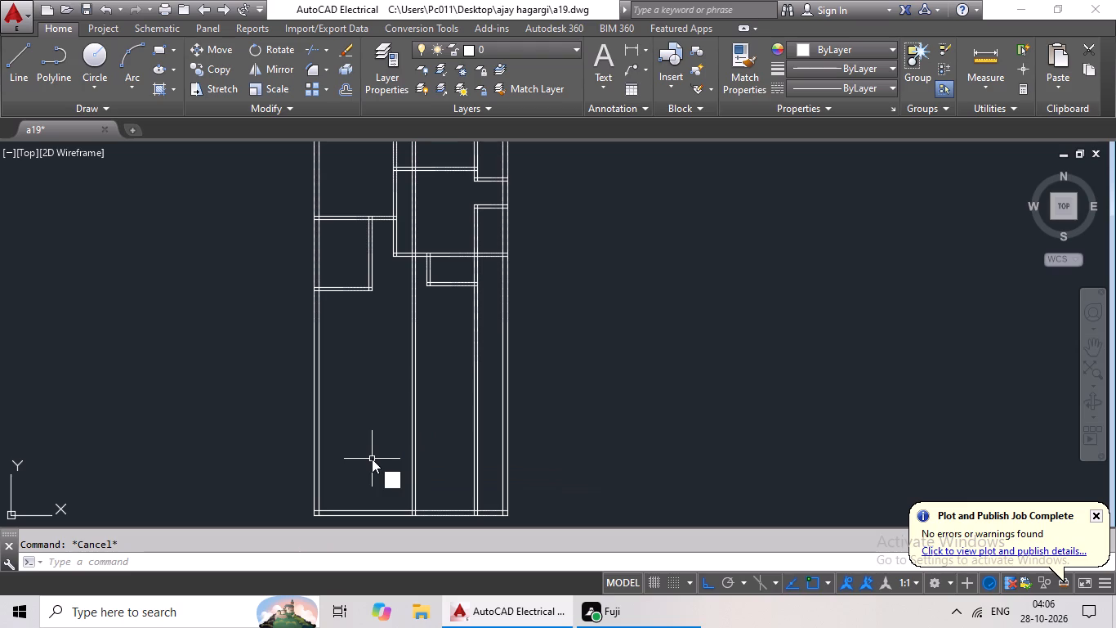
pyautogui.press('space')
pyautogui.press('space')
pyautogui.scroll(3, 413, 242)
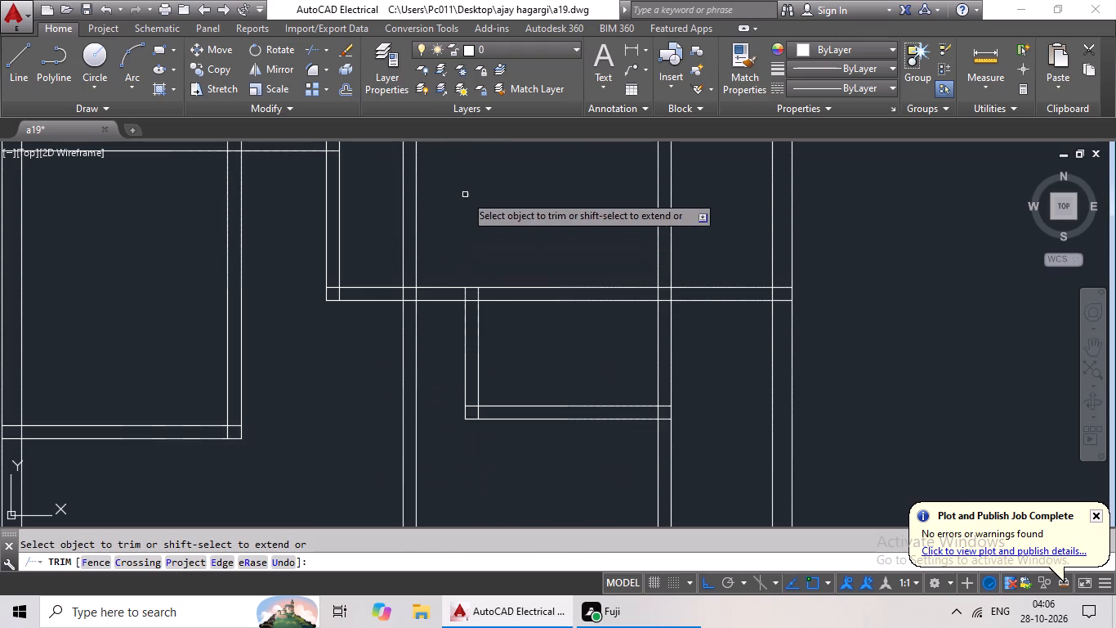
pyautogui.moveTo(458, 195); pyautogui.dragTo(361, 283)
pyautogui.click(382, 268)
pyautogui.scroll(-2, 389, 270)
pyautogui.moveTo(375, 343); pyautogui.dragTo(423, 204, button='middle')
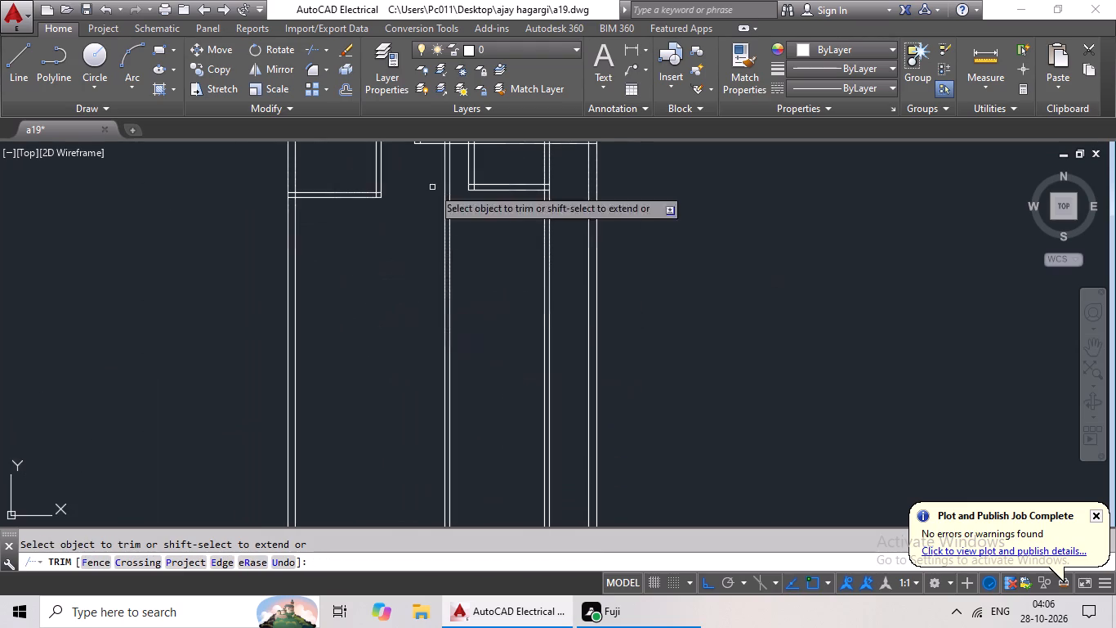
pyautogui.moveTo(350, 330); pyautogui.dragTo(386, 235, button='middle')
pyautogui.press('Escape')
pyautogui.press('Escape')
pyautogui.press('Escape')
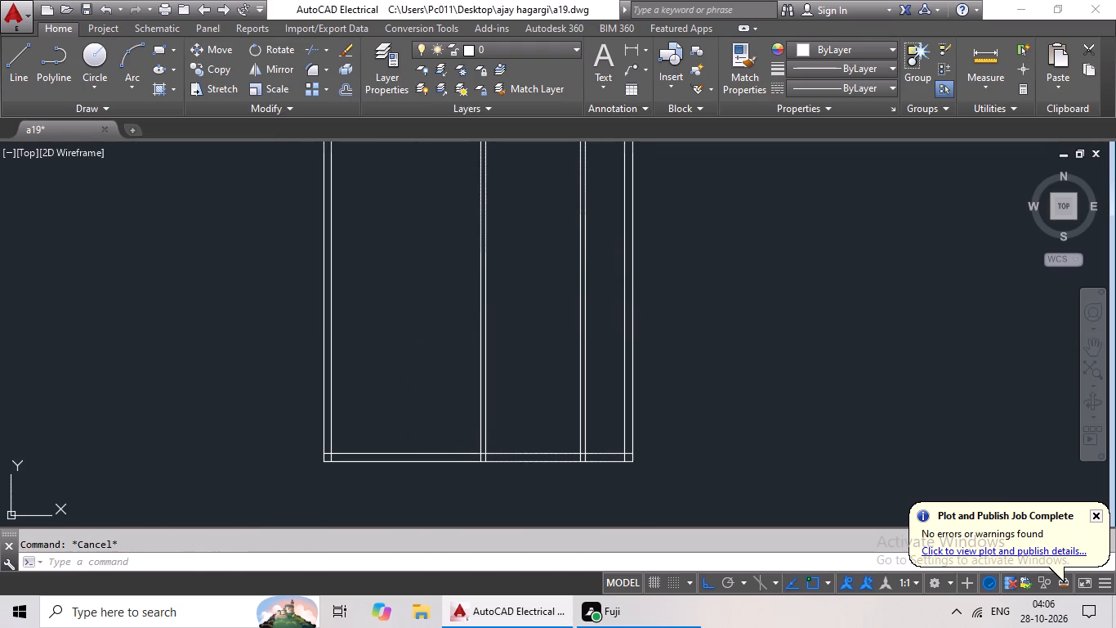
pyautogui.press('Escape')
pyautogui.press('Escape')
pyautogui.press('Escape')
pyautogui.press('Escape')
# Offset the bottom outer wall's inner line 21'8" upward.
pyautogui.press('o')
pyautogui.press('Return')
pyautogui.write("21'8")
pyautogui.hotkey('shift', '"')
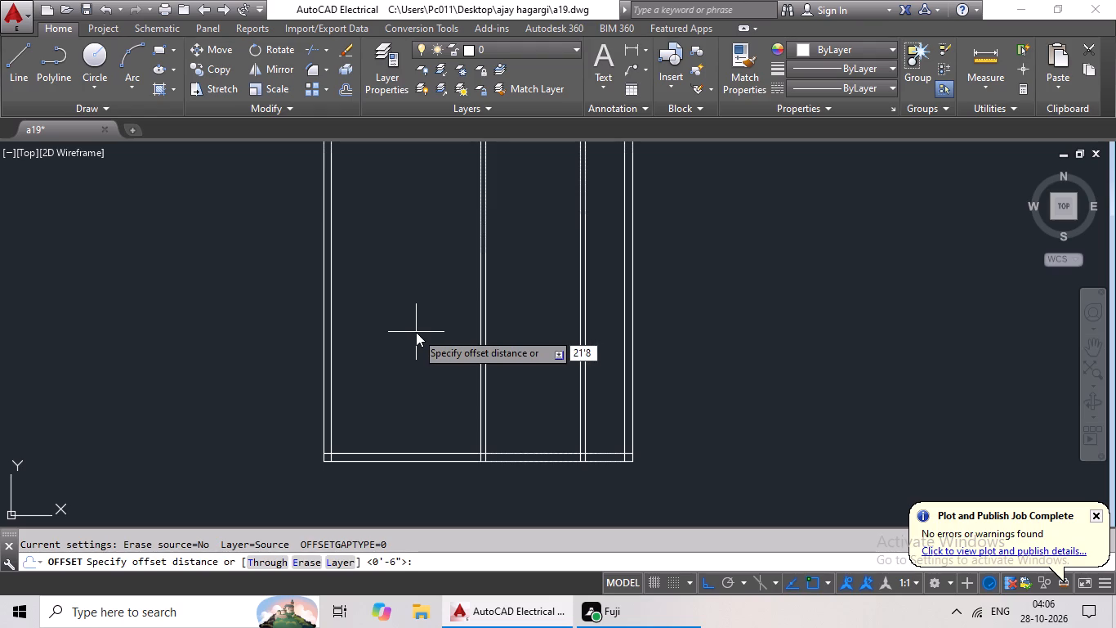
pyautogui.press('Return')
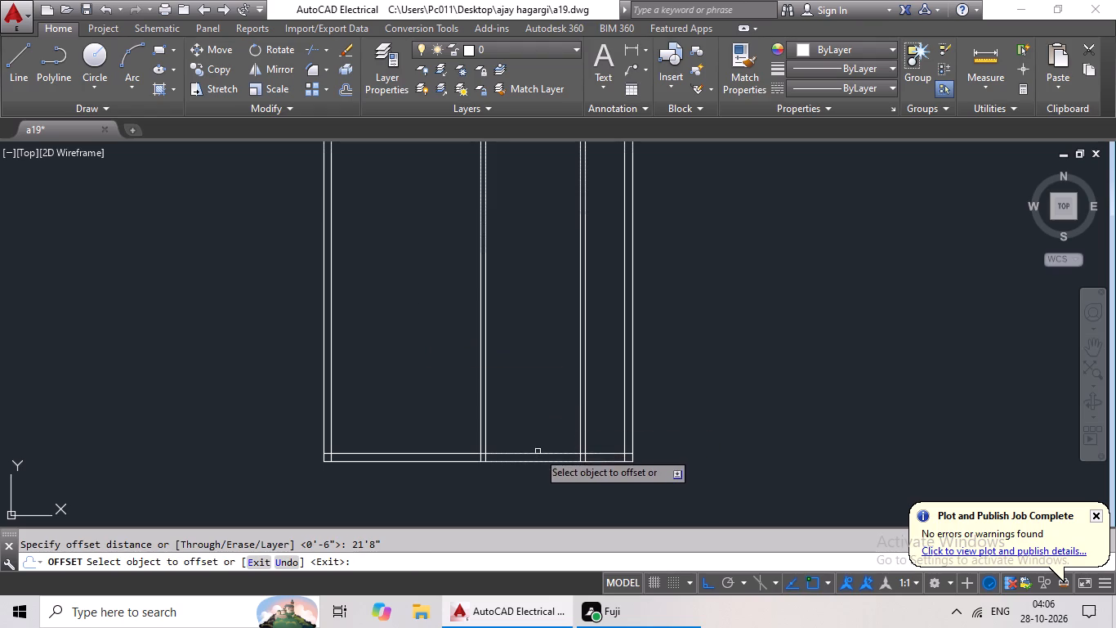
pyautogui.moveTo(535, 455); pyautogui.dragTo(539, 443)
pyautogui.click(542, 403)
pyautogui.press('Escape')
pyautogui.press('Escape')
pyautogui.press('Escape')
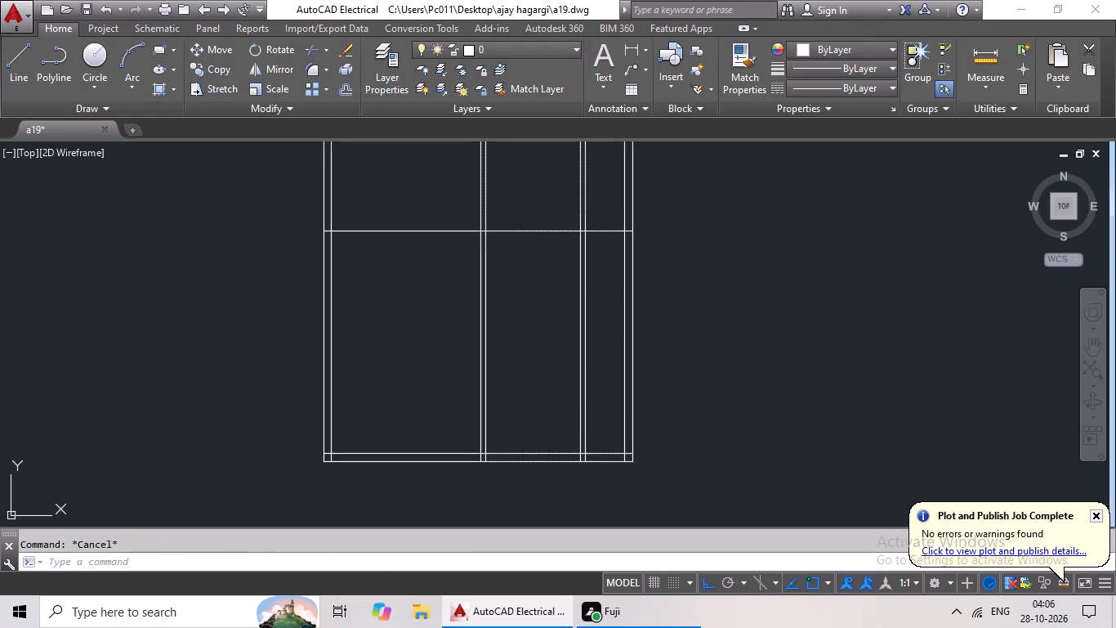
# Offset the new horizontal line 6" upward to form a cross partition.
pyautogui.press('o')
pyautogui.press('Return')
pyautogui.write('6"')
pyautogui.press('Return')
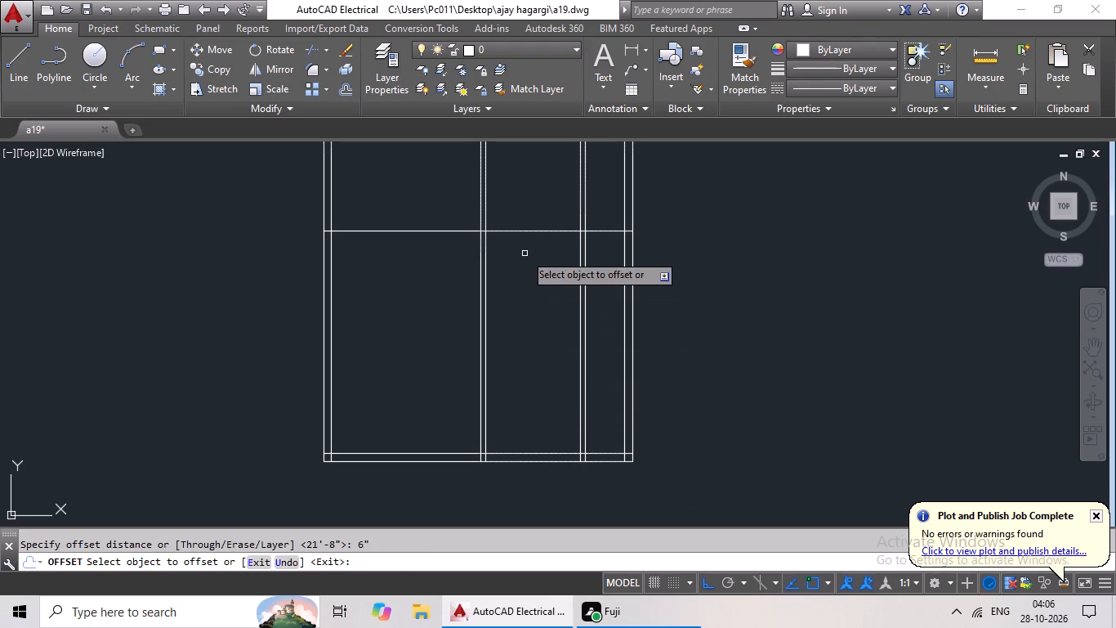
pyautogui.click(532, 233)
pyautogui.click(539, 204)
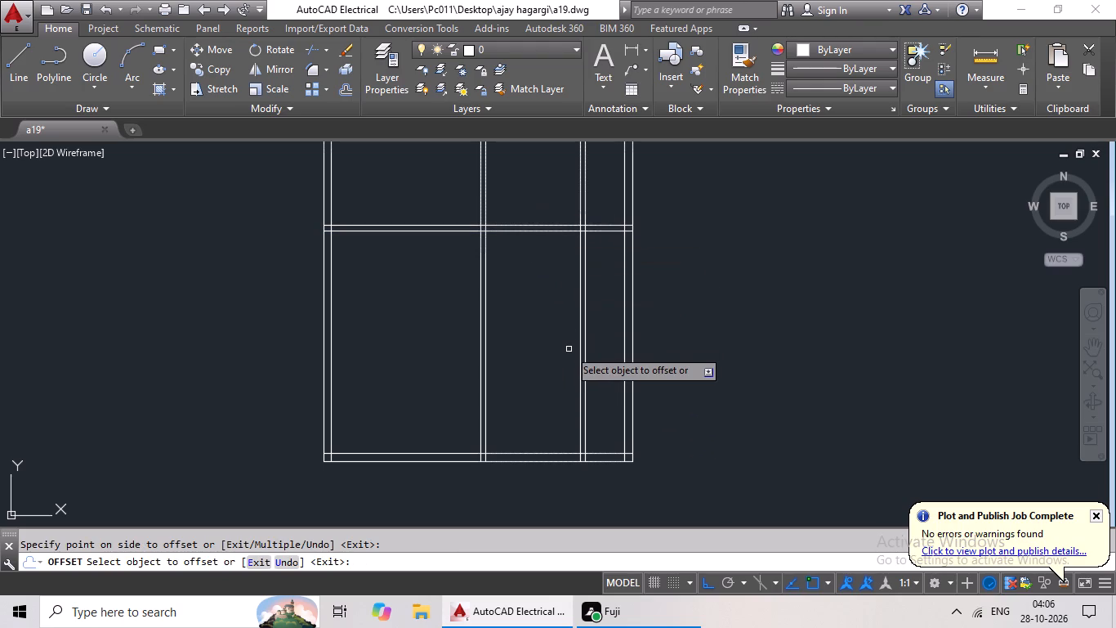
# Trim both lines of the vertical partition nearest the right outer wall below the new cross partition.
pyautogui.moveTo(568, 345); pyautogui.dragTo(508, 357, button='middle')
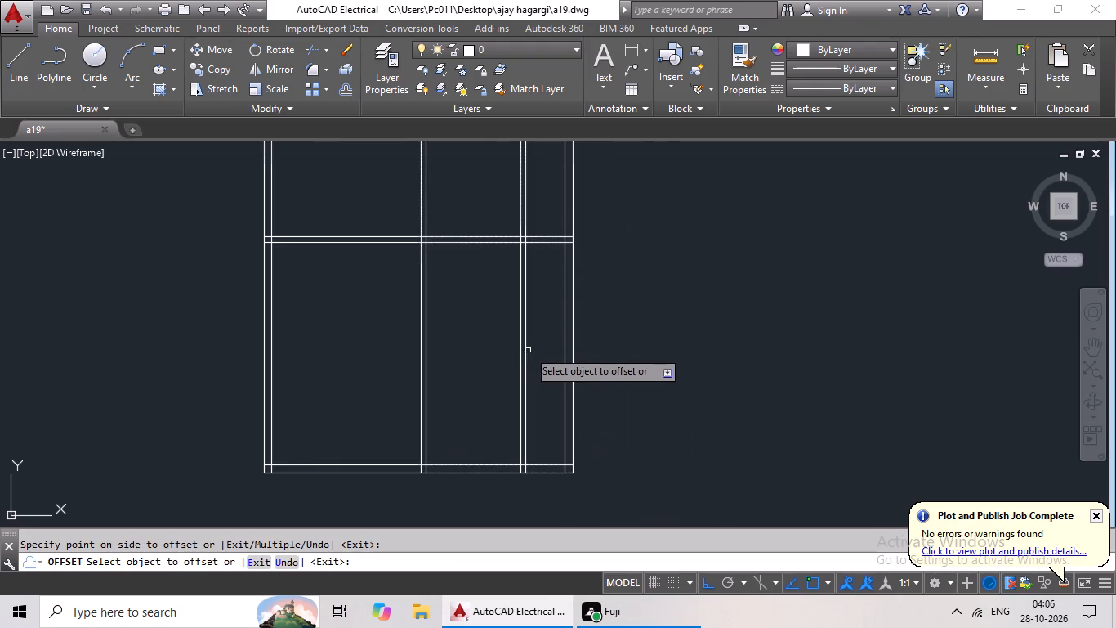
pyautogui.moveTo(478, 285); pyautogui.dragTo(410, 397, button='middle')
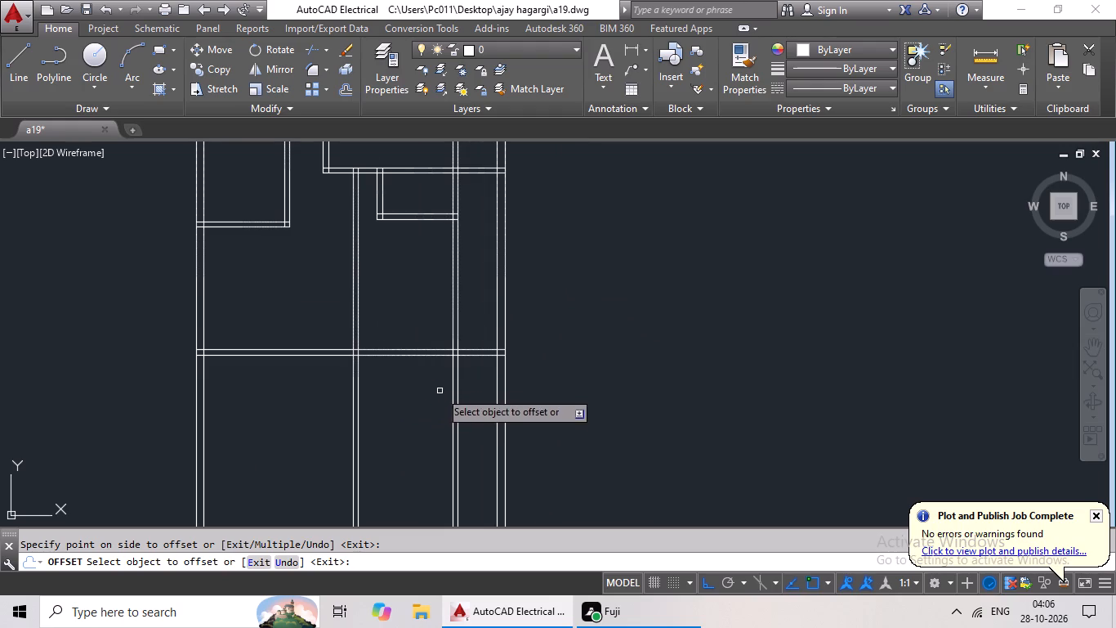
pyautogui.scroll(1, 460, 410)
pyautogui.moveTo(482, 391); pyautogui.dragTo(417, 452)
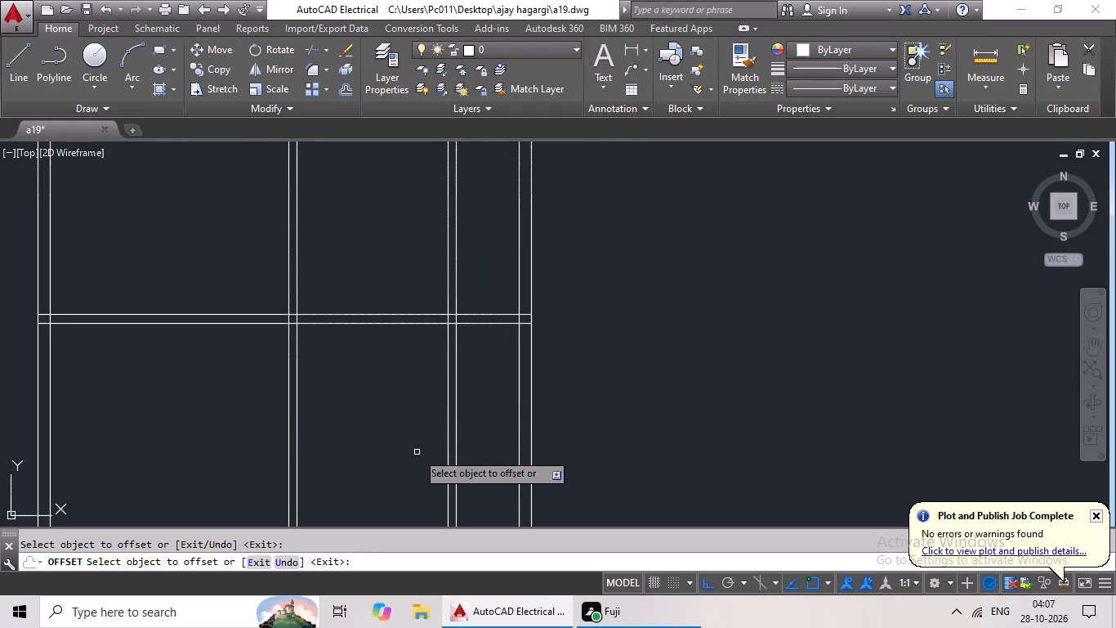
pyautogui.moveTo(417, 452); pyautogui.dragTo(419, 453)
pyautogui.press('Escape')
pyautogui.press('Escape')
pyautogui.press('t')
pyautogui.write('r')
pyautogui.press('space')
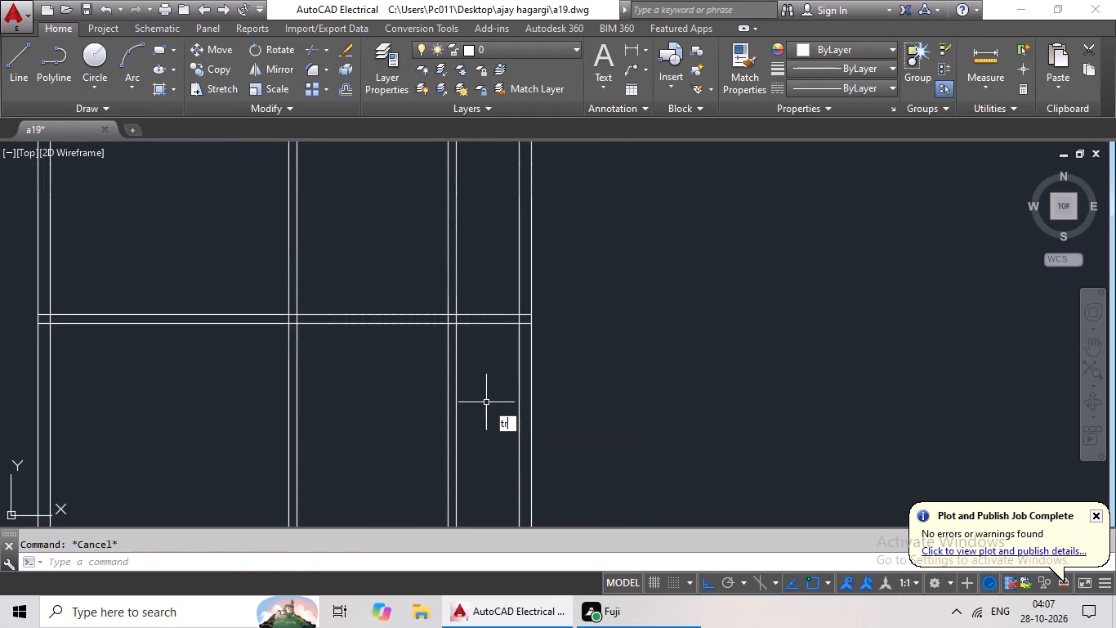
pyautogui.press('space')
pyautogui.moveTo(493, 378); pyautogui.dragTo(405, 429)
pyautogui.moveTo(405, 429); pyautogui.dragTo(416, 435)
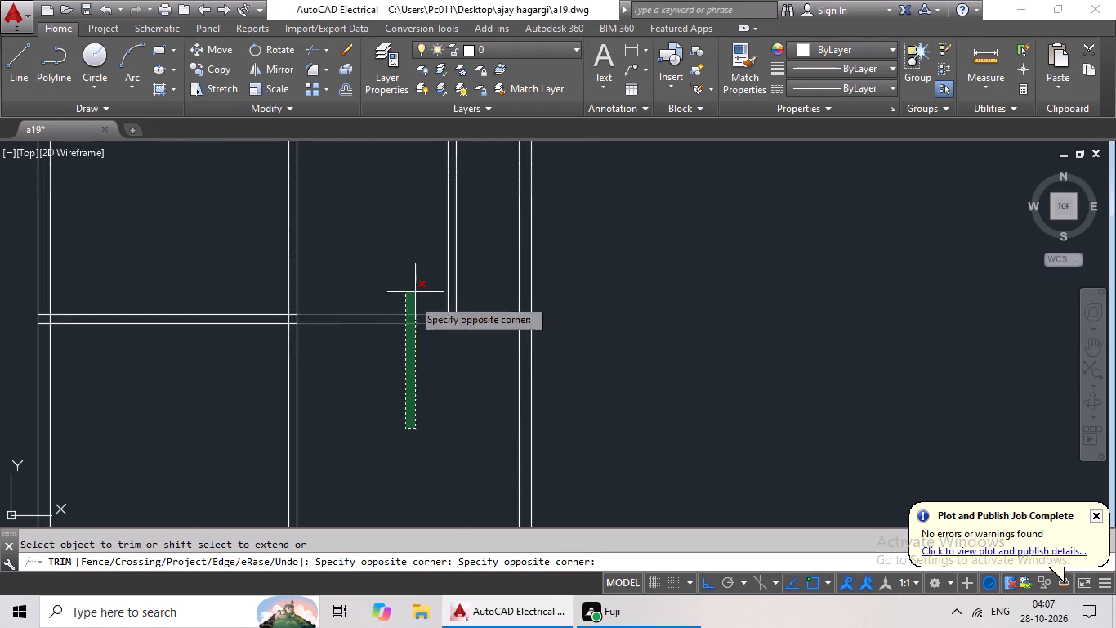
pyautogui.click(399, 397)
pyautogui.moveTo(399, 252); pyautogui.dragTo(401, 323, button='middle')
pyautogui.press('Escape')
pyautogui.press('Escape')
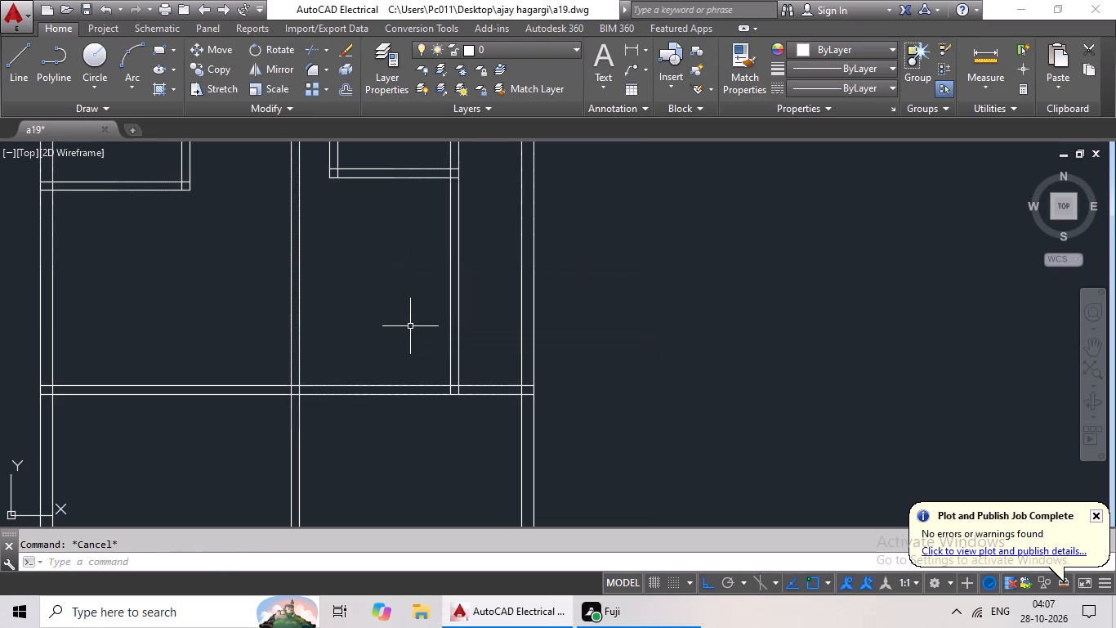
# Offset the left line of the vertical partition nearest the right outer wall 4'6" to the left.
pyautogui.press('Escape')
pyautogui.press('o')
pyautogui.press('Return')
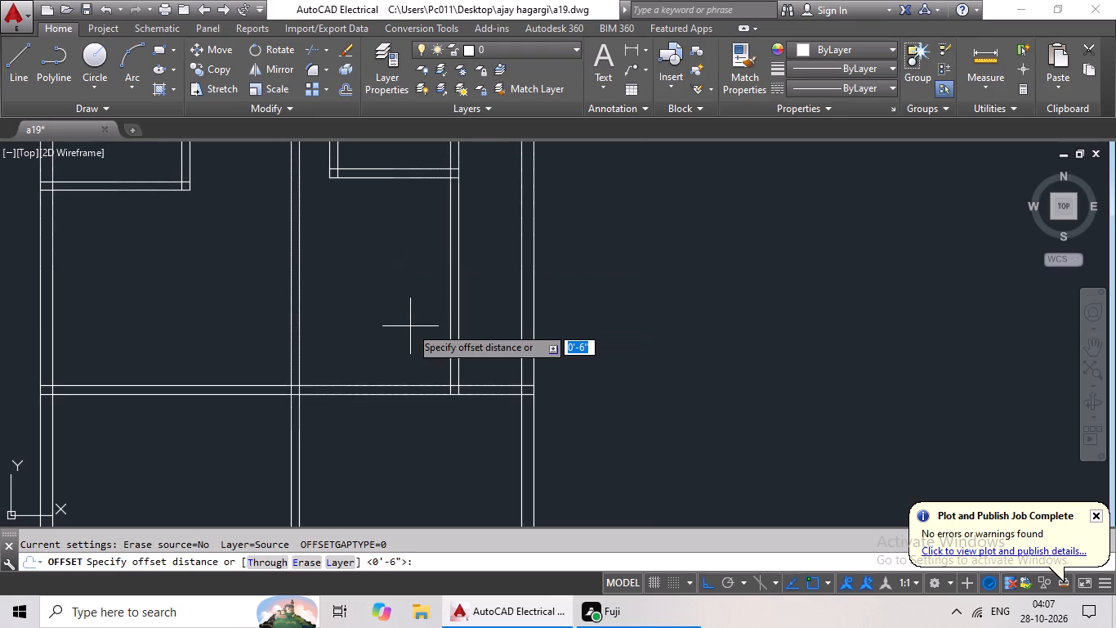
pyautogui.write('4\'6"')
pyautogui.press('Return')
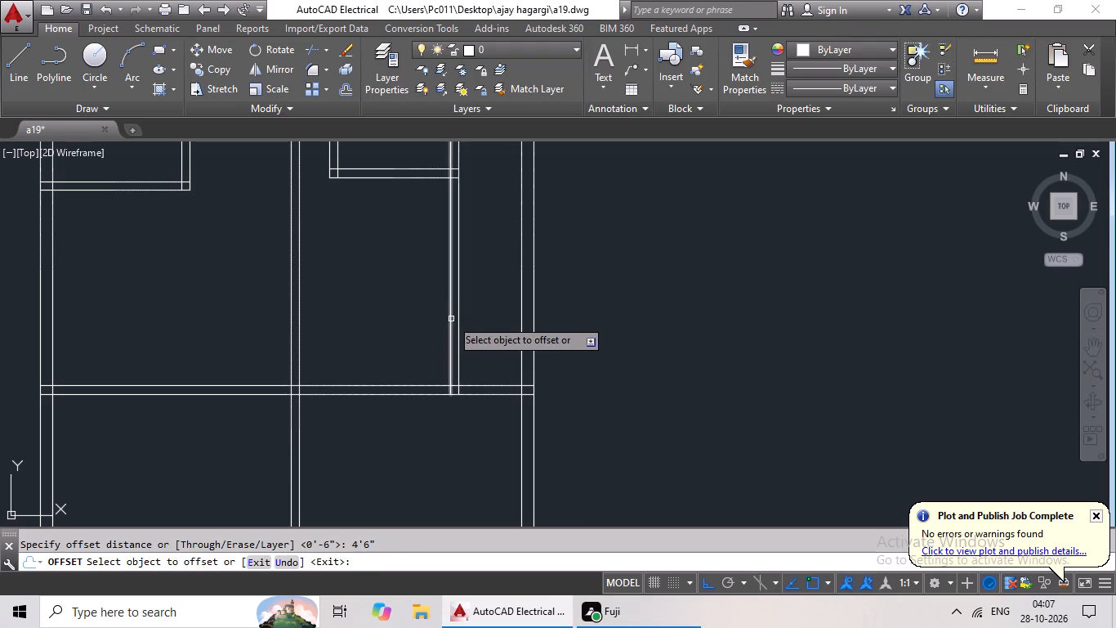
pyautogui.moveTo(449, 321); pyautogui.dragTo(427, 327)
pyautogui.click(376, 328)
pyautogui.press('Escape')
pyautogui.press('Escape')
# Offset the new vertical line 6" to the right to form a vertical partition.
pyautogui.press('o')
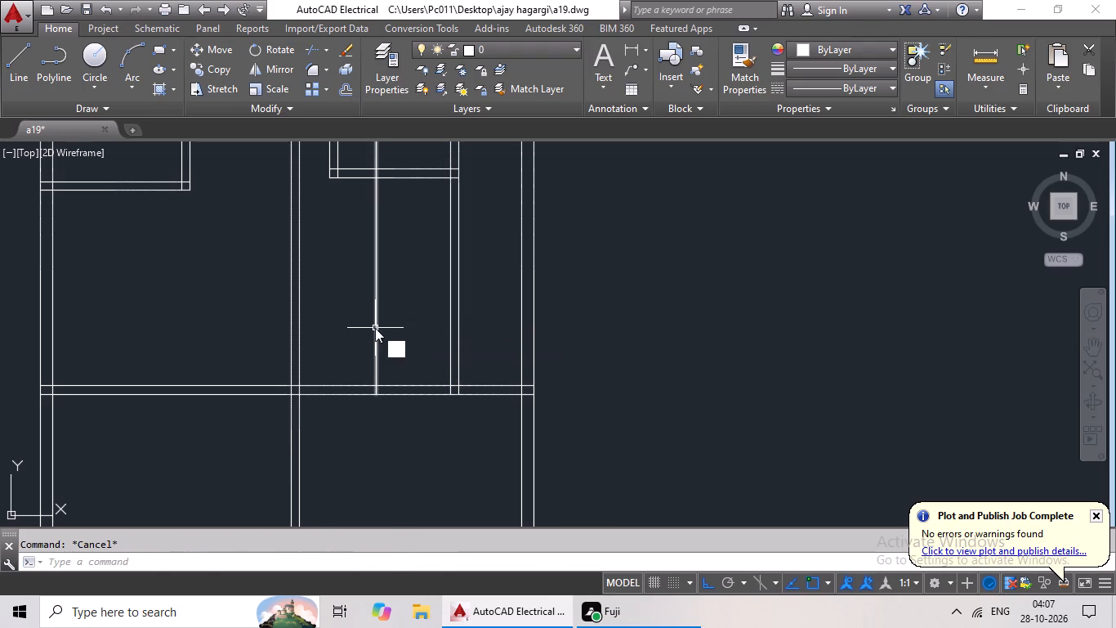
pyautogui.press('Return')
pyautogui.write('6"')
pyautogui.press('Return')
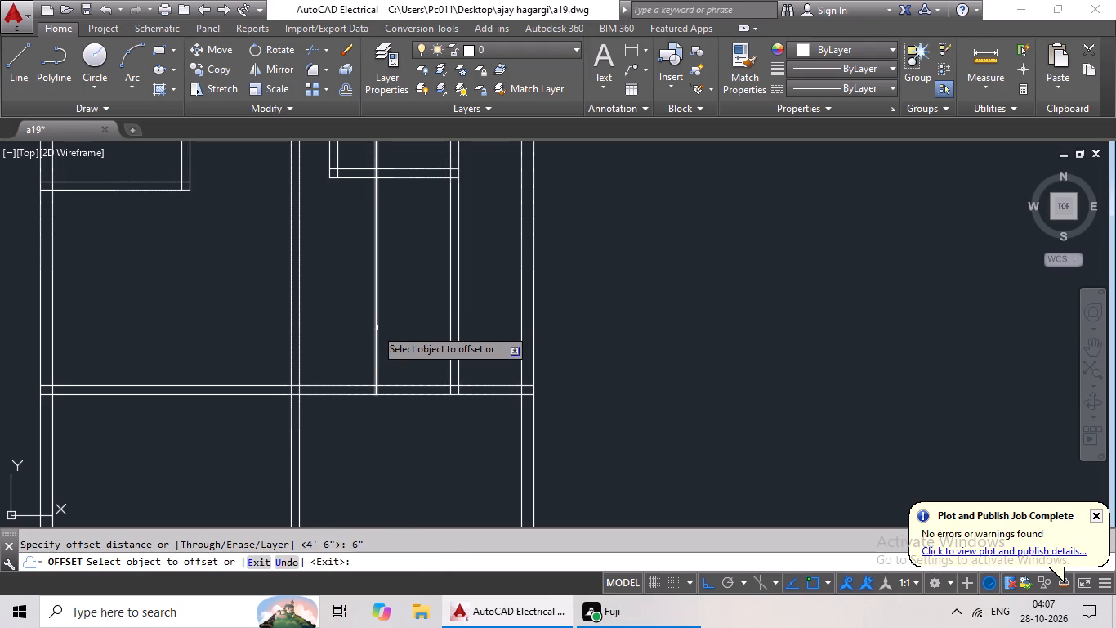
pyautogui.doubleClick(375, 328)
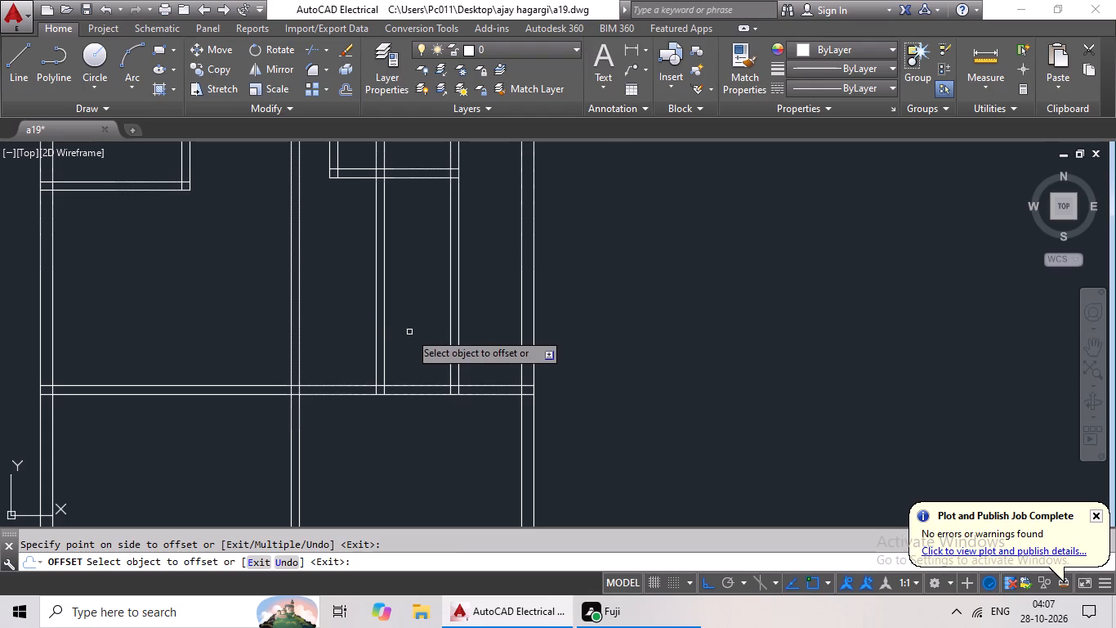
pyautogui.scroll(-1, 409, 332)
pyautogui.scroll(2, 405, 331)
pyautogui.press('Escape')
pyautogui.press('Escape')
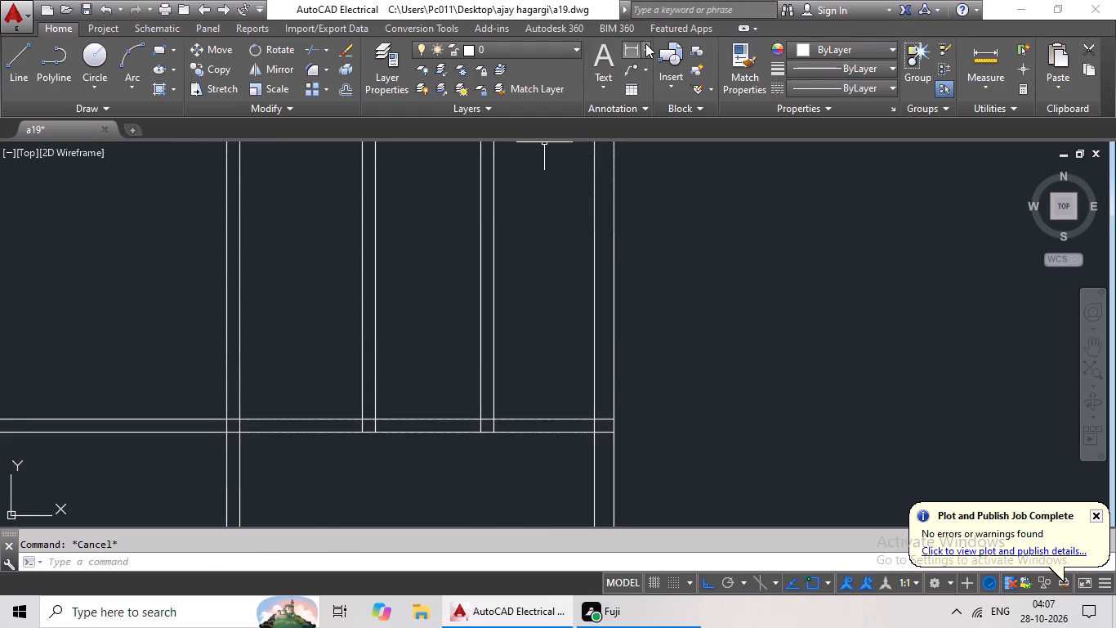
# Measure the clear width between the new vertical partition and the one nearest the right outer wall with a linear dimension.
pyautogui.click(627, 51)
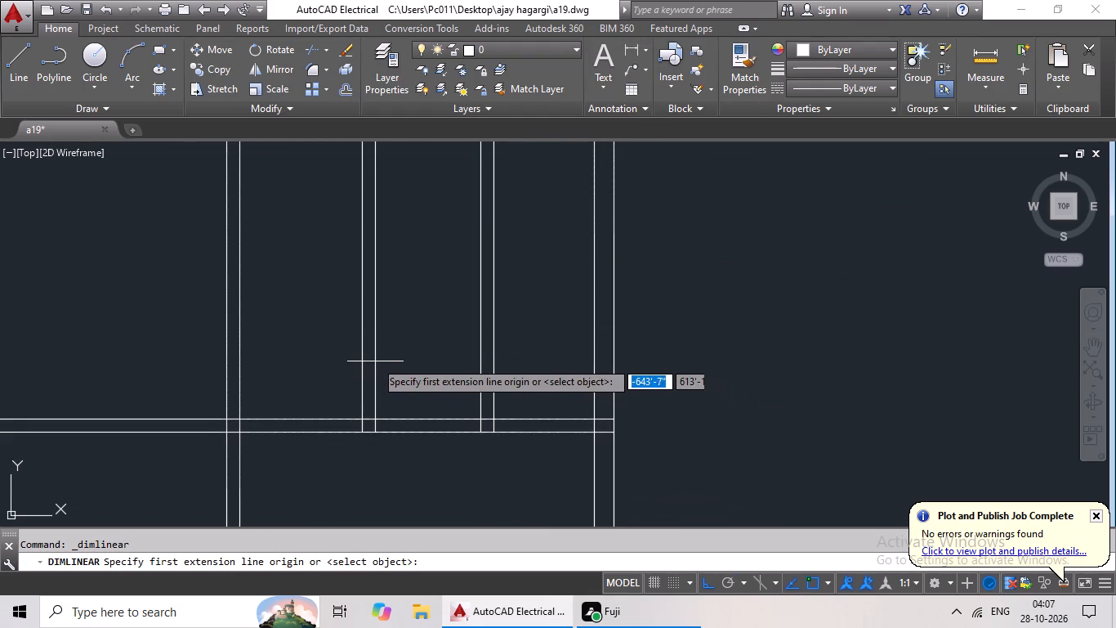
pyautogui.click(376, 360)
pyautogui.click(476, 358)
pyautogui.scroll(1, 470, 330)
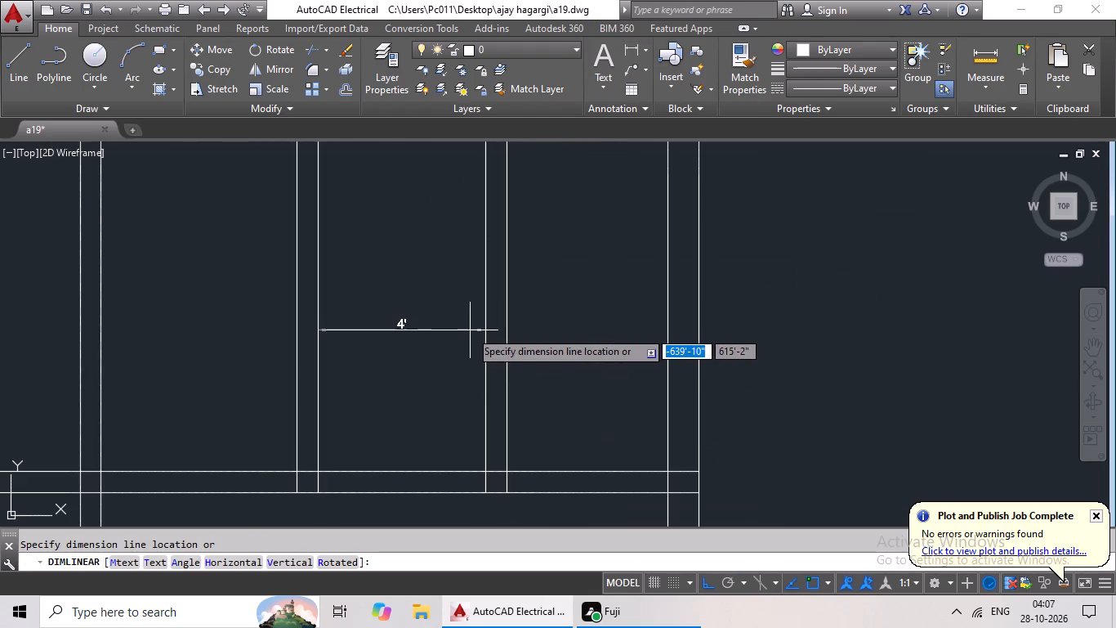
pyautogui.press('Escape')
pyautogui.press('Escape')
pyautogui.scroll(-3, 460, 341)
pyautogui.moveTo(458, 343); pyautogui.dragTo(435, 371, button='middle')
pyautogui.press('Escape')
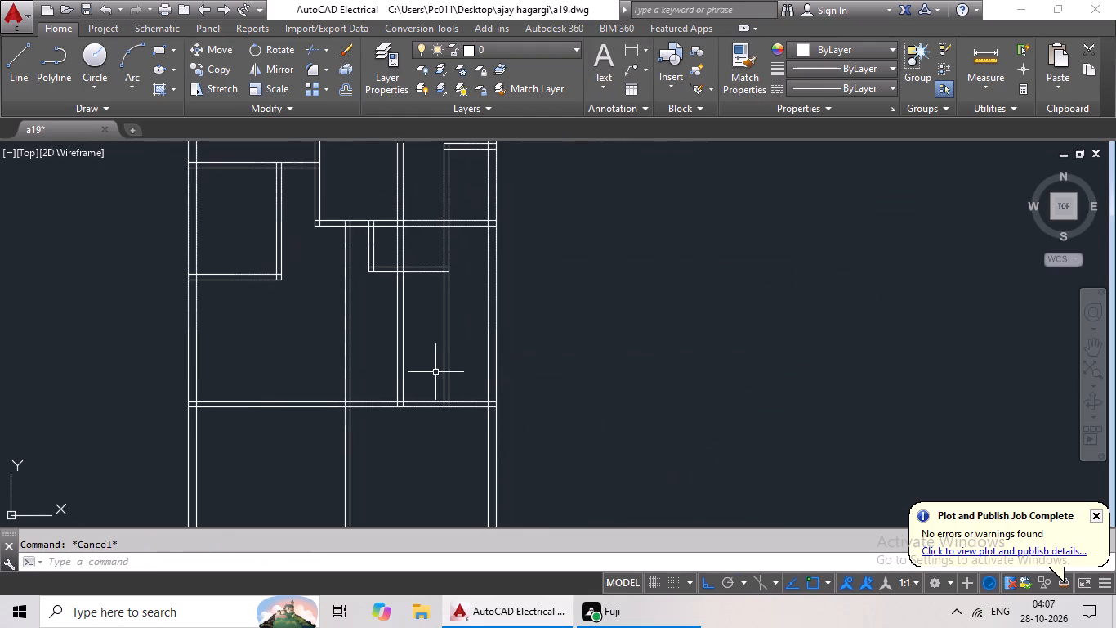
pyautogui.press('Escape')
pyautogui.press('Escape')
pyautogui.press('Escape')
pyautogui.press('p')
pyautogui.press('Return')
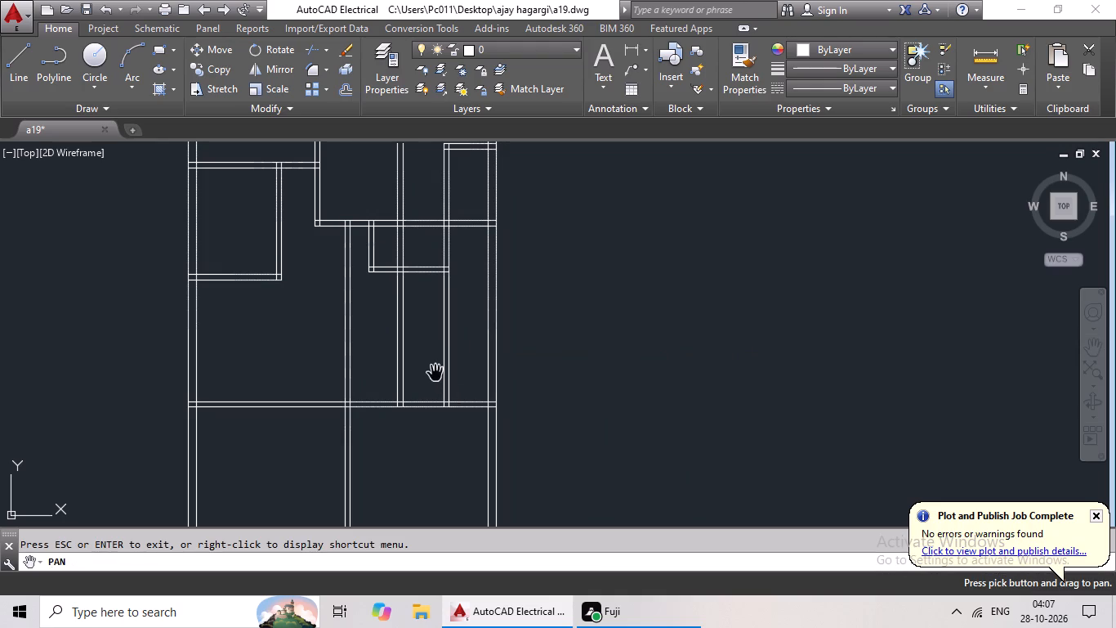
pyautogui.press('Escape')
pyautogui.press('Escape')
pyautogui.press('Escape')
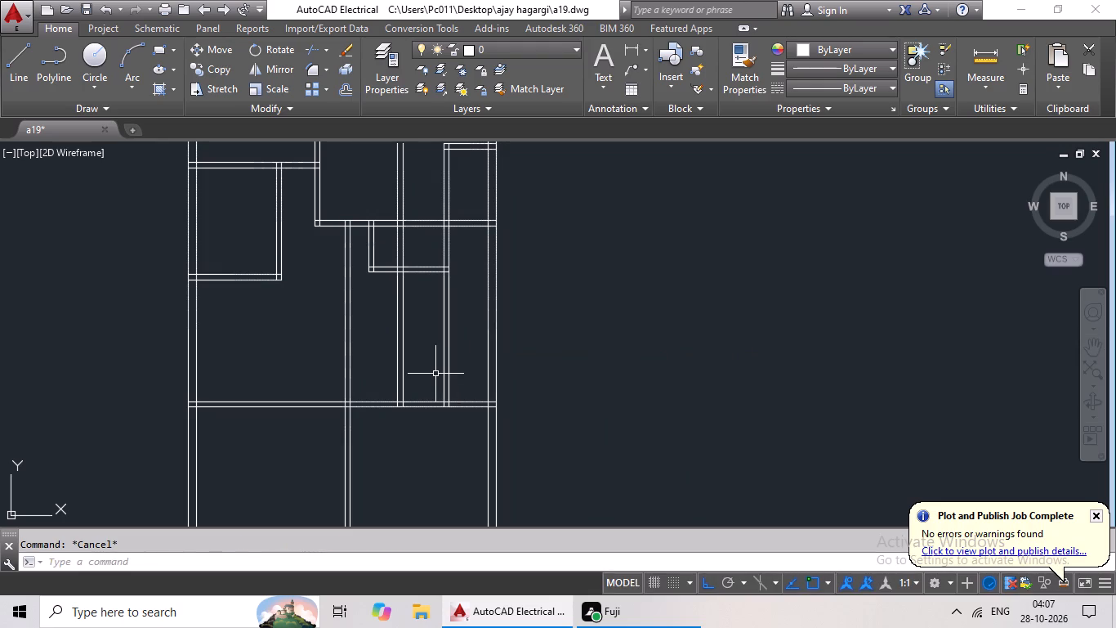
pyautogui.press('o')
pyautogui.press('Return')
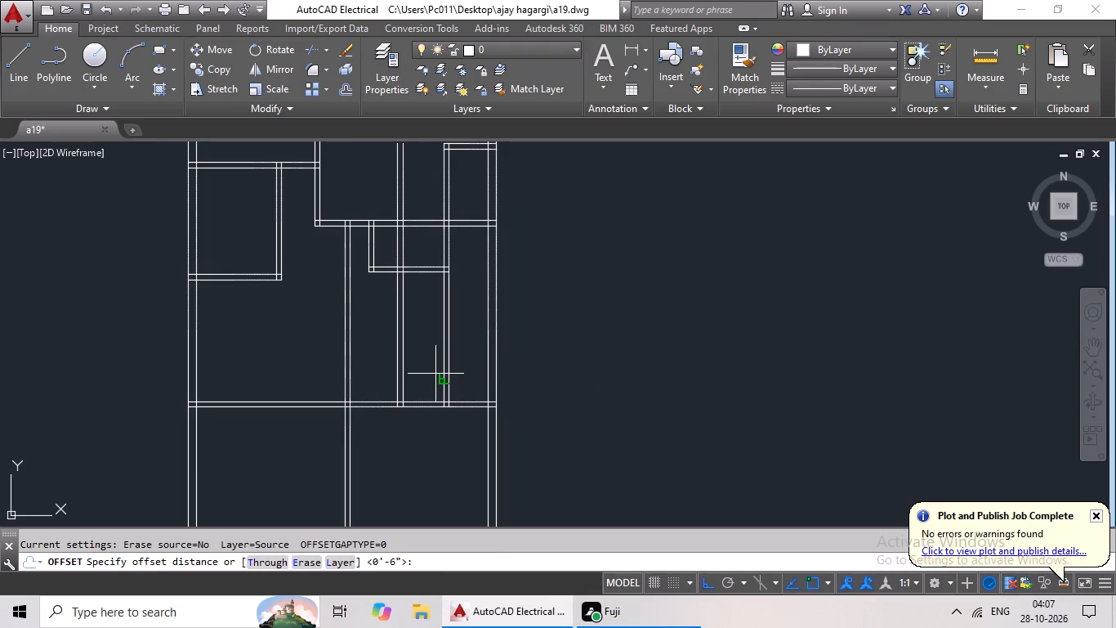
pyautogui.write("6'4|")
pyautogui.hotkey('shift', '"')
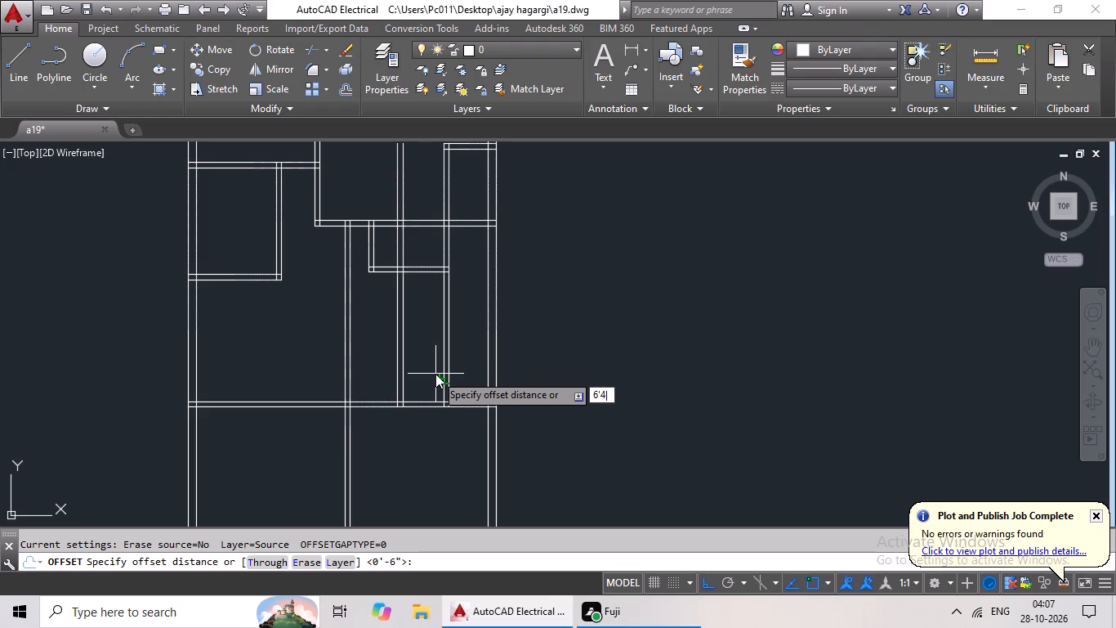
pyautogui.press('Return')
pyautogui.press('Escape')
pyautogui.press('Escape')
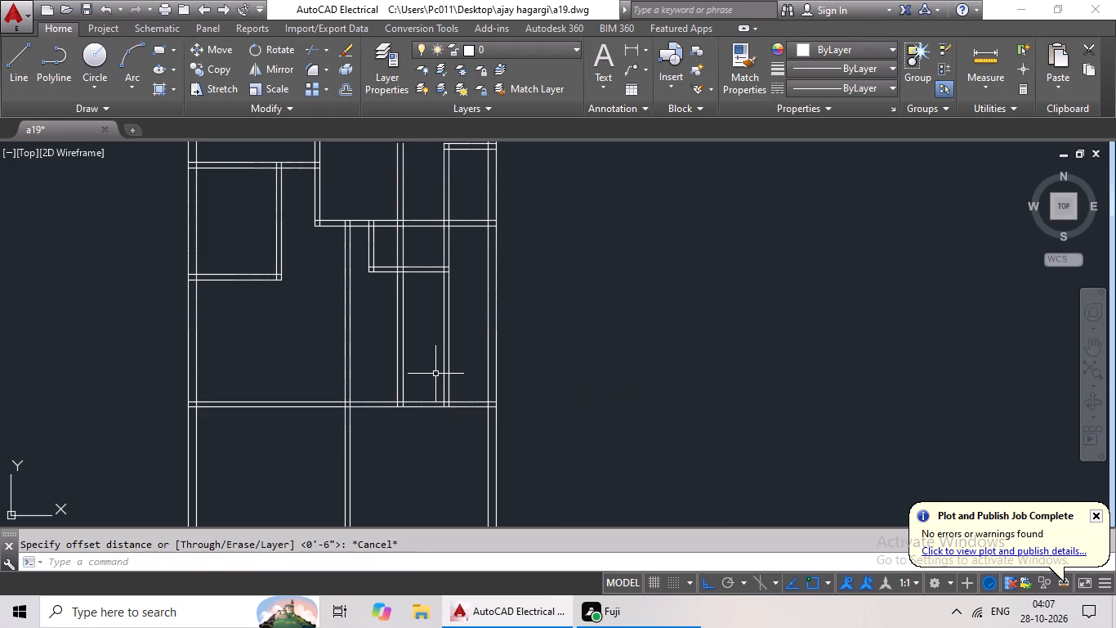
# Offset the upper line of the lower full-width cross partition 6'4" upward.
pyautogui.press('o')
pyautogui.press('Return')
pyautogui.write('6\'4"')
pyautogui.press('Return')
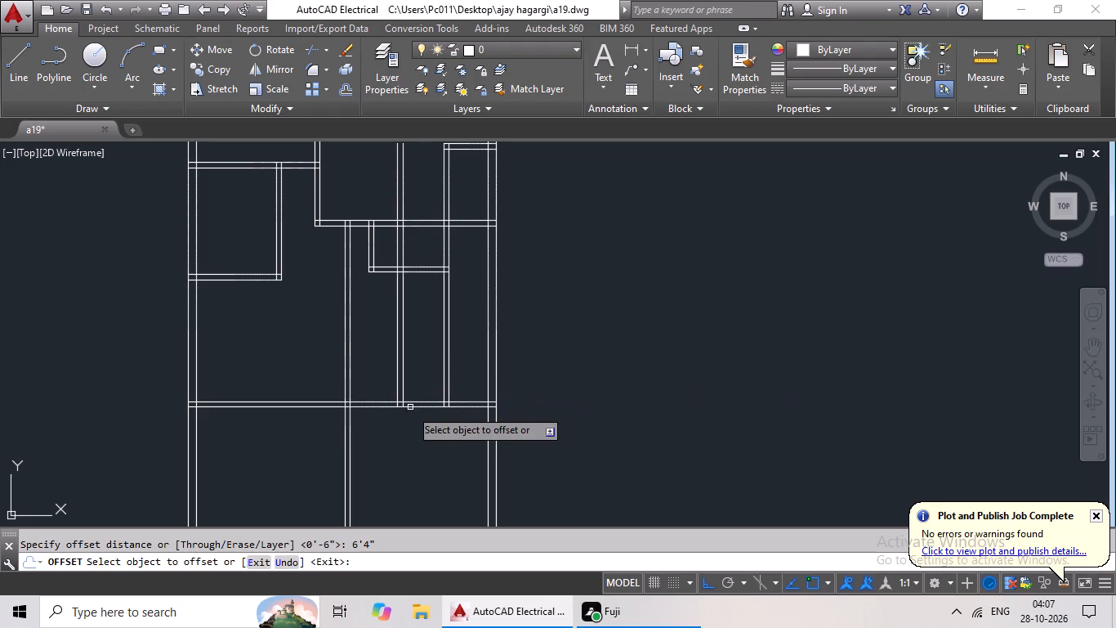
pyautogui.moveTo(431, 401); pyautogui.dragTo(432, 392)
pyautogui.click(440, 354)
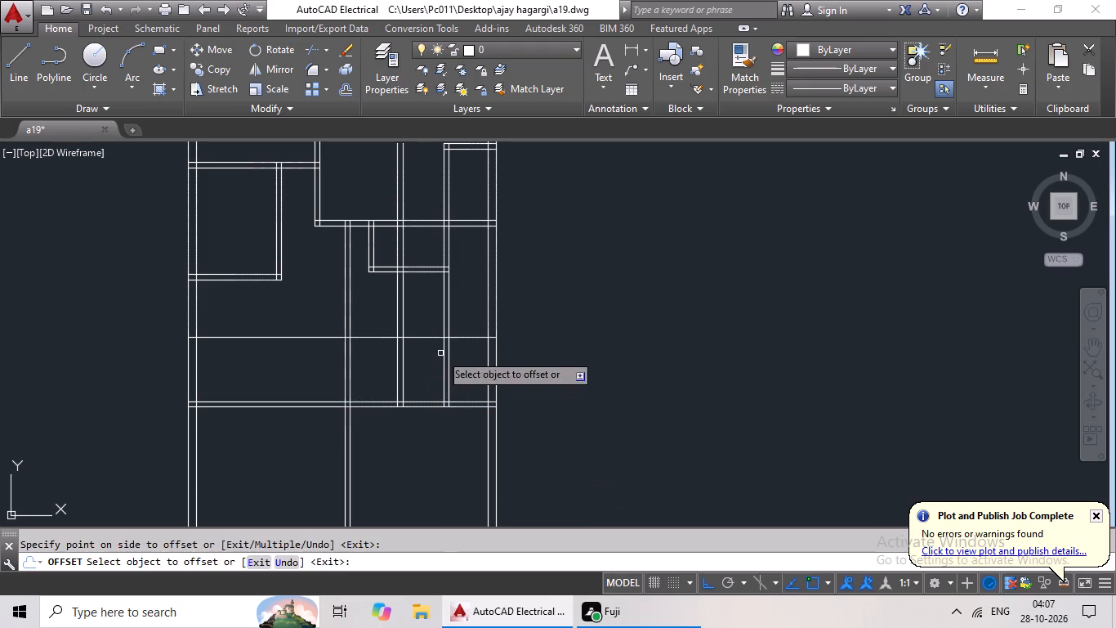
pyautogui.press('Escape')
pyautogui.press('Escape')
pyautogui.press('Escape')
# Offset the new horizontal line 6" upward to form another cross partition.
pyautogui.press('o')
pyautogui.press('Return')
pyautogui.write('6"')
pyautogui.press('Return')
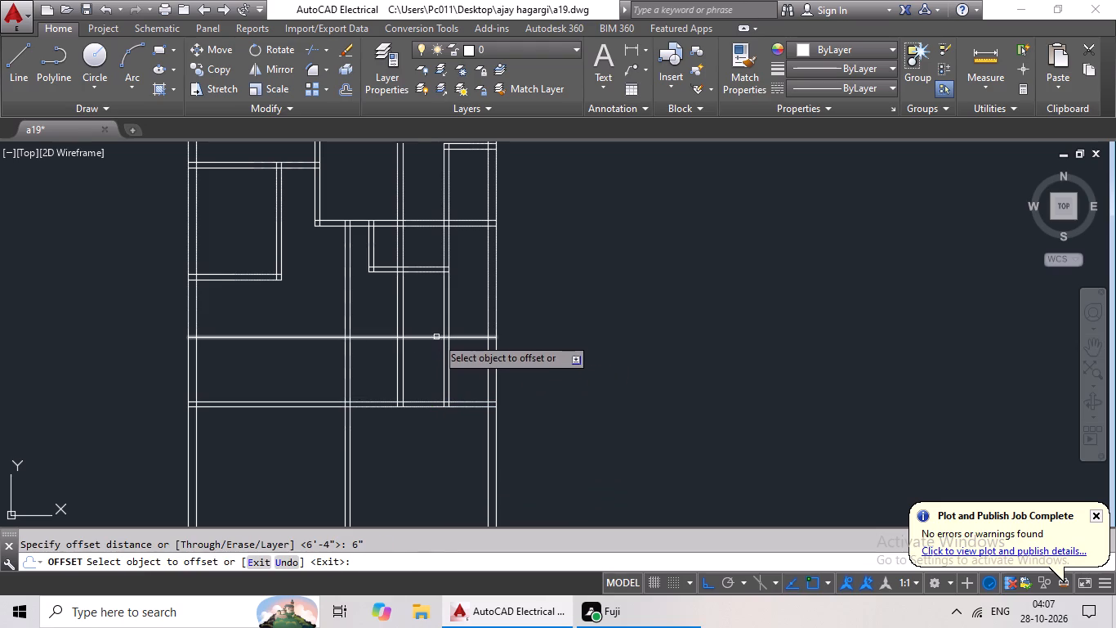
pyautogui.moveTo(436, 337); pyautogui.dragTo(436, 328)
pyautogui.click(436, 309)
pyautogui.press('Escape')
pyautogui.press('Escape')
pyautogui.press('Escape')
pyautogui.press('Escape')
pyautogui.press('Escape')
pyautogui.press('Escape')
pyautogui.press('Escape')
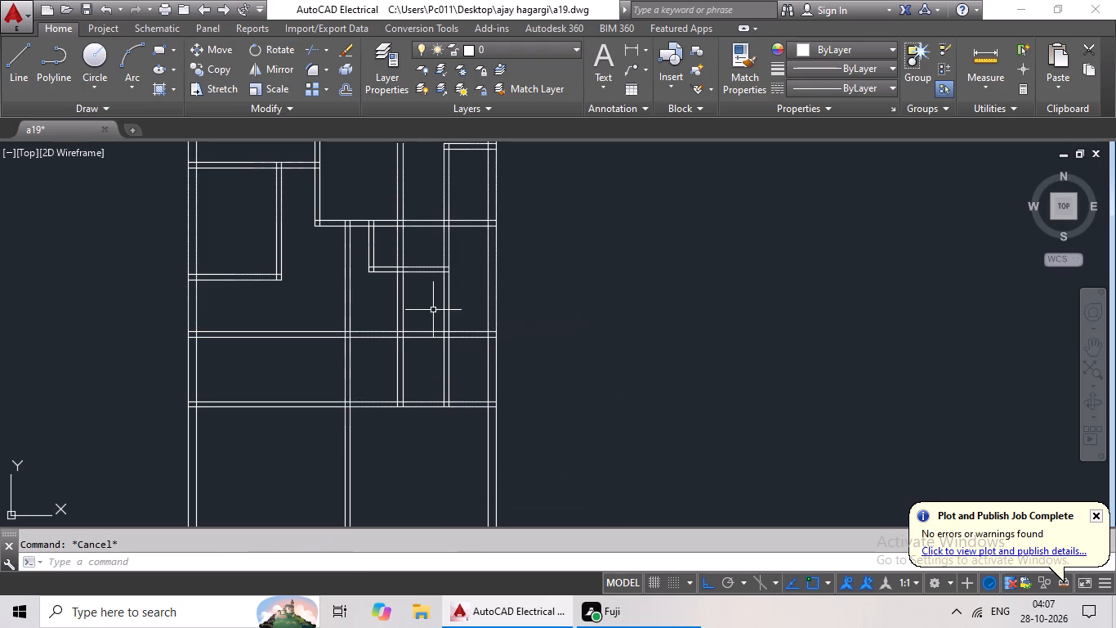
# Trim the new cross partition between the central and new vertical partitions, and between the rightmost partition and the right outer wall.
pyautogui.write('tr')
pyautogui.press('space')
pyautogui.press('space')
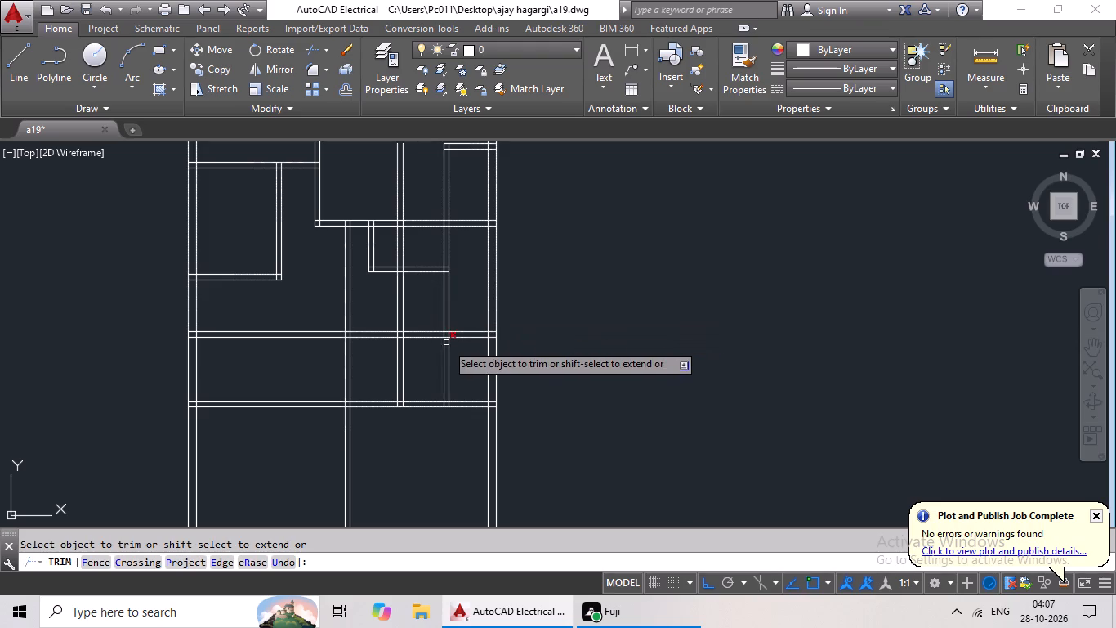
pyautogui.scroll(3, 450, 343)
pyautogui.moveTo(497, 277); pyautogui.dragTo(495, 351)
pyautogui.click(495, 351)
pyautogui.moveTo(168, 251); pyautogui.dragTo(137, 362)
pyautogui.click(137, 362)
pyautogui.moveTo(181, 341); pyautogui.dragTo(429, 319, button='middle')
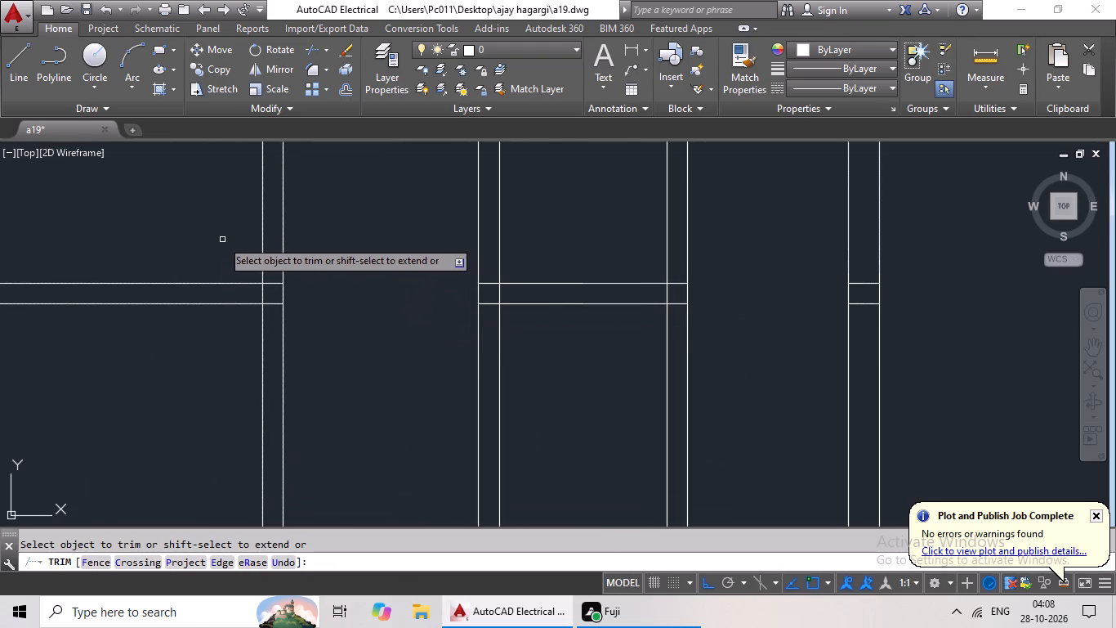
# Erase the new cross partition's leftover lines left of the central vertical partition and inside the right outer wall.
pyautogui.press('Escape')
pyautogui.moveTo(218, 241); pyautogui.dragTo(152, 350)
pyautogui.press('Delete')
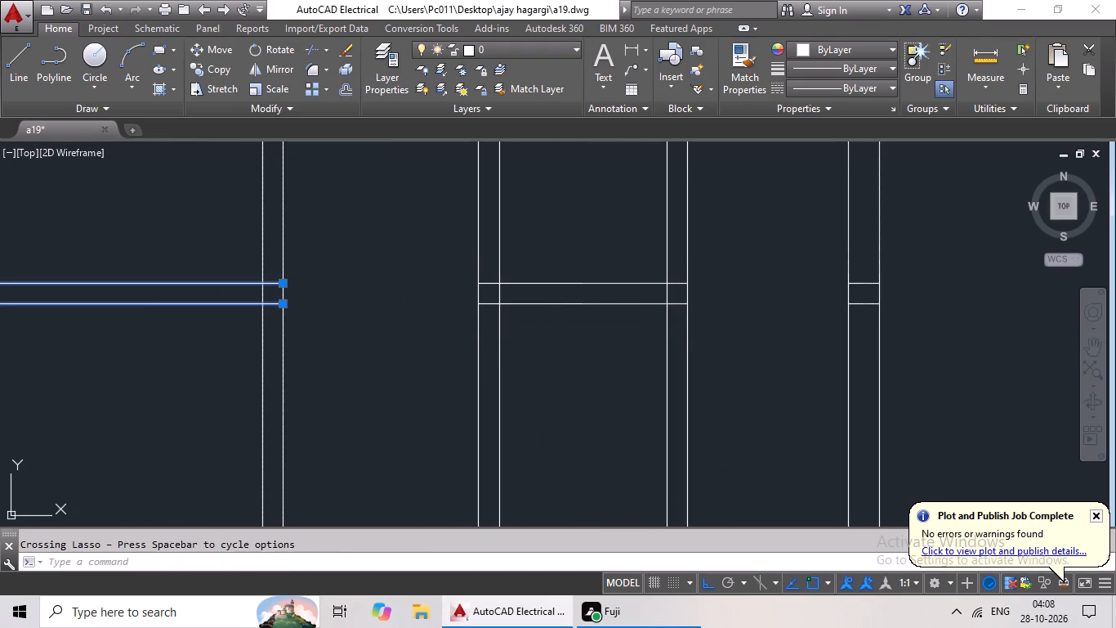
pyautogui.scroll(-4, 203, 329)
pyautogui.scroll(3, 242, 328)
pyautogui.scroll(-1, 254, 320)
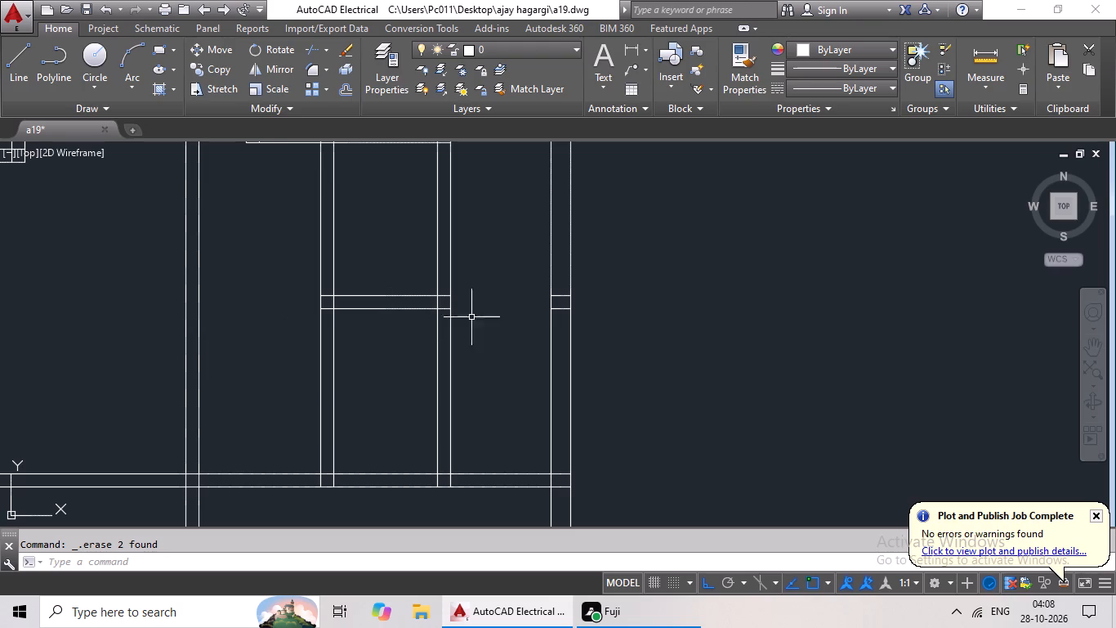
pyautogui.scroll(4, 569, 300)
pyautogui.moveTo(542, 228); pyautogui.dragTo(507, 389)
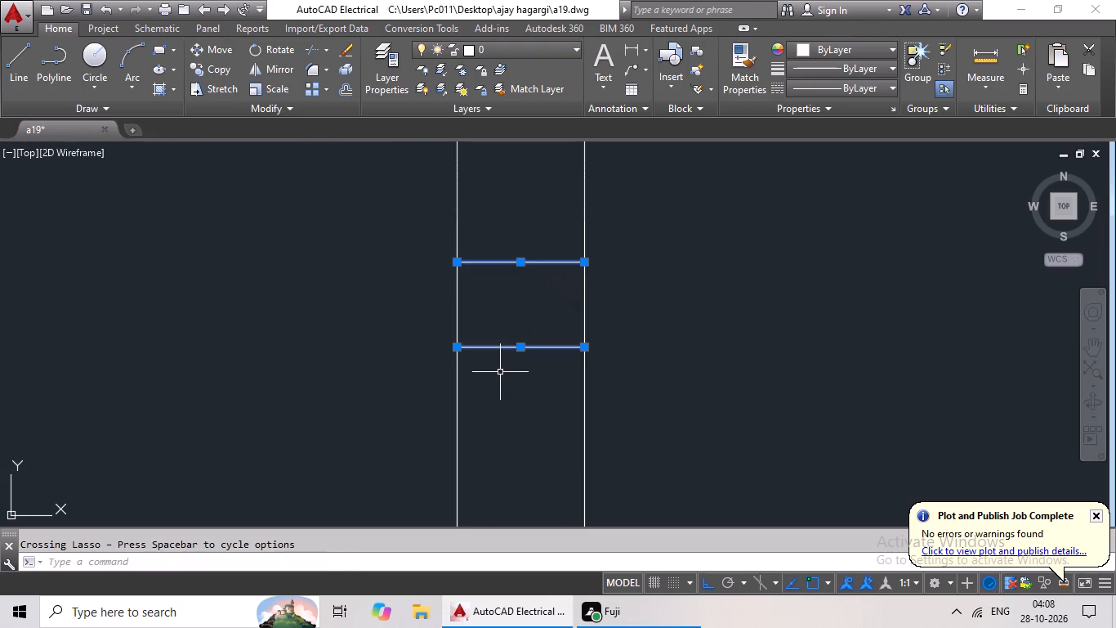
pyautogui.press('Delete')
pyautogui.scroll(-5, 516, 367)
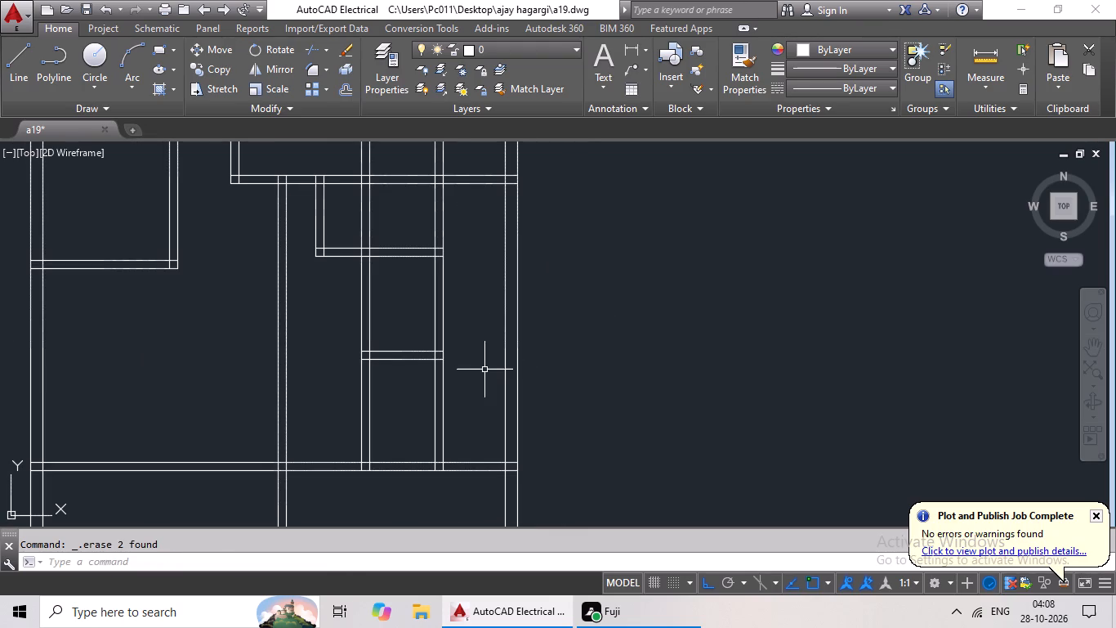
pyautogui.scroll(-2, 485, 358)
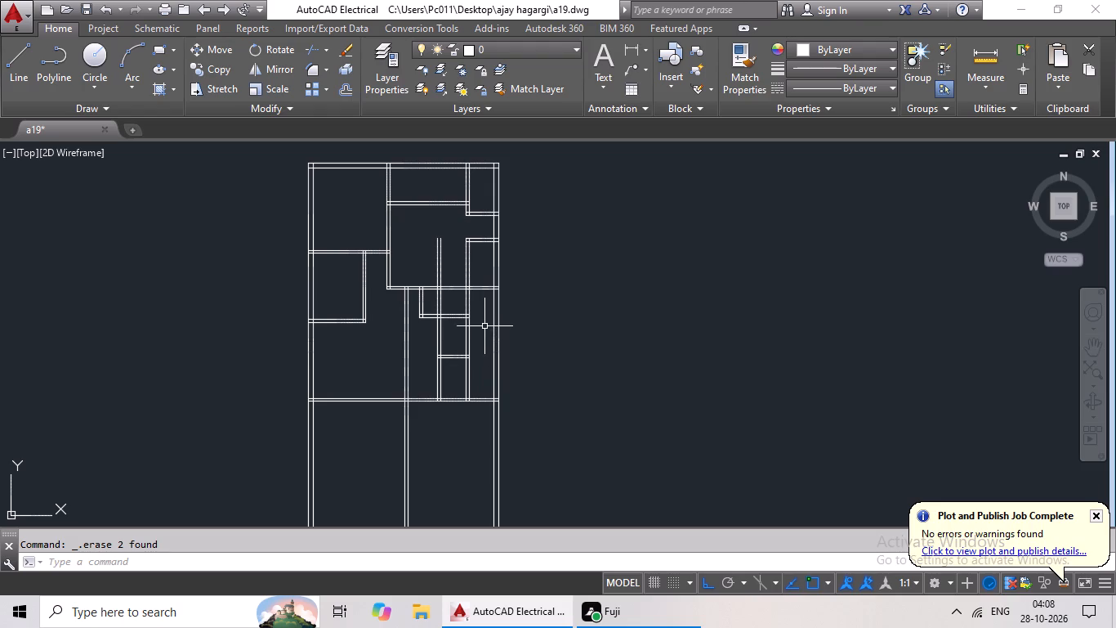
# Trim both lines of the new vertical partition between the new cross partition and the small room's bottom wall above it.
pyautogui.press('Escape')
pyautogui.press('Escape')
pyautogui.write('tr')
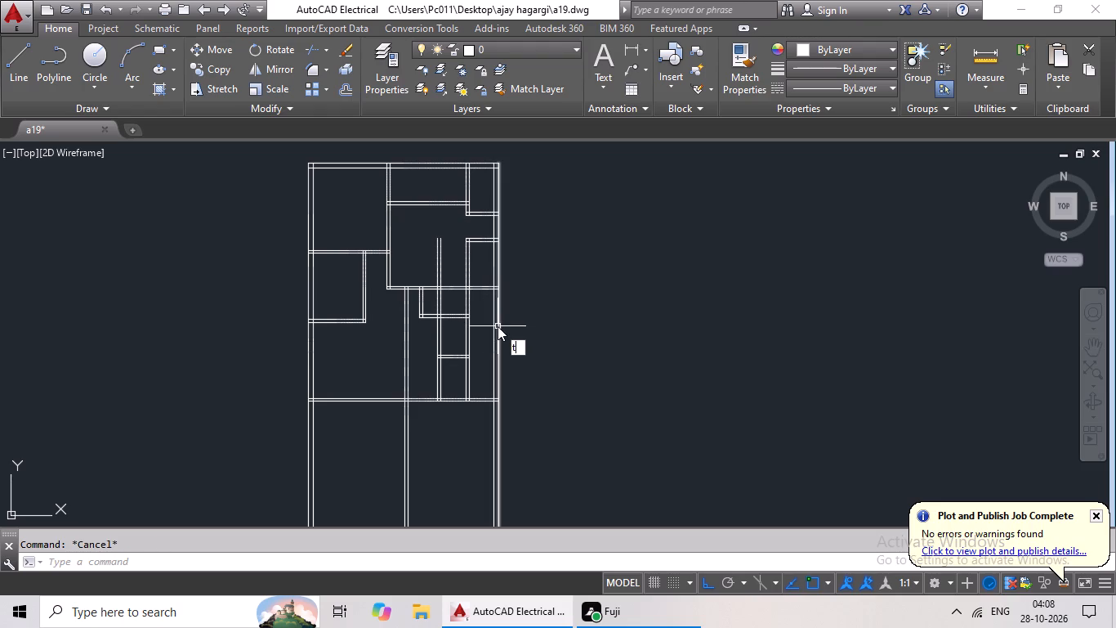
pyautogui.press('space')
pyautogui.press('space')
pyautogui.scroll(2, 435, 323)
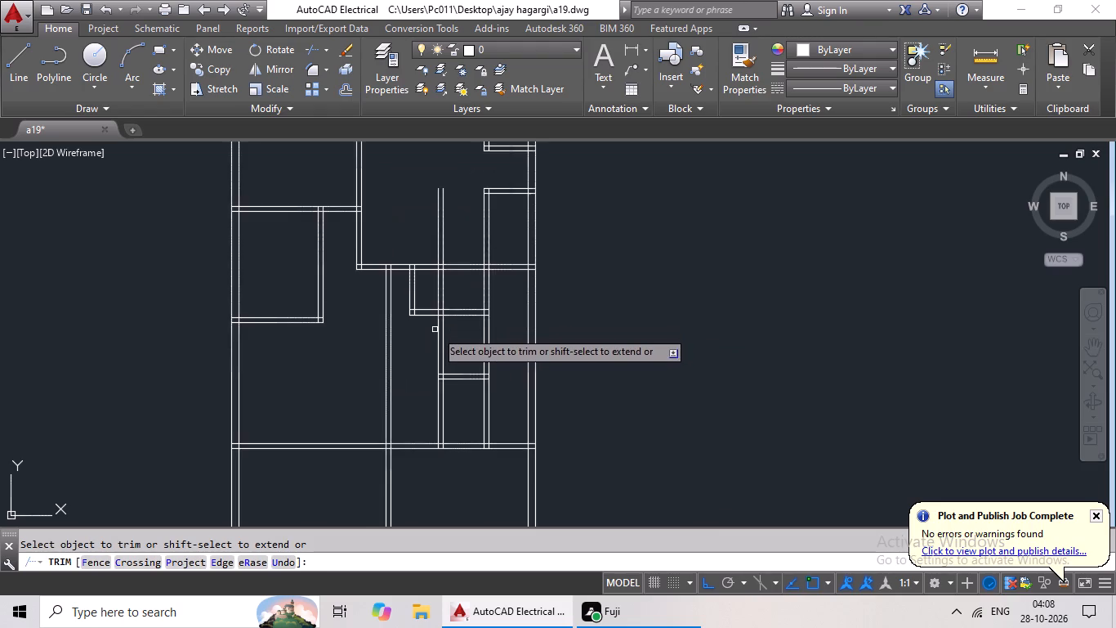
pyautogui.moveTo(476, 324); pyautogui.dragTo(438, 381)
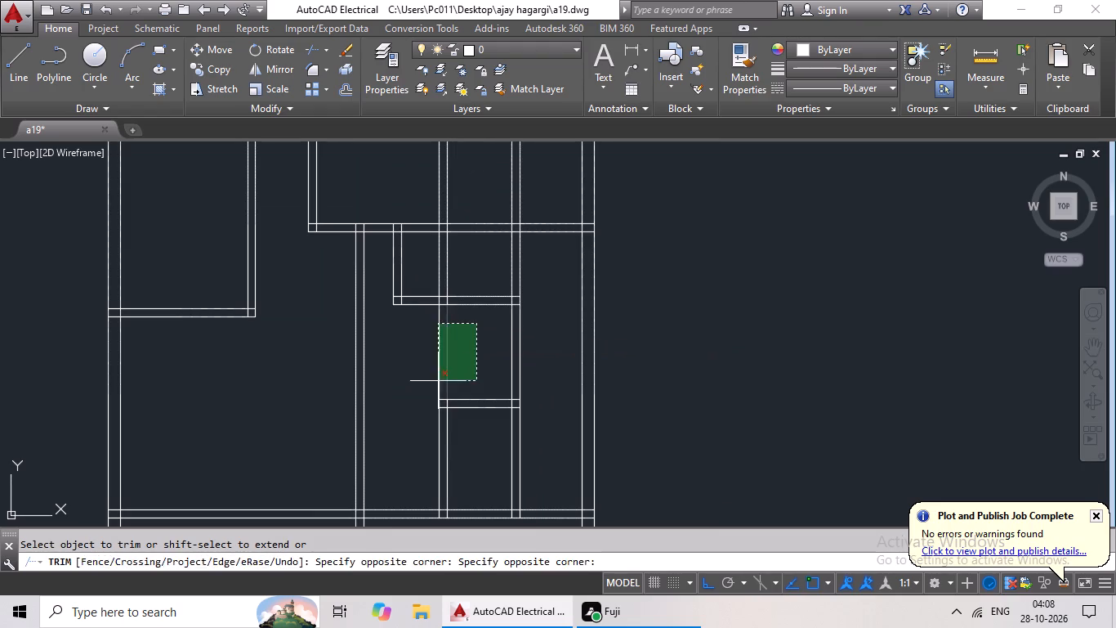
pyautogui.moveTo(438, 381); pyautogui.dragTo(431, 388)
pyautogui.press('Escape')
pyautogui.press('Escape')
# Erase the remaining upper part of the new vertical partition running through the small room.
pyautogui.moveTo(469, 256); pyautogui.dragTo(413, 269)
pyautogui.press('Delete')
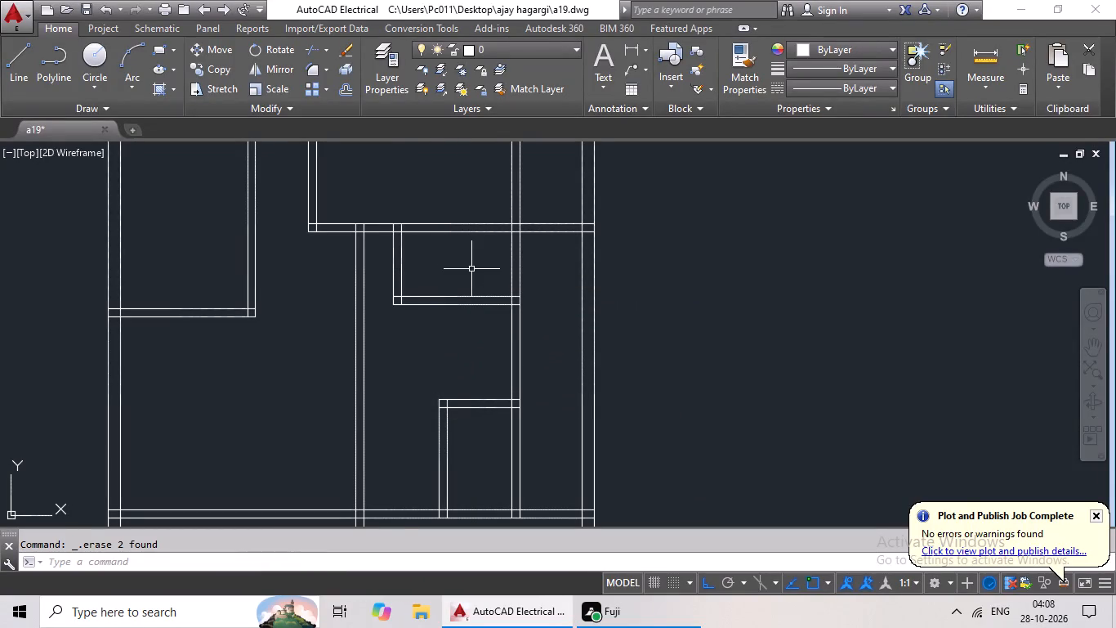
# Examine the lower part of the floor plan, down to the two large rooms at the bottom outer wall.
pyautogui.scroll(-1, 473, 269)
pyautogui.moveTo(489, 290); pyautogui.dragTo(510, 244, button='middle')
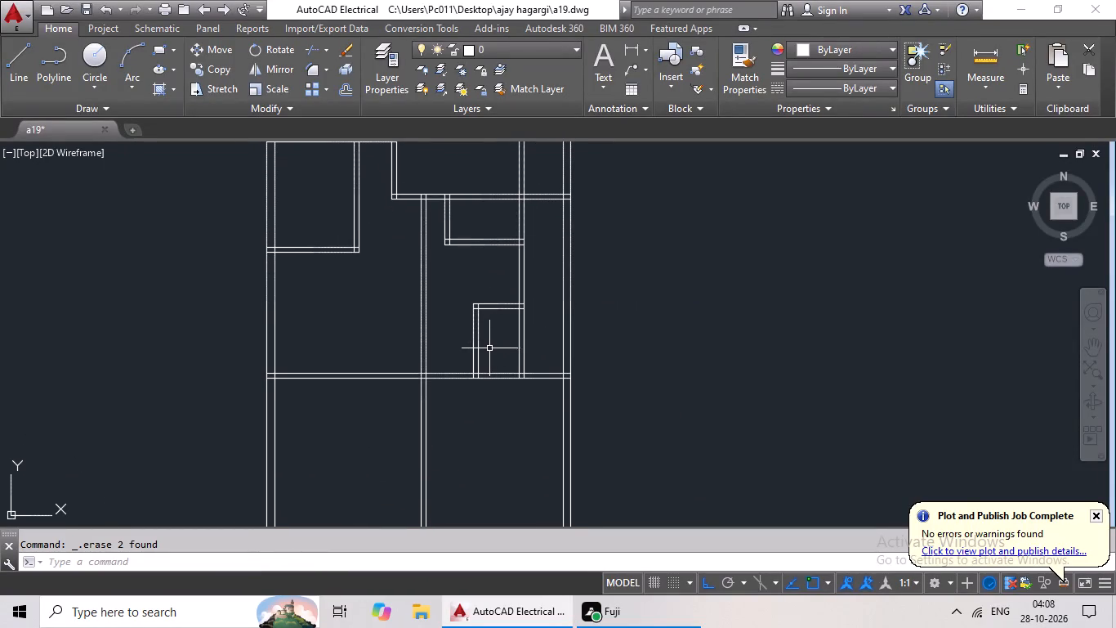
pyautogui.moveTo(391, 355); pyautogui.dragTo(404, 316, button='middle')
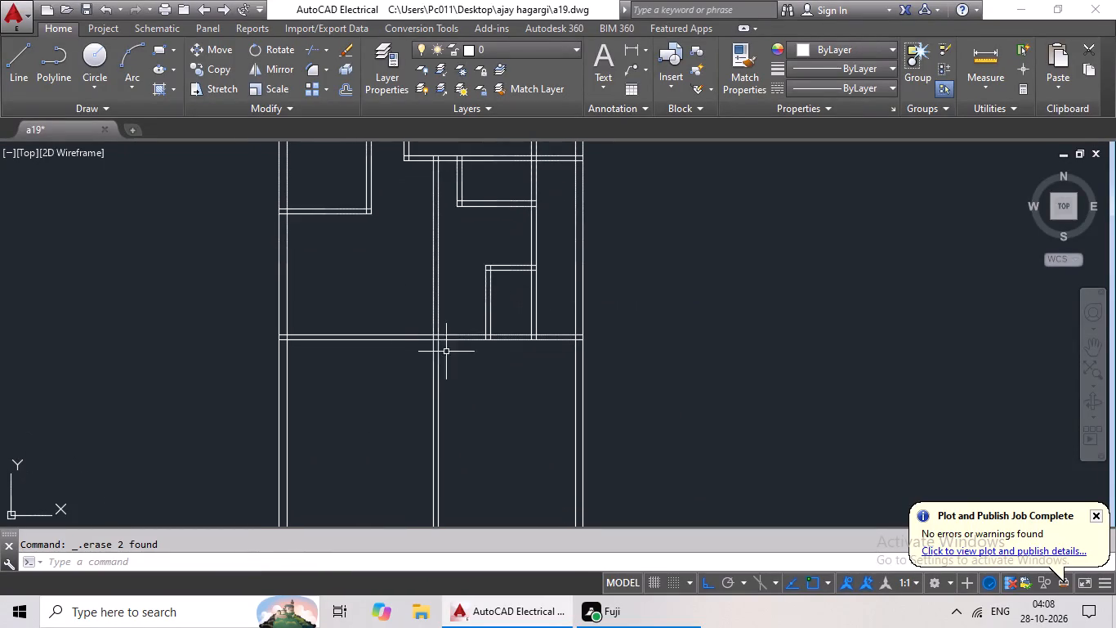
pyautogui.moveTo(466, 386); pyautogui.dragTo(475, 354, button='middle')
pyautogui.moveTo(518, 406); pyautogui.dragTo(534, 323, button='middle')
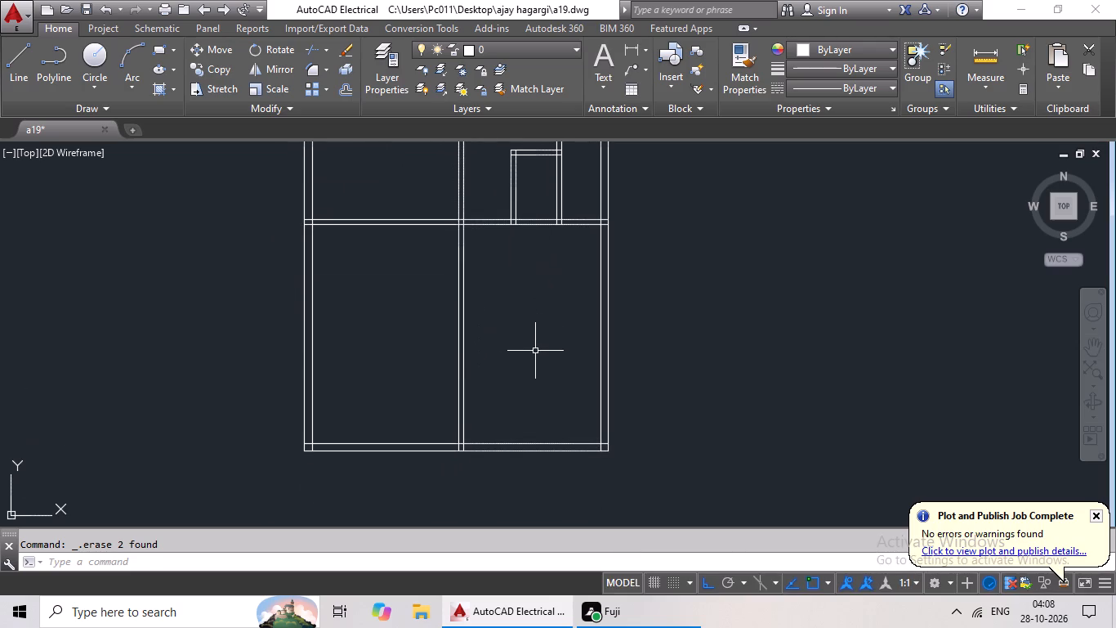
pyautogui.scroll(-3, 595, 370)
pyautogui.scroll(3, 540, 355)
pyautogui.press('Escape')
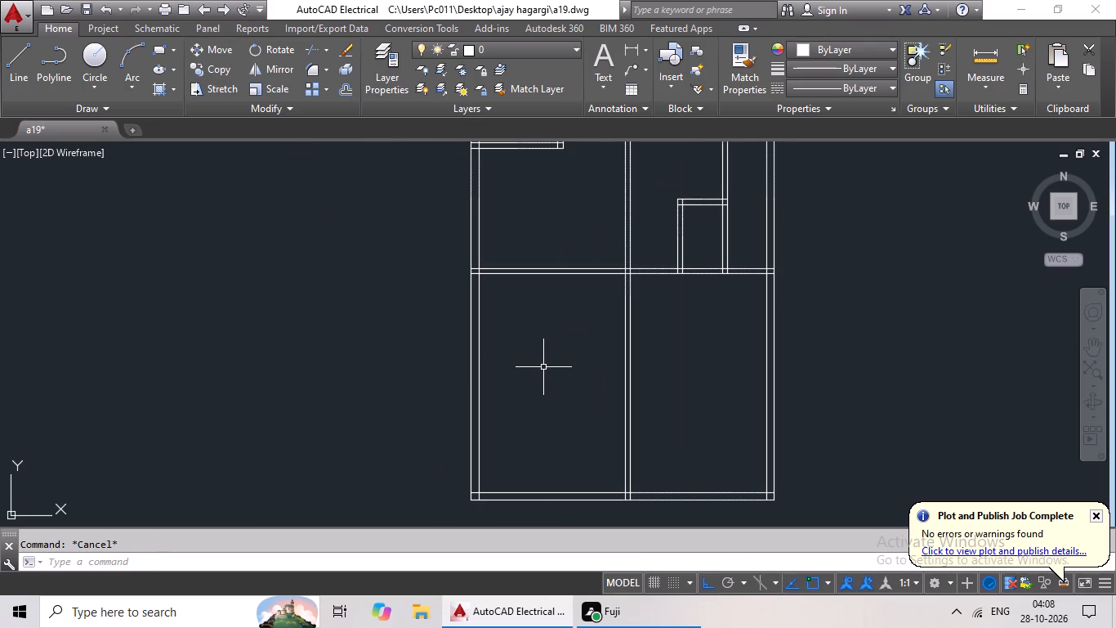
pyautogui.press('Escape')
pyautogui.press('Escape')
pyautogui.press('Escape')
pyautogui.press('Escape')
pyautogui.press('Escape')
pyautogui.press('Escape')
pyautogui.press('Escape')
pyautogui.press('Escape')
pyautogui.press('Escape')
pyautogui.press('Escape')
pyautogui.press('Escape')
# Offset the central vertical partition's left line by 10'6" toward the left outer wall.
pyautogui.press('o')
pyautogui.press('Return')
pyautogui.press('Escape')
pyautogui.press('Escape')
pyautogui.press('o')
pyautogui.press('Return')
pyautogui.write('10\'6"')
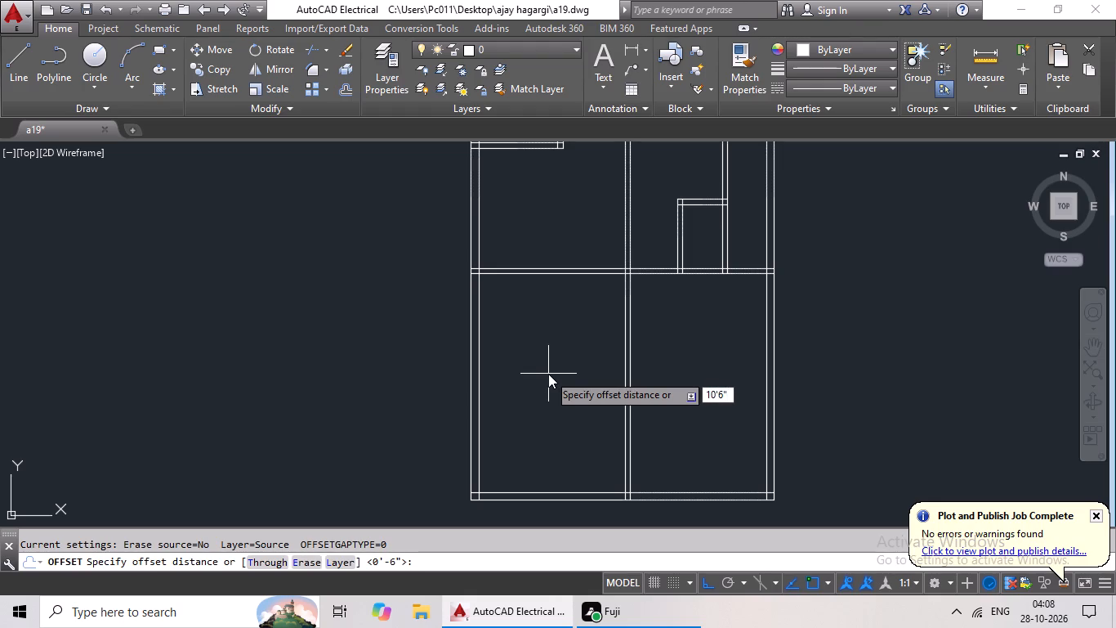
pyautogui.press('Return')
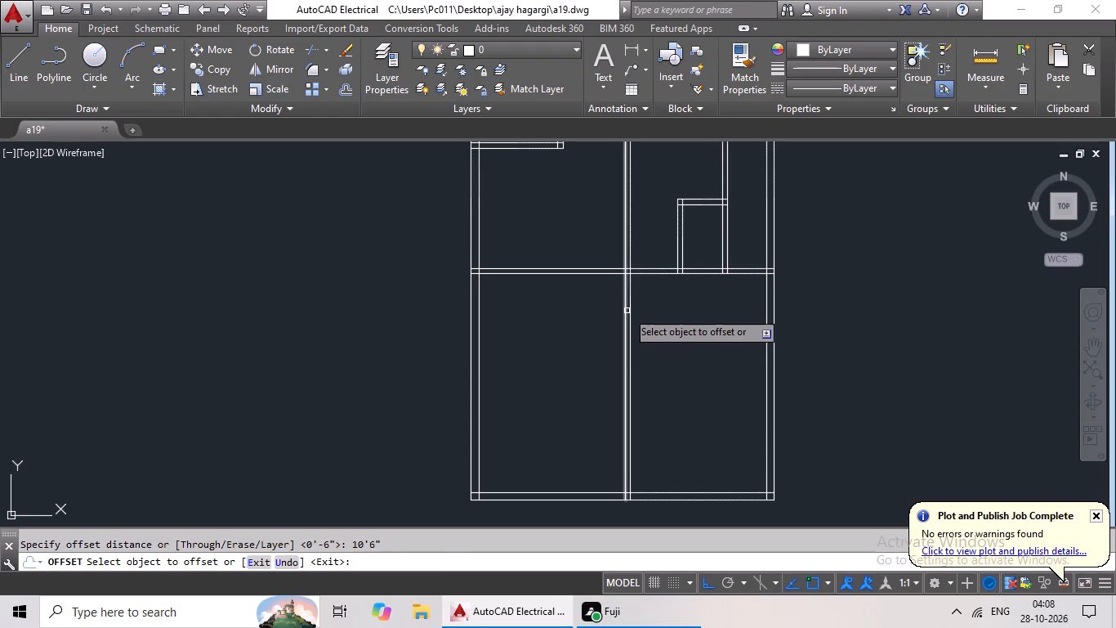
pyautogui.click(627, 311)
pyautogui.click(535, 347)
pyautogui.press('Escape')
pyautogui.press('Escape')
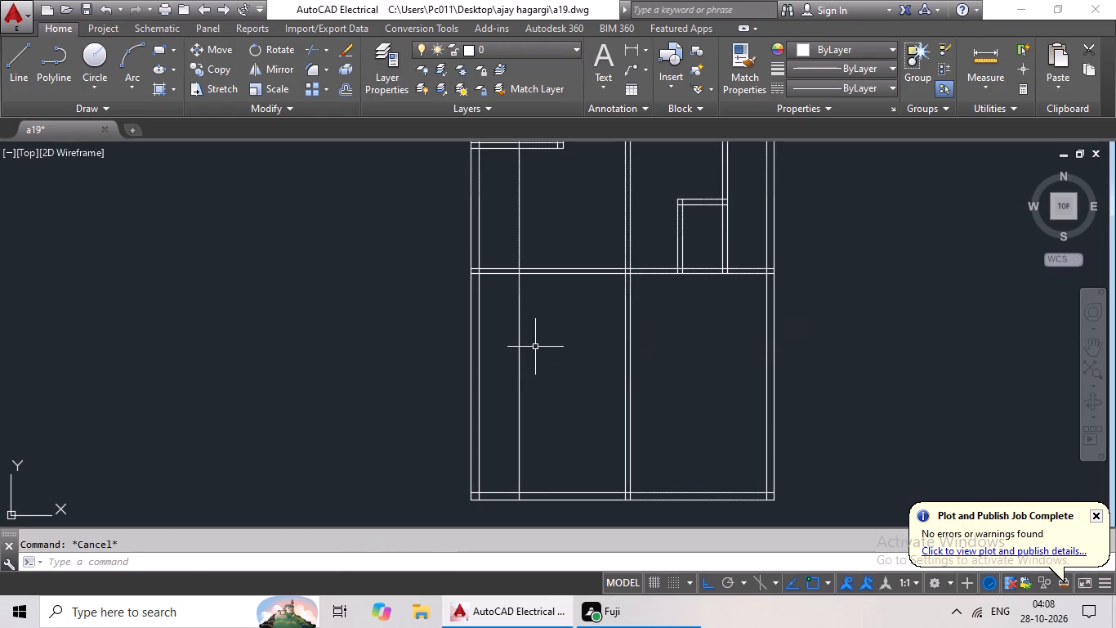
pyautogui.press('Escape')
pyautogui.press('Escape')
pyautogui.press('Escape')
pyautogui.press('Escape')
# Offset the new vertical line 6" toward the left outer wall to form a partition.
pyautogui.press('o')
pyautogui.press('Return')
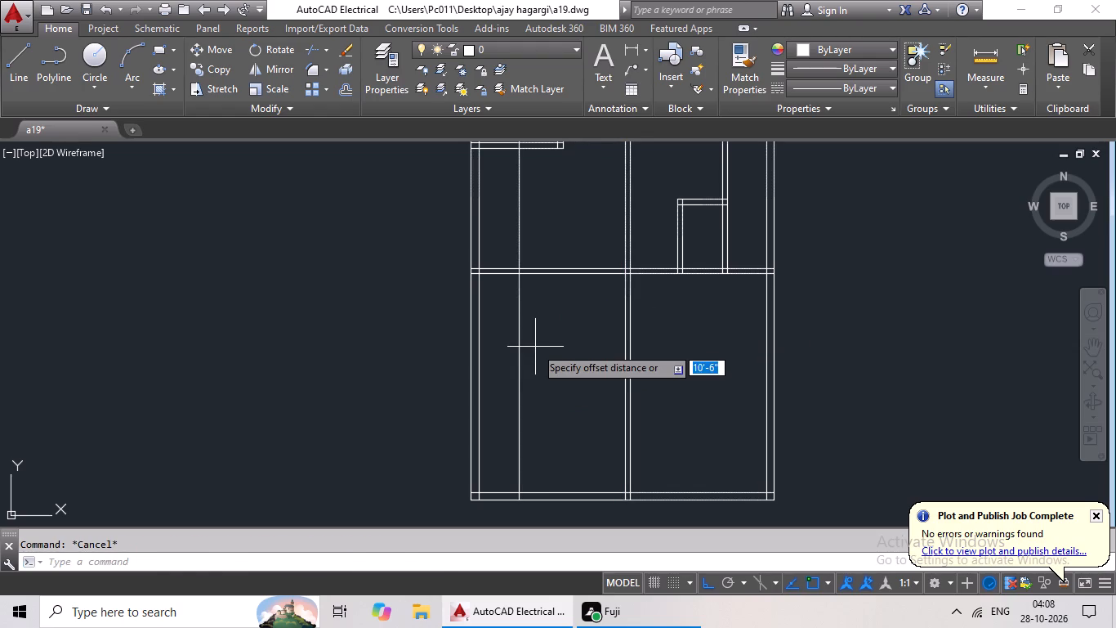
pyautogui.write('6"')
pyautogui.press('Return')
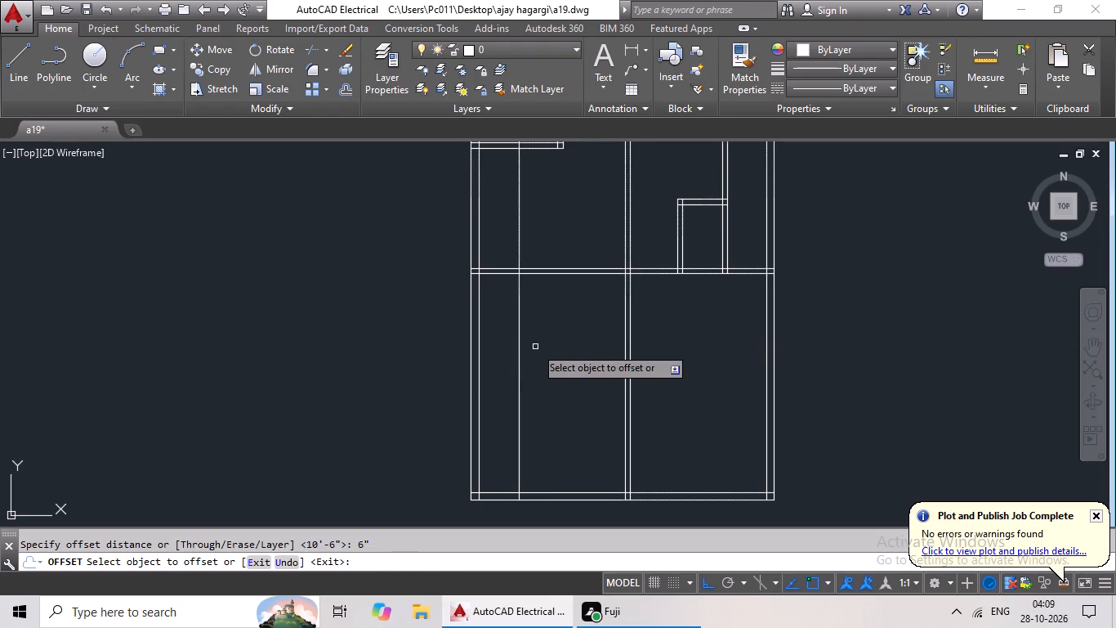
pyautogui.moveTo(520, 345); pyautogui.dragTo(502, 349)
pyautogui.click(484, 353)
pyautogui.press('Escape')
pyautogui.press('Escape')
pyautogui.press('Escape')
pyautogui.press('Escape')
pyautogui.press('Escape')
# Offset the bottom line of the cross partition above the two large bottom rooms 11' downward.
pyautogui.scroll(-2, 573, 329)
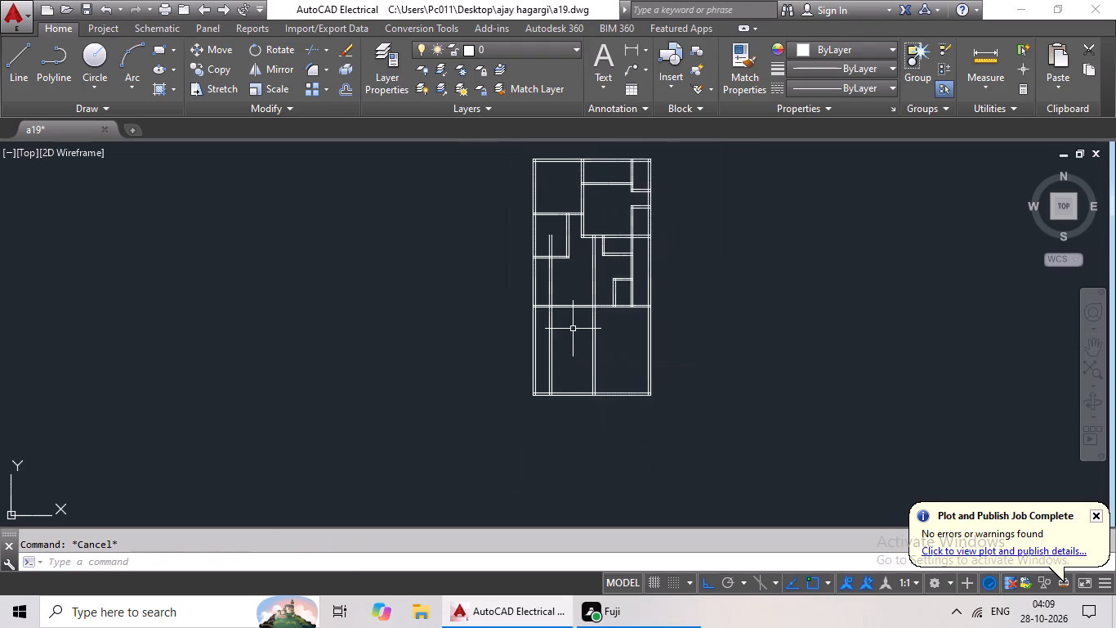
pyautogui.moveTo(573, 326); pyautogui.dragTo(551, 339, button='middle')
pyautogui.scroll(2, 551, 339)
pyautogui.press('Escape')
pyautogui.press('Escape')
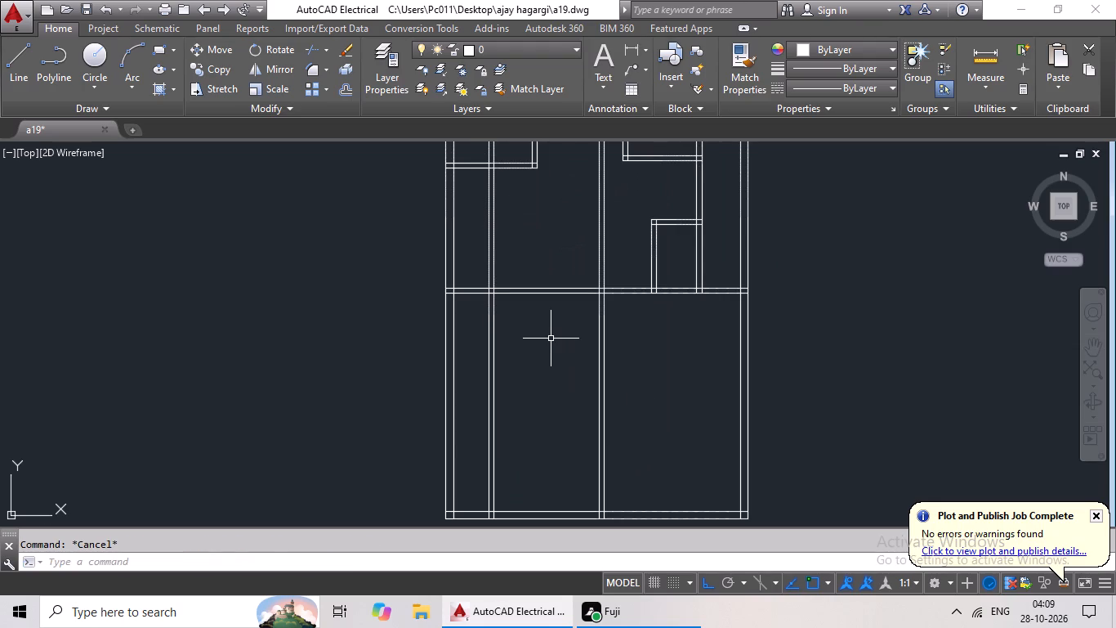
pyautogui.press('o')
pyautogui.press('Return')
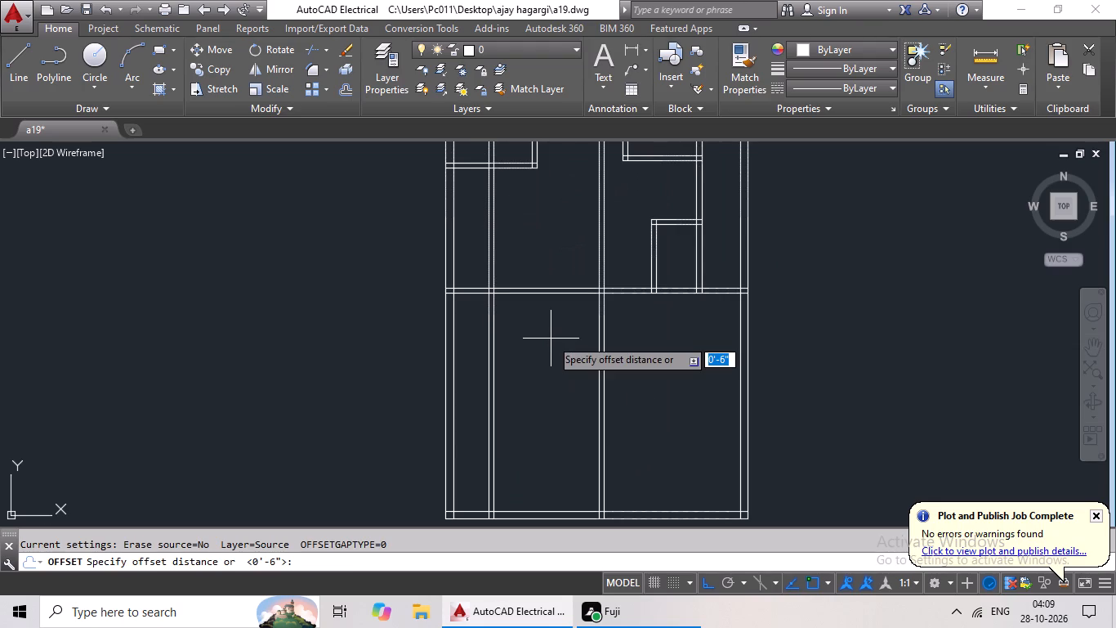
pyautogui.write('11')
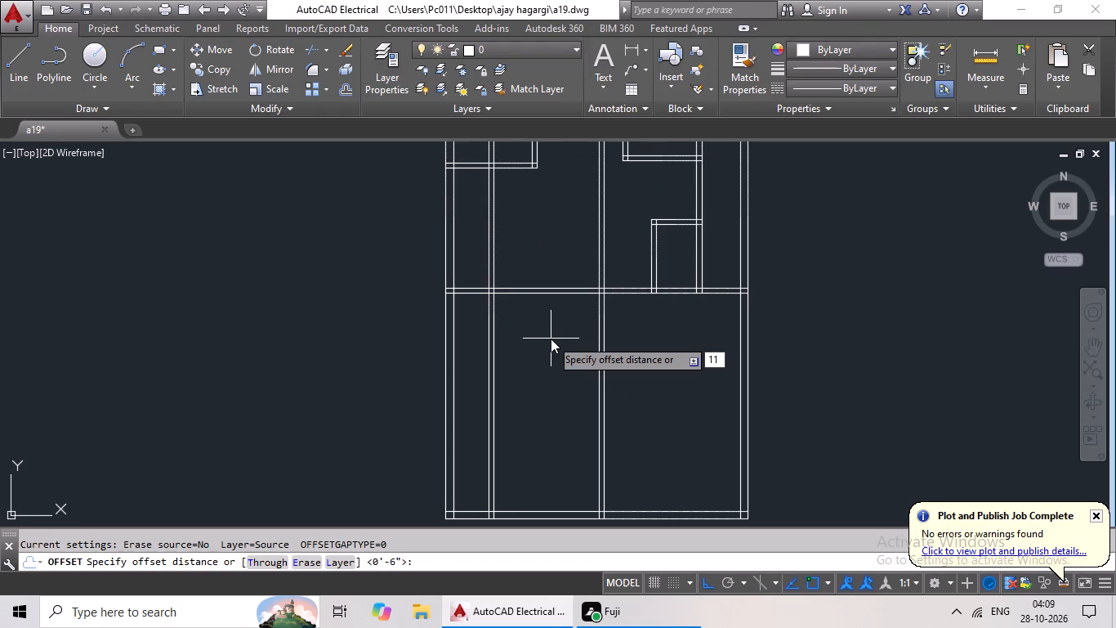
pyautogui.press("'")
pyautogui.press('Return')
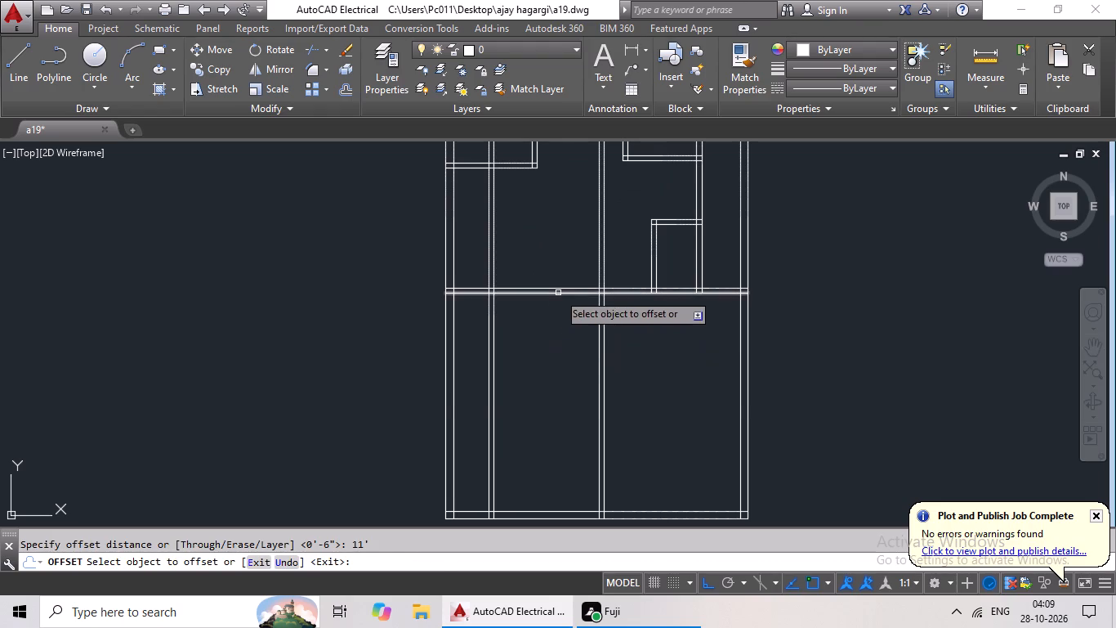
pyautogui.moveTo(558, 293); pyautogui.dragTo(558, 309)
pyautogui.click(560, 367)
pyautogui.press('Escape')
pyautogui.press('Escape')
pyautogui.press('Escape')
pyautogui.press('Escape')
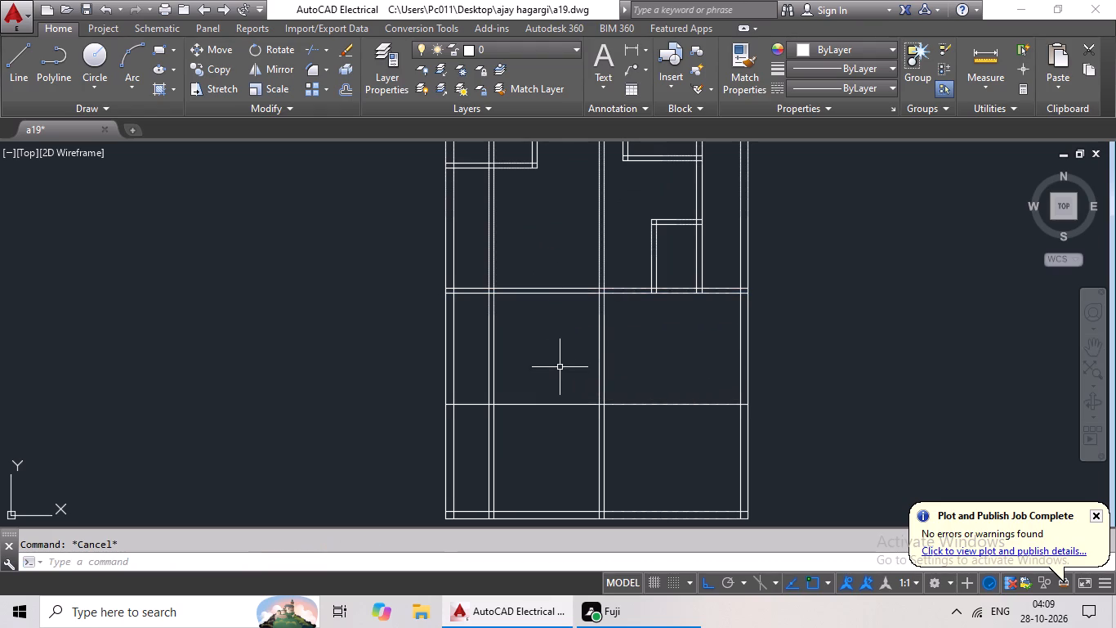
# Offset the new horizontal line 6" downward to form a lower cross partition.
pyautogui.press('o')
pyautogui.press('Escape')
pyautogui.press('Escape')
pyautogui.press('o')
pyautogui.press('Return')
pyautogui.write('6"')
pyautogui.press('Return')
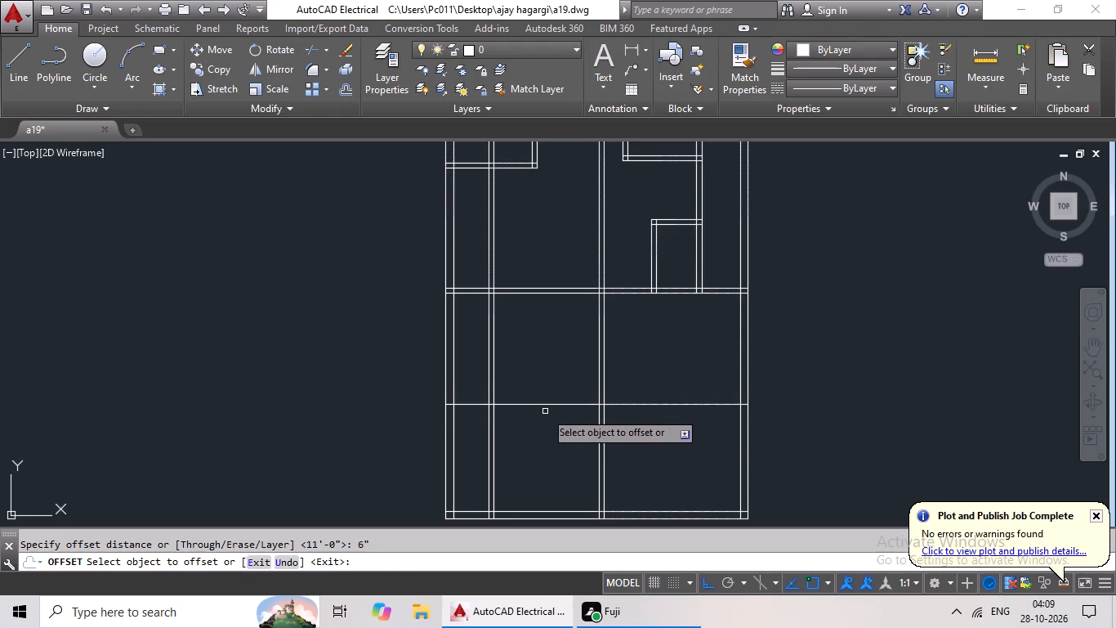
pyautogui.moveTo(556, 404); pyautogui.dragTo(556, 415)
pyautogui.click(556, 424)
pyautogui.press('Escape')
pyautogui.press('Escape')
pyautogui.press('Escape')
pyautogui.press('Escape')
pyautogui.press('Escape')
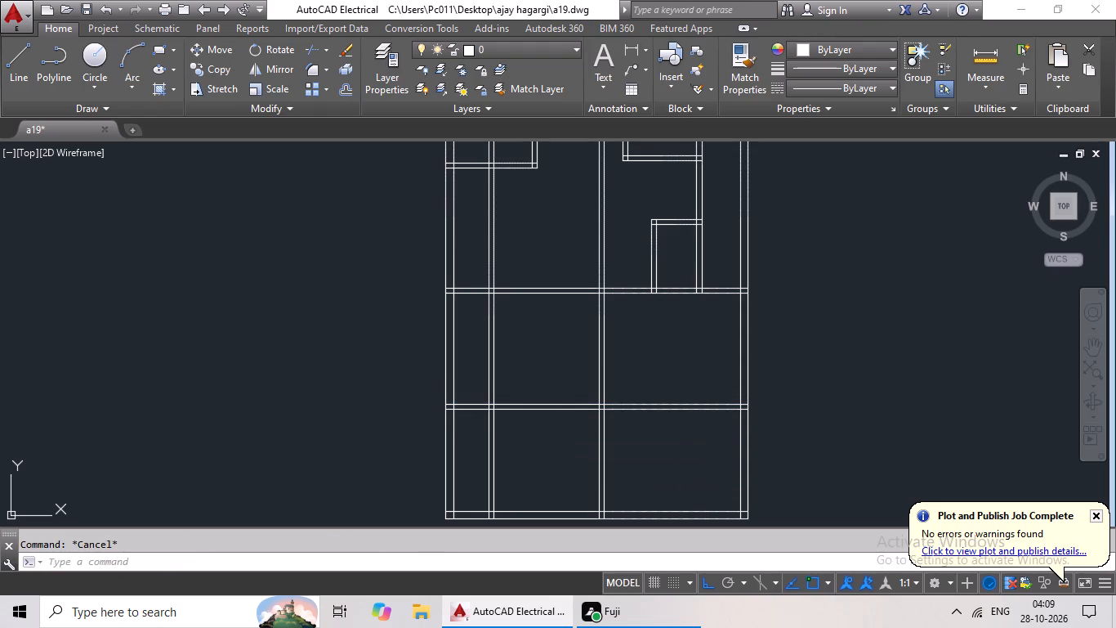
pyautogui.press('Escape')
# Trim the central partition's right line and both lines of the new left vertical partition below the new lower cross partition.
pyautogui.write('tr')
pyautogui.press('space')
pyautogui.press('space')
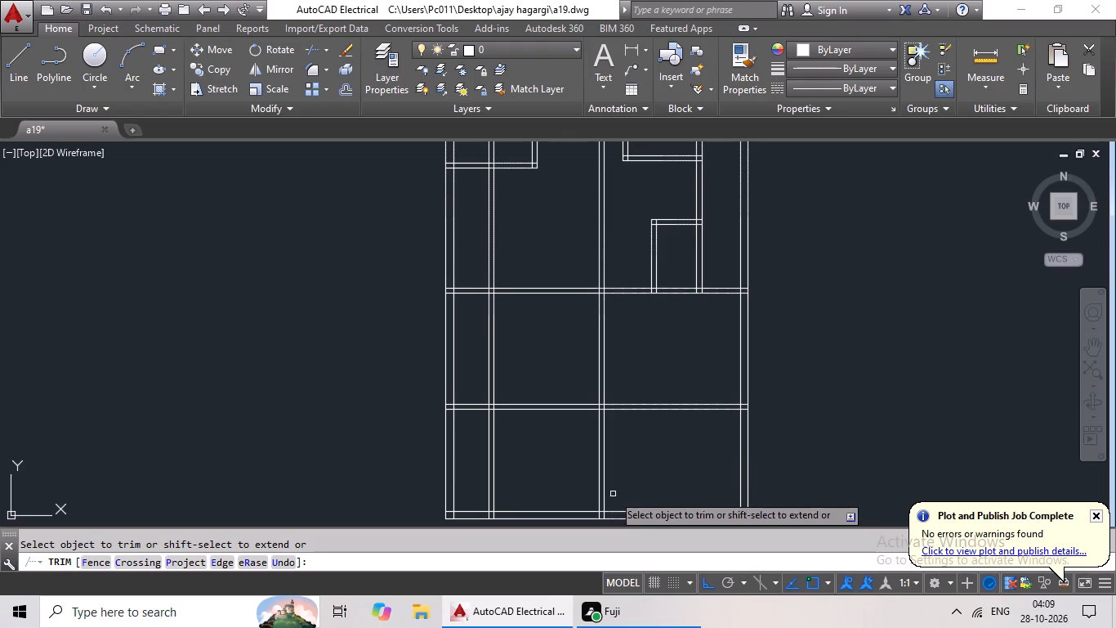
pyautogui.click(604, 469)
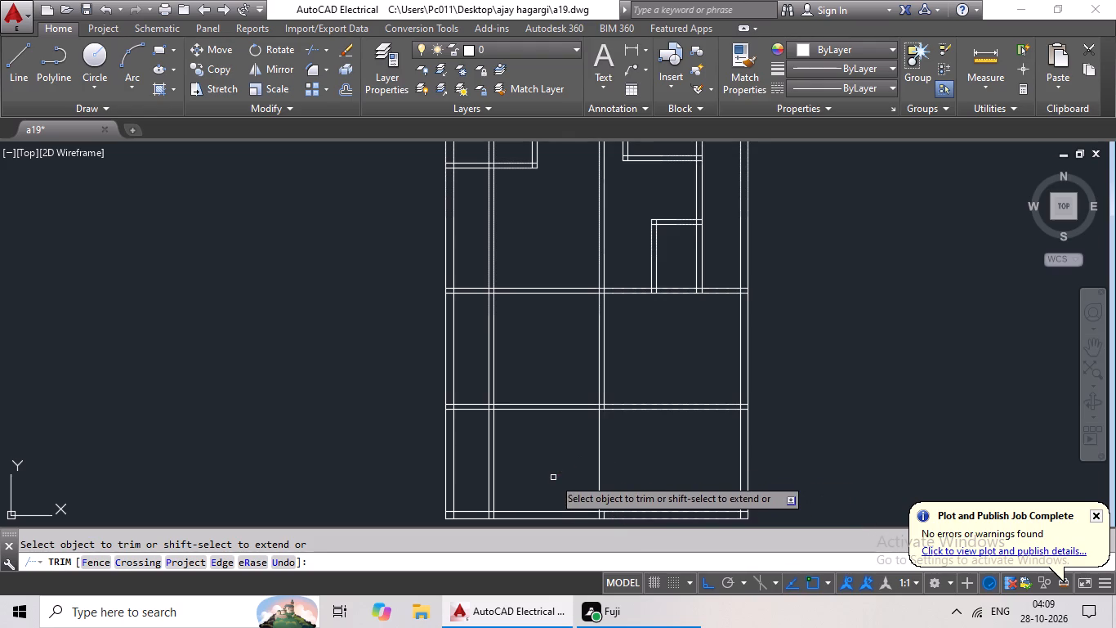
pyautogui.scroll(2, 543, 460)
pyautogui.moveTo(562, 446); pyautogui.dragTo(374, 470)
# Trim the new left vertical partition's lines extending into the small left room above that room's bottom wall.
pyautogui.scroll(-2, 462, 450)
pyautogui.moveTo(528, 339); pyautogui.dragTo(511, 419, button='middle')
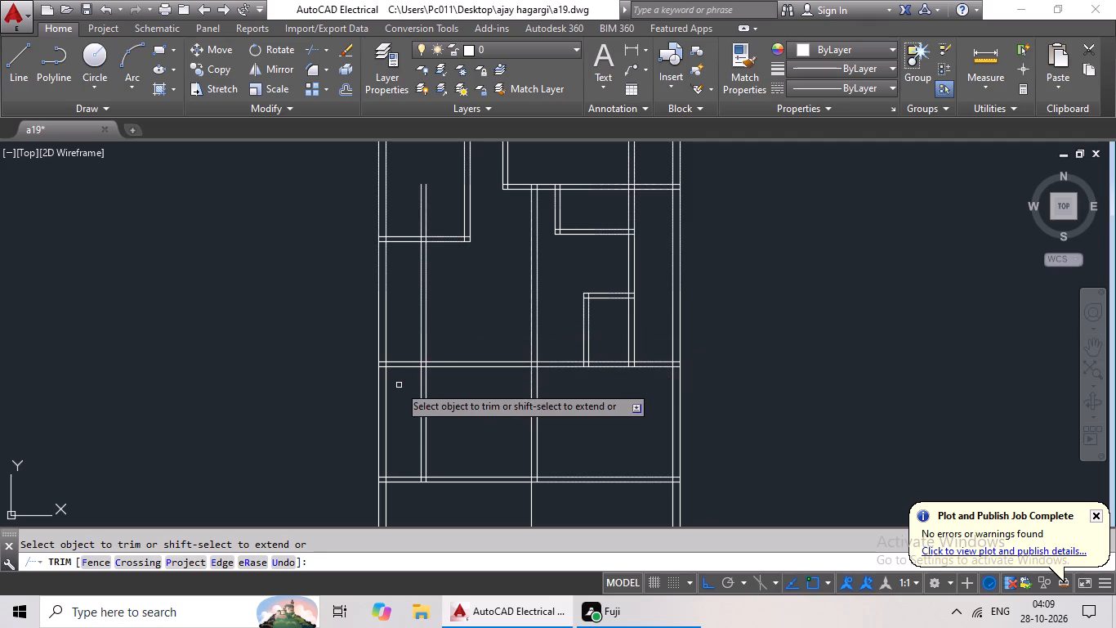
pyautogui.scroll(2, 399, 385)
pyautogui.scroll(-1, 427, 303)
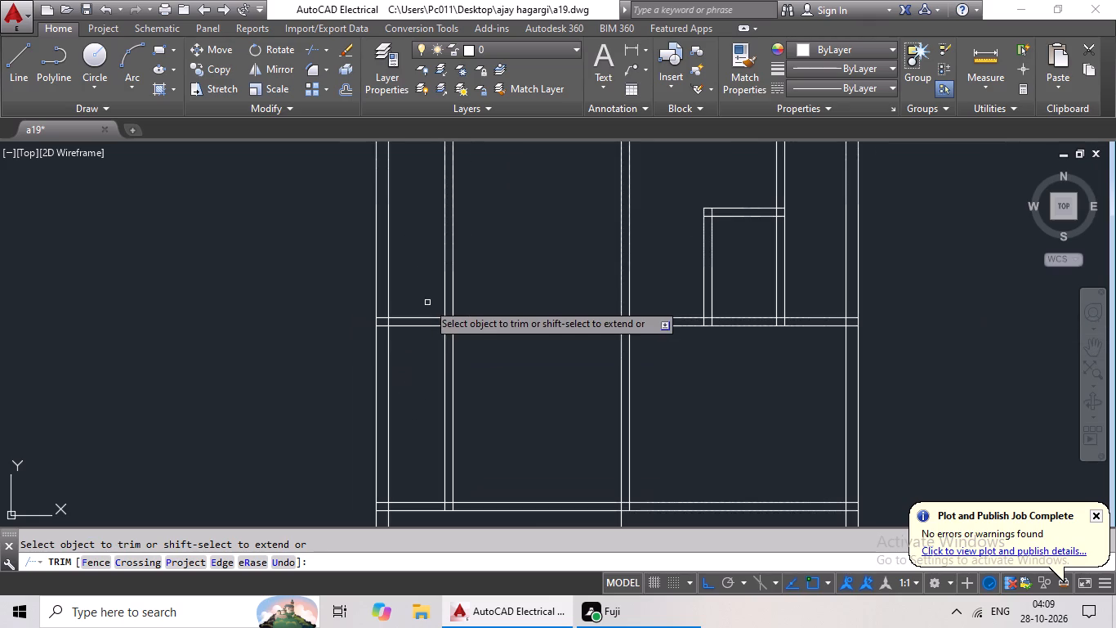
pyautogui.scroll(1, 424, 324)
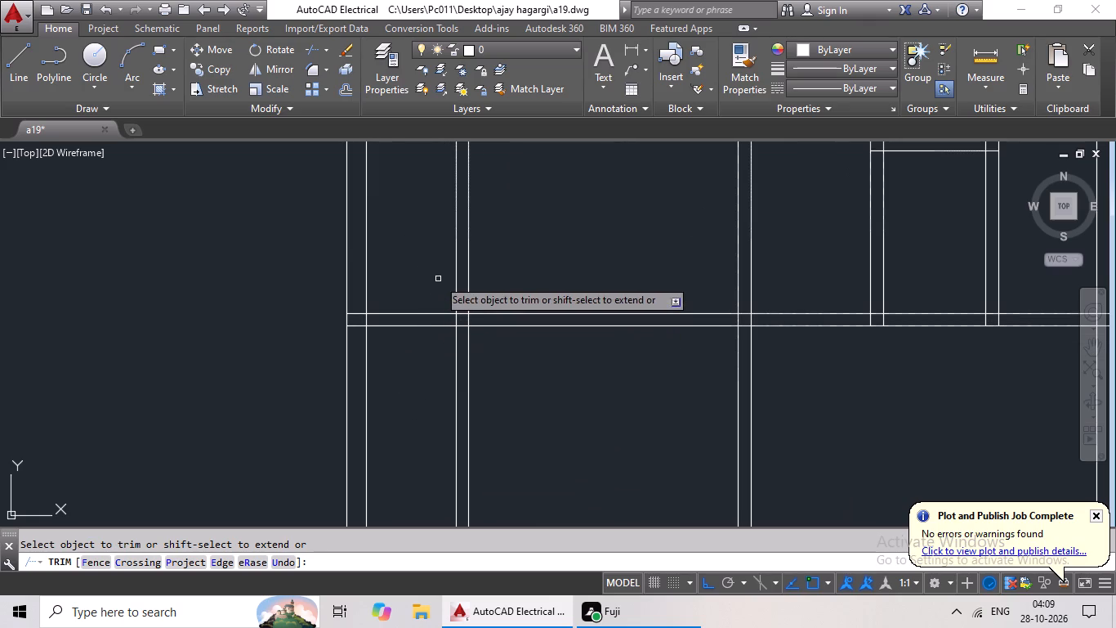
pyautogui.moveTo(462, 231); pyautogui.dragTo(450, 287, button='middle')
pyautogui.moveTo(474, 240); pyautogui.dragTo(446, 312, button='middle')
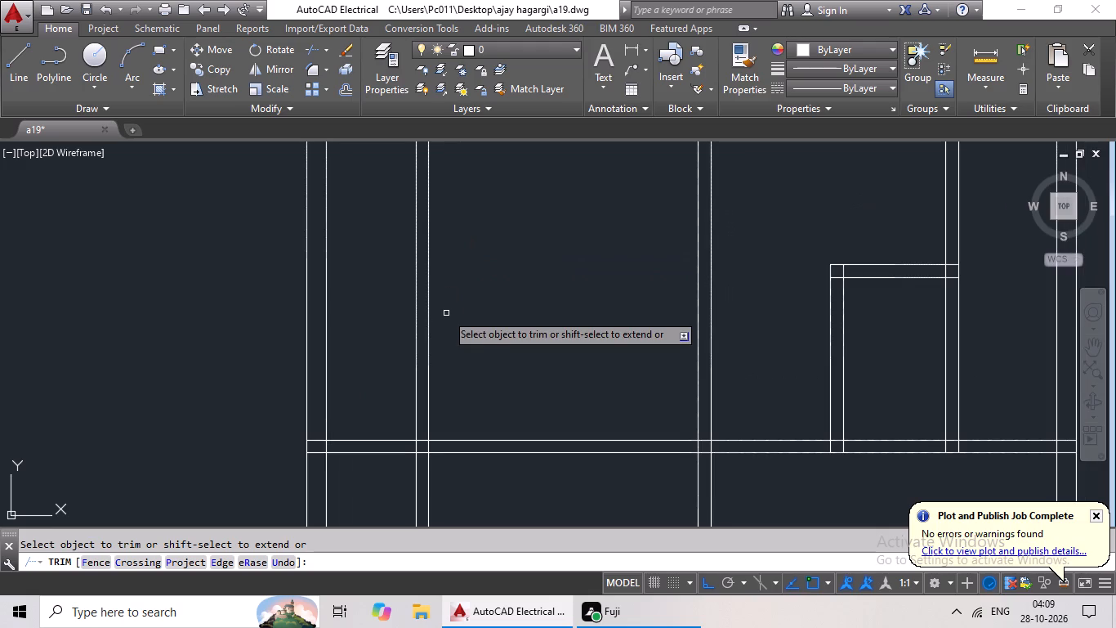
pyautogui.scroll(-3, 475, 286)
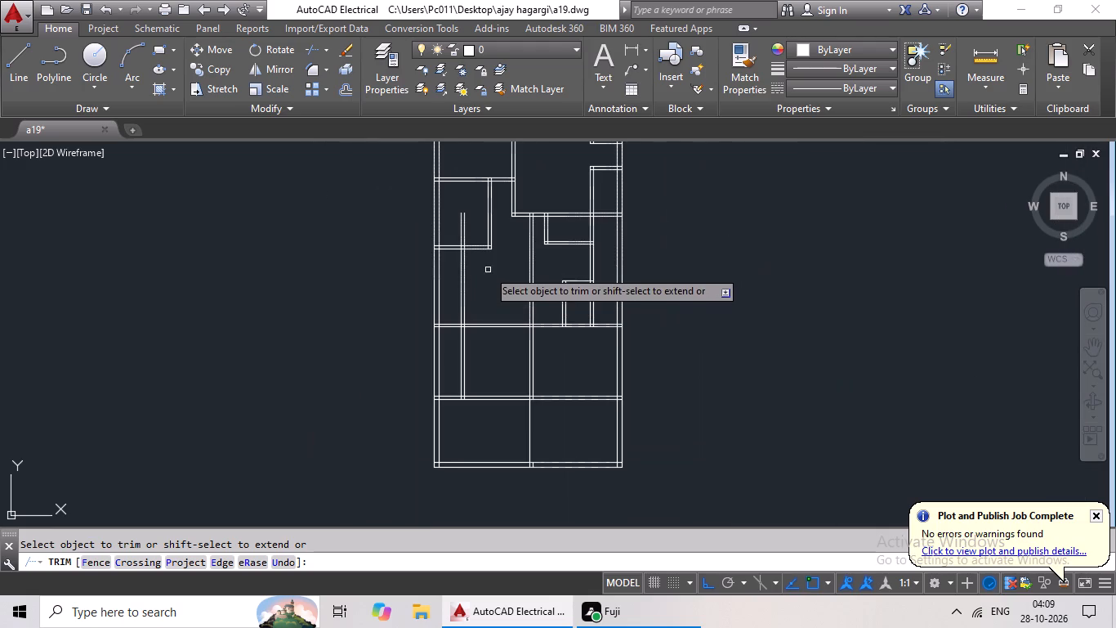
pyautogui.scroll(3, 471, 226)
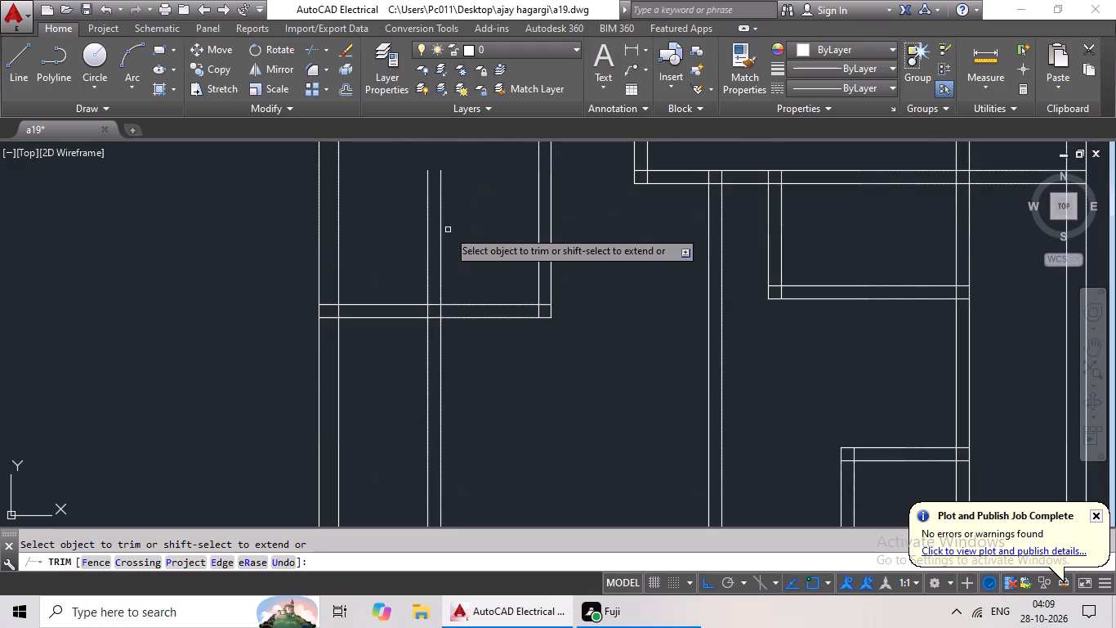
pyautogui.scroll(3, 461, 231)
pyautogui.moveTo(479, 221); pyautogui.dragTo(256, 370)
pyautogui.scroll(-2, 343, 338)
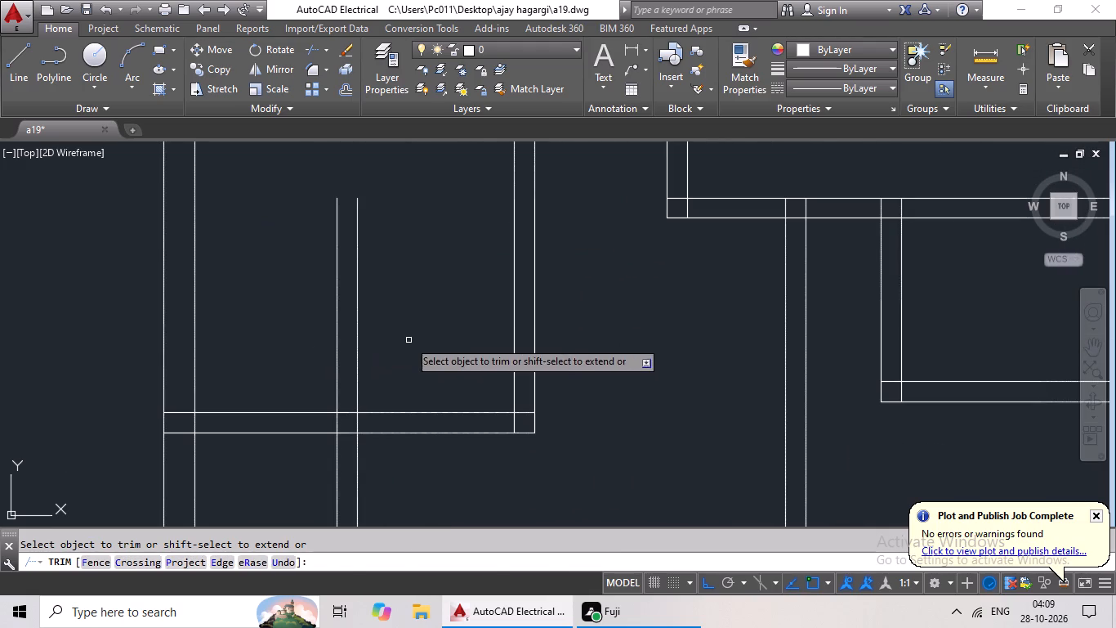
pyautogui.moveTo(403, 342); pyautogui.dragTo(324, 386)
pyautogui.scroll(-3, 377, 371)
pyautogui.moveTo(449, 446); pyautogui.dragTo(478, 352, button='middle')
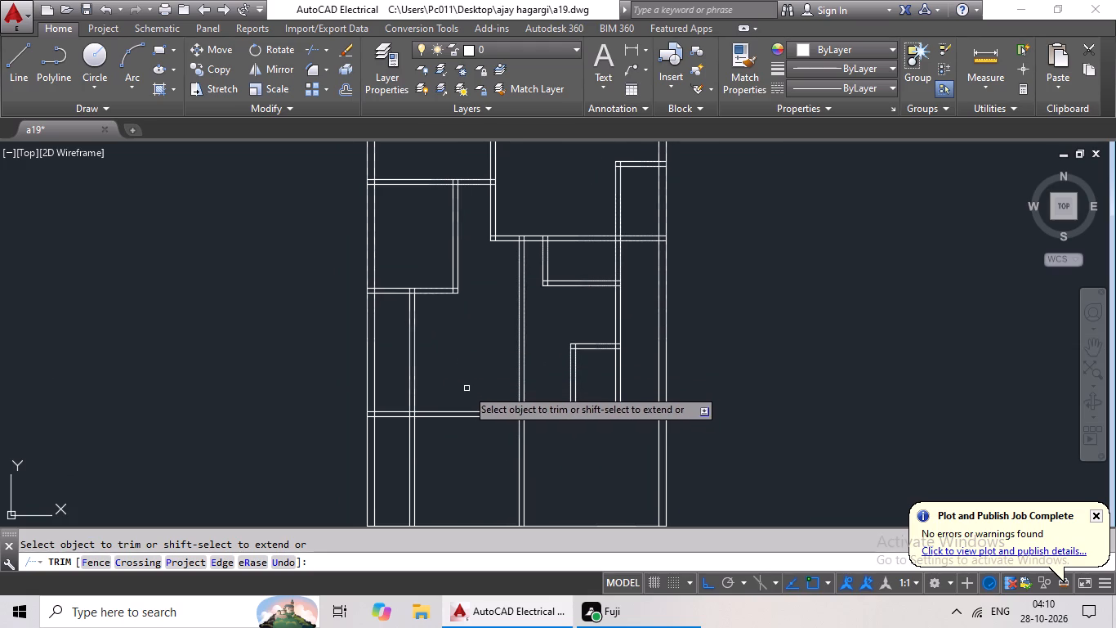
pyautogui.press('Escape')
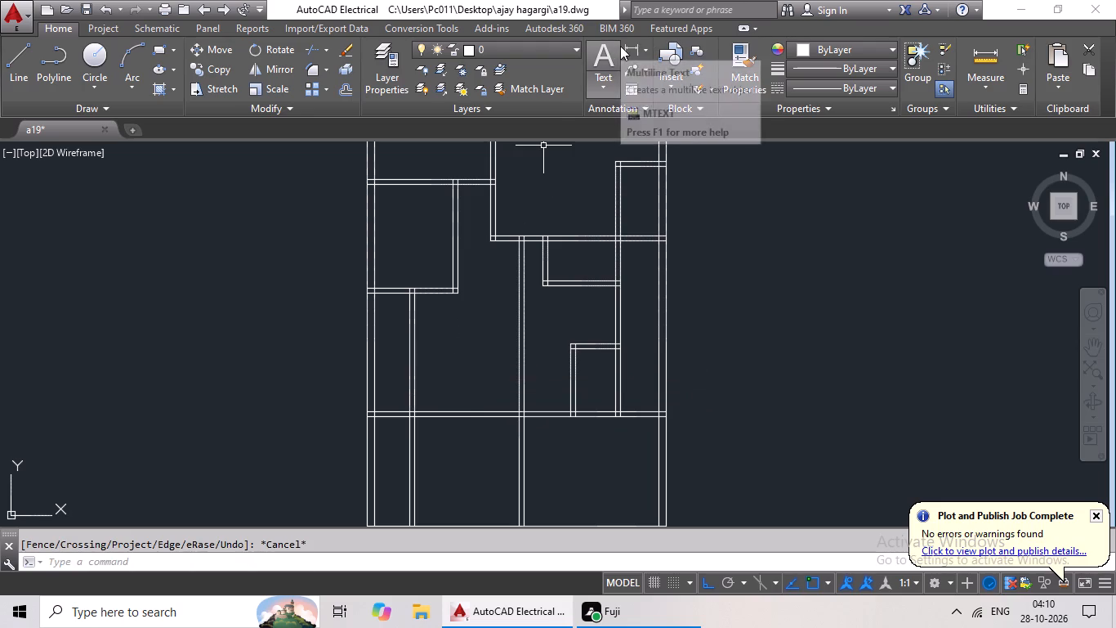
# Measure the new vertical partition between the small left room's bottom wall and the cross partition below using a trial linear dimension.
pyautogui.click(633, 45)
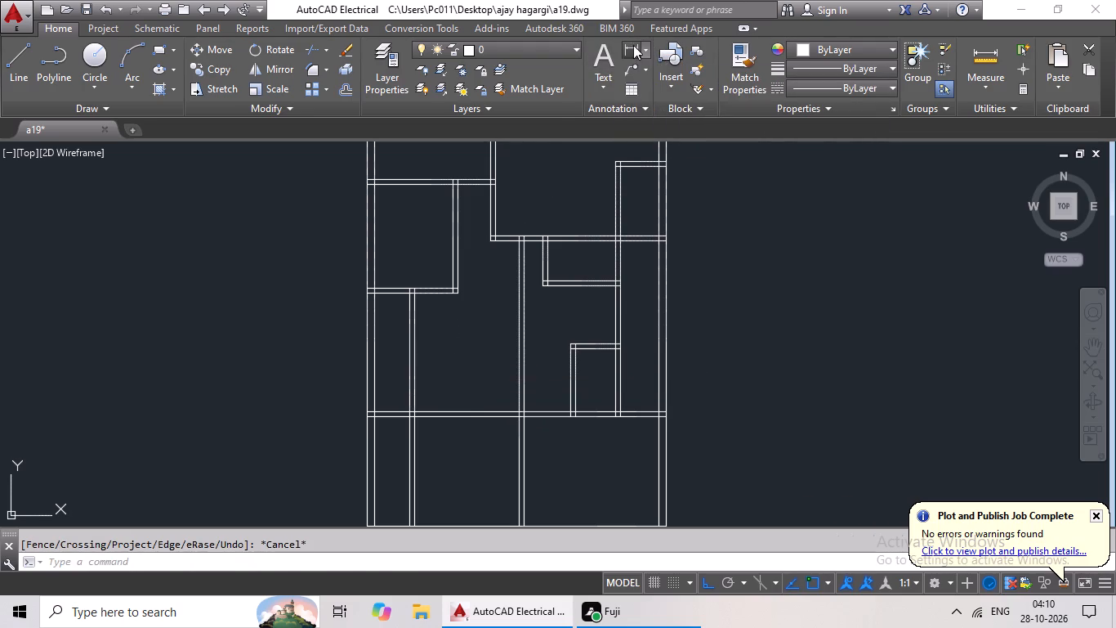
pyautogui.scroll(2, 405, 311)
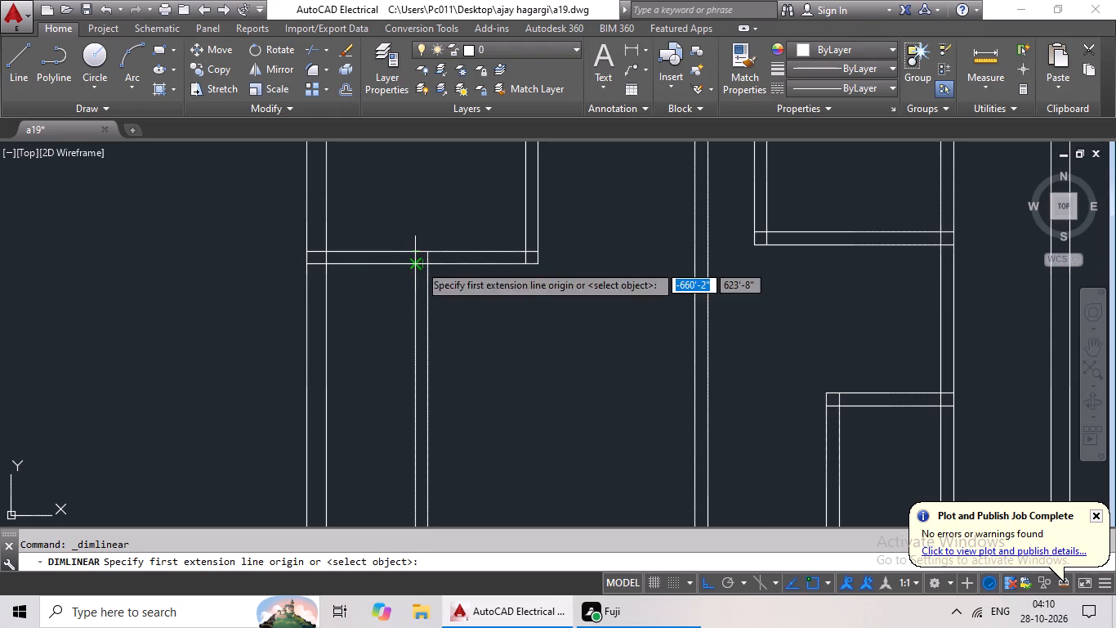
pyautogui.click(419, 264)
pyautogui.moveTo(414, 419); pyautogui.dragTo(447, 224, button='middle')
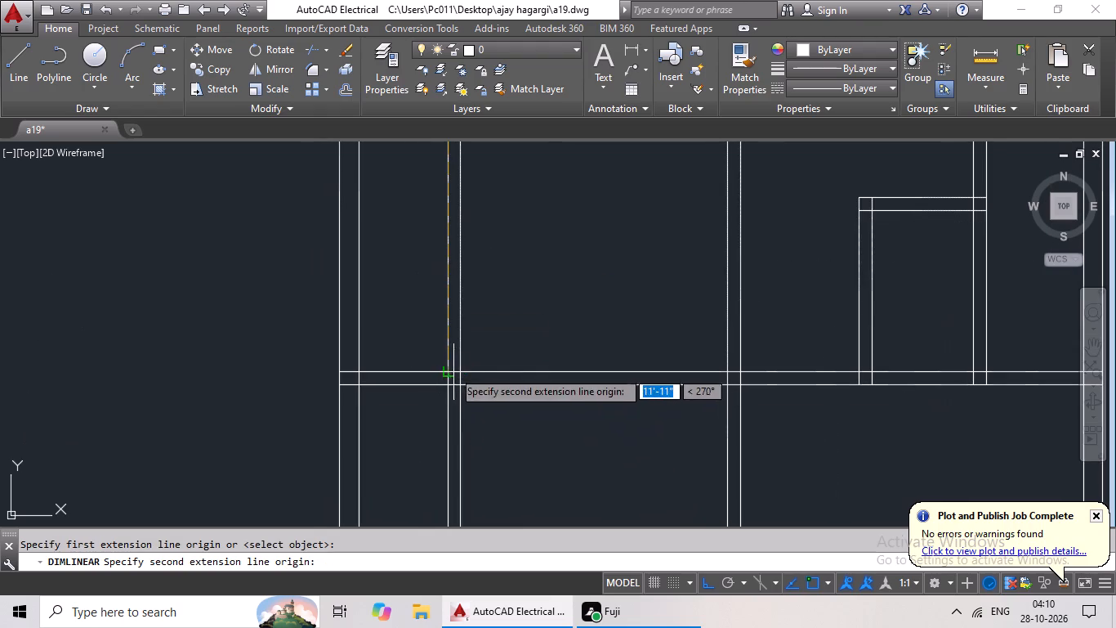
pyautogui.click(448, 369)
pyautogui.scroll(1, 429, 372)
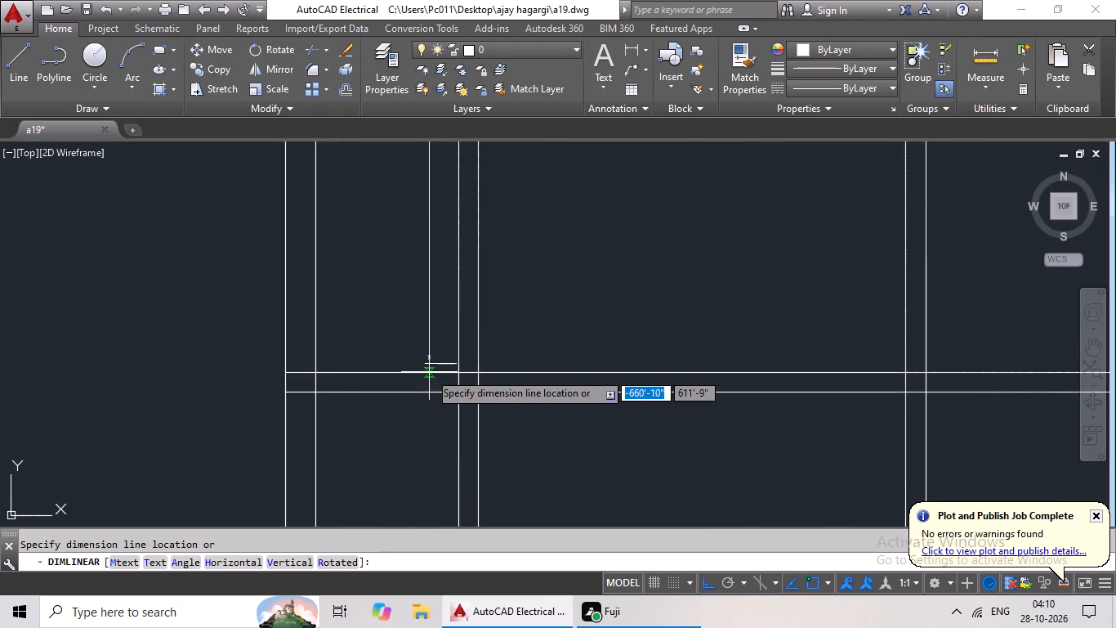
pyautogui.moveTo(429, 372); pyautogui.dragTo(401, 484, button='middle')
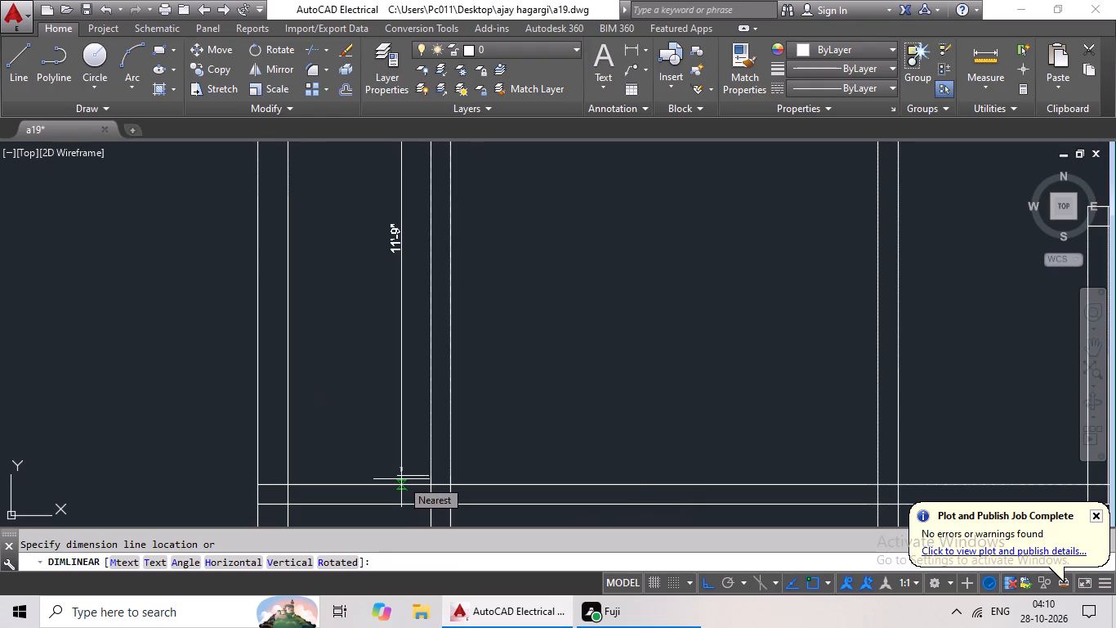
pyautogui.press('Escape')
pyautogui.press('Escape')
pyautogui.press('Escape')
pyautogui.press('Escape')
pyautogui.press('Escape')
# Offset the lower line of the small left room's bottom wall 8' downward.
pyautogui.scroll(-2, 408, 477)
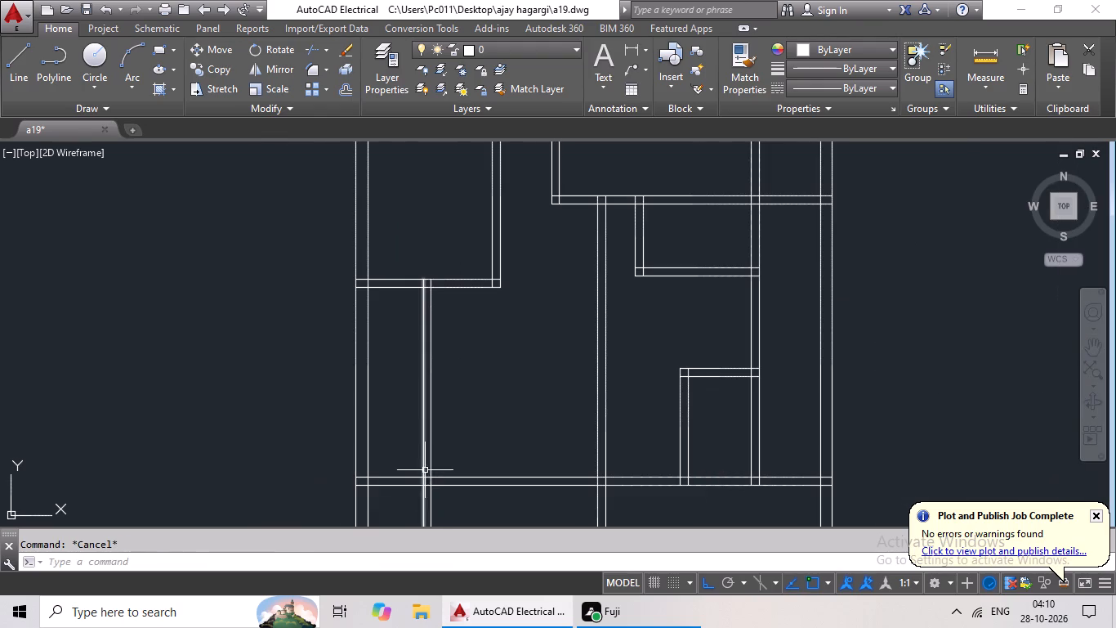
pyautogui.middleClick(515, 415)
pyautogui.press('Escape')
pyautogui.press('Escape')
pyautogui.press('o')
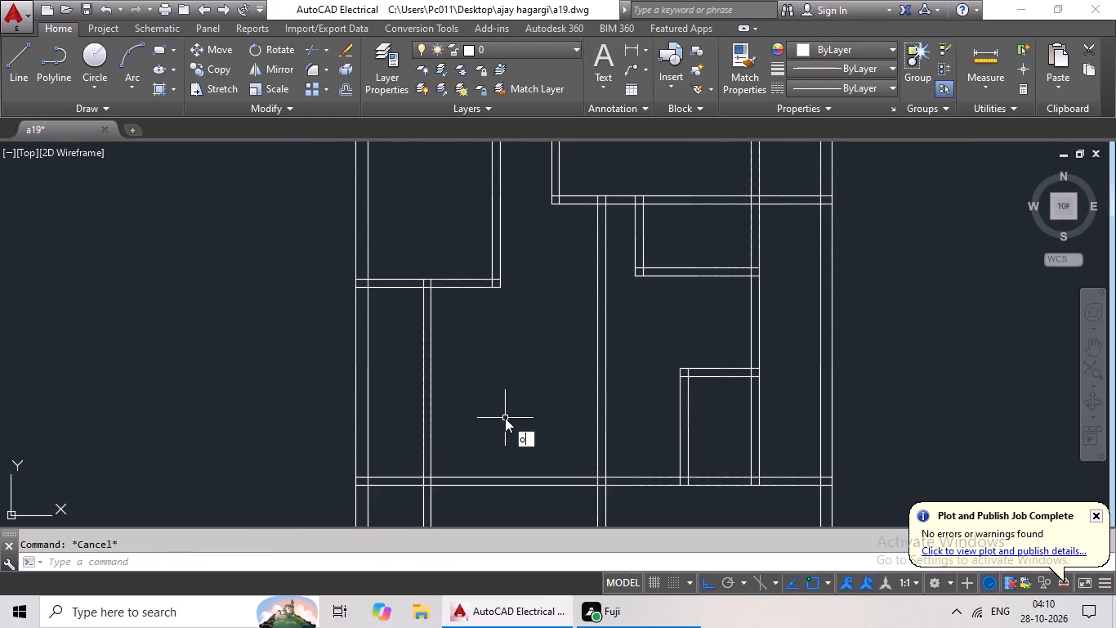
pyautogui.press('Return')
pyautogui.write("8'")
pyautogui.press('Return')
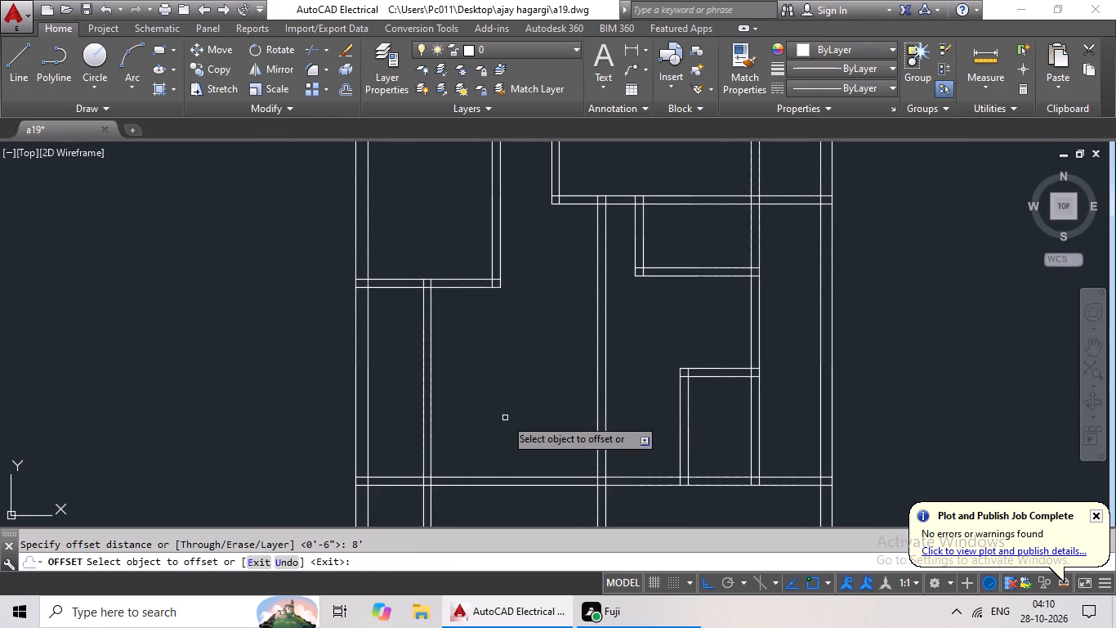
pyautogui.click(400, 287)
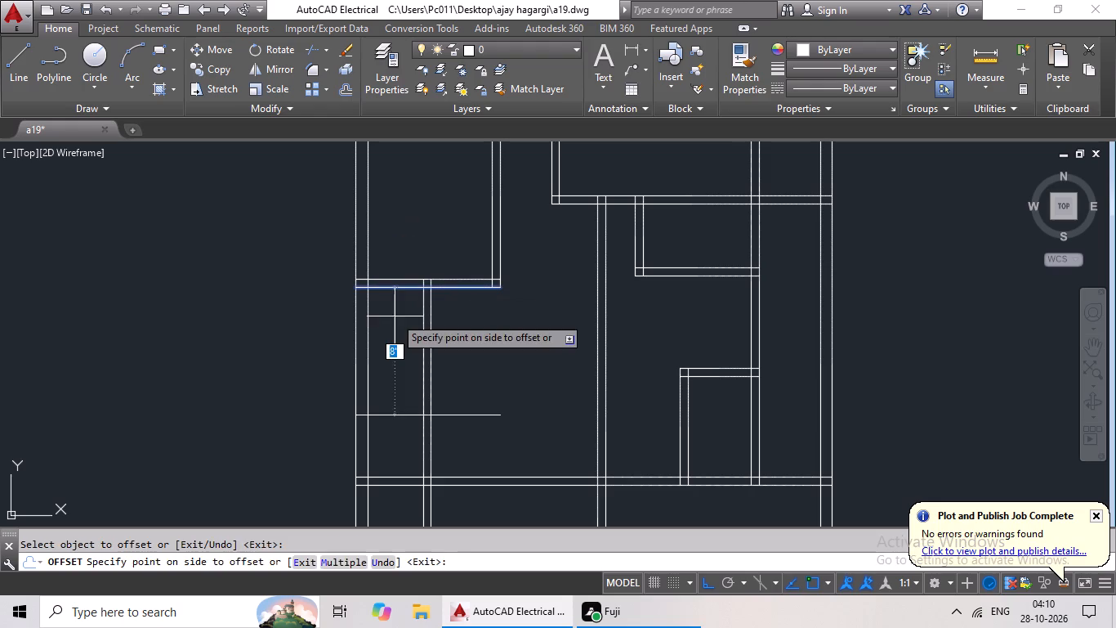
pyautogui.click(395, 317)
pyautogui.press('Escape')
pyautogui.press('Escape')
pyautogui.press('Escape')
pyautogui.press('Escape')
pyautogui.press('Escape')
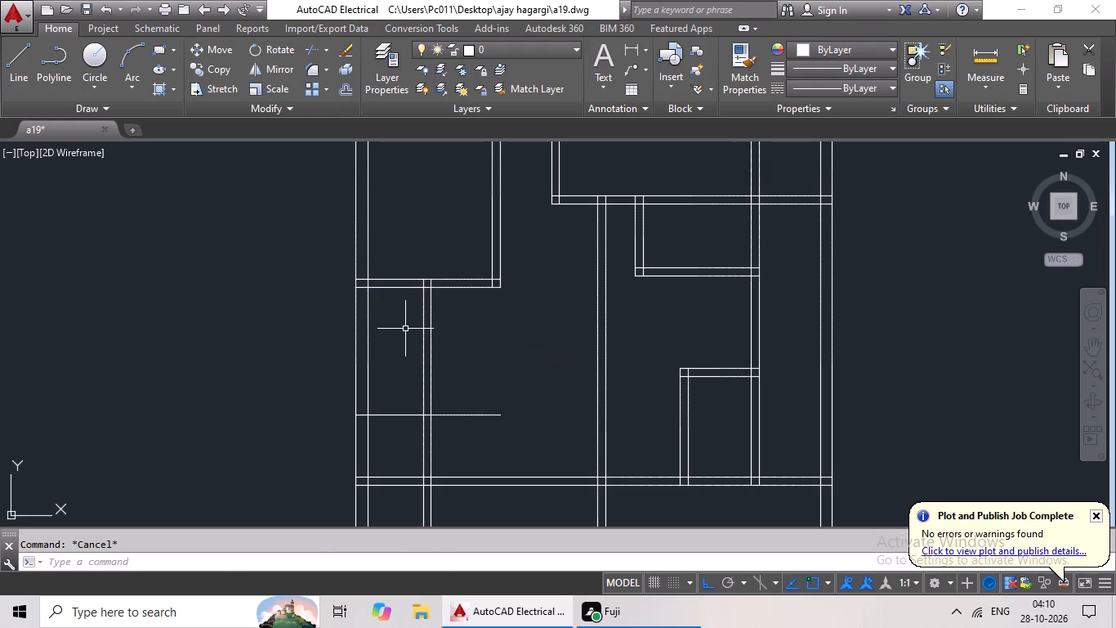
# Trim the new horizontal line's overhang beyond the left vertical partition's right line.
pyautogui.press('t')
pyautogui.press('r')
pyautogui.press('space')
pyautogui.press('space')
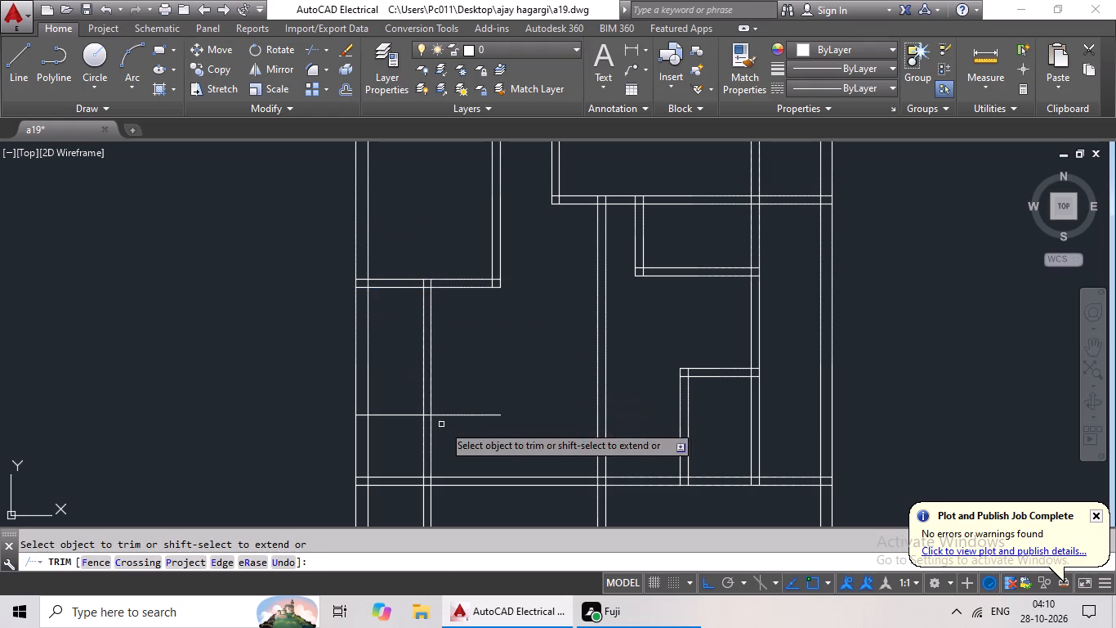
pyautogui.click(453, 413)
pyautogui.press('Escape')
pyautogui.press('Escape')
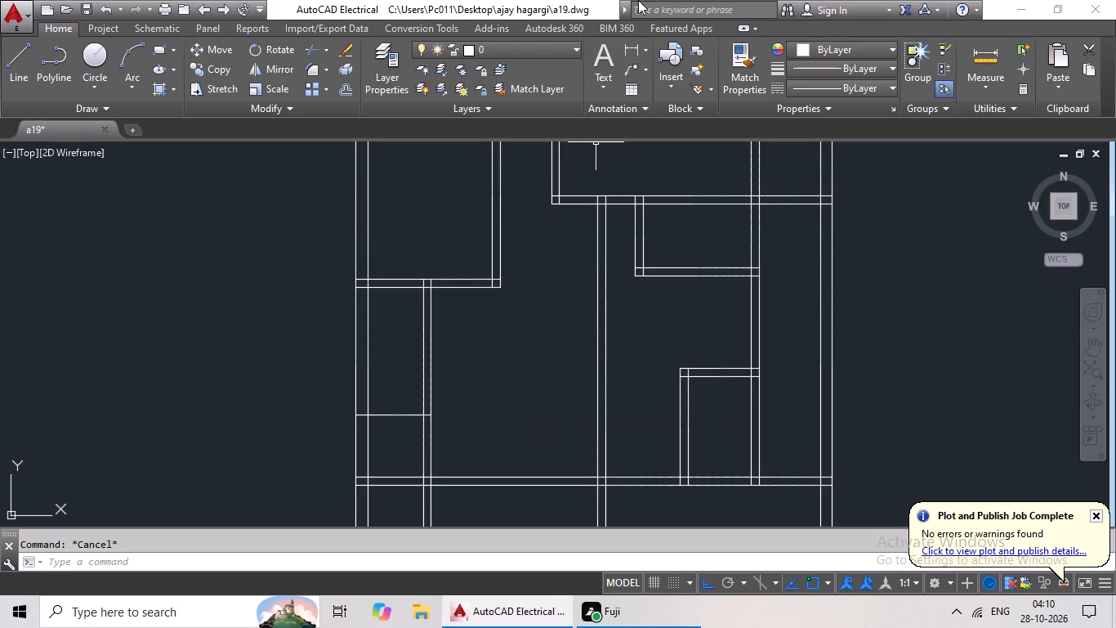
# Measure the gap between the new horizontal line and the cross partition below using a trial linear dimension.
pyautogui.click(631, 40)
pyautogui.scroll(3, 430, 482)
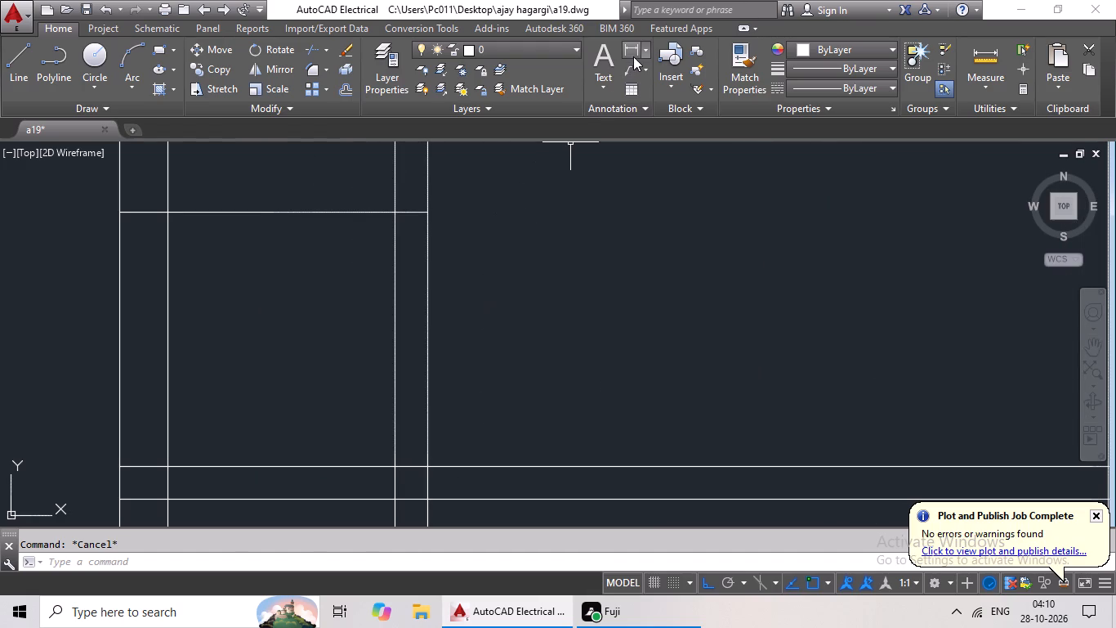
pyautogui.click(633, 54)
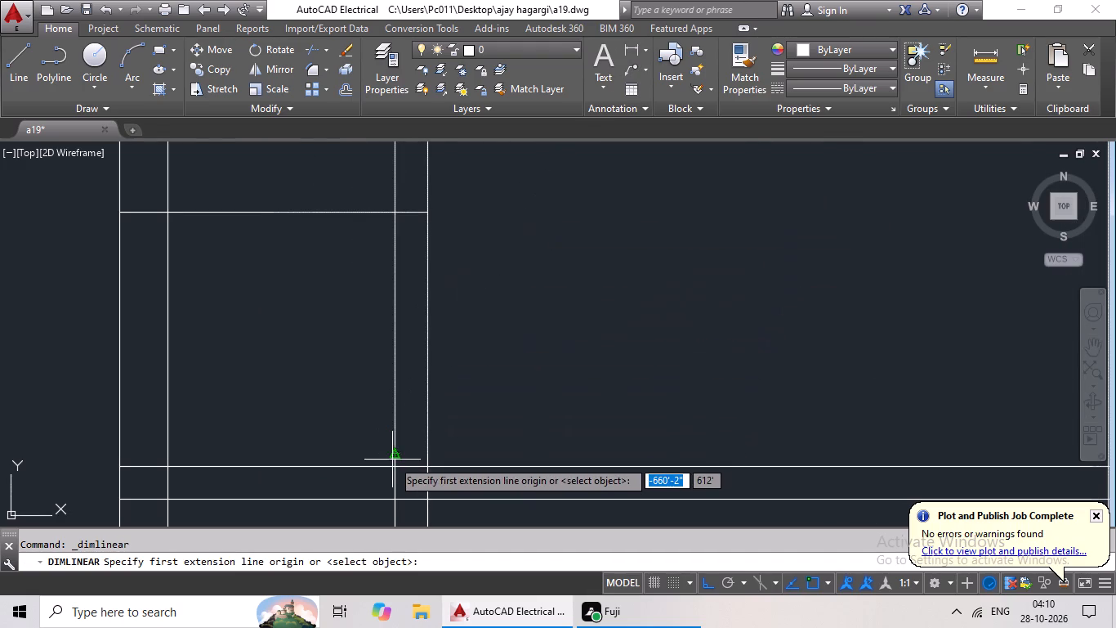
pyautogui.click(391, 463)
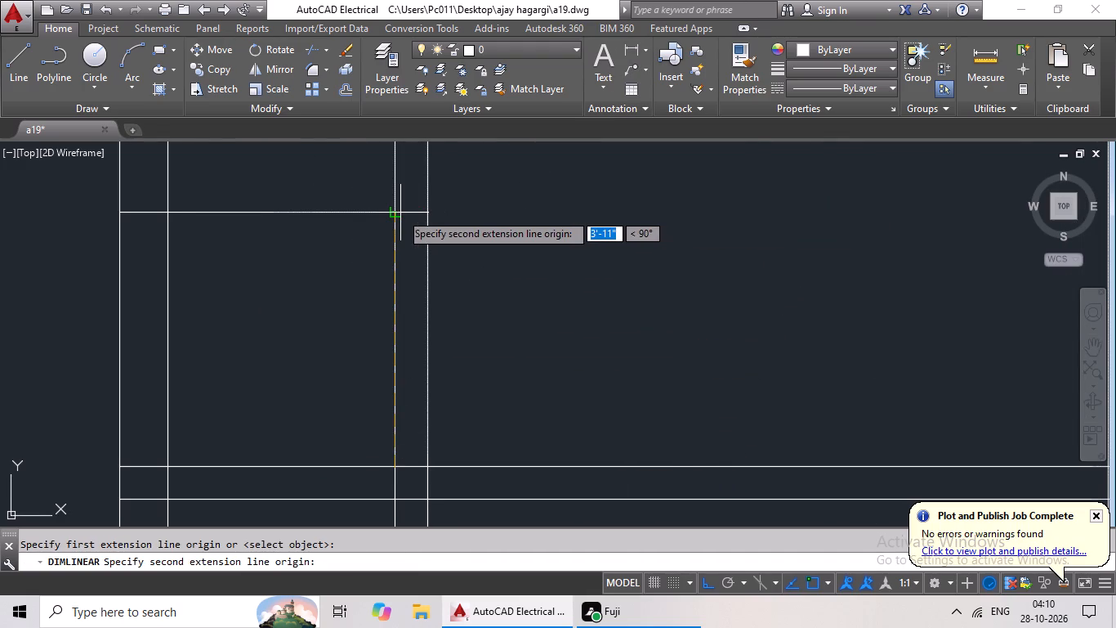
pyautogui.click(391, 213)
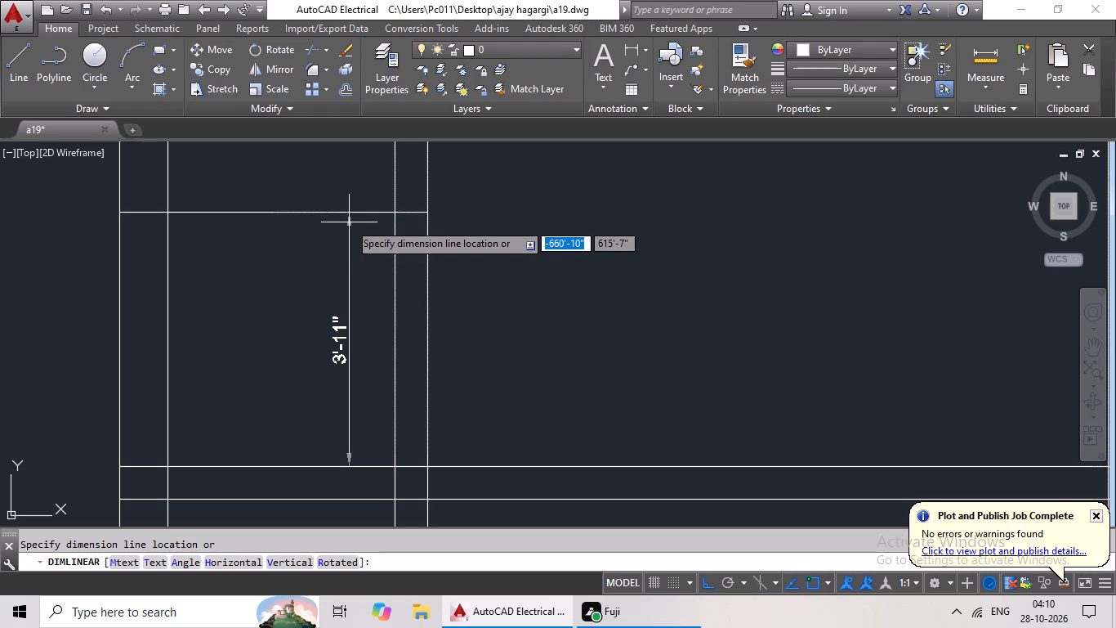
pyautogui.press('Escape')
# Trim both lines of the central vertical partition between the upper-right room's bottom wall and the cross partition below.
pyautogui.scroll(-2, 372, 234)
pyautogui.scroll(-1, 548, 233)
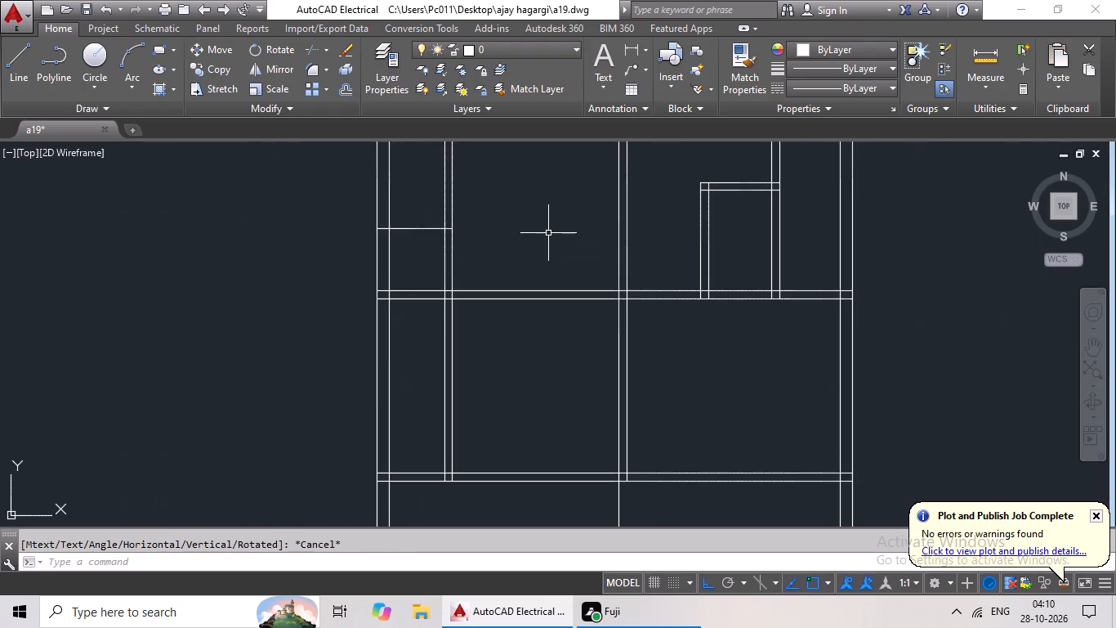
pyautogui.moveTo(557, 218); pyautogui.dragTo(463, 343, button='middle')
pyautogui.scroll(-1, 482, 293)
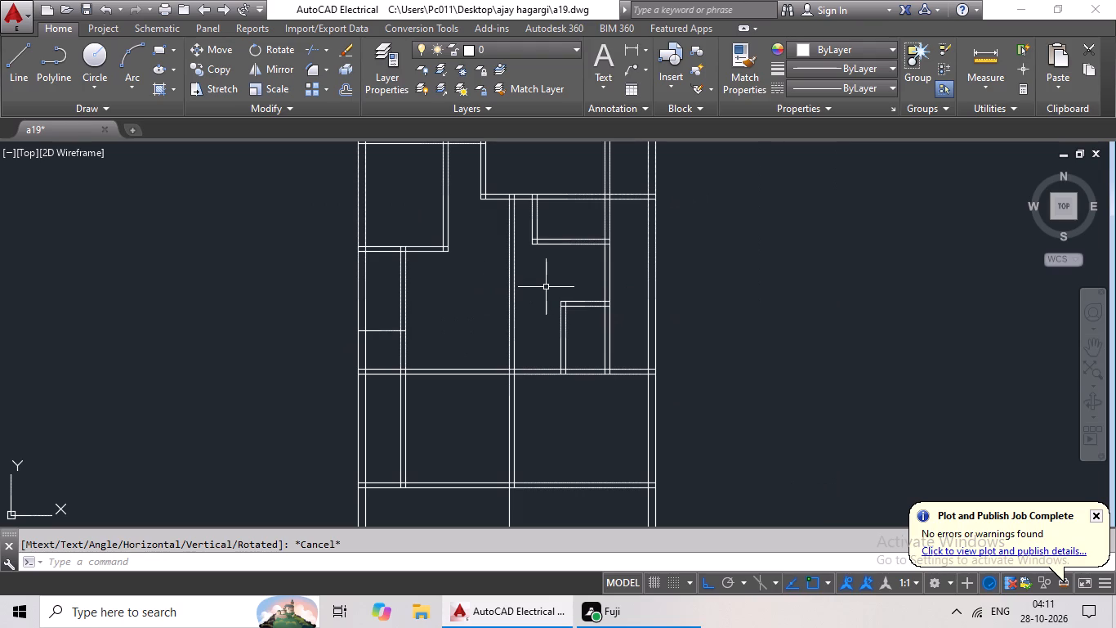
pyautogui.press('Escape')
pyautogui.press('Escape')
pyautogui.write('tr')
pyautogui.press('space')
pyautogui.press('space')
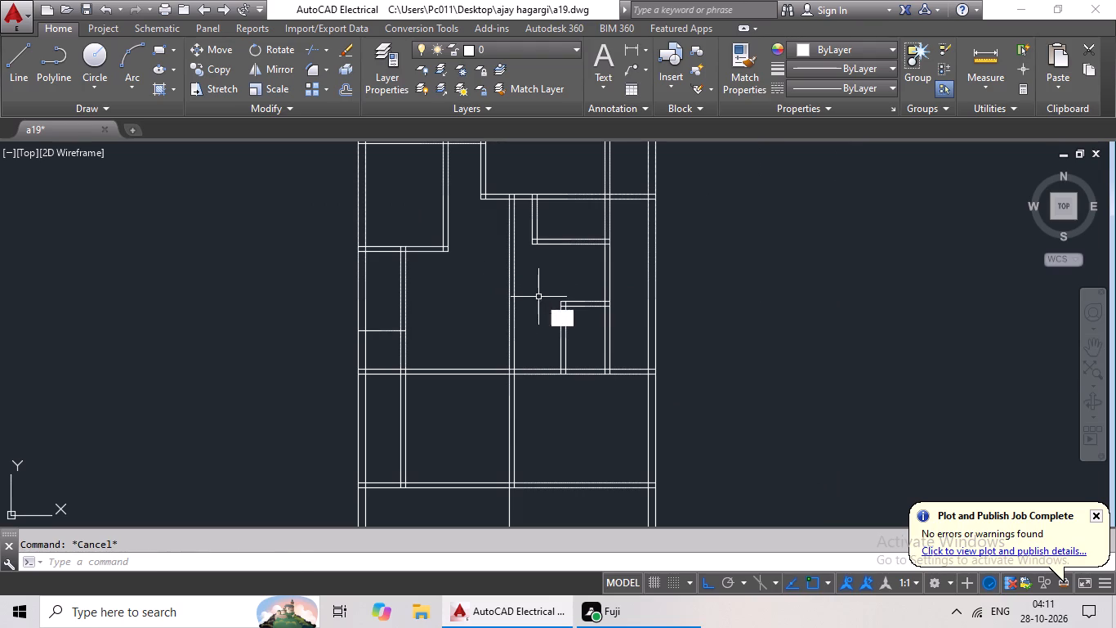
pyautogui.scroll(1, 523, 265)
pyautogui.moveTo(532, 260); pyautogui.dragTo(456, 334)
pyautogui.click(456, 334)
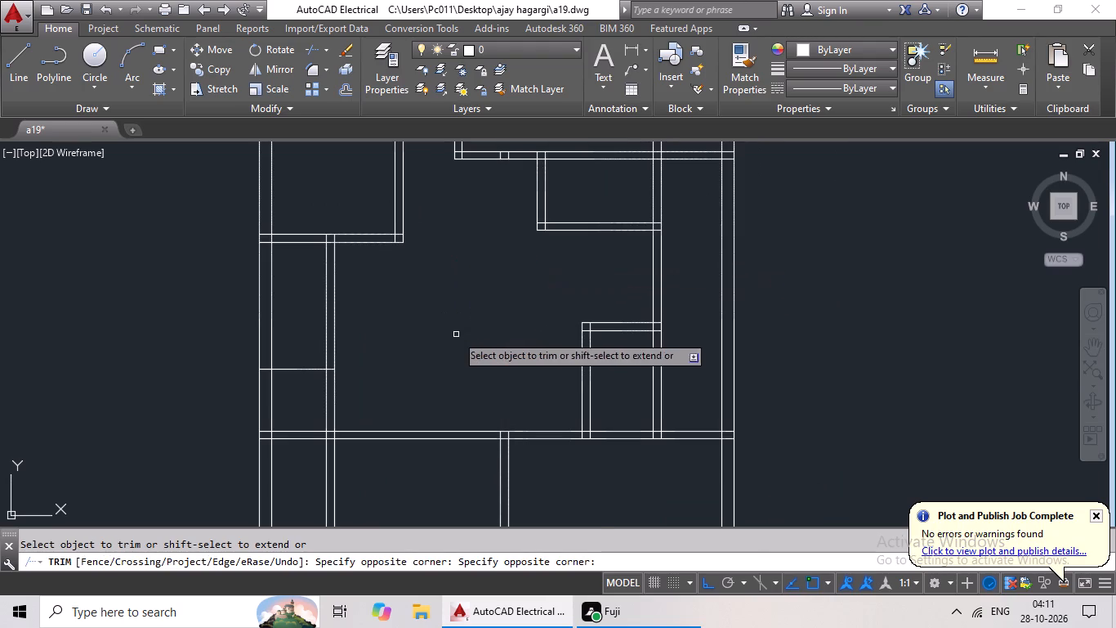
# Trim both lines of the lower cross partition between the central partition and the right outer wall.
pyautogui.scroll(-2, 464, 316)
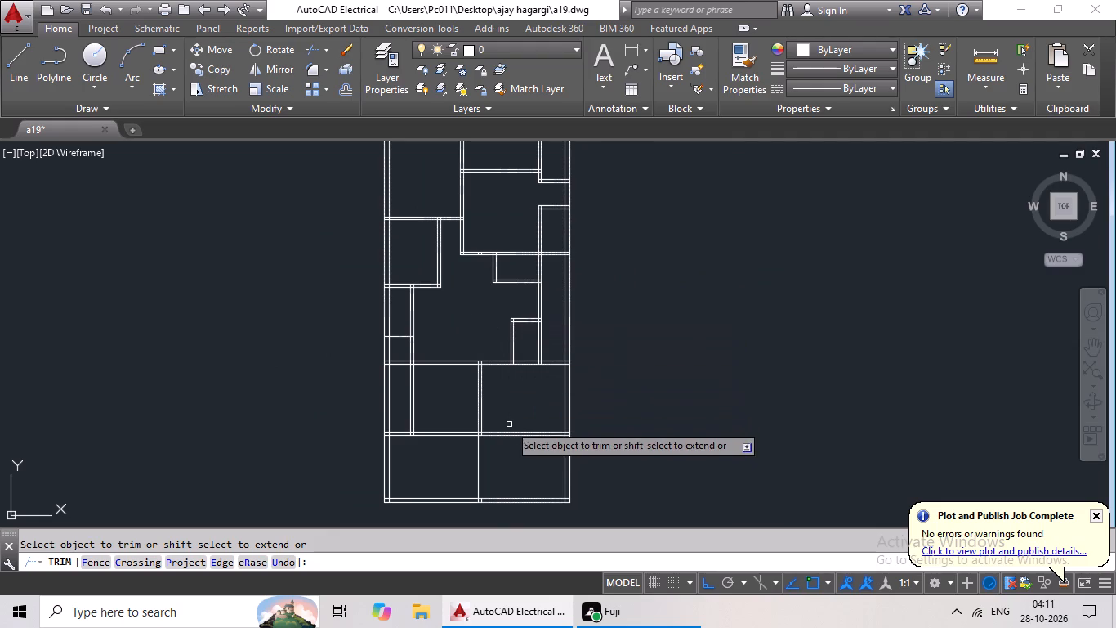
pyautogui.moveTo(511, 401); pyautogui.dragTo(512, 359, button='middle')
pyautogui.scroll(3, 507, 386)
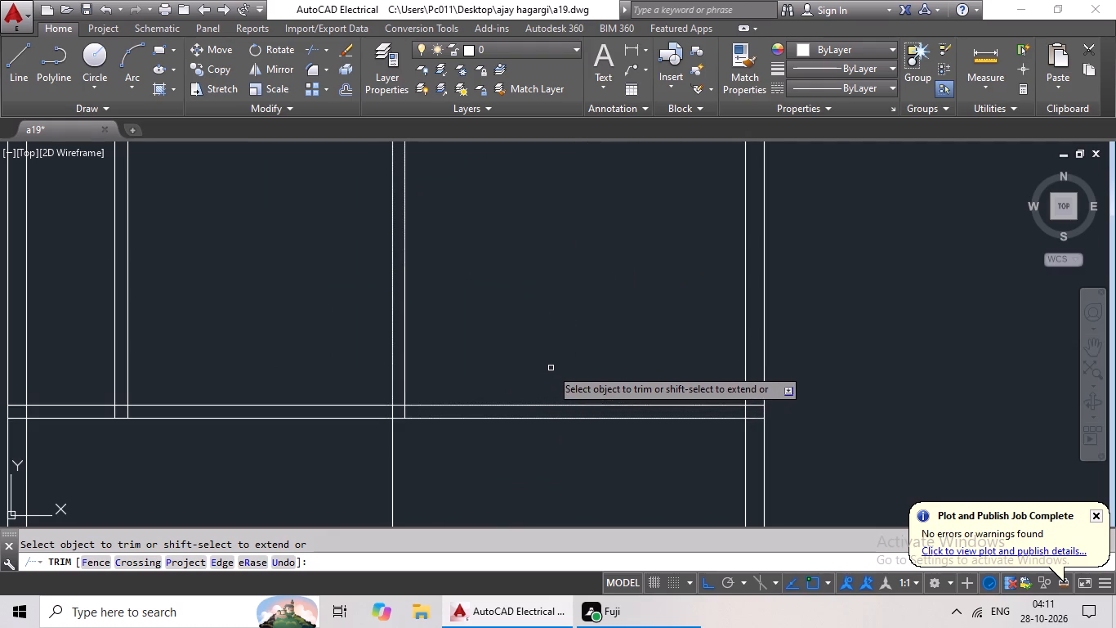
pyautogui.scroll(-1, 569, 365)
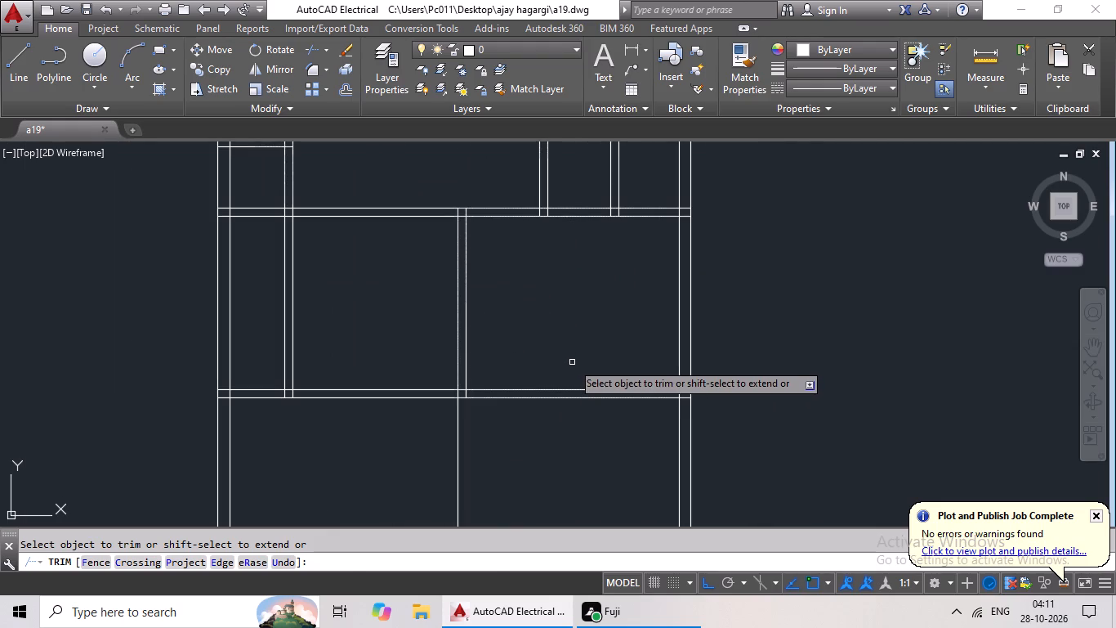
pyautogui.moveTo(575, 361); pyautogui.dragTo(524, 448)
pyautogui.click(525, 446)
pyautogui.press('Escape')
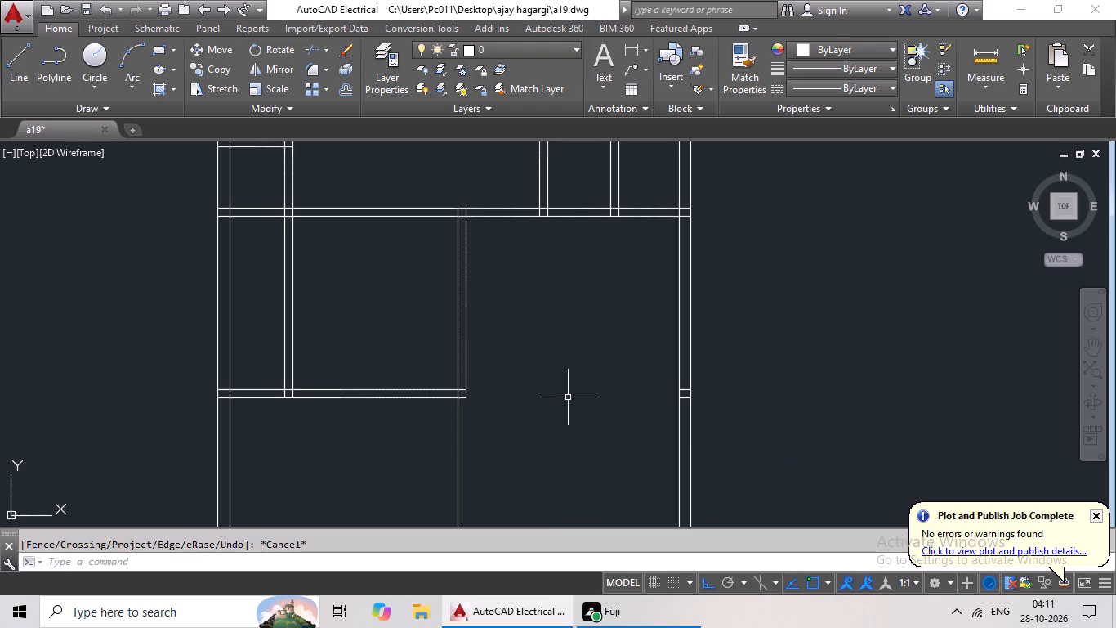
pyautogui.press('Escape')
pyautogui.press('Escape')
pyautogui.press('Escape')
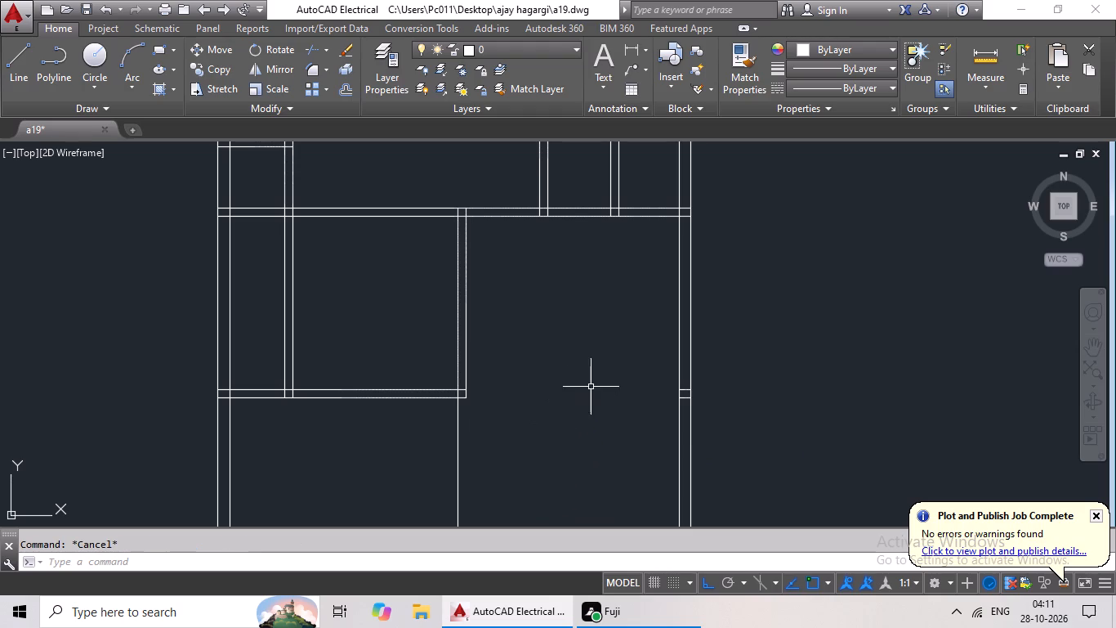
# Measure from a point on the upper cross partition beneath the small right room to the right outer wall's inner face using a trial line.
pyautogui.click(21, 58)
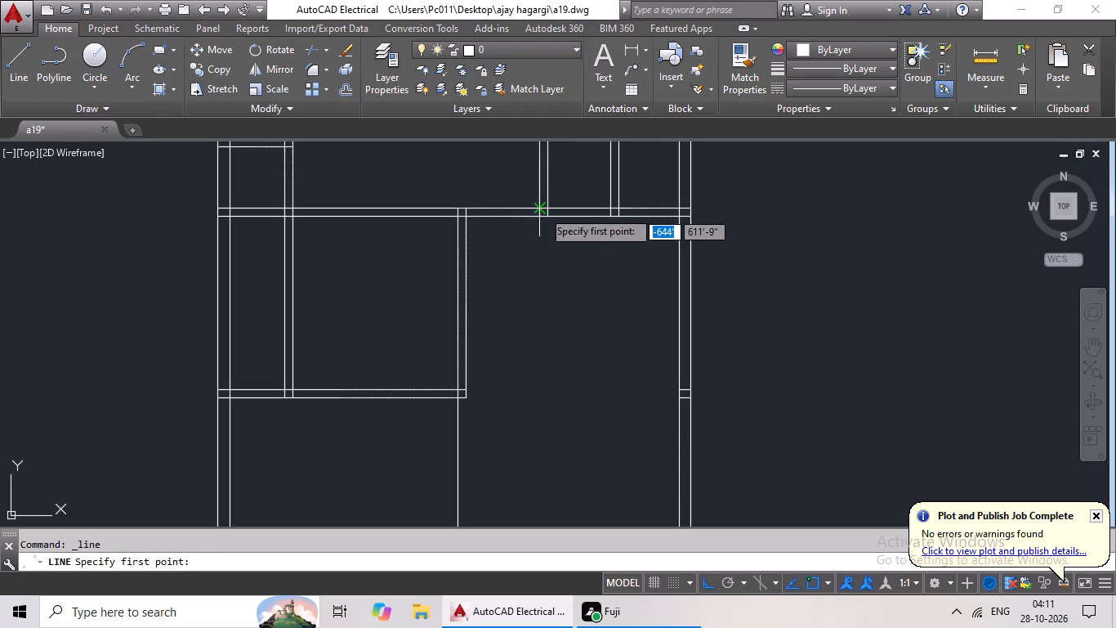
pyautogui.scroll(4, 578, 218)
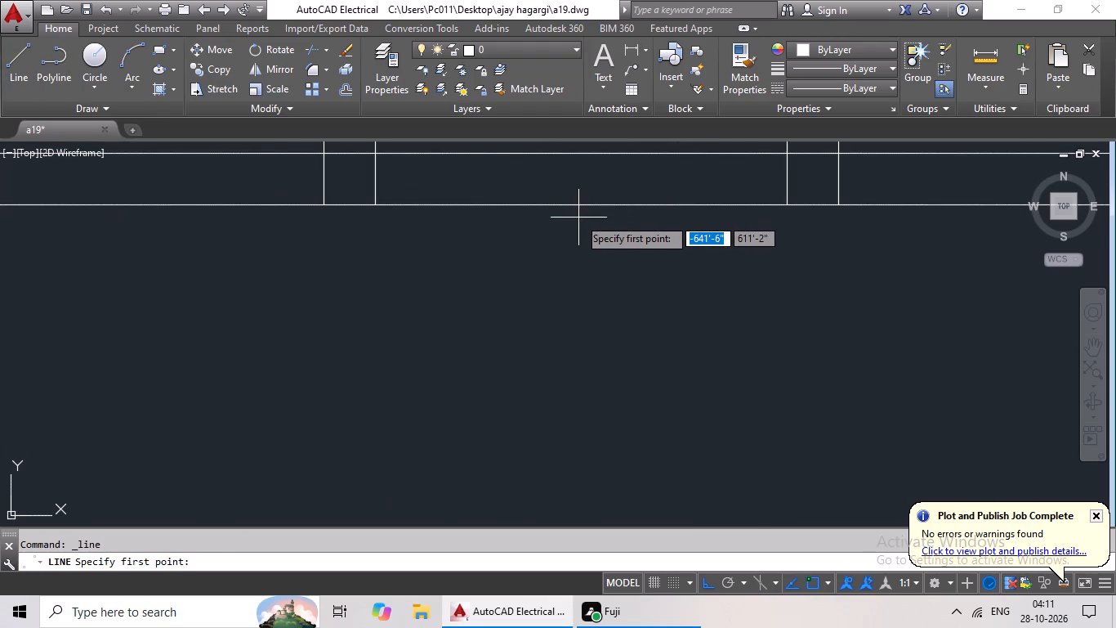
pyautogui.click(587, 203)
pyautogui.moveTo(679, 224); pyautogui.dragTo(435, 253, button='middle')
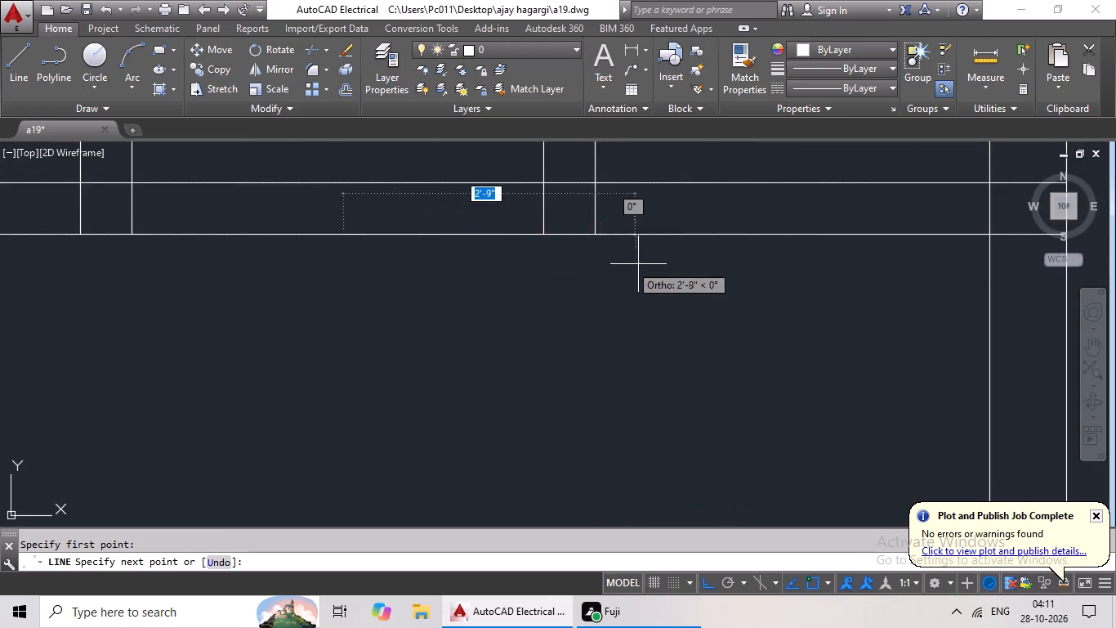
pyautogui.scroll(-2, 645, 266)
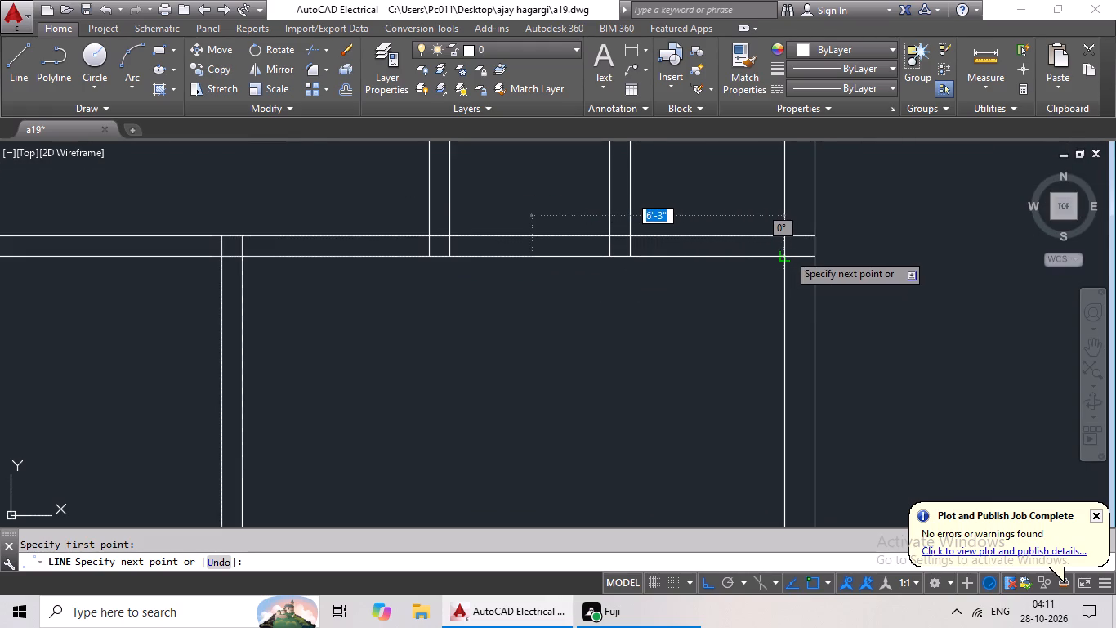
pyautogui.press('Escape')
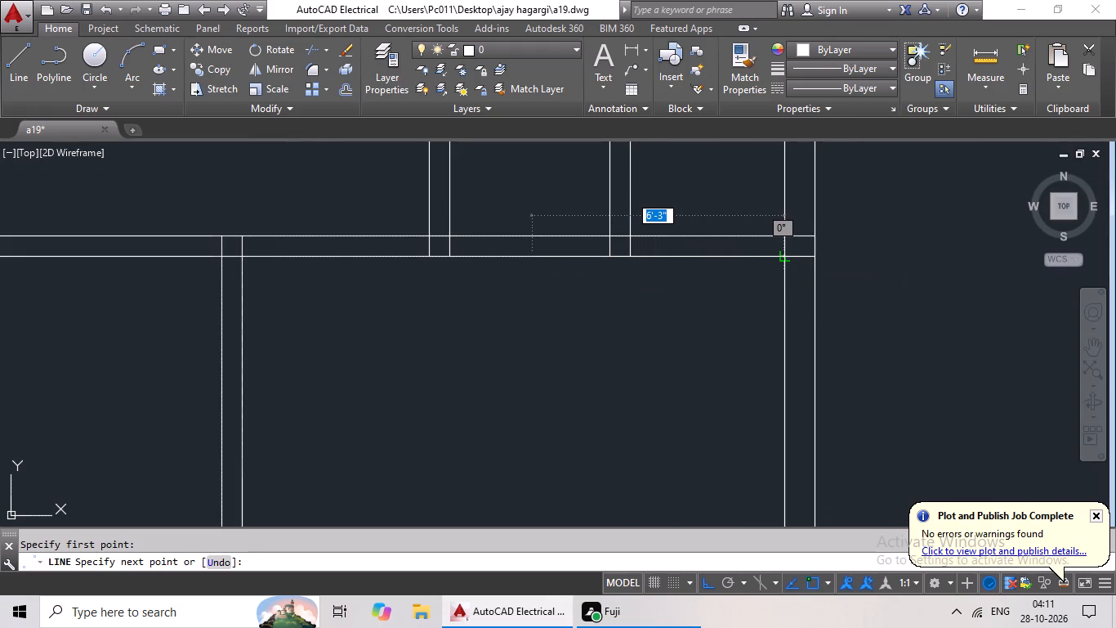
pyautogui.press('Escape')
pyautogui.scroll(-2, 665, 300)
pyautogui.moveTo(663, 300); pyautogui.dragTo(667, 276, button='middle')
pyautogui.press('Escape')
pyautogui.press('Escape')
pyautogui.press('Escape')
pyautogui.press('Escape')
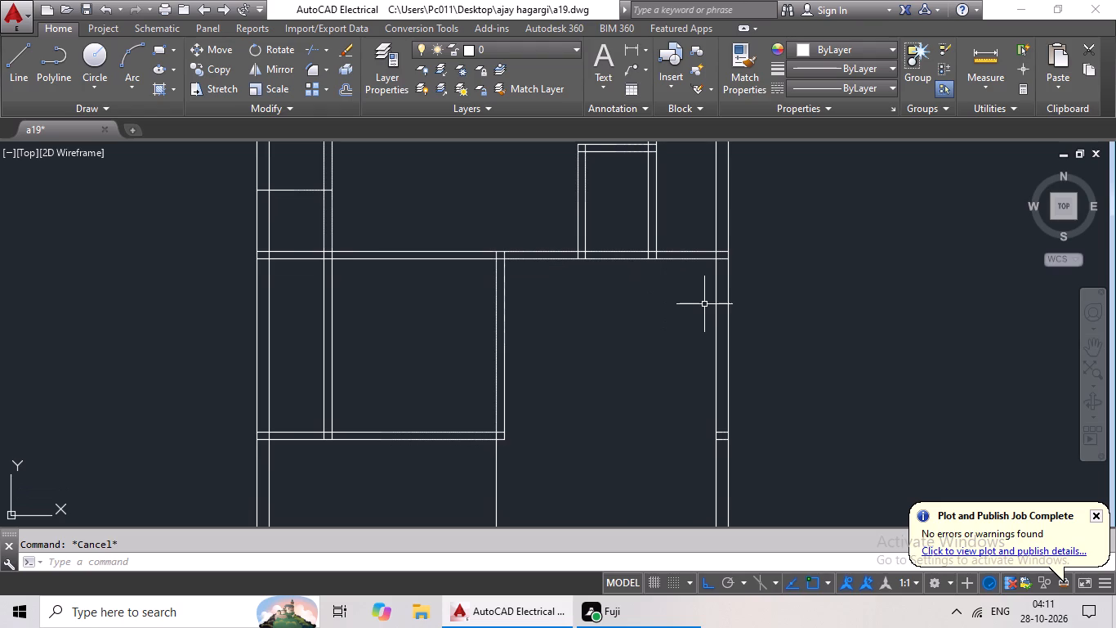
# Offset the right outer wall's inner line 3'1.5" inward.
pyautogui.press('o')
pyautogui.press('Return')
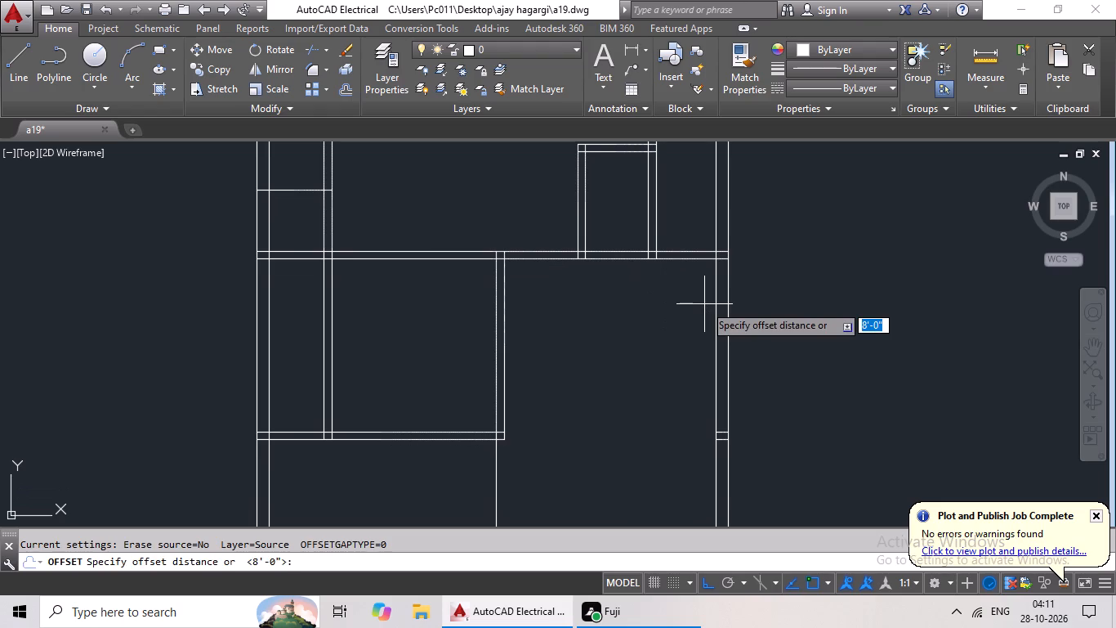
pyautogui.write('3\'1.5"')
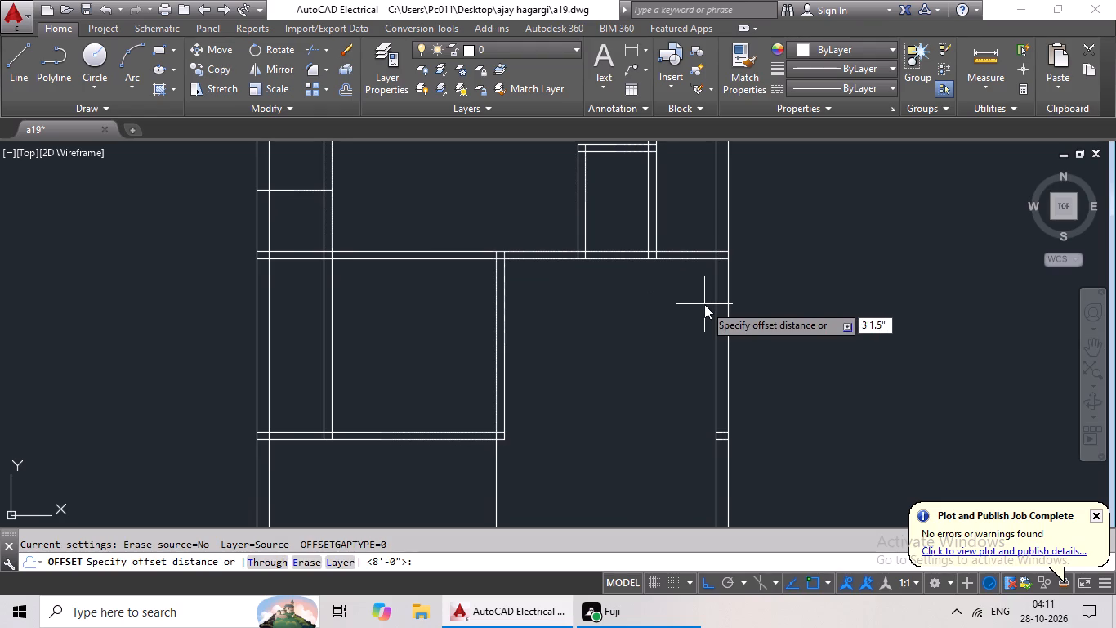
pyautogui.press('Return')
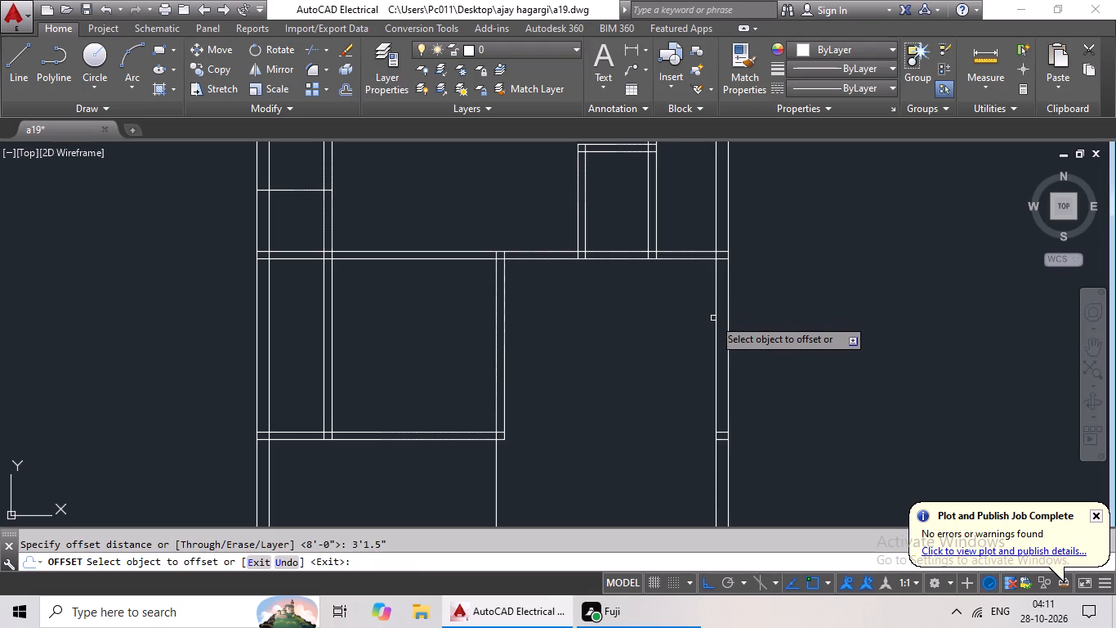
pyautogui.click(716, 310)
pyautogui.click(694, 322)
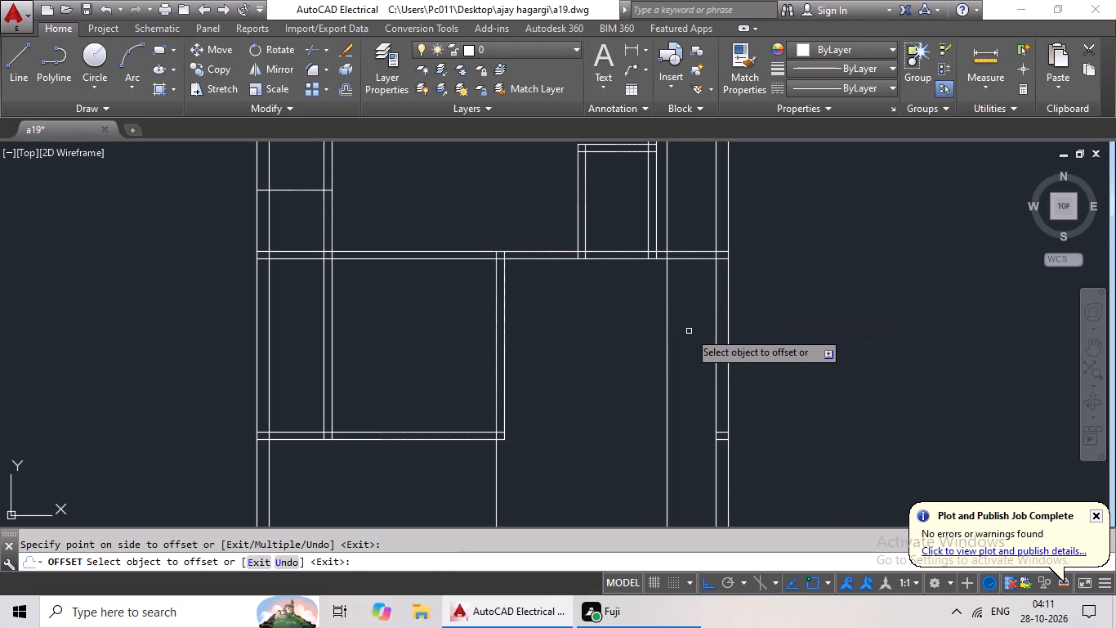
pyautogui.press('Escape')
pyautogui.press('Escape')
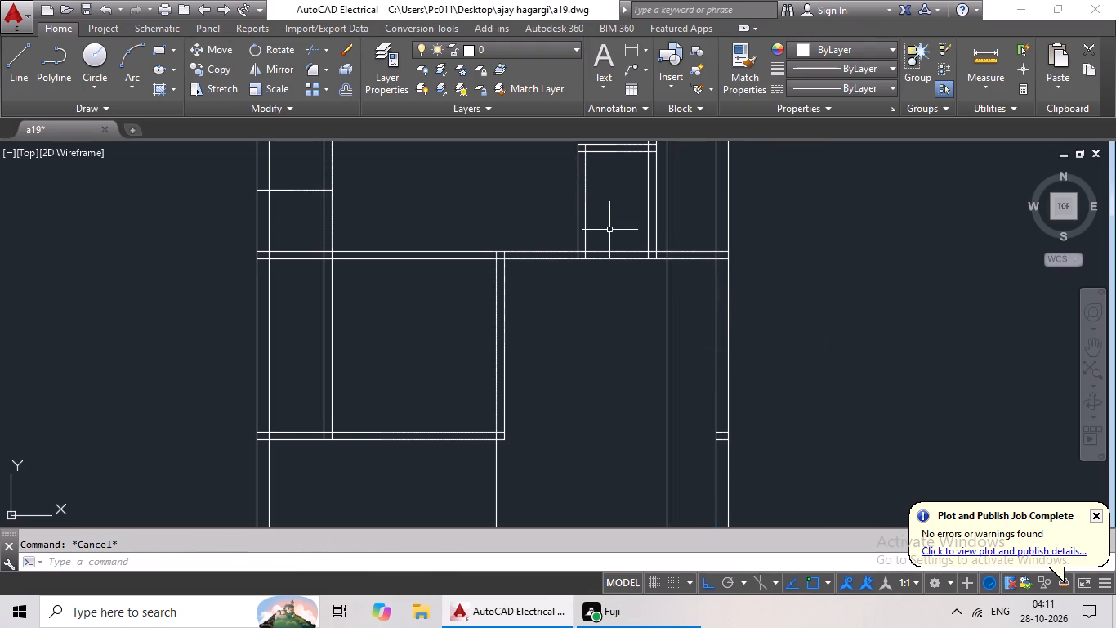
# Draw a line from the cross partition beneath the small right room down to the bottom outer wall's outer line.
pyautogui.click(7, 70)
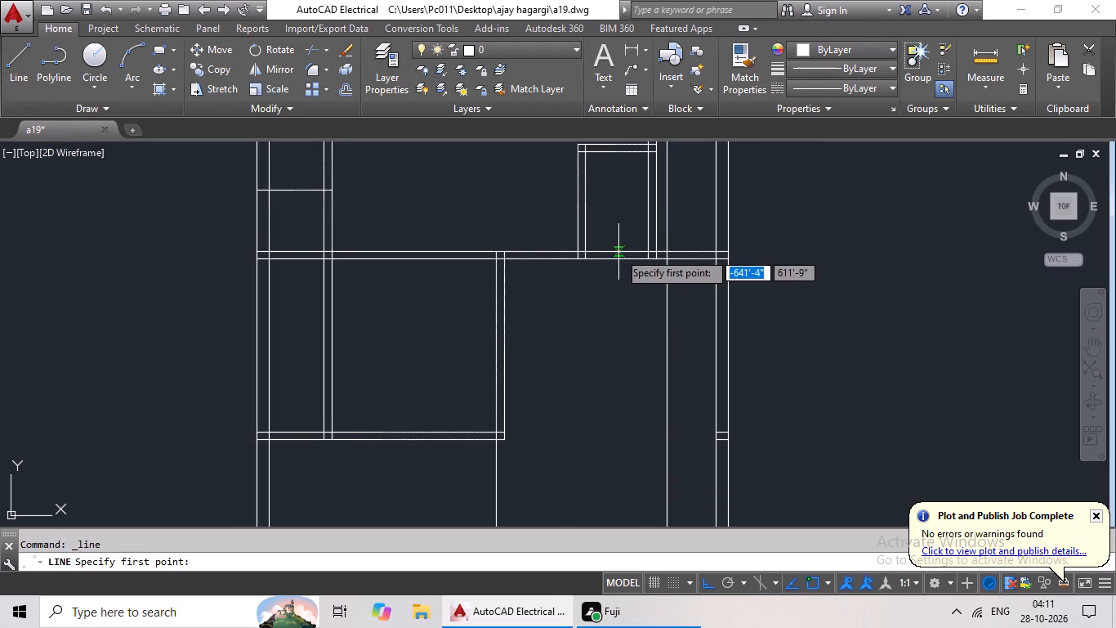
pyautogui.moveTo(618, 253); pyautogui.dragTo(618, 261)
pyautogui.moveTo(623, 492); pyautogui.dragTo(625, 376, button='middle')
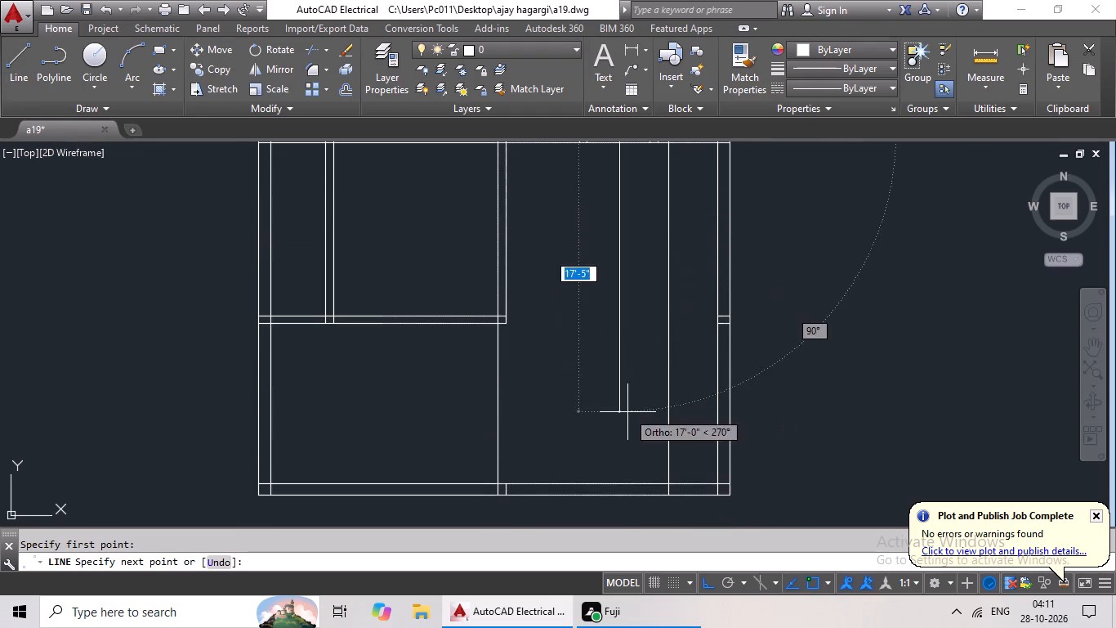
pyautogui.click(629, 498)
pyautogui.press('Escape')
pyautogui.press('Escape')
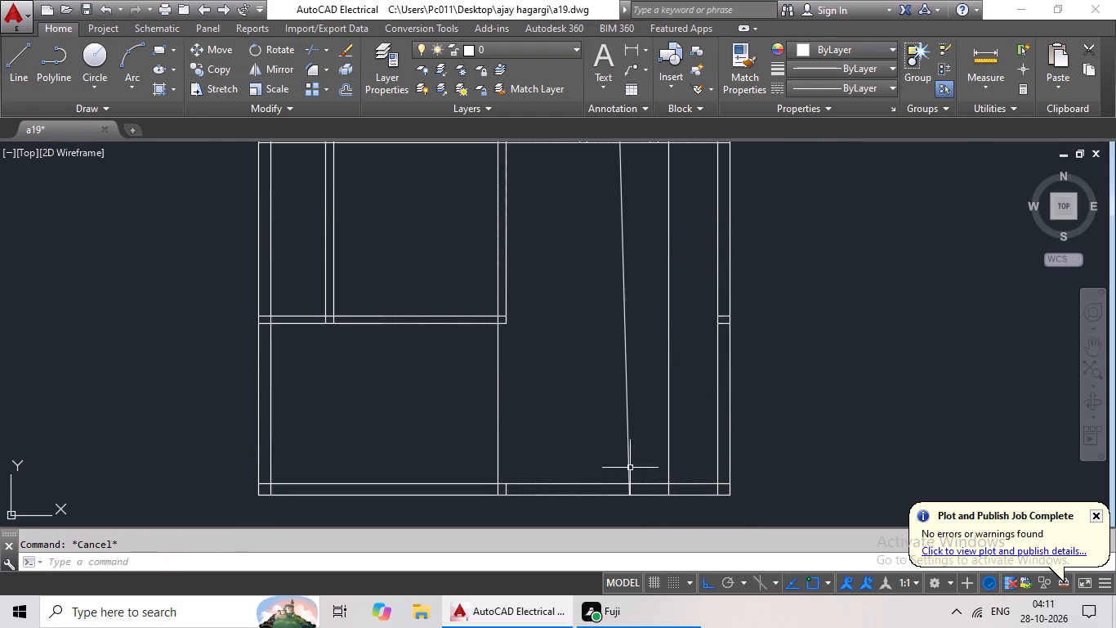
# Erase the slanted line running from the cross partition beneath the small right room to the bottom outer wall.
pyautogui.click(628, 455)
pyautogui.press('Delete')
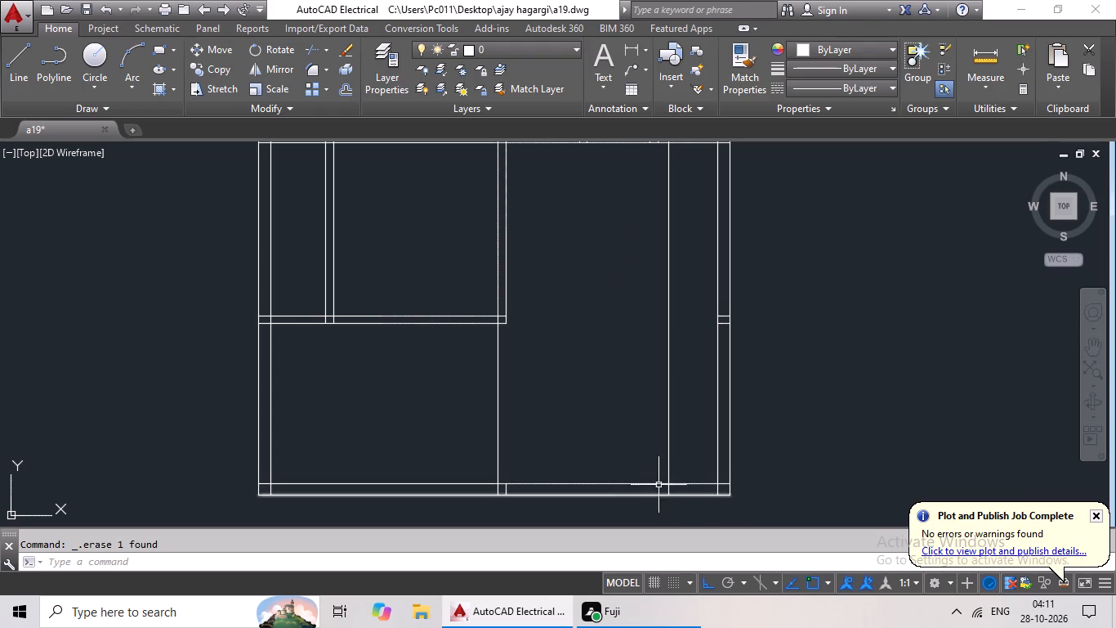
# Draw a straight vertical line from the cross partition's upper line beneath the small right room down to the bottom outer wall's outer line.
pyautogui.scroll(-1, 592, 432)
pyautogui.click(19, 65)
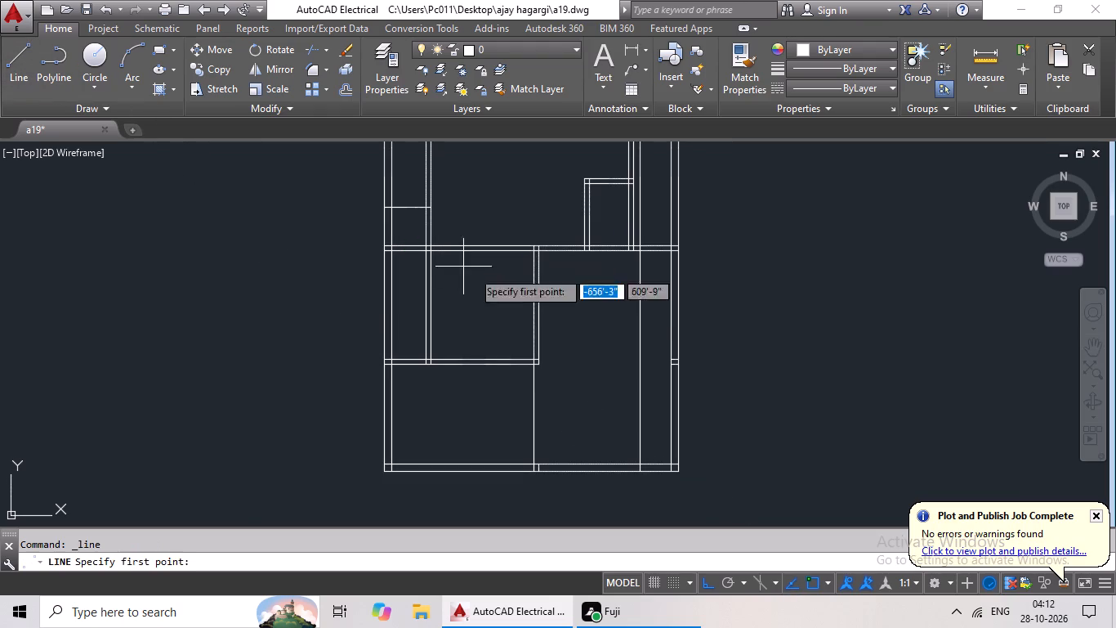
pyautogui.scroll(3, 607, 247)
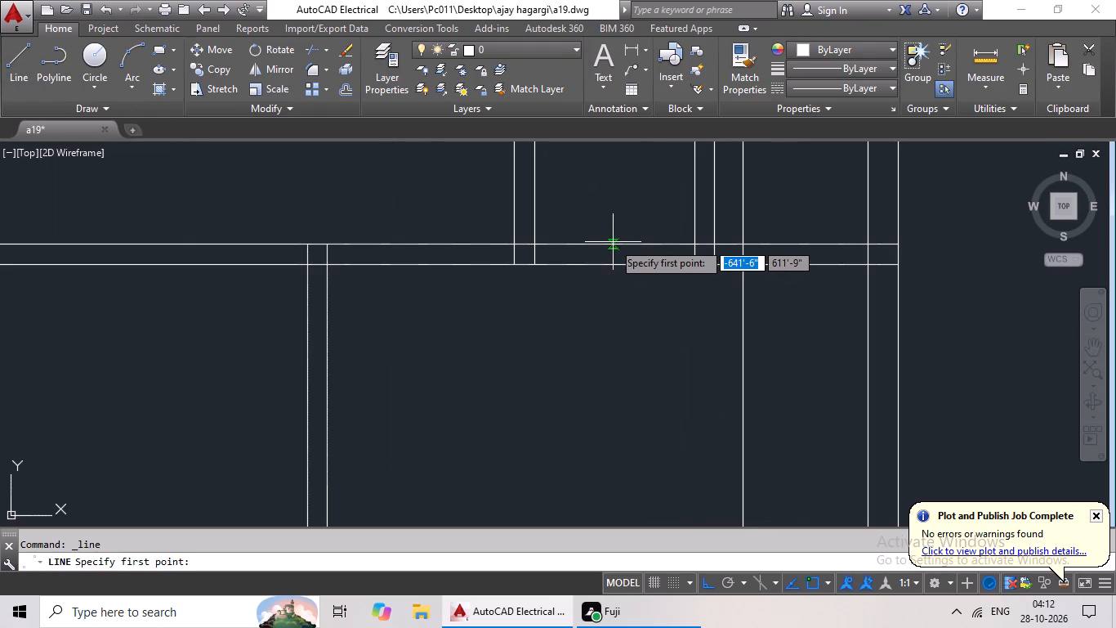
pyautogui.click(615, 241)
pyautogui.moveTo(619, 428); pyautogui.dragTo(634, 301, button='middle')
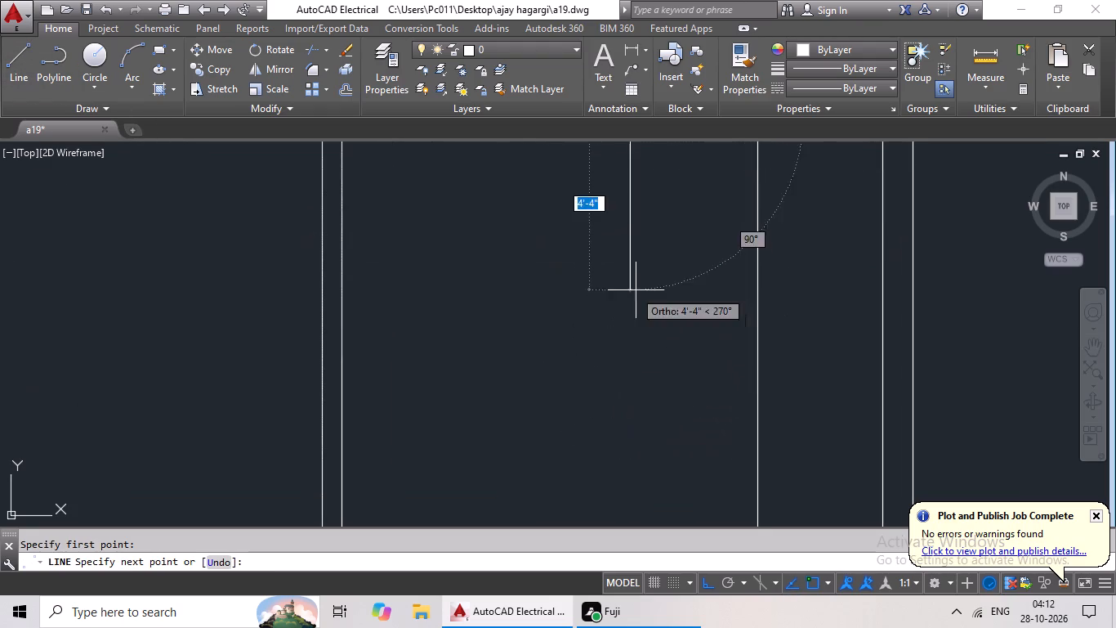
pyautogui.moveTo(654, 445); pyautogui.dragTo(653, 274, button='middle')
pyautogui.moveTo(649, 444); pyautogui.dragTo(655, 288, button='middle')
pyautogui.scroll(-3, 658, 324)
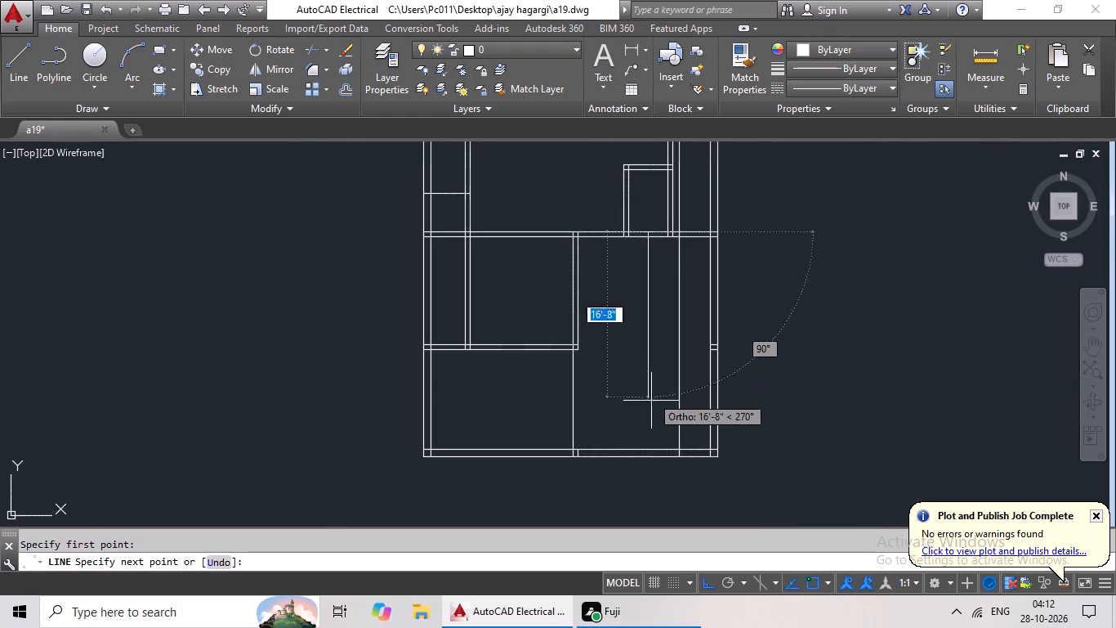
pyautogui.scroll(3, 651, 441)
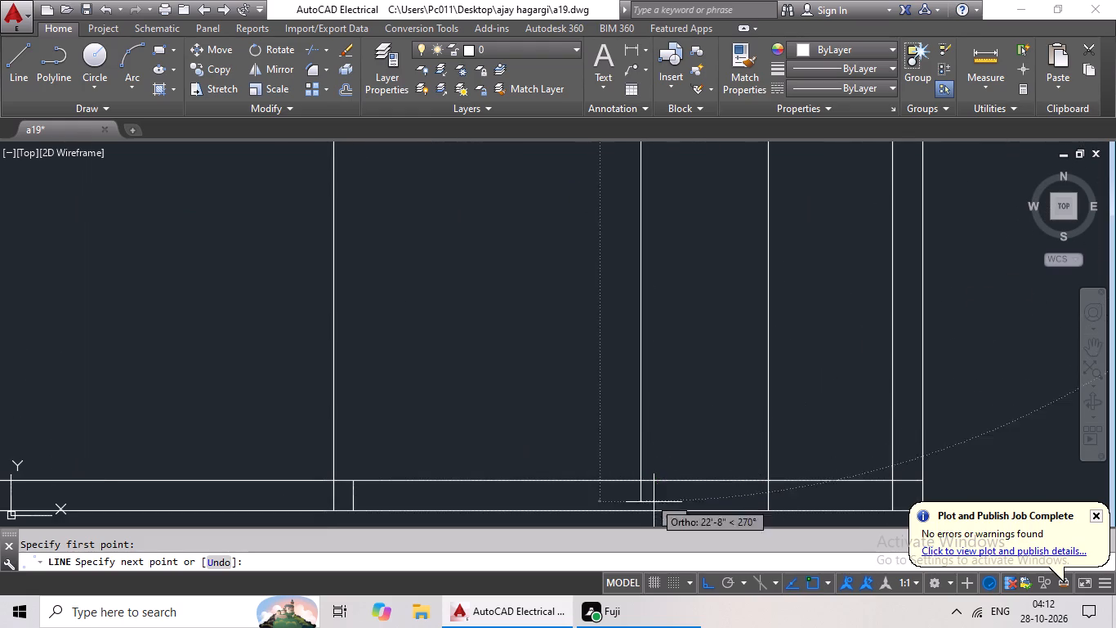
pyautogui.click(642, 511)
pyautogui.press('Escape')
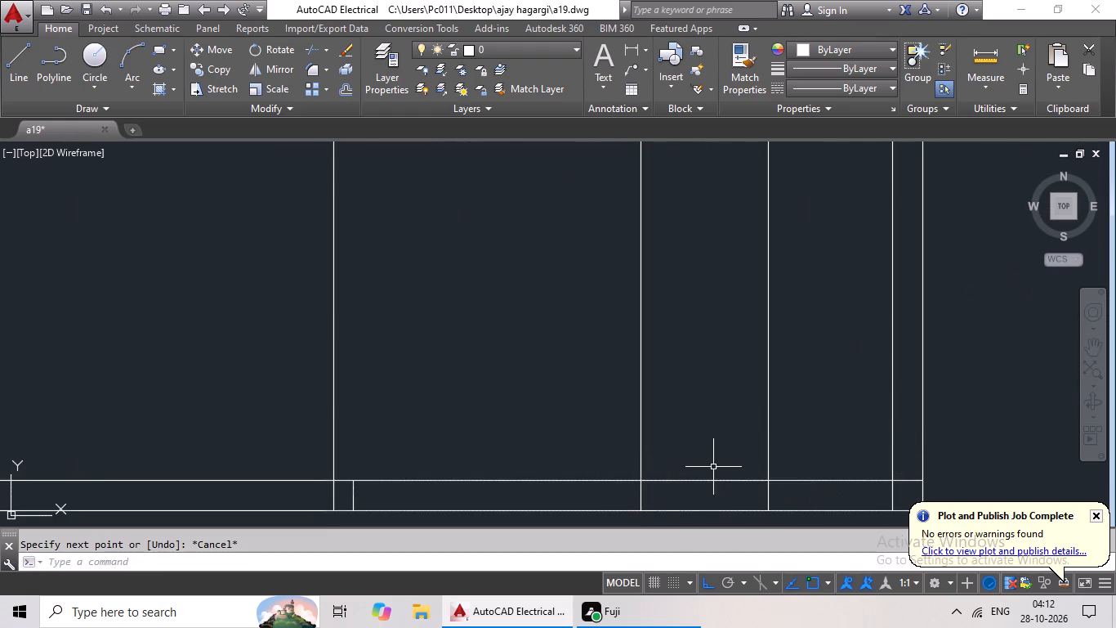
# Trim the 3'1.5" offset line alongside the right outer wall between the cross partition and the next cross wall above it.
pyautogui.scroll(-2, 722, 462)
pyautogui.moveTo(726, 415); pyautogui.dragTo(606, 558, button='middle')
pyautogui.press('Escape')
pyautogui.press('Escape')
pyautogui.scroll(-1, 639, 441)
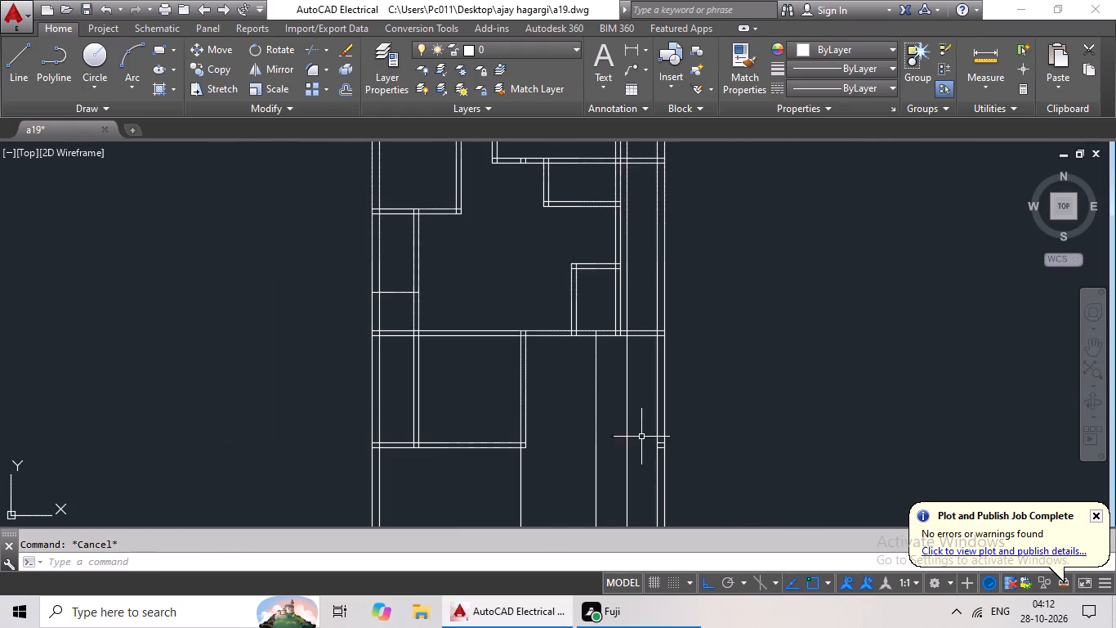
pyautogui.press('Escape')
pyautogui.write('tr')
pyautogui.press('space')
pyautogui.press('space')
pyautogui.click(627, 318)
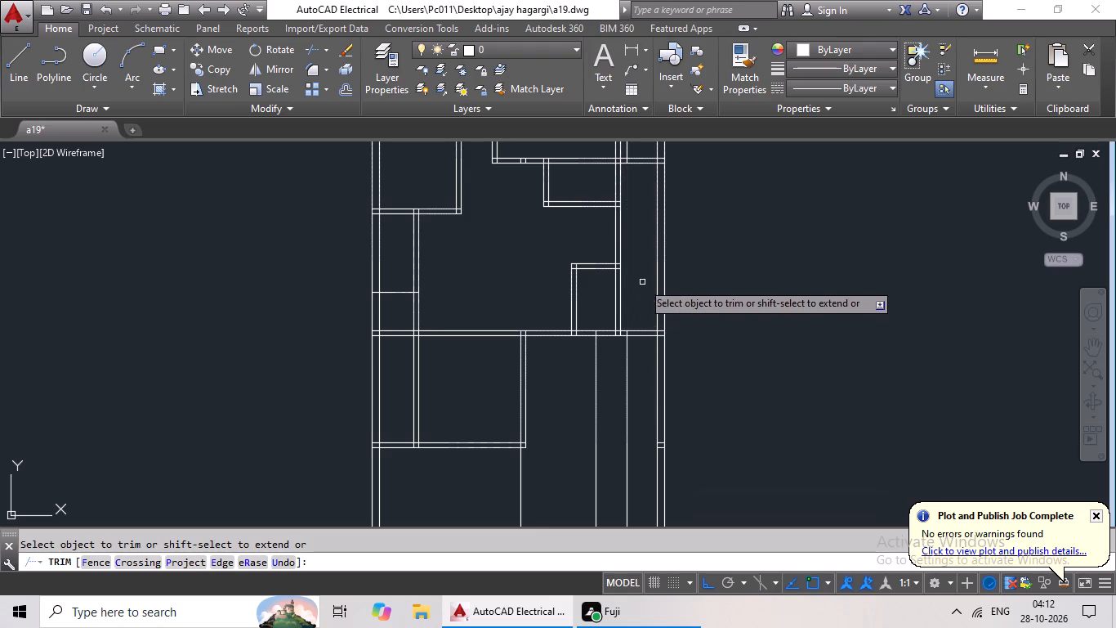
pyautogui.moveTo(641, 281); pyautogui.dragTo(555, 501, button='middle')
pyautogui.press('Escape')
pyautogui.press('Escape')
# Erase the remaining upper piece of that offset line, running through the upper right rooms to the top outer wall.
pyautogui.moveTo(547, 344); pyautogui.dragTo(538, 348)
pyautogui.press('Escape')
pyautogui.click(542, 352)
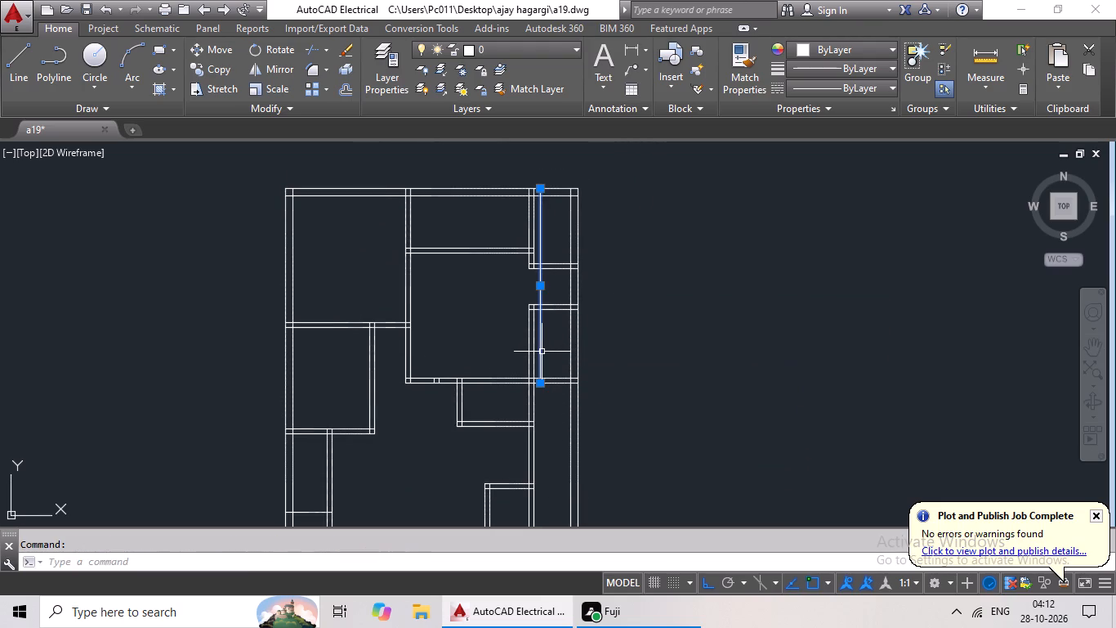
pyautogui.press('Delete')
# Offset the remaining lower part of the 3'1.5" offset line 2" to both sides.
pyautogui.scroll(-2, 569, 375)
pyautogui.moveTo(566, 433); pyautogui.dragTo(588, 354, button='middle')
pyautogui.scroll(4, 578, 408)
pyautogui.moveTo(577, 408); pyautogui.dragTo(399, 440, button='middle')
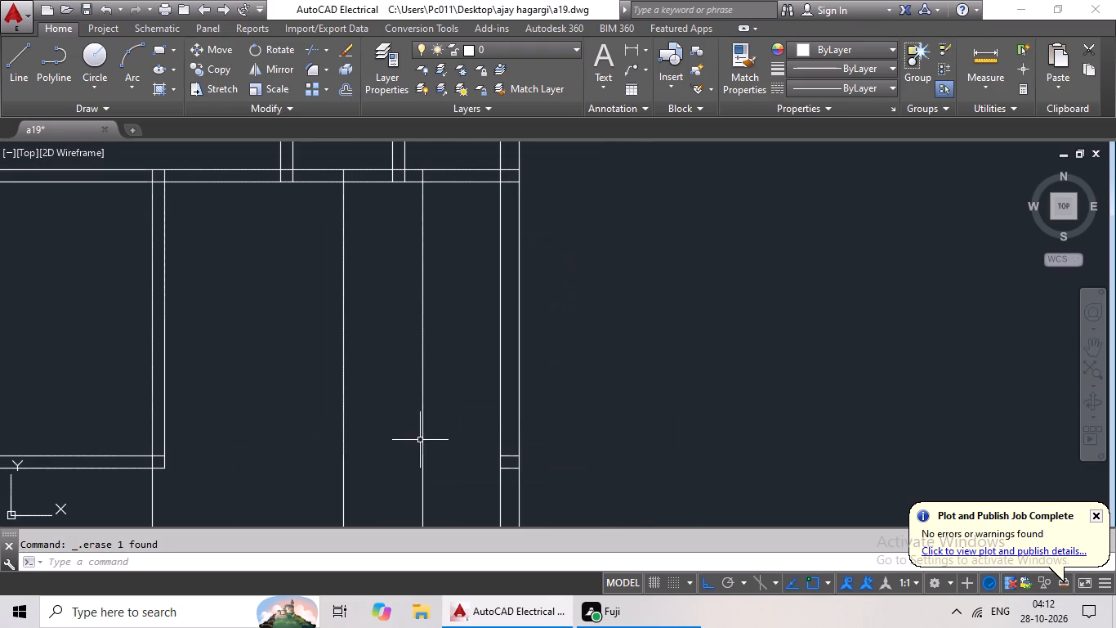
pyautogui.press('o')
pyautogui.press('Return')
pyautogui.write('2"')
pyautogui.press('Return')
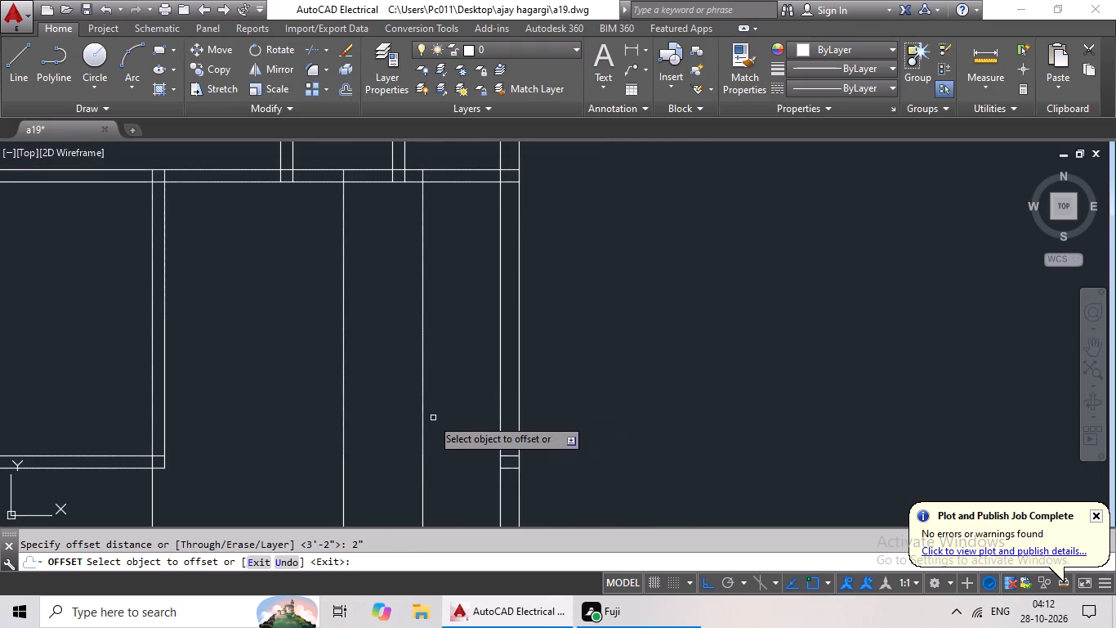
pyautogui.moveTo(422, 427); pyautogui.dragTo(448, 428)
pyautogui.click(473, 421)
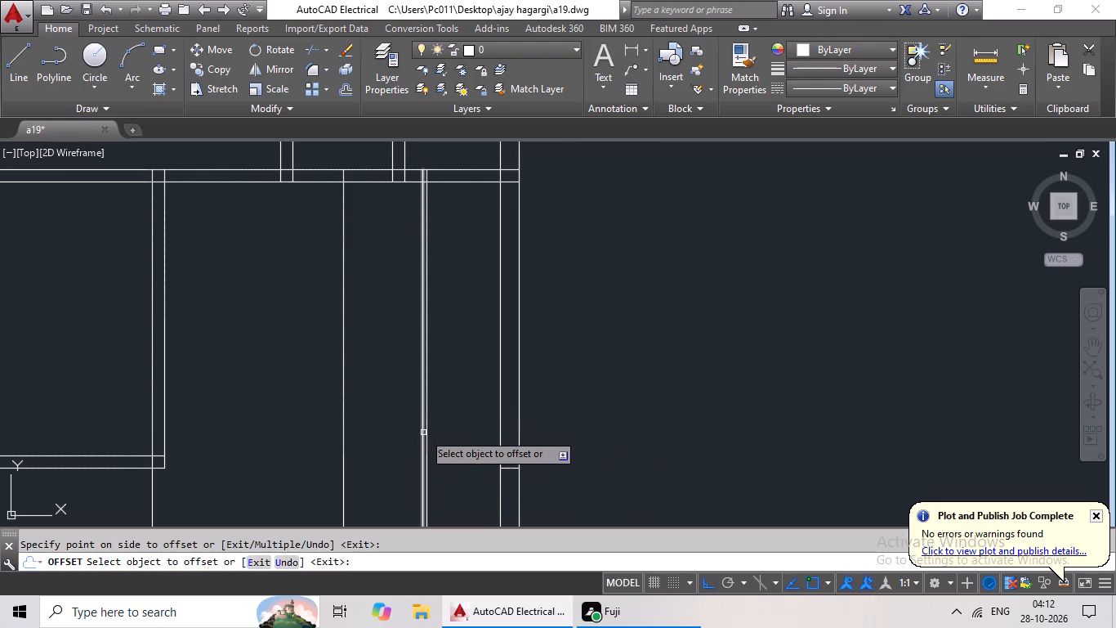
pyautogui.moveTo(423, 433); pyautogui.dragTo(409, 442)
pyautogui.click(392, 449)
pyautogui.press('Escape')
pyautogui.press('Escape')
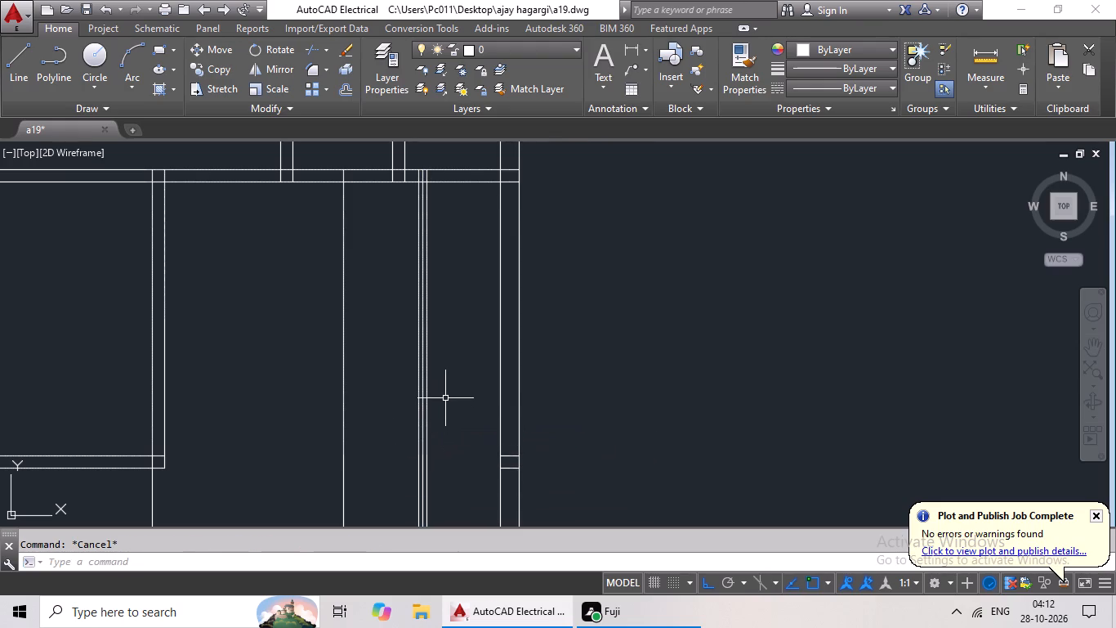
pyautogui.press('Escape')
# Offset the newly drawn vertical line 6" to its left to form a partition beneath the small right room.
pyautogui.press('o')
pyautogui.press('Return')
pyautogui.write('6"')
pyautogui.press('Return')
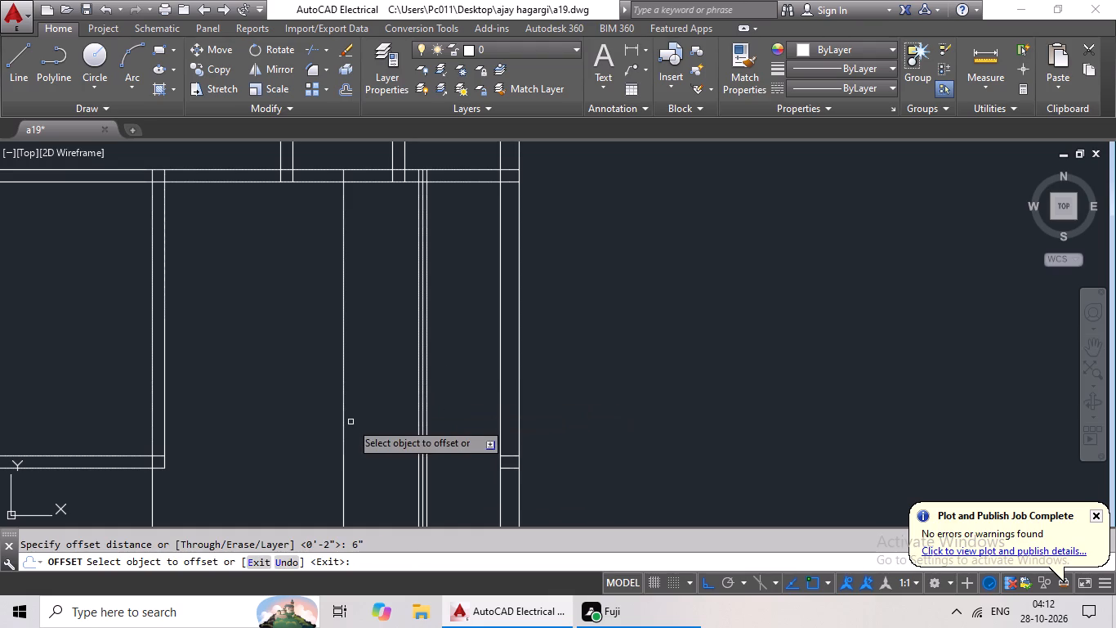
pyautogui.moveTo(344, 428); pyautogui.dragTo(333, 432)
pyautogui.click(307, 442)
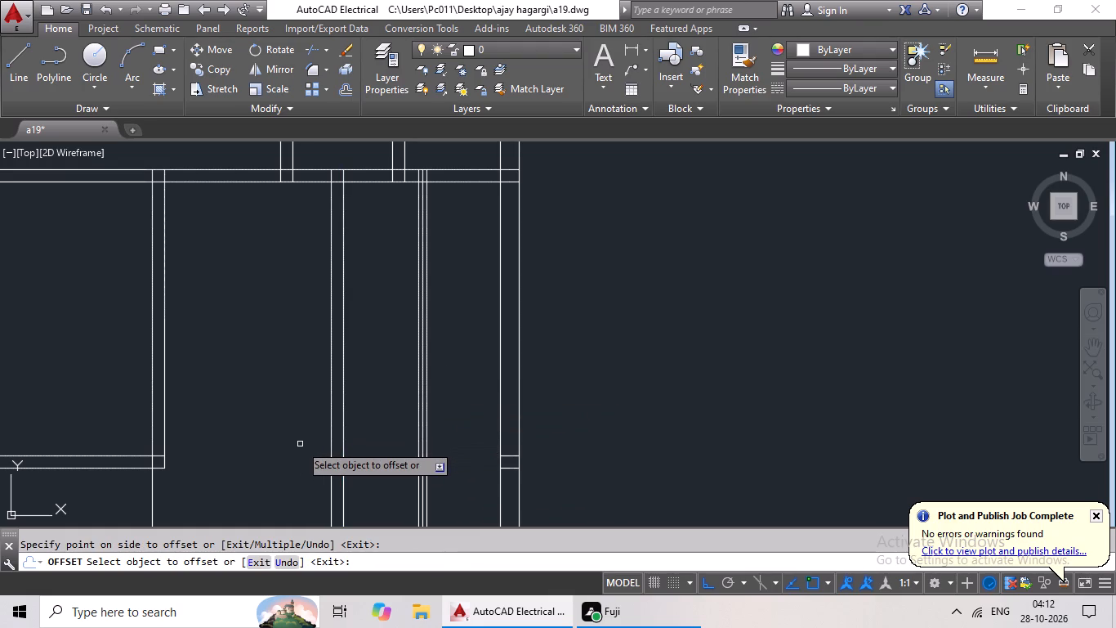
pyautogui.click(300, 444)
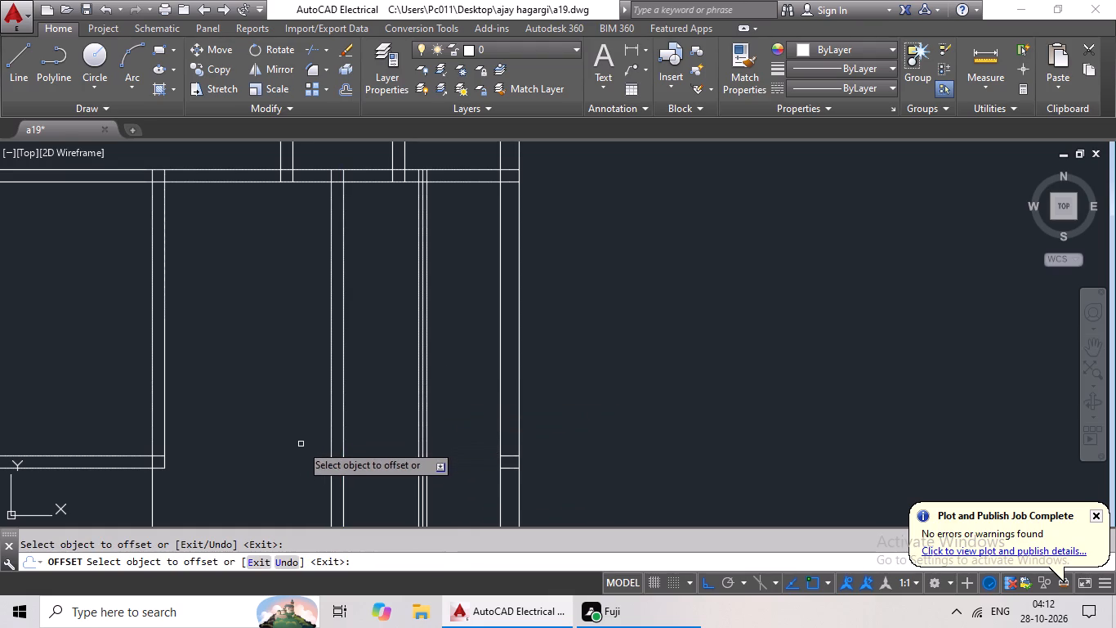
pyautogui.scroll(-1, 352, 417)
pyautogui.press('Escape')
pyautogui.scroll(-1, 360, 411)
pyautogui.scroll(3, 384, 400)
pyautogui.press('Escape')
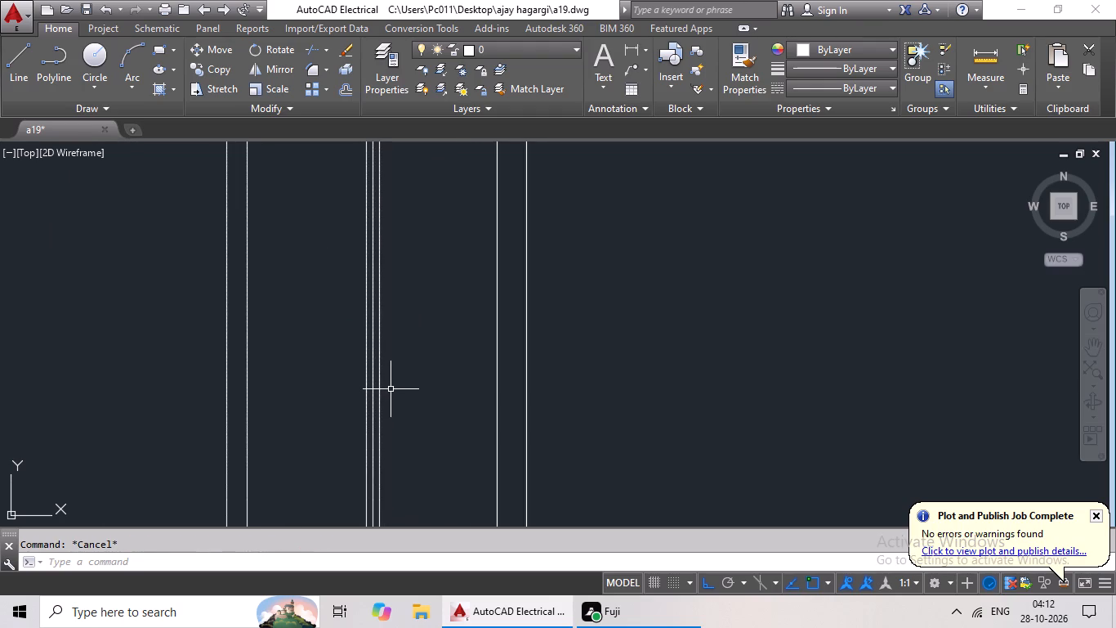
pyautogui.press('Escape')
pyautogui.press('Escape')
# Offset the cross partition's lower line 3' downward.
pyautogui.press('o')
pyautogui.press('Return')
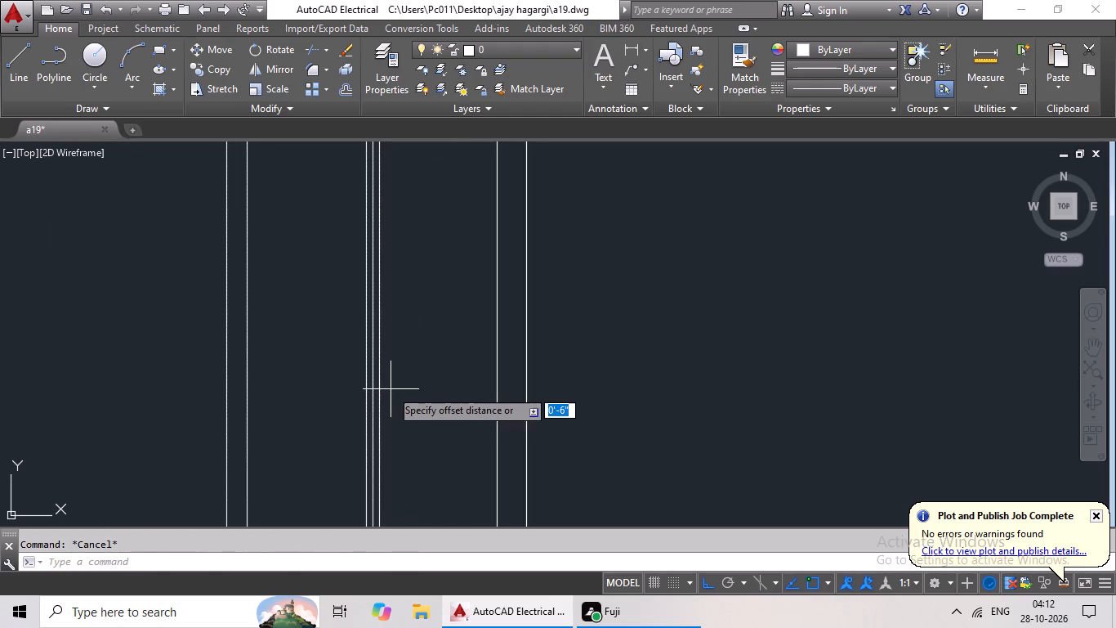
pyautogui.write("3'")
pyautogui.press('Return')
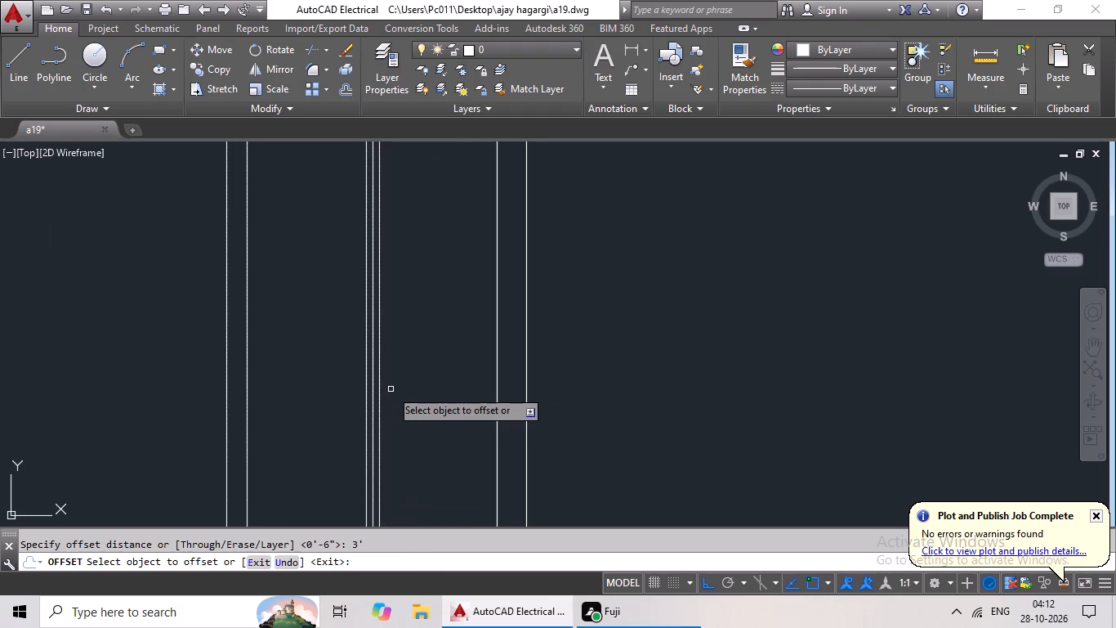
pyautogui.scroll(-3, 387, 384)
pyautogui.scroll(3, 425, 314)
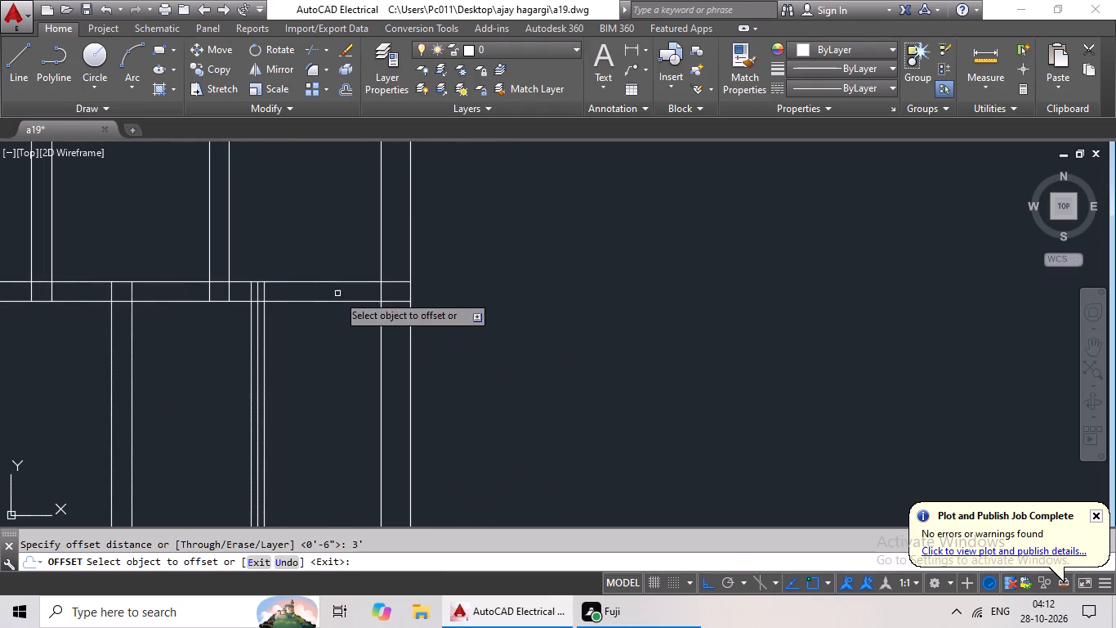
pyautogui.moveTo(337, 303); pyautogui.dragTo(337, 310)
pyautogui.click(336, 351)
pyautogui.scroll(-2, 337, 351)
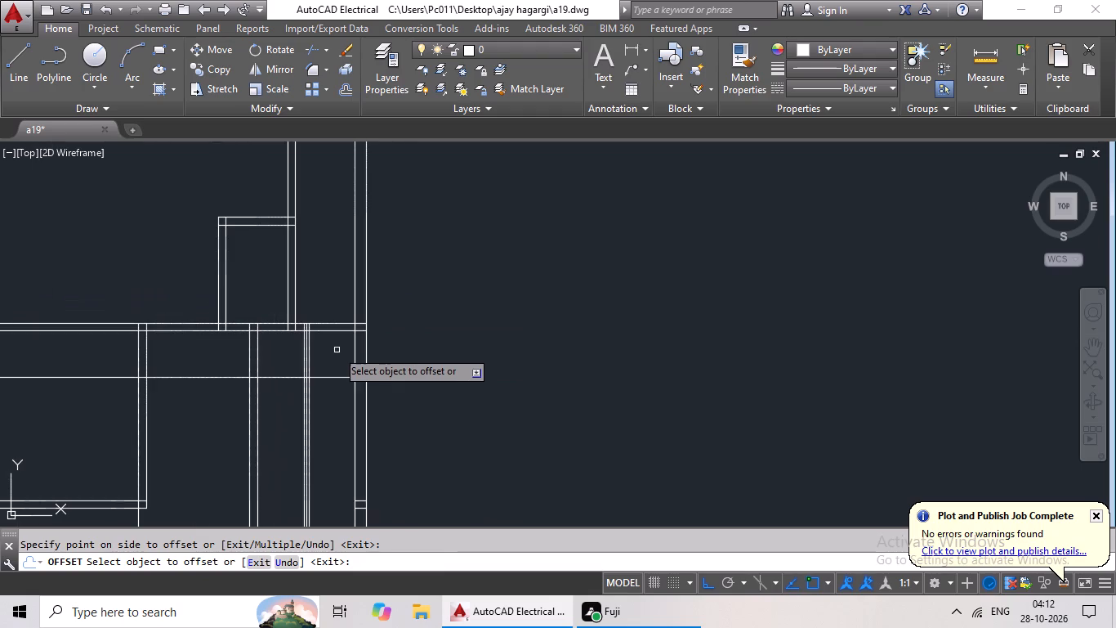
pyautogui.press('Escape')
pyautogui.press('Escape')
# Trim the 3' offset line between the central and new partitions, inside the new partition, and inside the right outer wall.
pyautogui.press('t')
pyautogui.press('r')
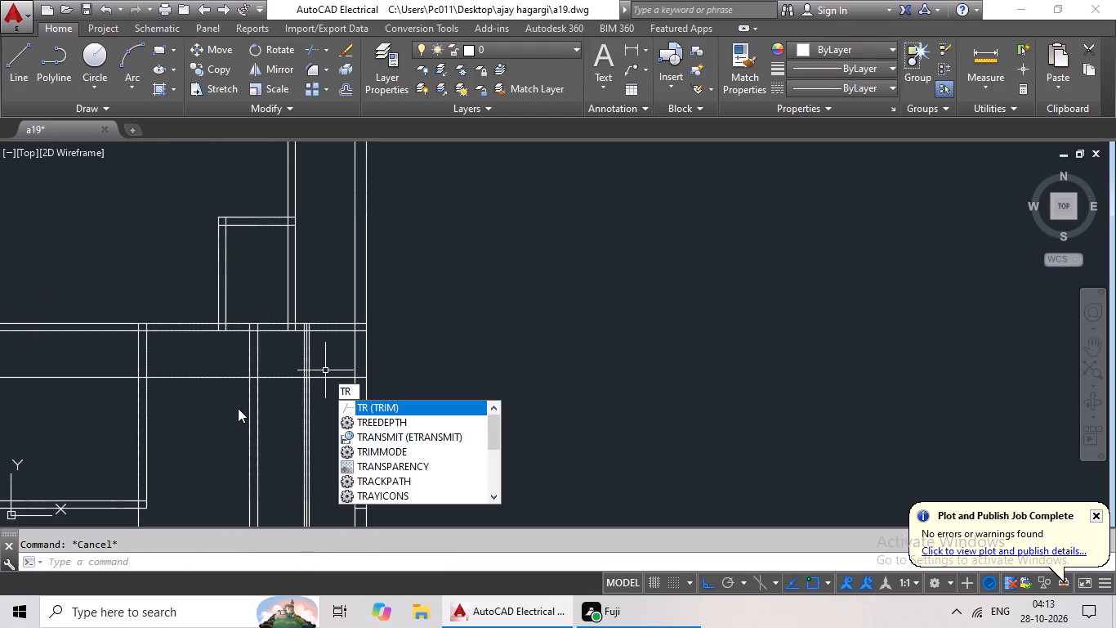
pyautogui.press('space')
pyautogui.press('space')
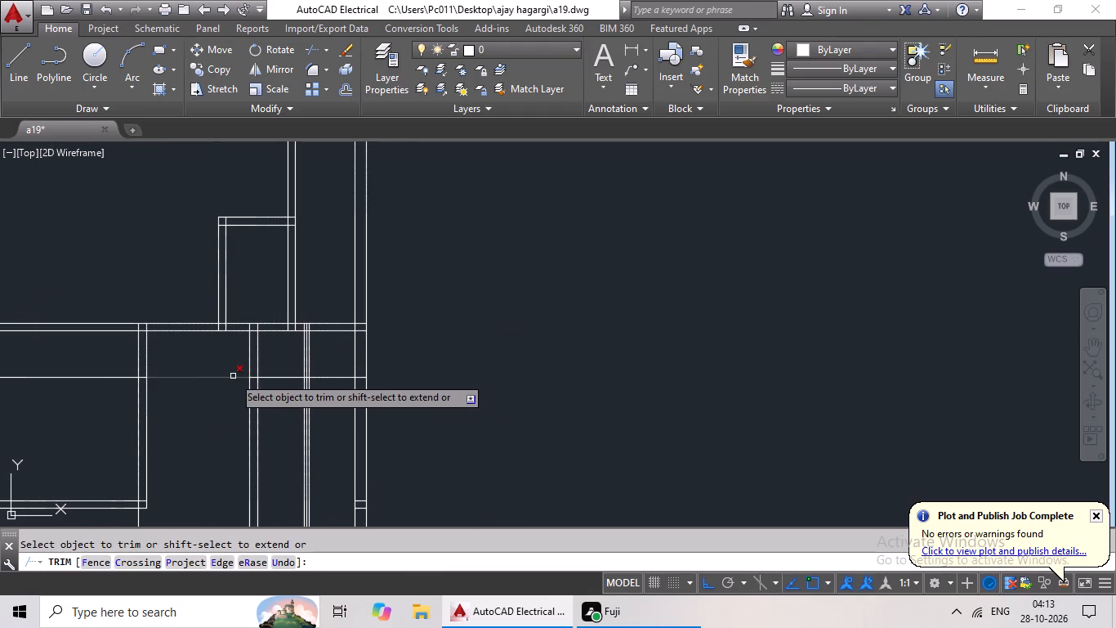
pyautogui.click(231, 376)
pyautogui.scroll(4, 252, 380)
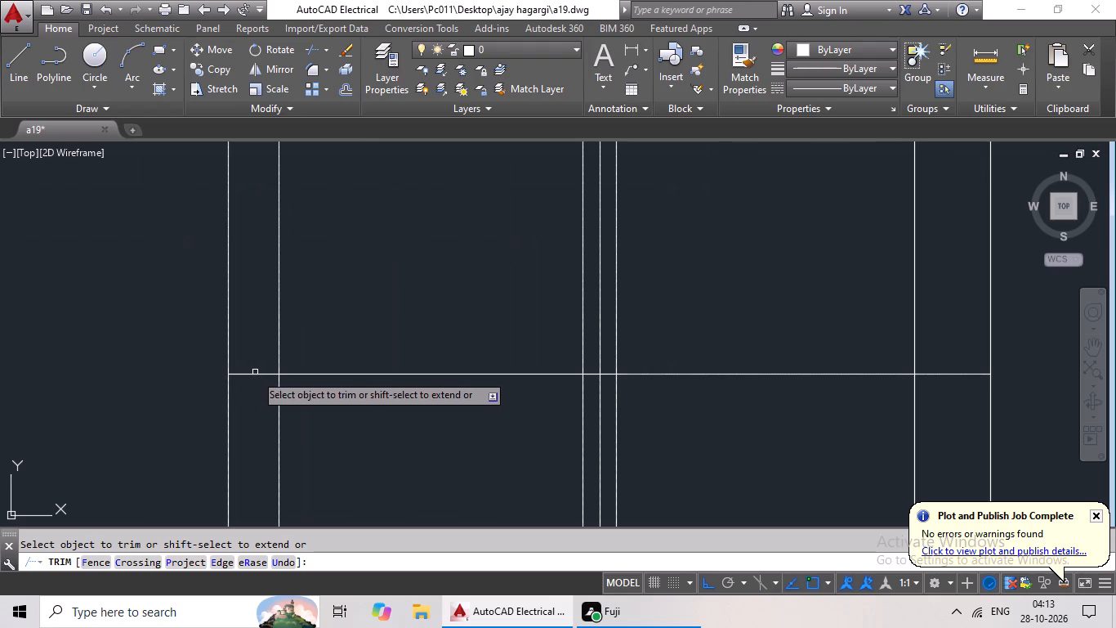
pyautogui.click(253, 375)
pyautogui.scroll(-2, 367, 383)
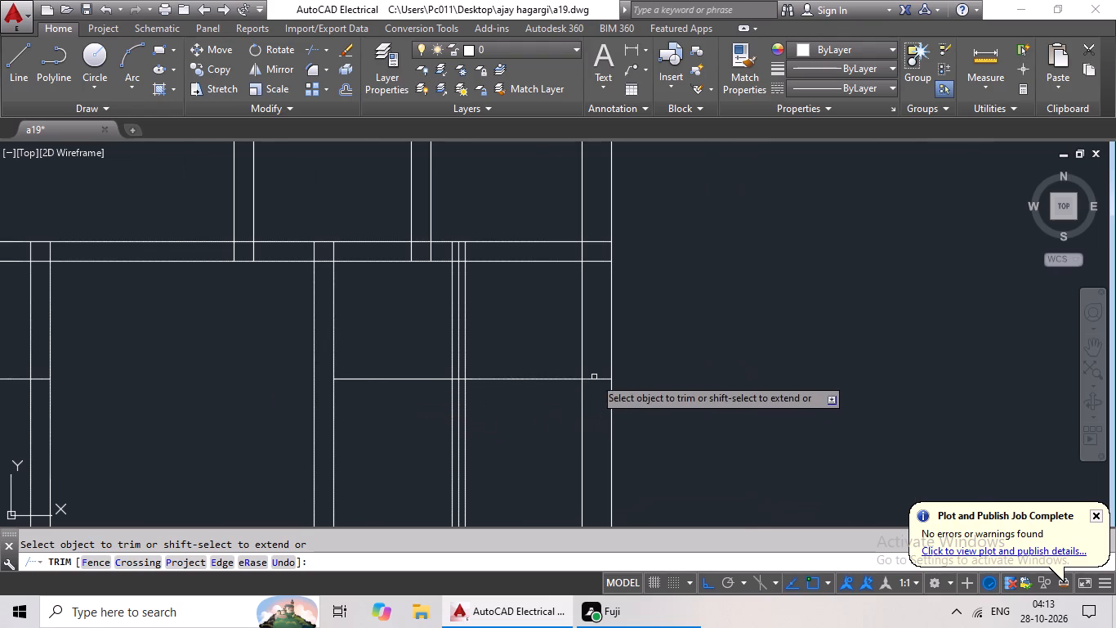
pyautogui.click(594, 380)
# Trim the three closely spaced vertical lines between the cross partition and the 3' offset line.
pyautogui.scroll(3, 499, 330)
pyautogui.moveTo(521, 289); pyautogui.dragTo(176, 357)
pyautogui.moveTo(176, 357); pyautogui.dragTo(175, 357)
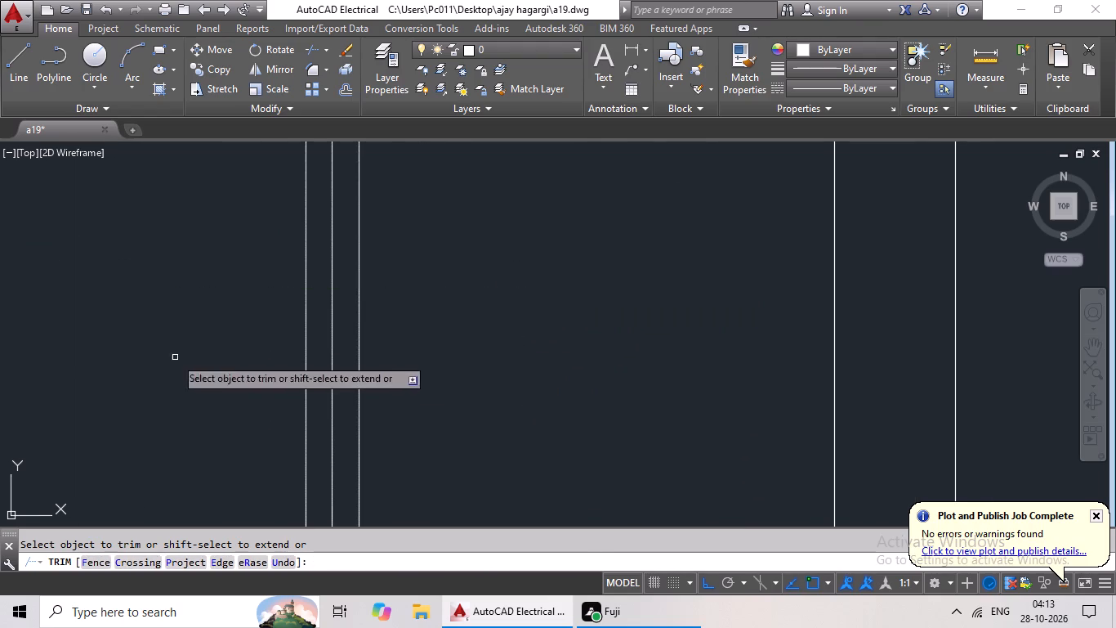
pyautogui.moveTo(175, 357); pyautogui.dragTo(183, 357)
pyautogui.scroll(-3, 350, 330)
pyautogui.moveTo(405, 330); pyautogui.dragTo(307, 352)
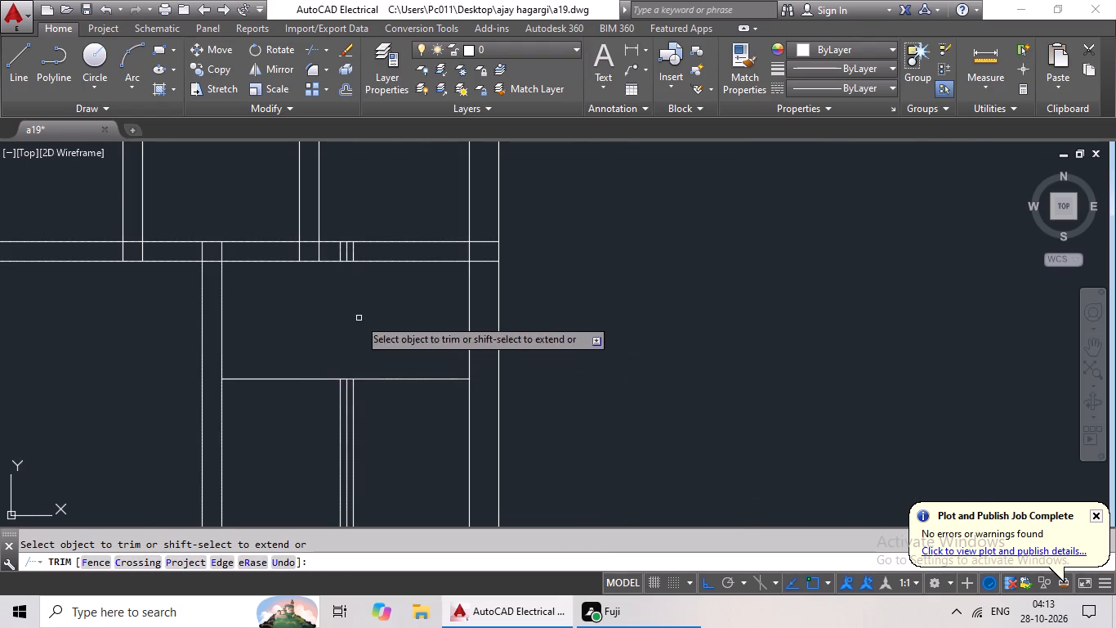
# Erase the three short vertical line pieces left inside the cross partition.
pyautogui.moveTo(364, 310); pyautogui.dragTo(359, 380, button='middle')
pyautogui.scroll(3, 360, 324)
pyautogui.press('Escape')
pyautogui.moveTo(375, 312); pyautogui.dragTo(363, 312)
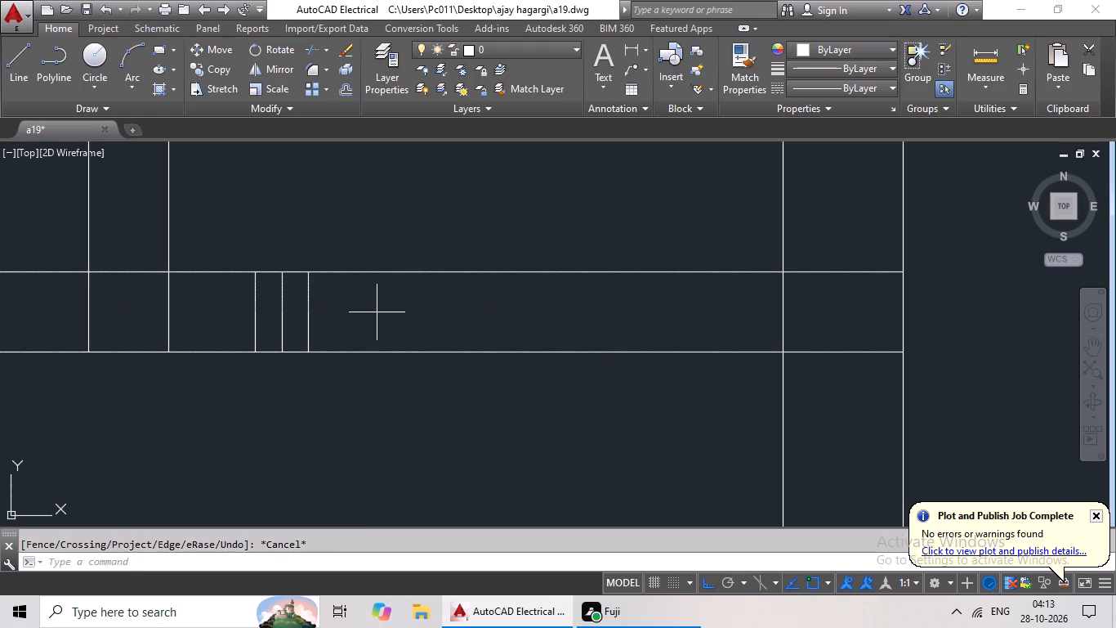
pyautogui.moveTo(363, 312); pyautogui.dragTo(237, 322)
pyautogui.press('Delete')
# Erase the leftover piece of the 3' offset line crossing the rooms left of the central partition.
pyautogui.scroll(-4, 257, 318)
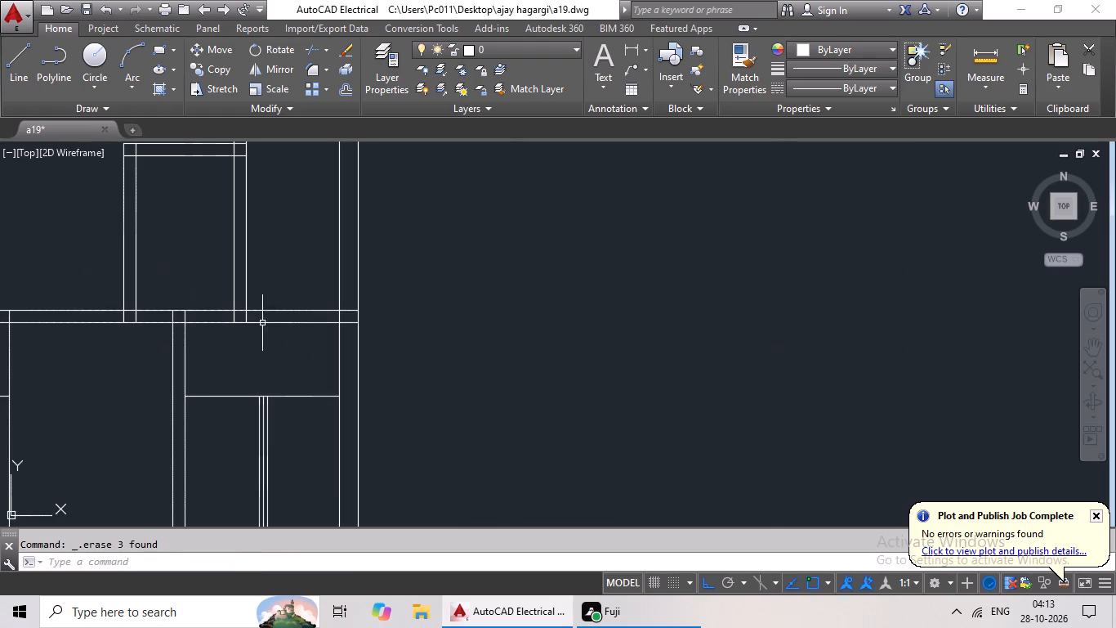
pyautogui.scroll(-1, 240, 378)
pyautogui.moveTo(248, 374); pyautogui.dragTo(393, 318, button='middle')
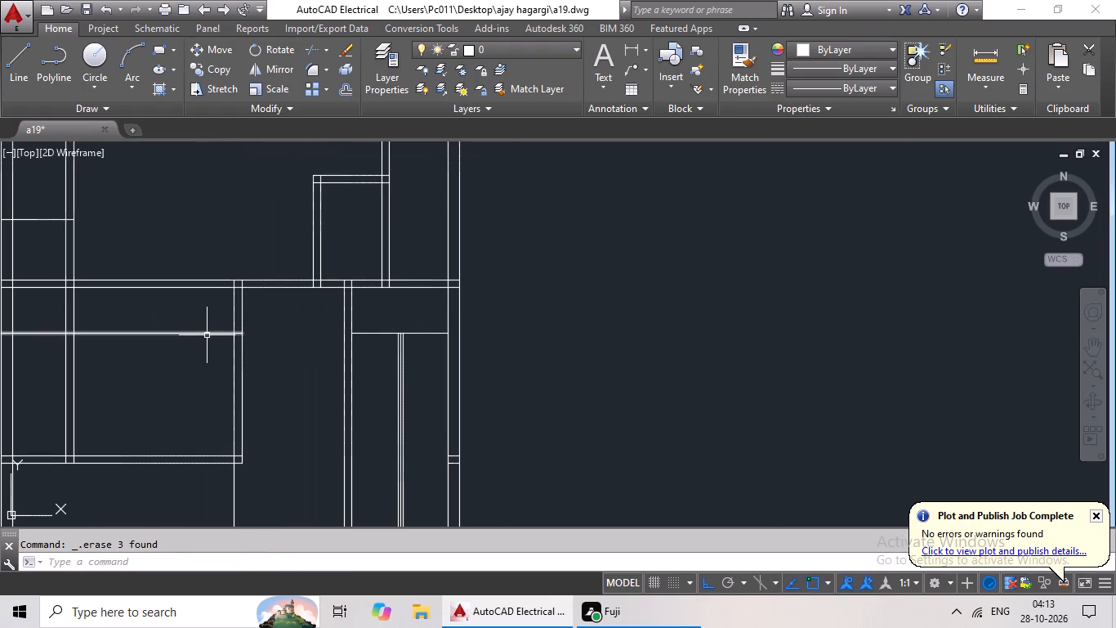
pyautogui.click(207, 335)
pyautogui.press('Delete')
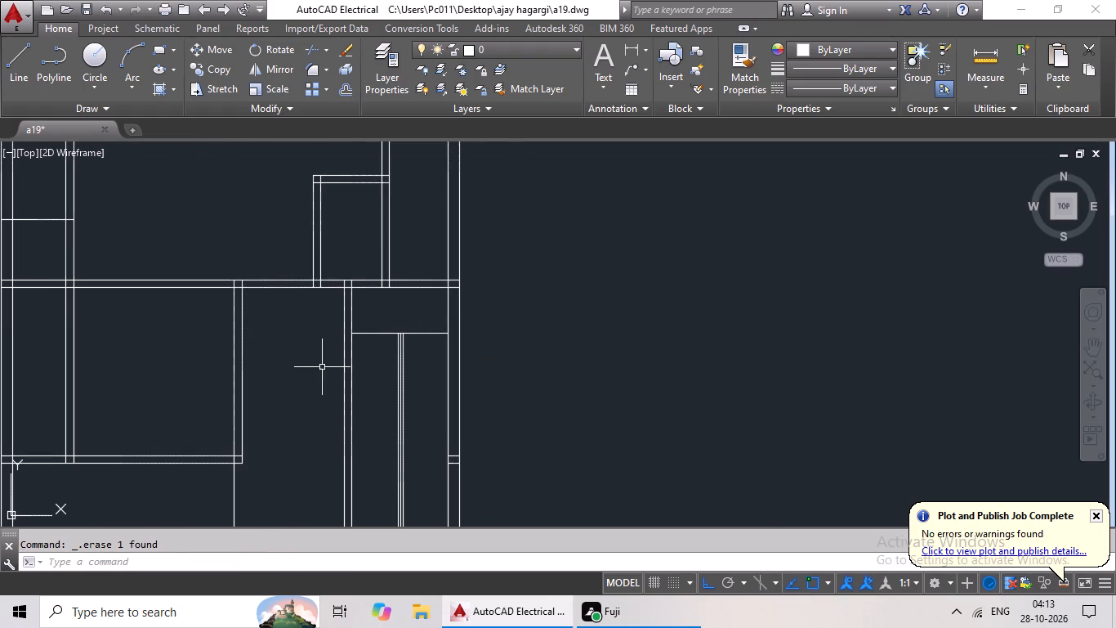
# Erase the middle one of the three closely spaced vertical lines in the stair area.
pyautogui.moveTo(320, 369); pyautogui.dragTo(319, 301, button='middle')
pyautogui.moveTo(309, 344); pyautogui.dragTo(297, 281, button='middle')
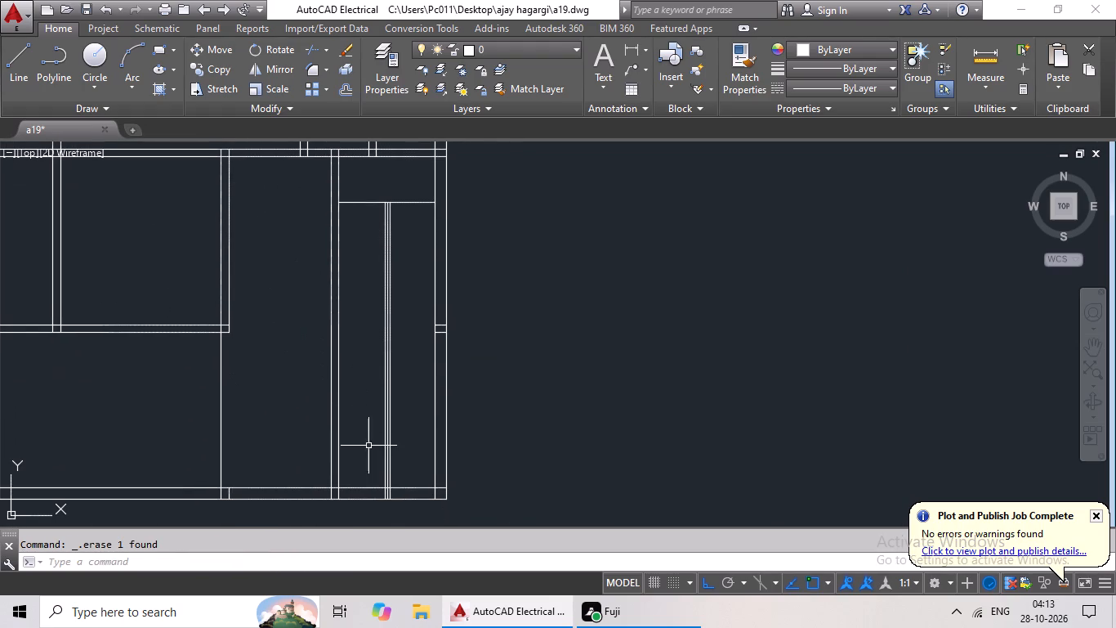
pyautogui.scroll(4, 379, 489)
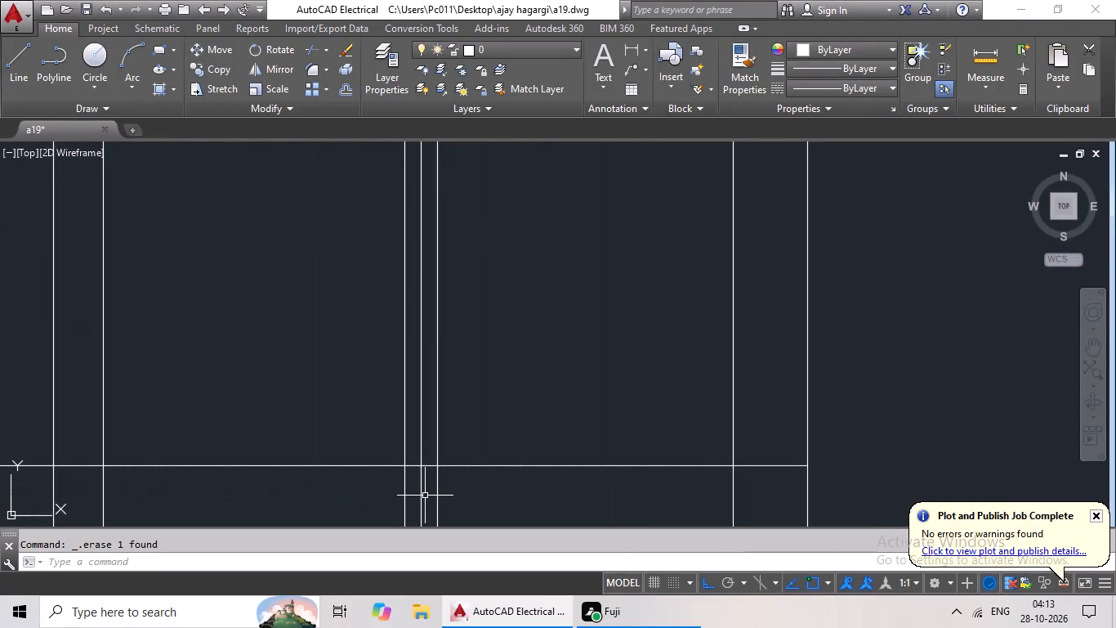
pyautogui.click(422, 499)
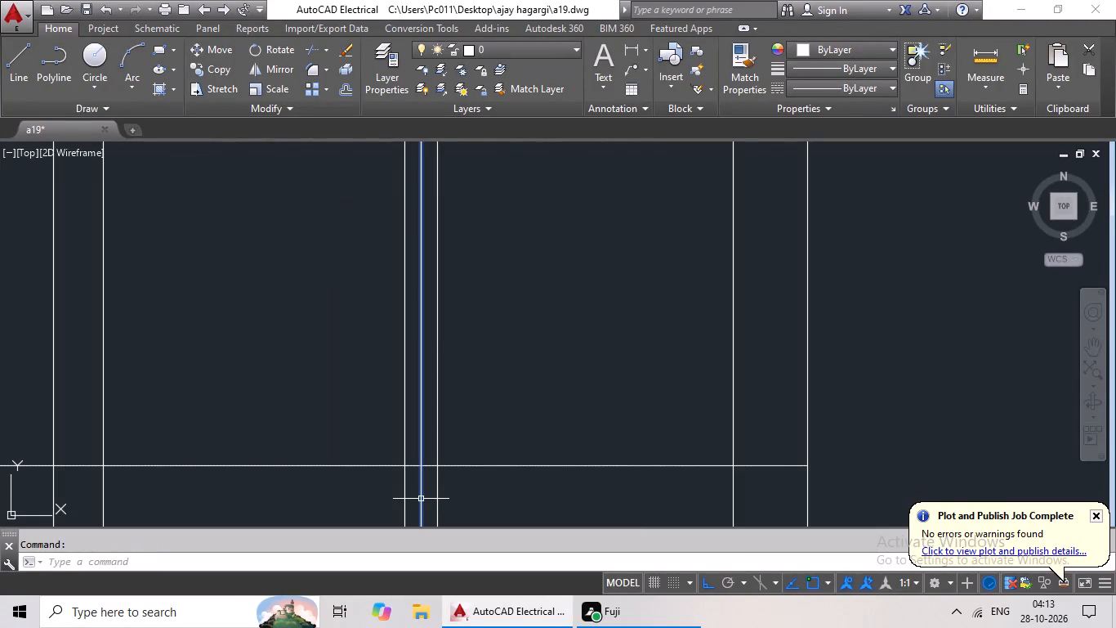
pyautogui.press('Delete')
# Erase the two short horizontal lines crossing the right outer wall beside the stair area.
pyautogui.scroll(-3, 421, 483)
pyautogui.moveTo(455, 395); pyautogui.dragTo(422, 565, button='middle')
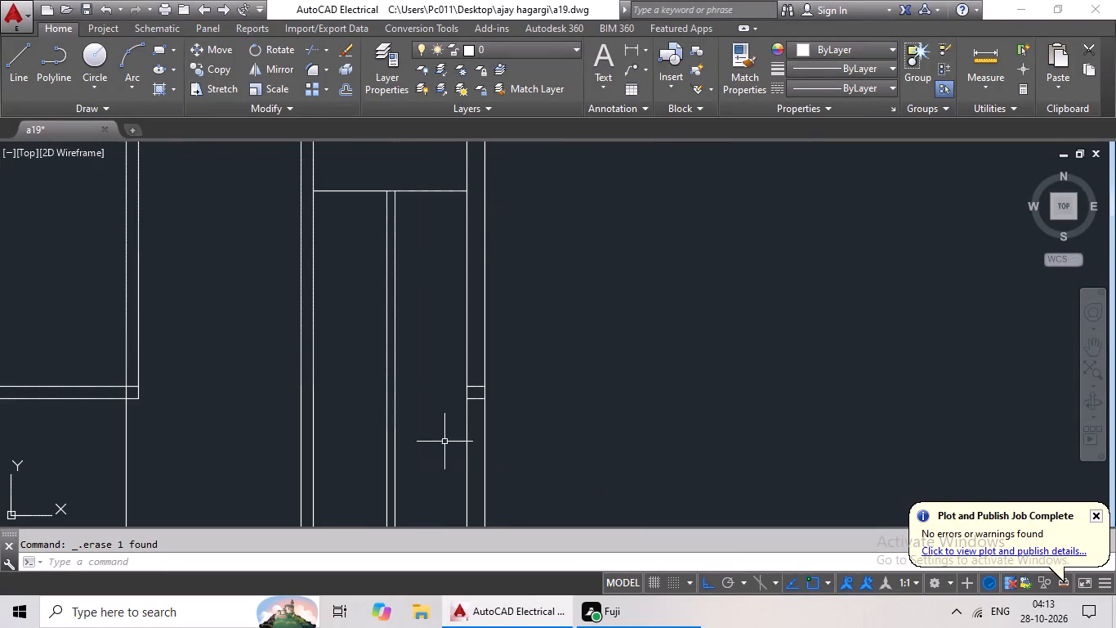
pyautogui.scroll(4, 474, 410)
pyautogui.moveTo(471, 209); pyautogui.dragTo(466, 408)
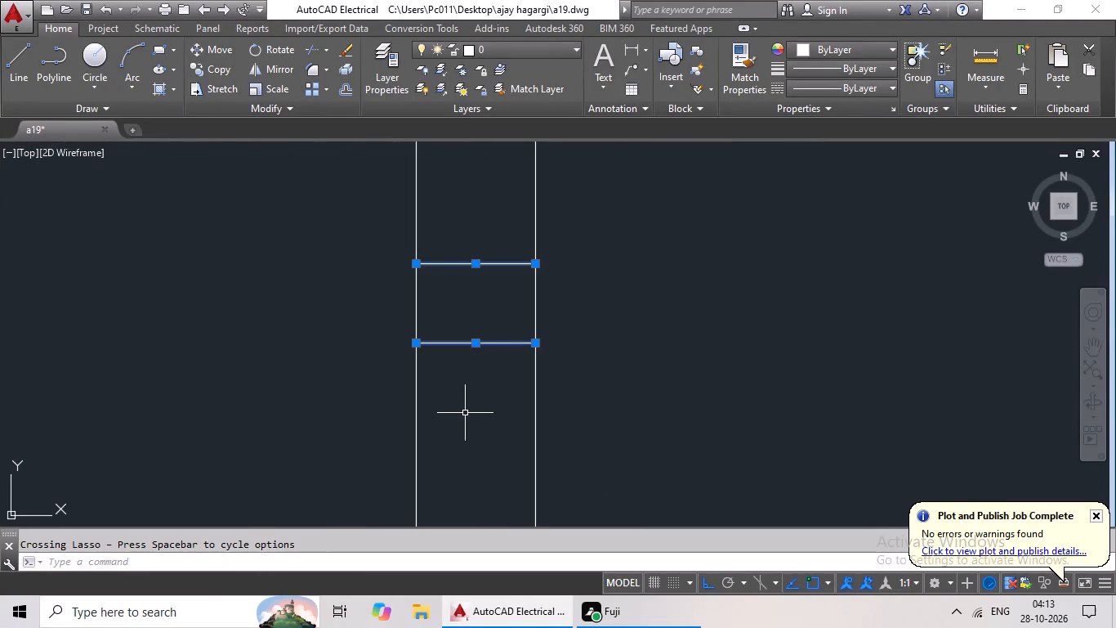
pyautogui.press('Delete')
# Offset the stair's top horizontal line downward by 9" three times in succession to start the treads.
pyautogui.scroll(-5, 471, 403)
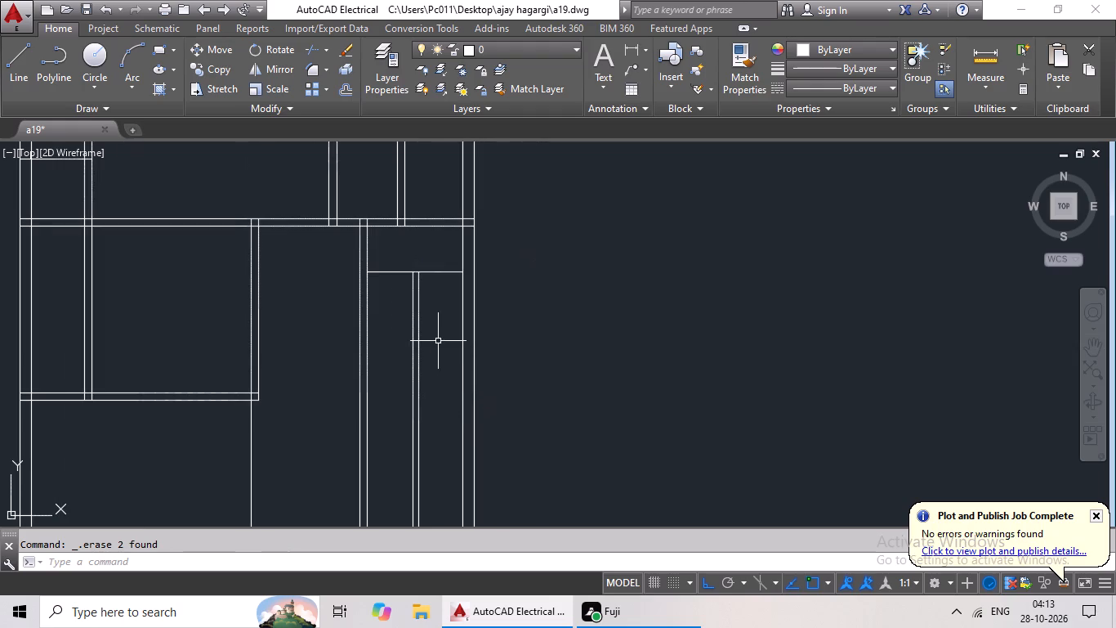
pyautogui.moveTo(438, 341); pyautogui.dragTo(400, 388, button='middle')
pyautogui.scroll(3, 385, 429)
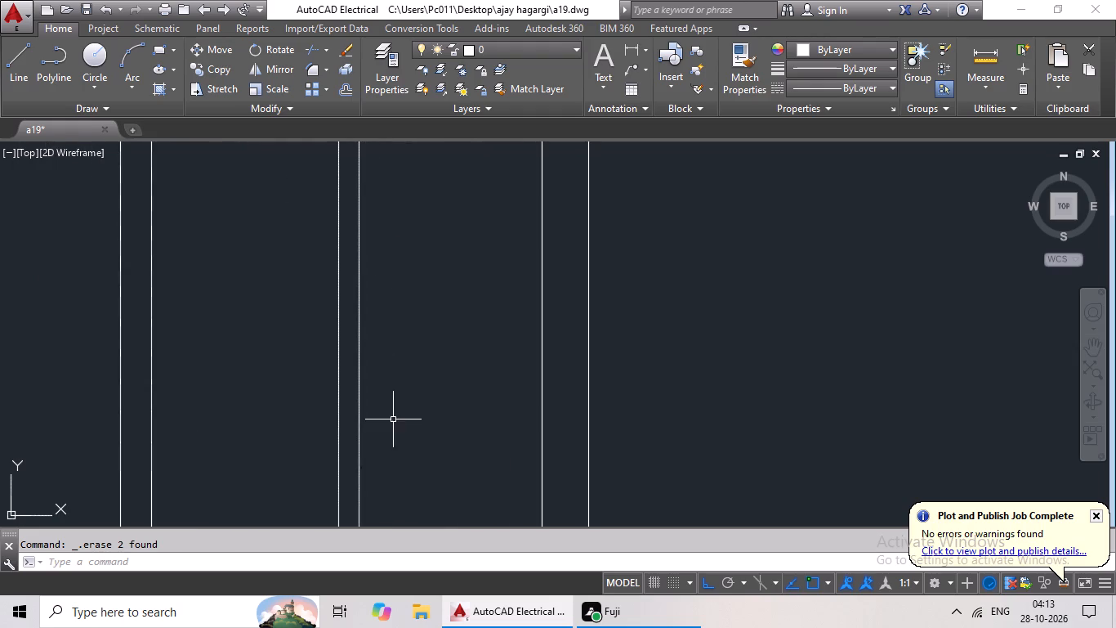
pyautogui.scroll(-1, 394, 419)
pyautogui.press('Escape')
pyautogui.press('Escape')
pyautogui.press('Escape')
pyautogui.scroll(-1, 406, 414)
pyautogui.press('Escape')
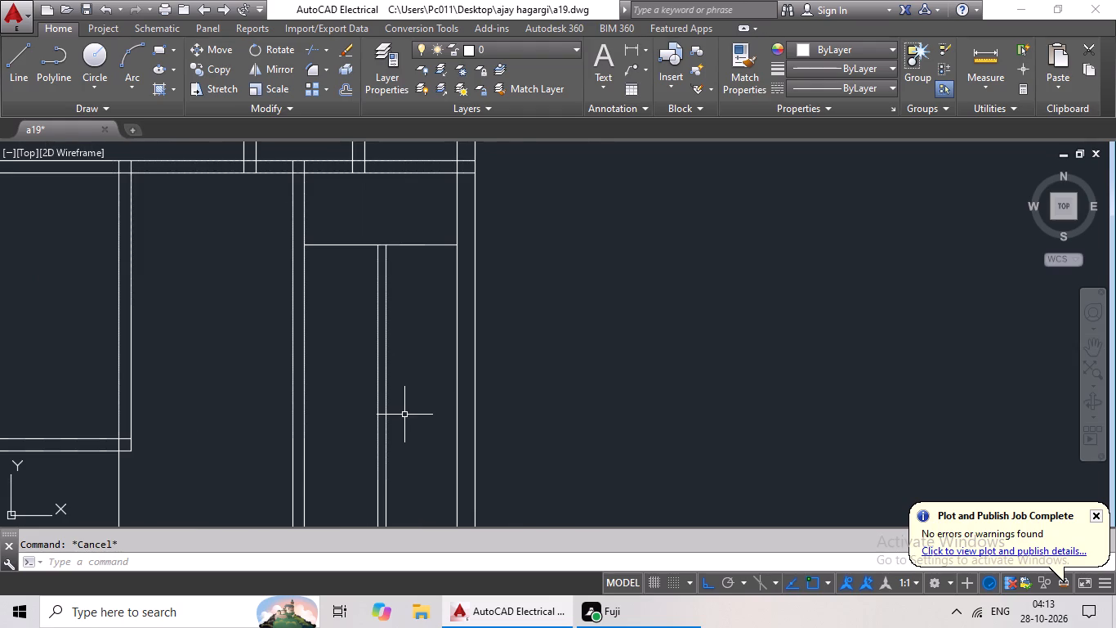
pyautogui.press('o')
pyautogui.press('Return')
pyautogui.press('9')
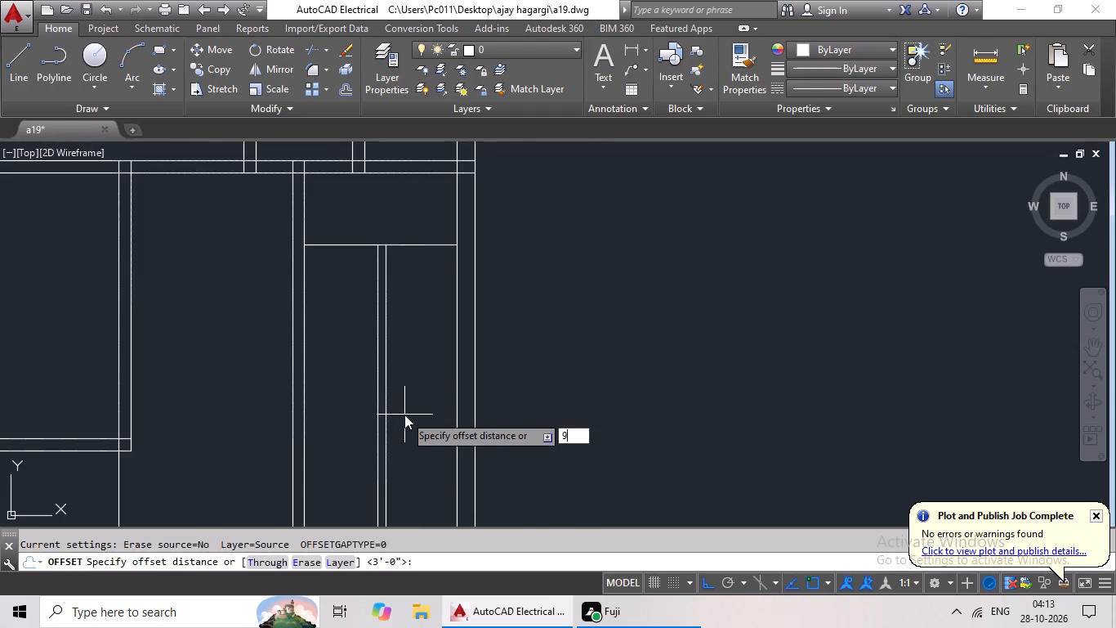
pyautogui.hotkey('shift', '"')
pyautogui.press('Return')
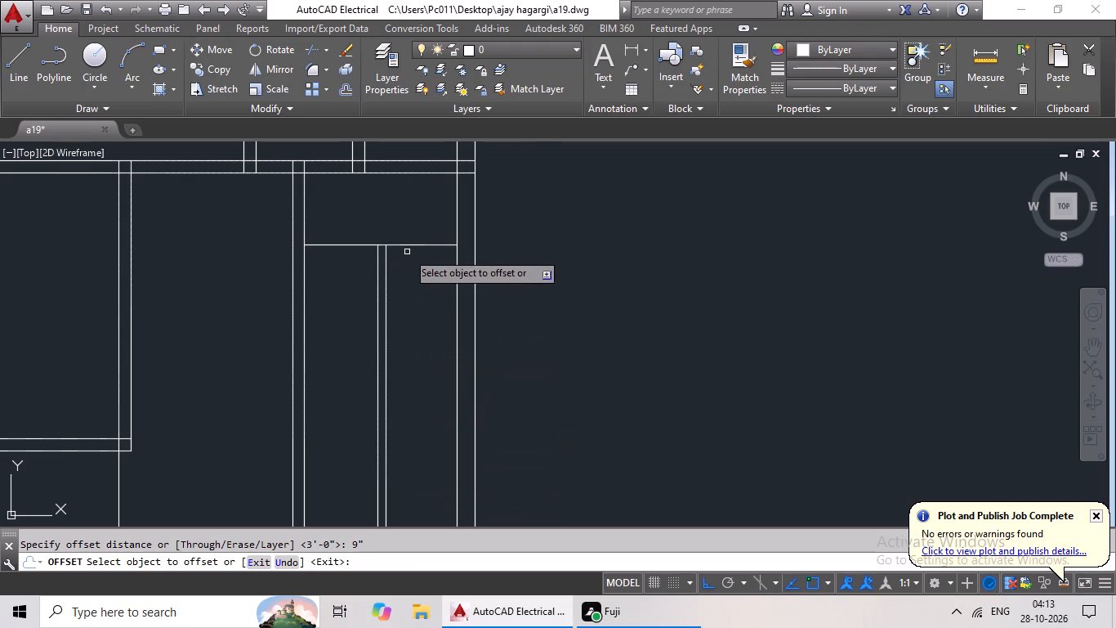
pyautogui.moveTo(413, 247); pyautogui.dragTo(421, 286)
pyautogui.moveTo(452, 325); pyautogui.dragTo(449, 313)
pyautogui.moveTo(419, 263); pyautogui.dragTo(415, 281)
pyautogui.click(413, 325)
pyautogui.moveTo(421, 283); pyautogui.dragTo(421, 292)
pyautogui.click(426, 332)
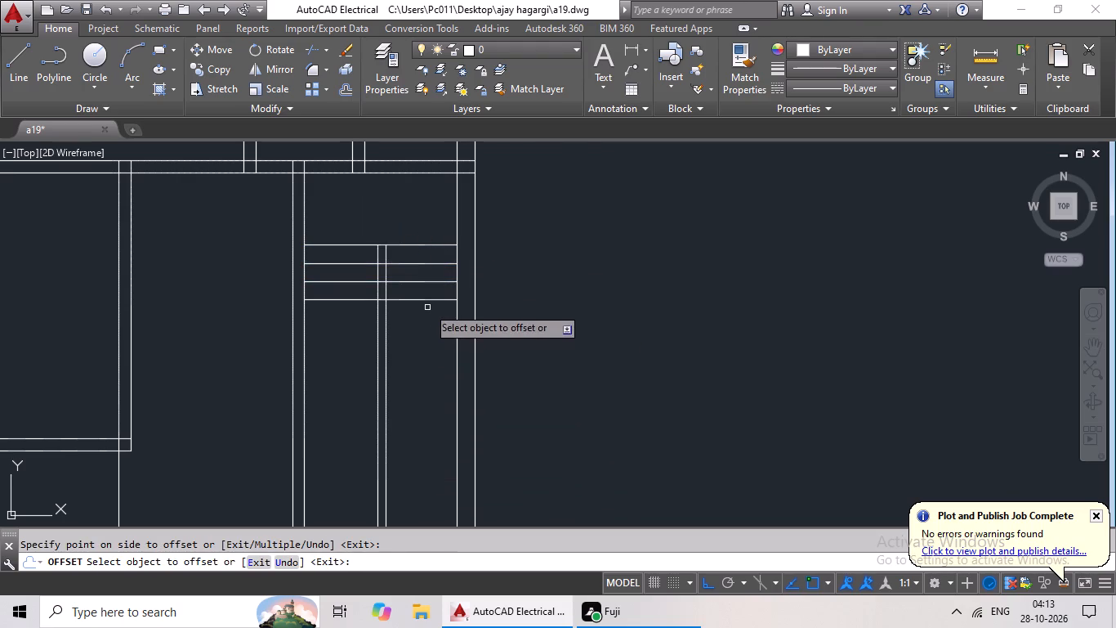
# Add six more tread lines down the stair by successively offsetting the lowest line 9".
pyautogui.moveTo(428, 298); pyautogui.dragTo(428, 307)
pyautogui.click(423, 350)
pyautogui.click(428, 318)
pyautogui.click(423, 357)
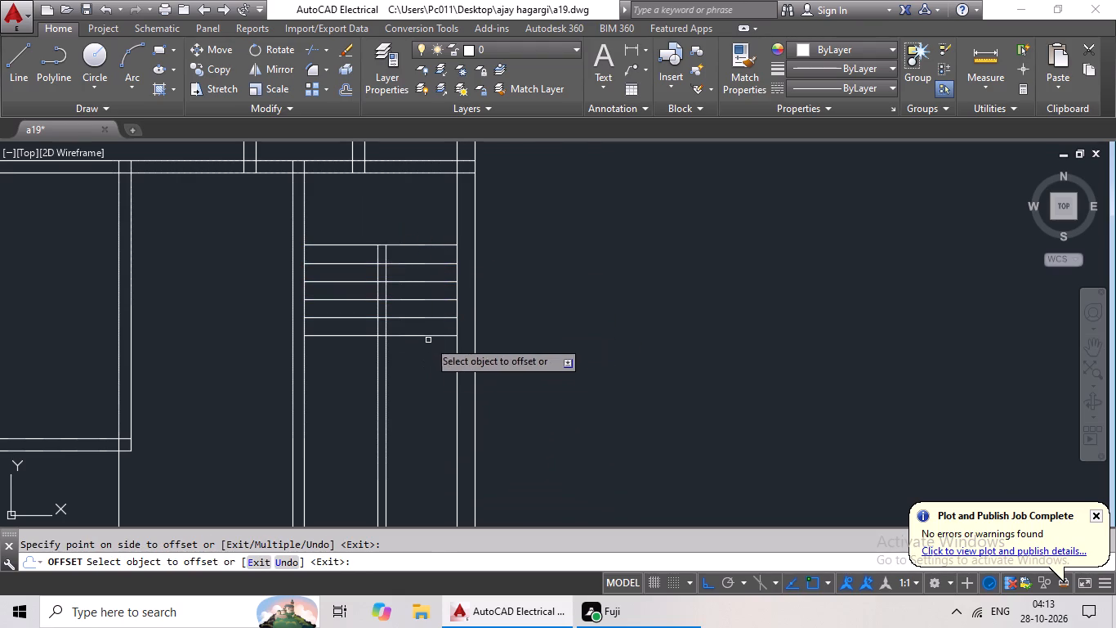
pyautogui.moveTo(429, 334); pyautogui.dragTo(423, 388)
pyautogui.moveTo(417, 337); pyautogui.dragTo(412, 370)
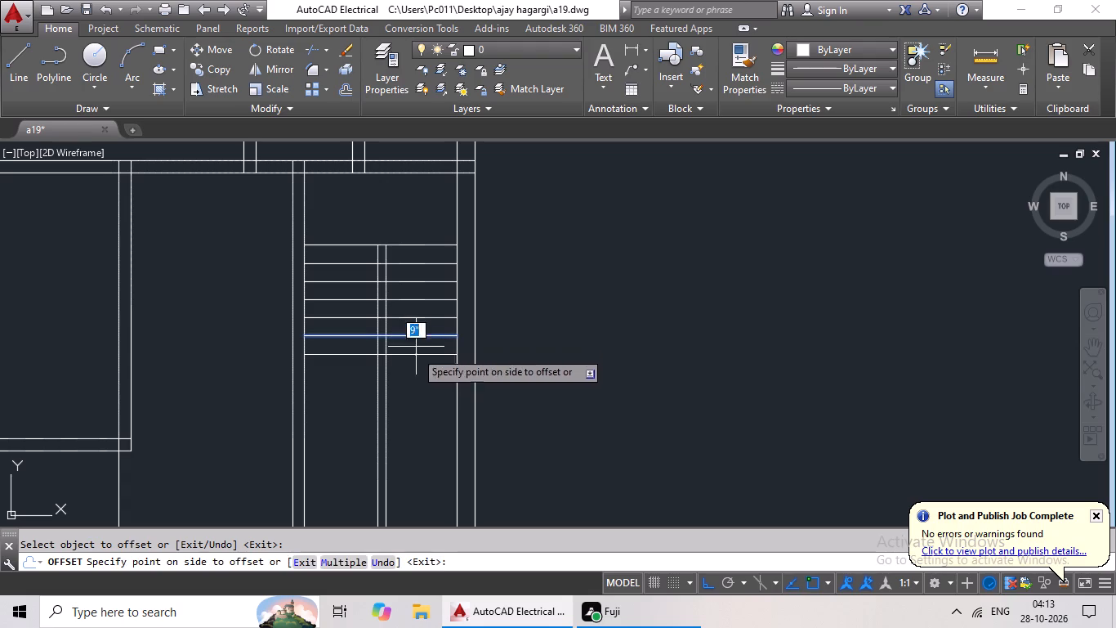
pyautogui.moveTo(412, 370); pyautogui.dragTo(408, 392)
pyautogui.click(415, 375)
pyautogui.moveTo(416, 357); pyautogui.dragTo(415, 390)
pyautogui.click(418, 383)
pyautogui.click(418, 371)
pyautogui.click(417, 409)
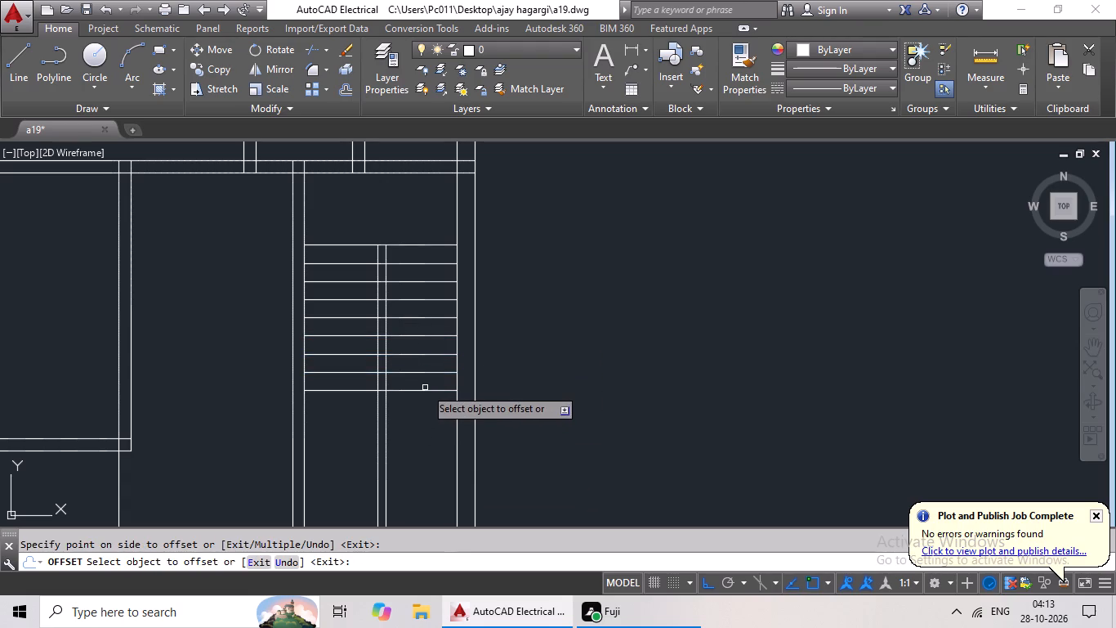
pyautogui.click(424, 391)
pyautogui.click(422, 437)
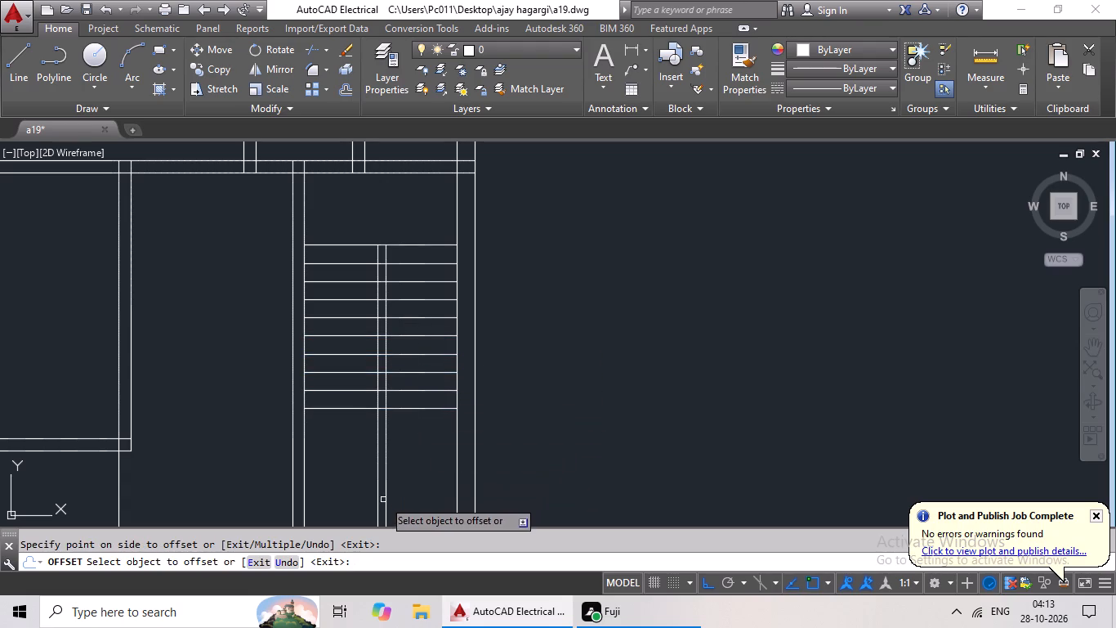
# Add four more 9" offset tread lines below the lowest tread and finish the offsetting.
pyautogui.scroll(-3, 386, 494)
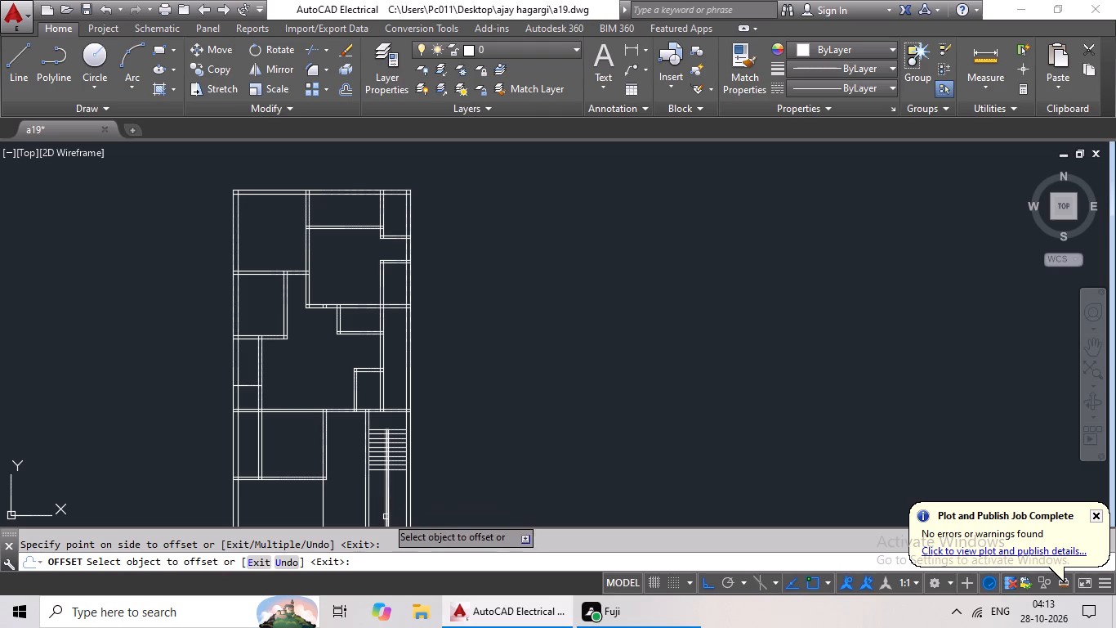
pyautogui.scroll(3, 386, 512)
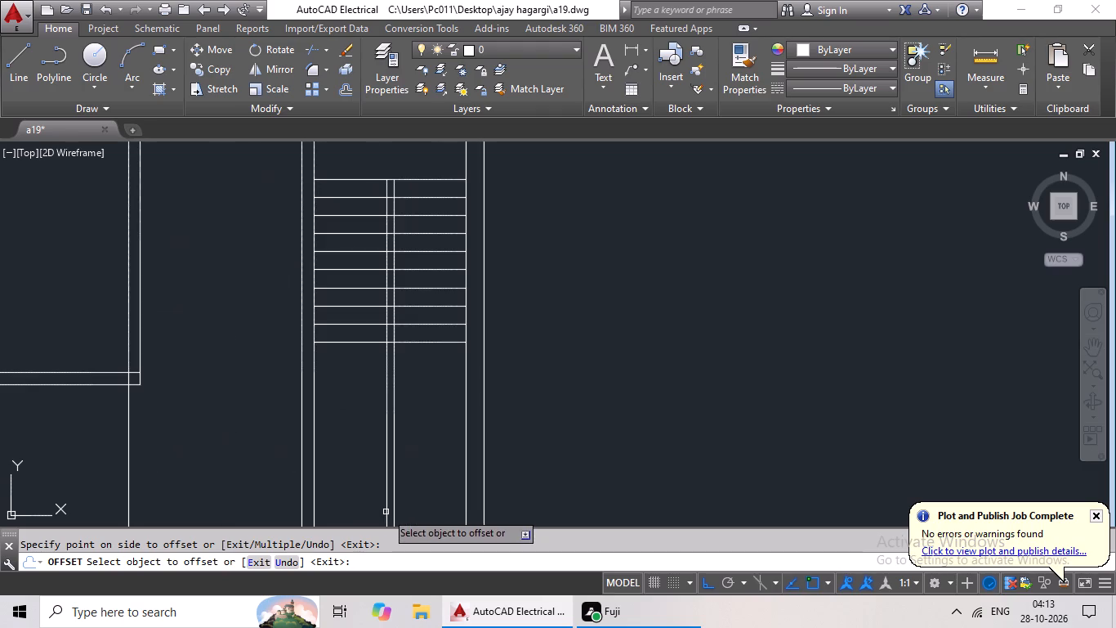
pyautogui.click(410, 343)
pyautogui.click(415, 365)
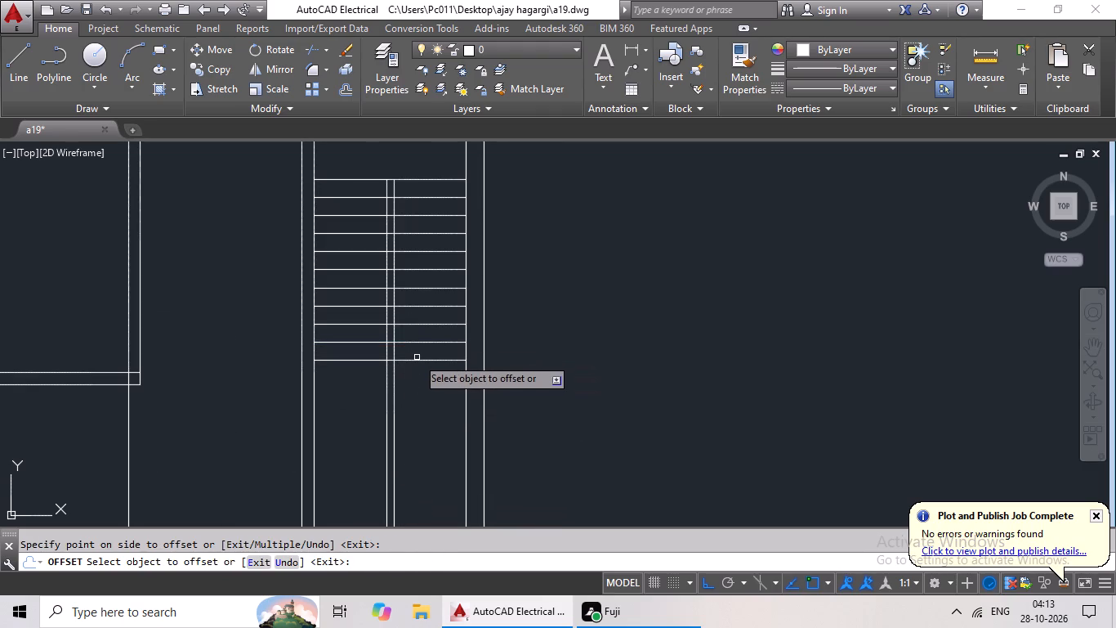
pyautogui.click(416, 359)
pyautogui.click(416, 387)
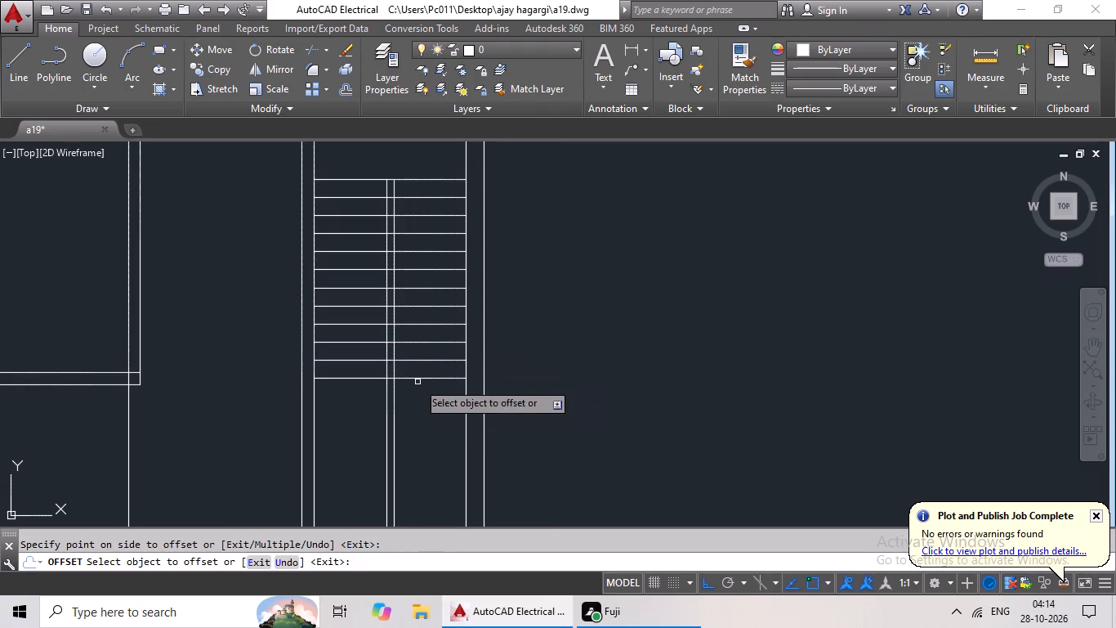
pyautogui.click(418, 379)
pyautogui.click(418, 412)
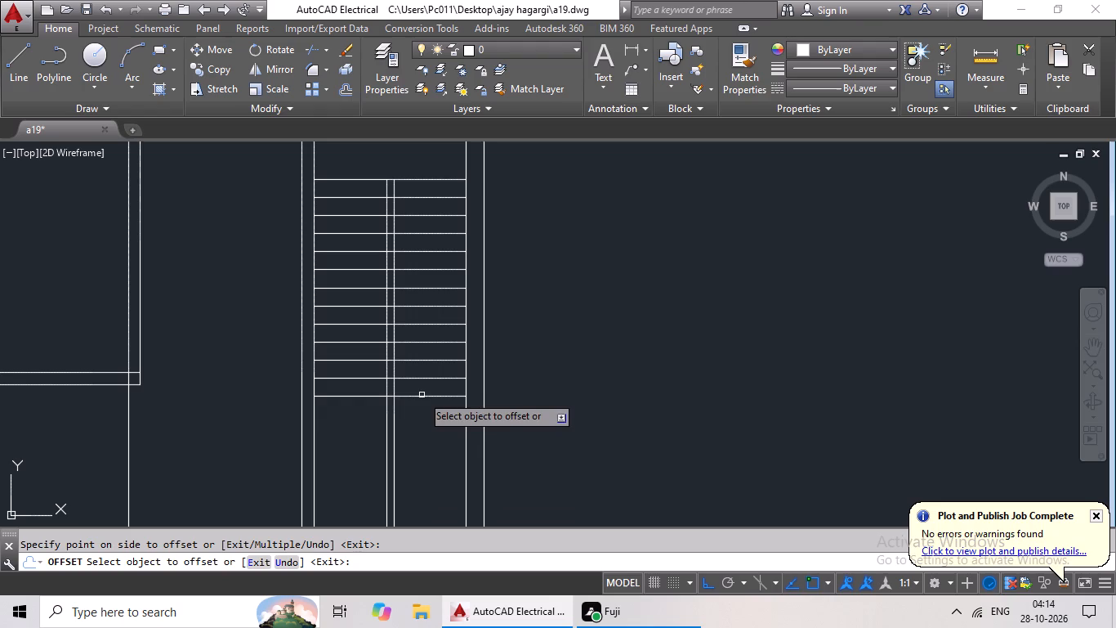
pyautogui.moveTo(422, 399); pyautogui.dragTo(422, 413)
pyautogui.click(422, 442)
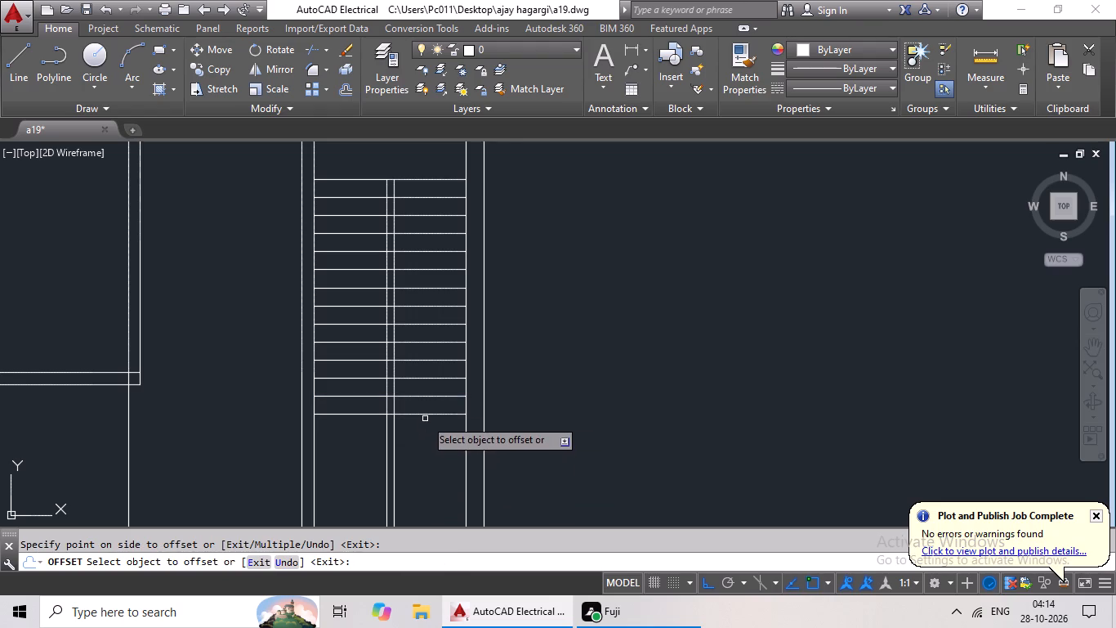
pyautogui.scroll(1, 260, 433)
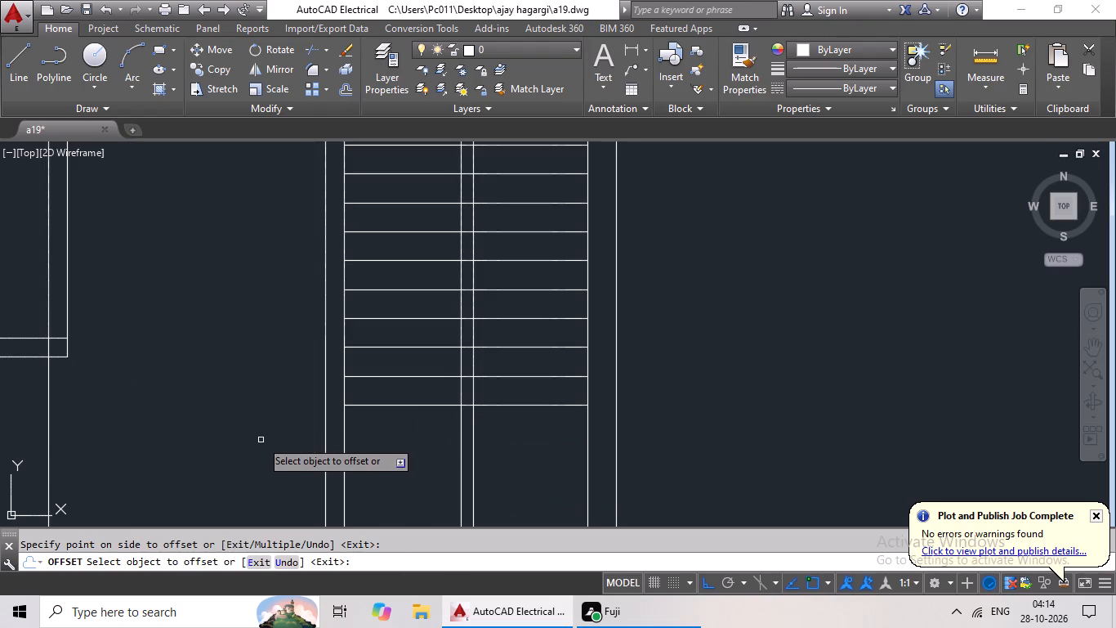
pyautogui.press('Escape')
pyautogui.press('Escape')
pyautogui.press('Escape')
pyautogui.press('Escape')
pyautogui.press('Escape')
pyautogui.press('Escape')
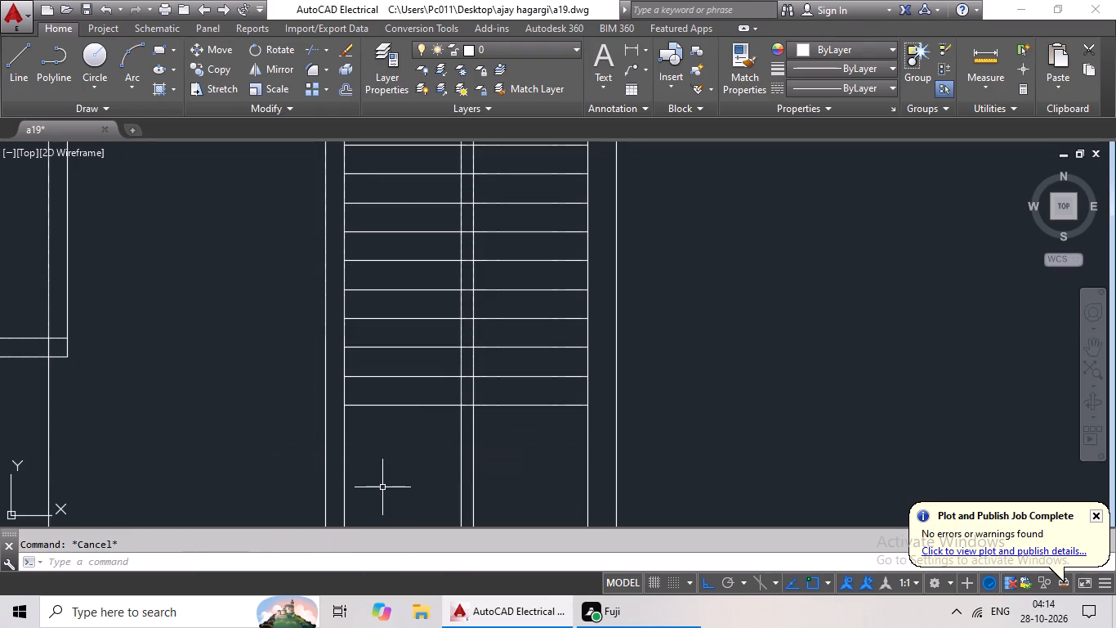
pyautogui.press('Escape')
# Trim the two central vertical stair lines below the lowest tread line.
pyautogui.press('t')
pyautogui.press('r')
pyautogui.press('space')
pyautogui.press('space')
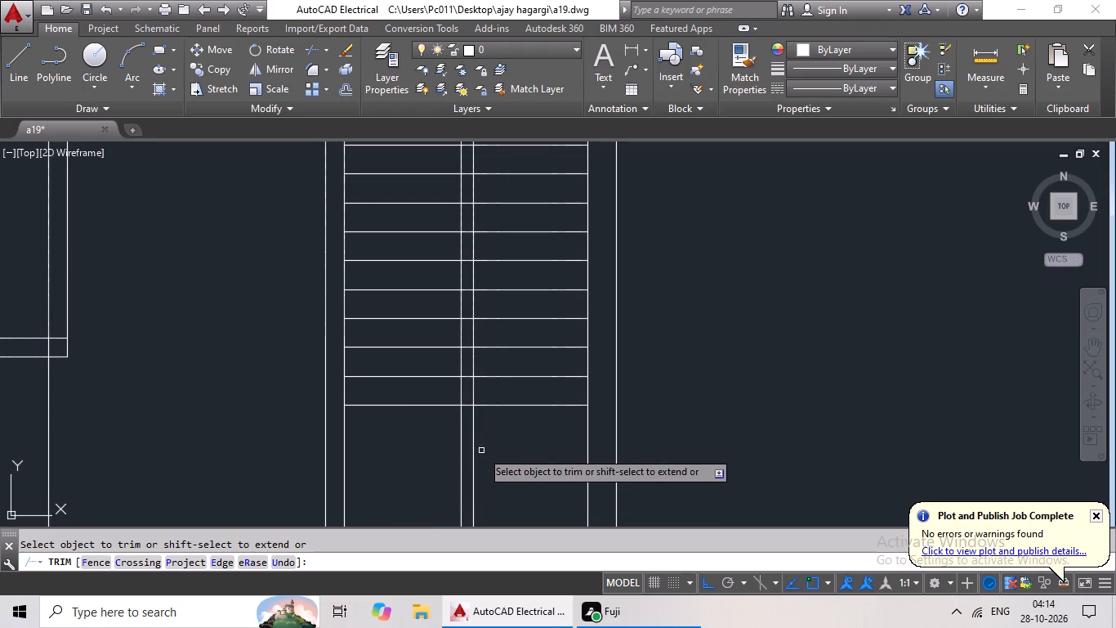
pyautogui.moveTo(494, 435); pyautogui.dragTo(511, 362, button='middle')
pyautogui.scroll(-3, 523, 366)
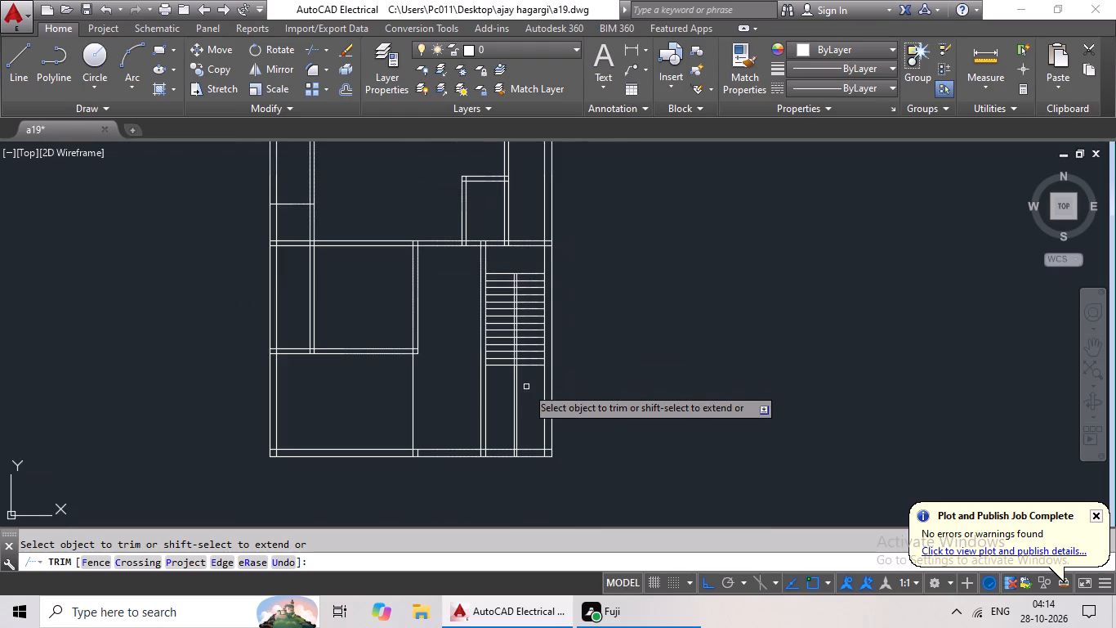
pyautogui.scroll(2, 526, 385)
pyautogui.moveTo(533, 344); pyautogui.dragTo(467, 432)
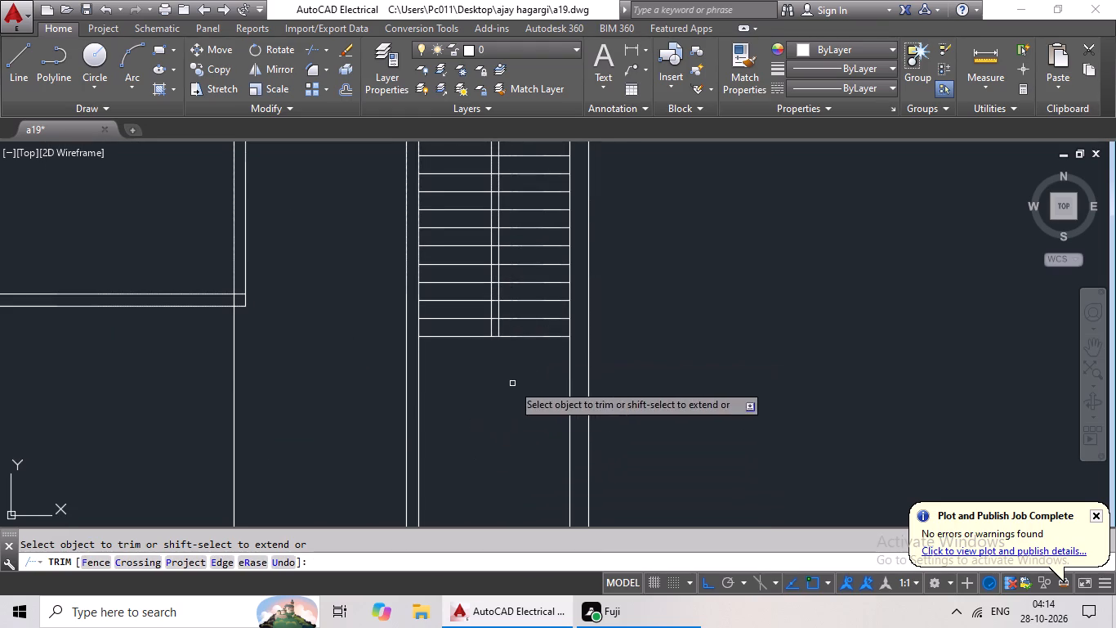
# Trim the tread lines between the two central vertical stair lines, keeping the lowest tread line whole.
pyautogui.moveTo(512, 384); pyautogui.dragTo(484, 488, button='middle')
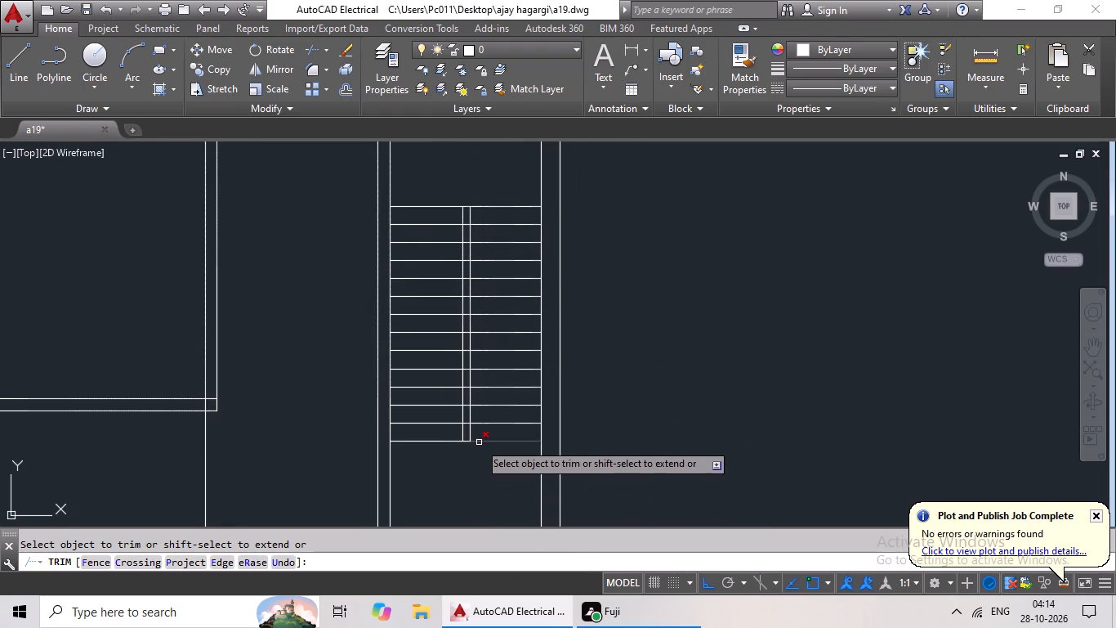
pyautogui.scroll(4, 471, 438)
pyautogui.scroll(-2, 431, 317)
pyautogui.moveTo(427, 216); pyautogui.dragTo(384, 439, button='middle')
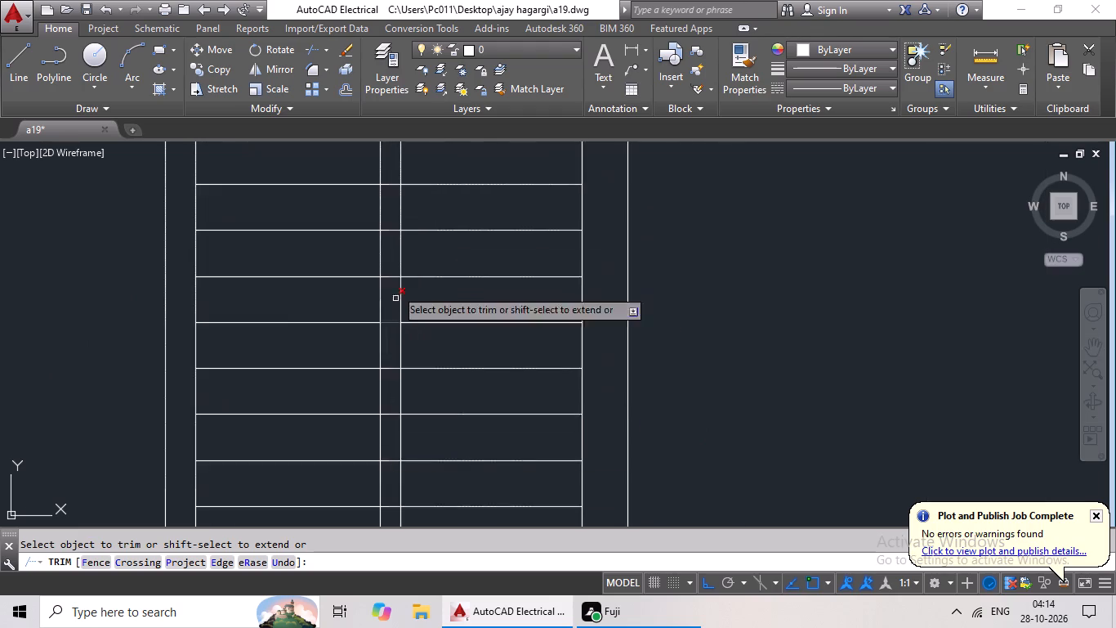
pyautogui.scroll(-2, 392, 253)
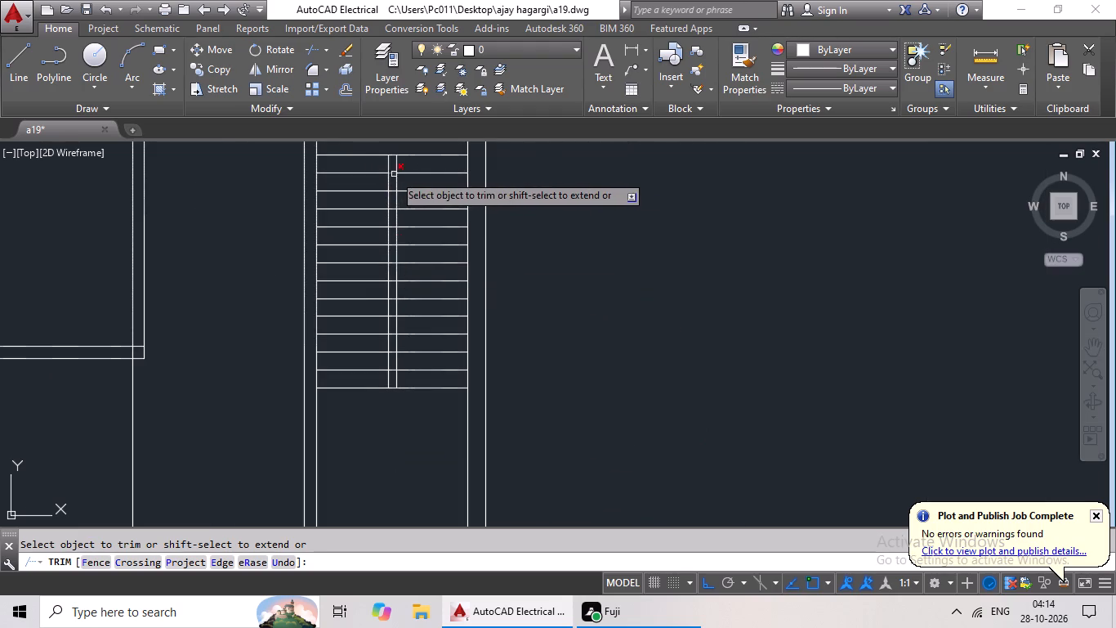
pyautogui.scroll(3, 394, 174)
pyautogui.scroll(-4, 393, 168)
pyautogui.scroll(3, 390, 155)
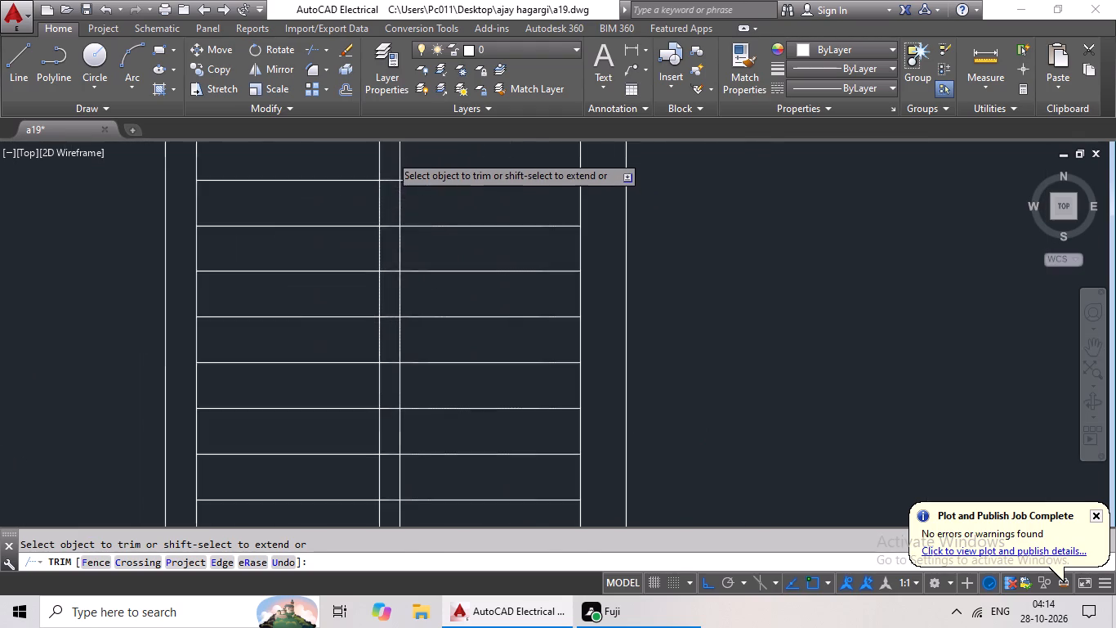
pyautogui.scroll(1, 390, 155)
pyautogui.moveTo(390, 155); pyautogui.dragTo(397, 510)
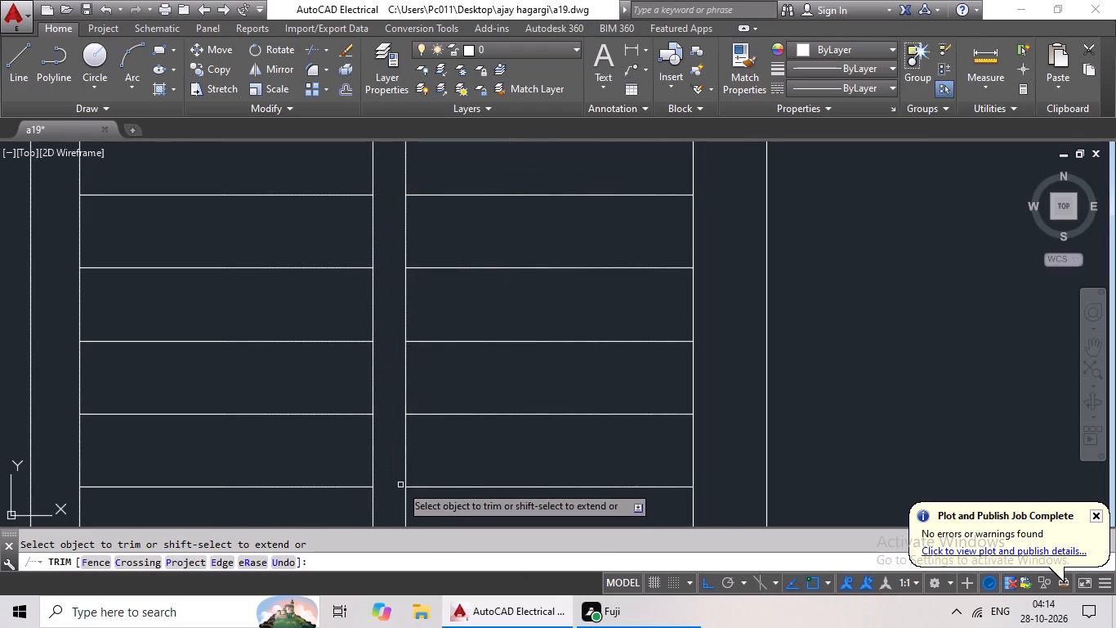
pyautogui.moveTo(399, 483); pyautogui.dragTo(396, 275, button='middle')
pyautogui.moveTo(388, 276); pyautogui.dragTo(386, 466)
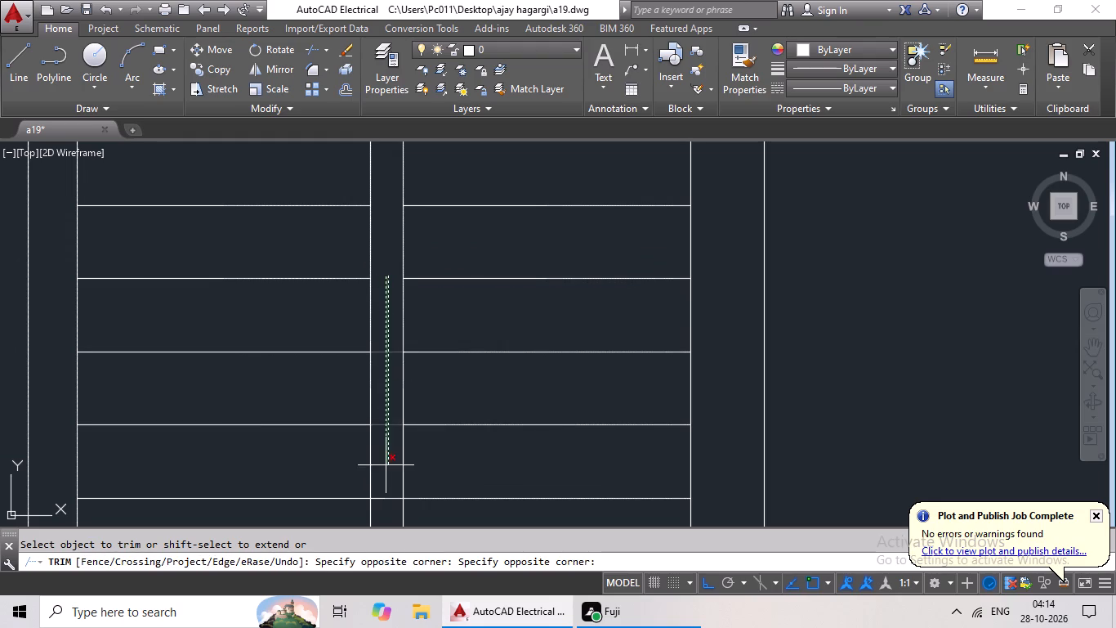
pyautogui.moveTo(386, 466); pyautogui.dragTo(386, 465)
pyautogui.moveTo(389, 437); pyautogui.dragTo(380, 158, button='middle')
pyautogui.moveTo(377, 176); pyautogui.dragTo(373, 506)
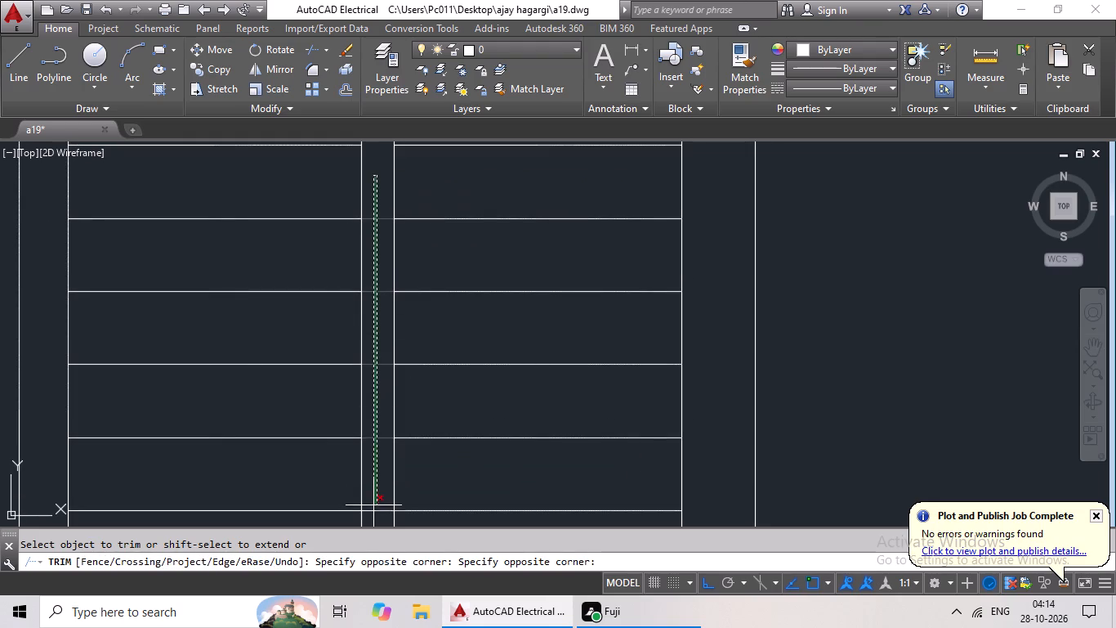
pyautogui.moveTo(373, 506); pyautogui.dragTo(380, 497)
pyautogui.moveTo(381, 387); pyautogui.dragTo(402, 200, button='middle')
pyautogui.moveTo(396, 285); pyautogui.dragTo(400, 371)
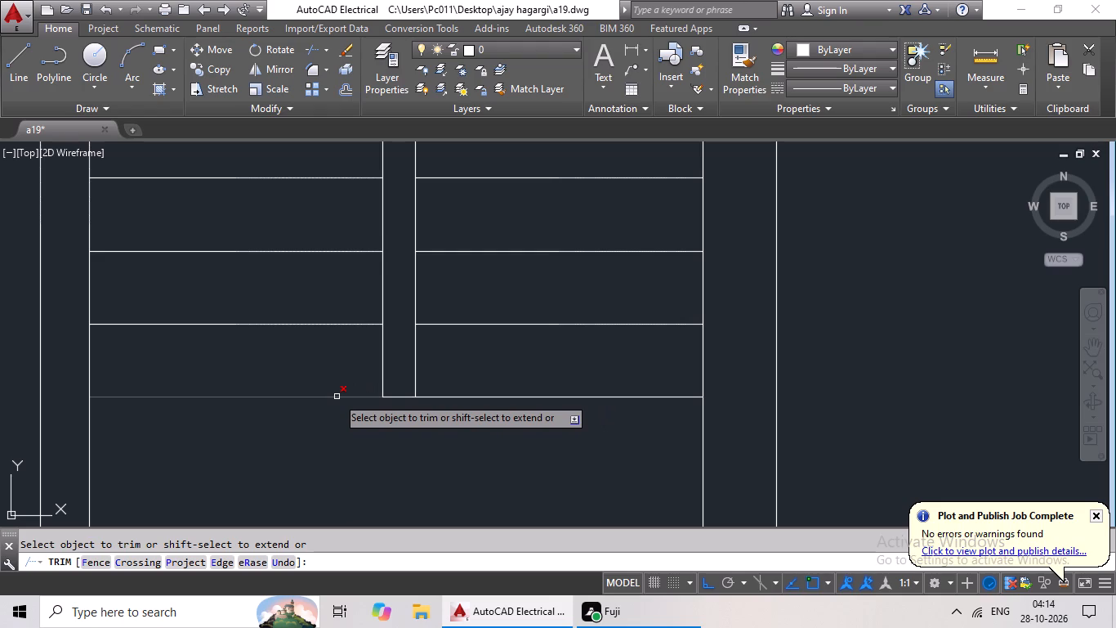
# Trim off the lowest tread line on the left flight, between the wall and the central stair lines.
pyautogui.moveTo(336, 397); pyautogui.dragTo(336, 370)
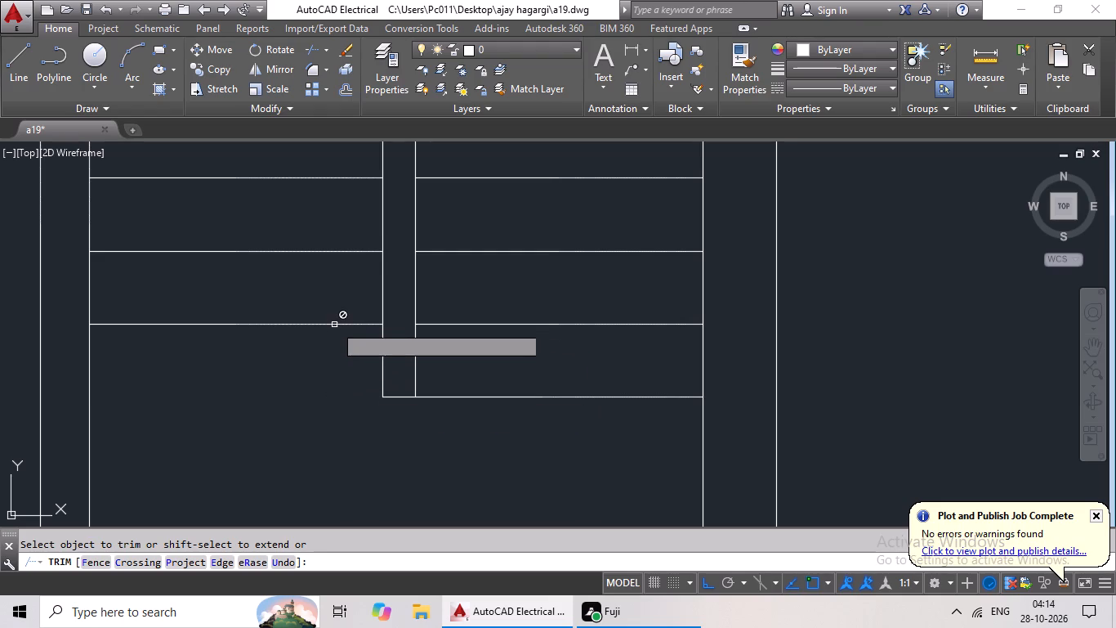
pyautogui.press('Escape')
# Delete the six lowest tread lines remaining on the left flight.
pyautogui.moveTo(355, 296); pyautogui.dragTo(321, 352)
pyautogui.moveTo(352, 225); pyautogui.dragTo(293, 326)
pyautogui.moveTo(288, 145); pyautogui.dragTo(271, 238)
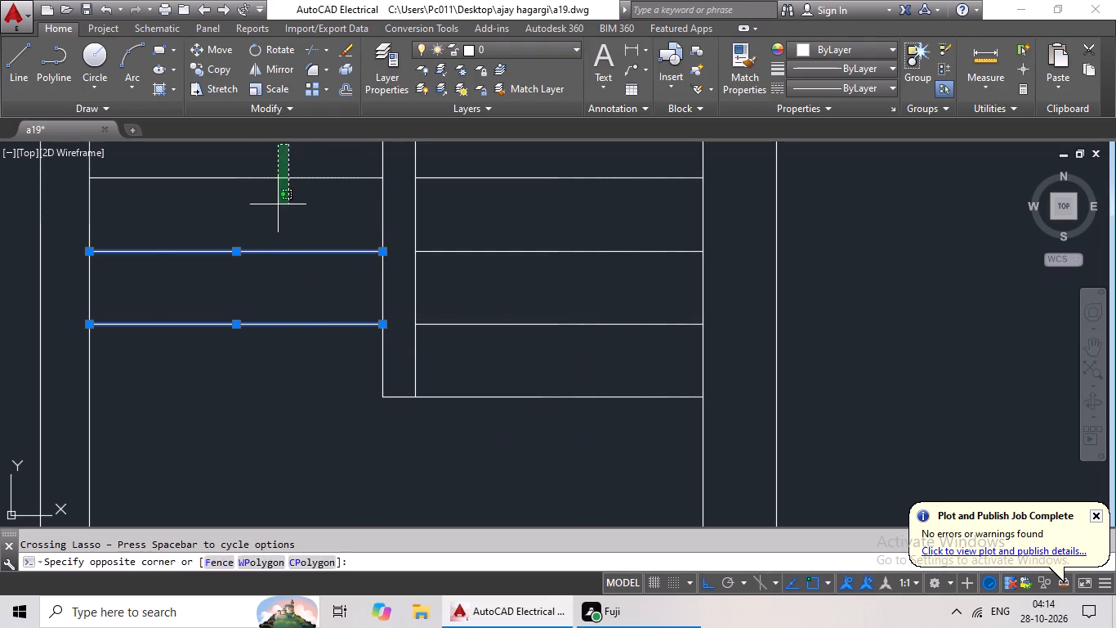
pyautogui.moveTo(271, 238); pyautogui.dragTo(262, 285)
pyautogui.scroll(-2, 265, 287)
pyautogui.moveTo(266, 375); pyautogui.dragTo(264, 392, button='middle')
pyautogui.moveTo(292, 220); pyautogui.dragTo(267, 339)
pyautogui.scroll(-1, 275, 354)
pyautogui.moveTo(275, 354); pyautogui.dragTo(274, 417, button='middle')
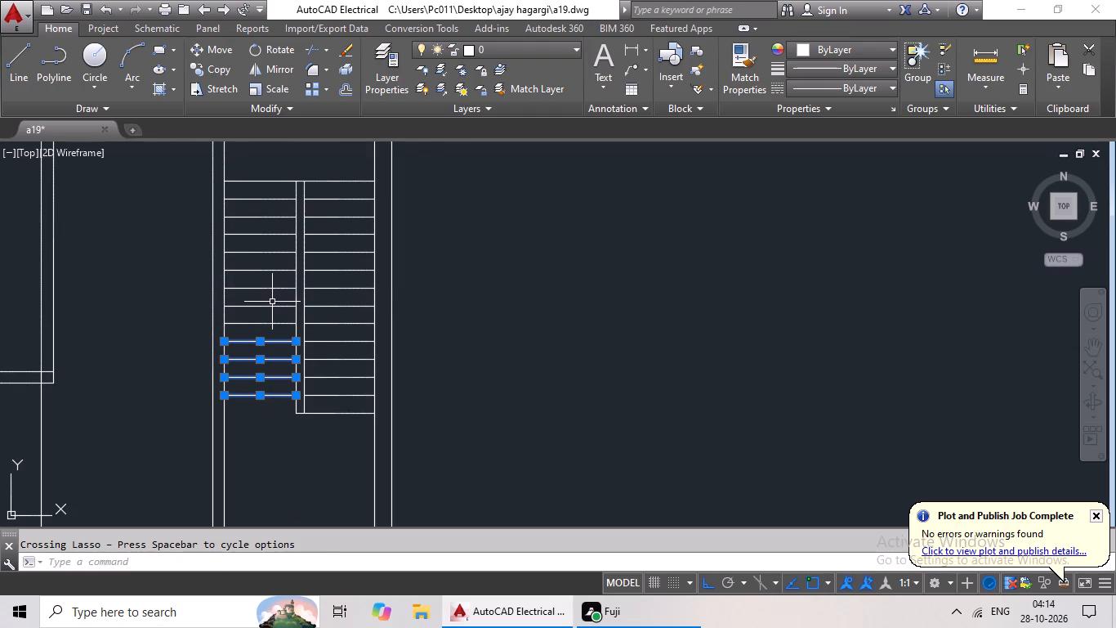
pyautogui.moveTo(273, 298); pyautogui.dragTo(266, 370)
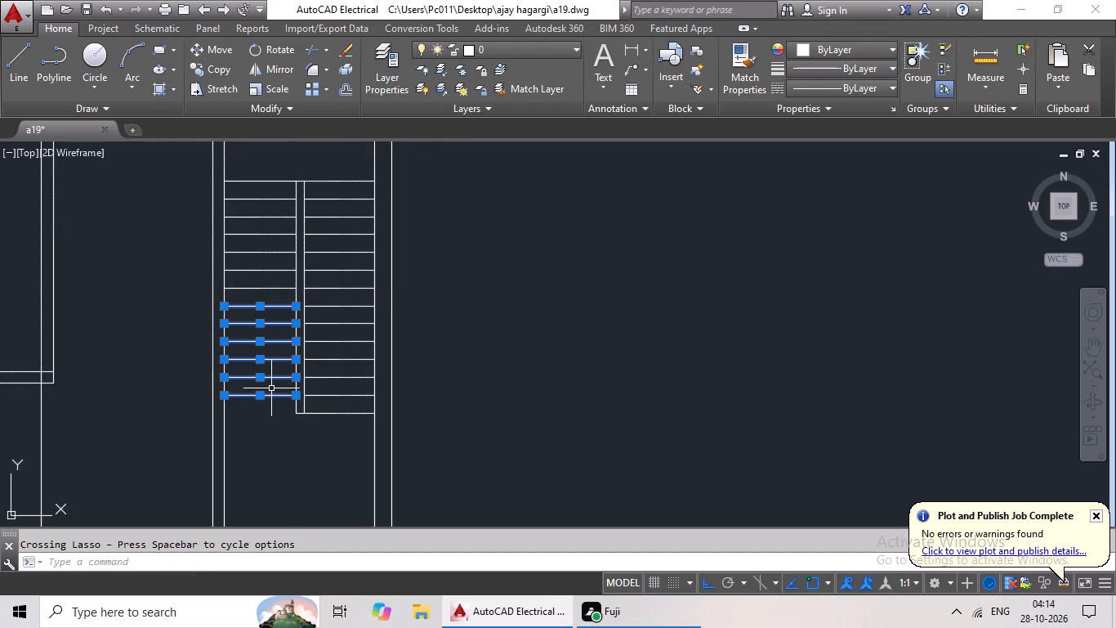
pyautogui.press('Delete')
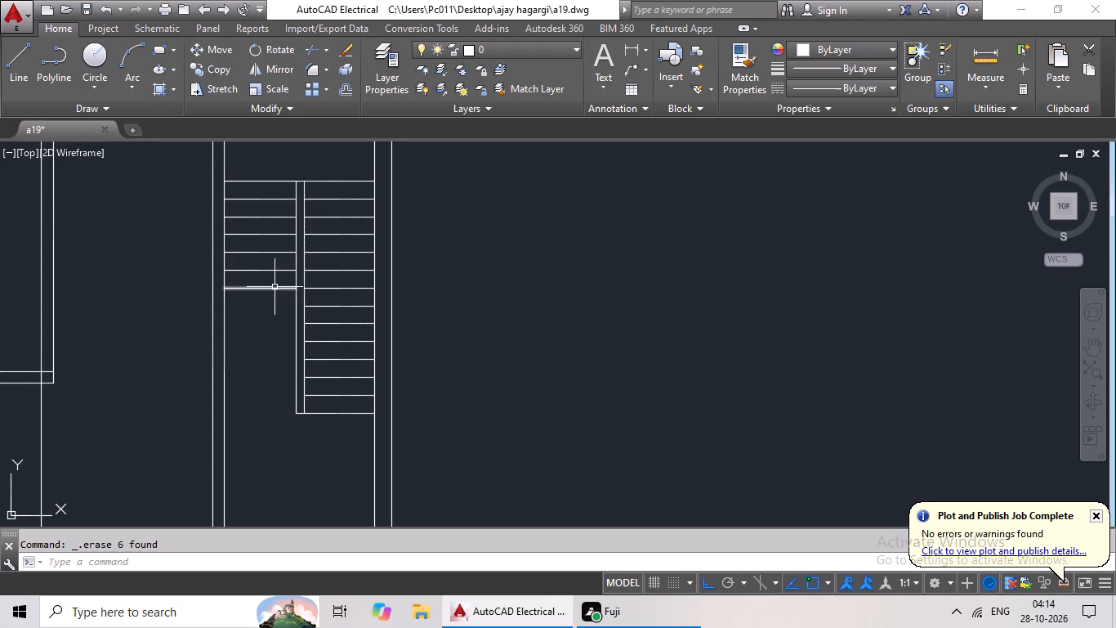
# Set the linetype of the six left-flight tread lines below the stair's top line to ACAD_ISO02W100.
pyautogui.click(275, 287)
pyautogui.click(268, 269)
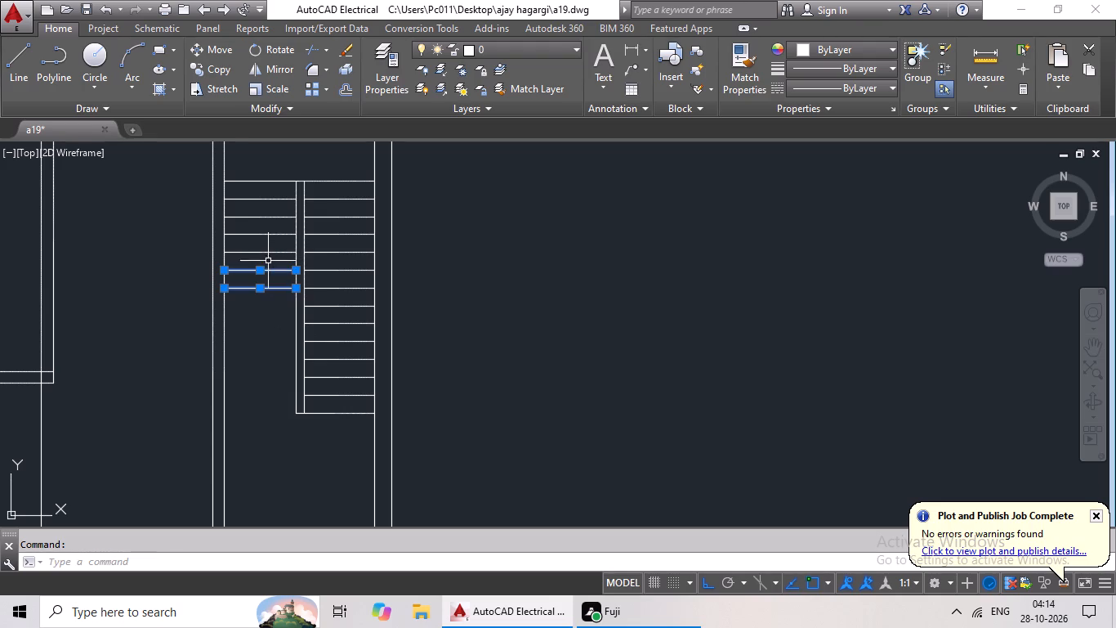
pyautogui.click(268, 249)
pyautogui.click(263, 257)
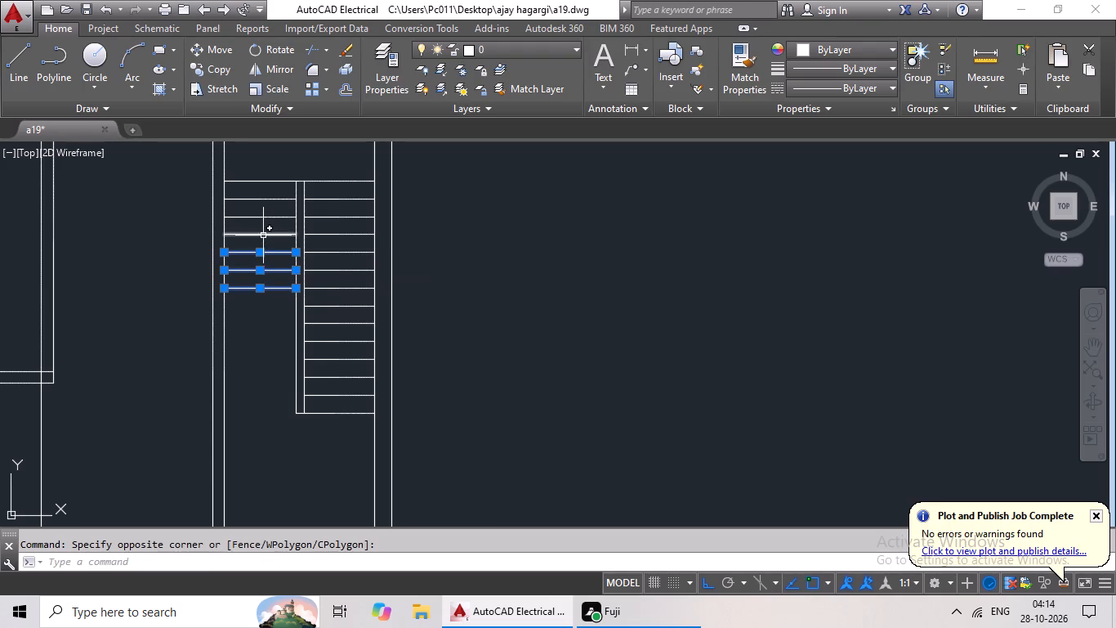
pyautogui.click(263, 234)
pyautogui.click(264, 218)
pyautogui.click(270, 197)
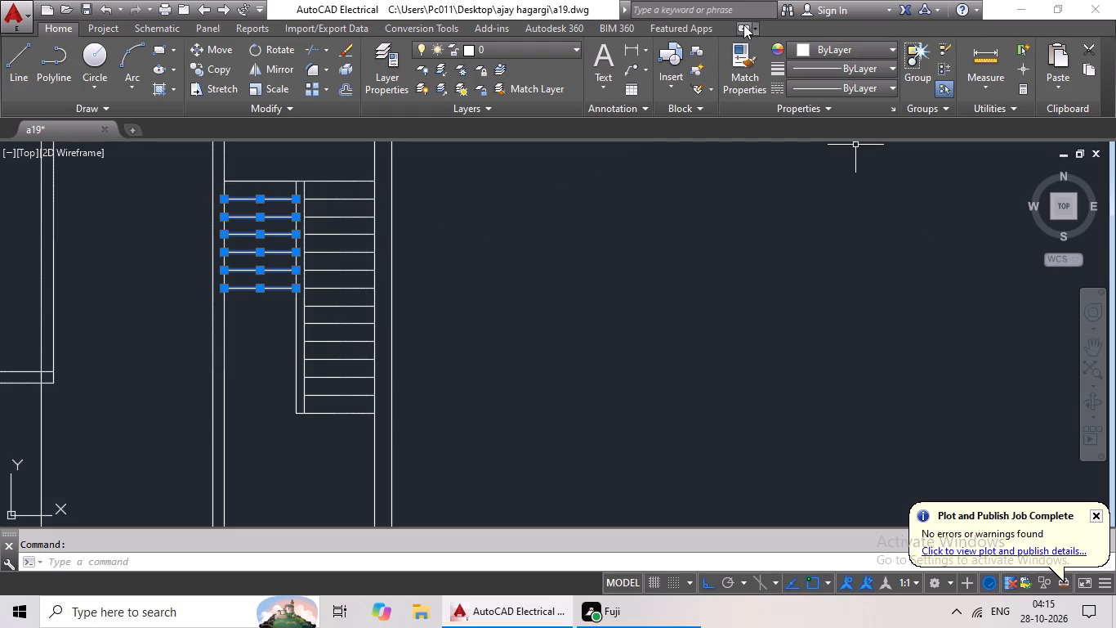
pyautogui.click(897, 49)
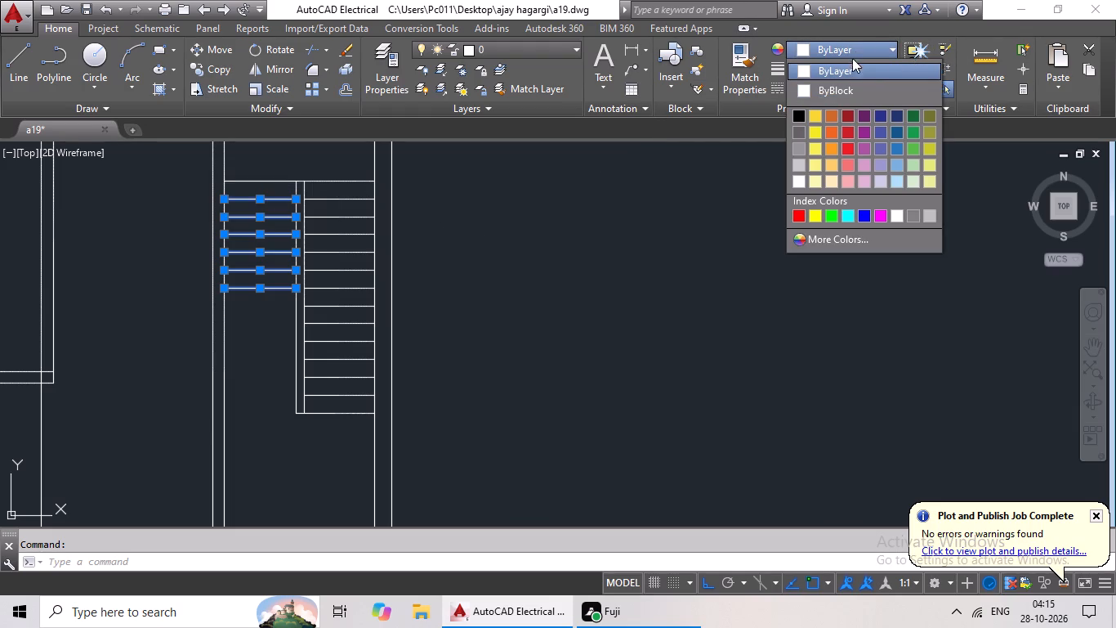
pyautogui.click(703, 165)
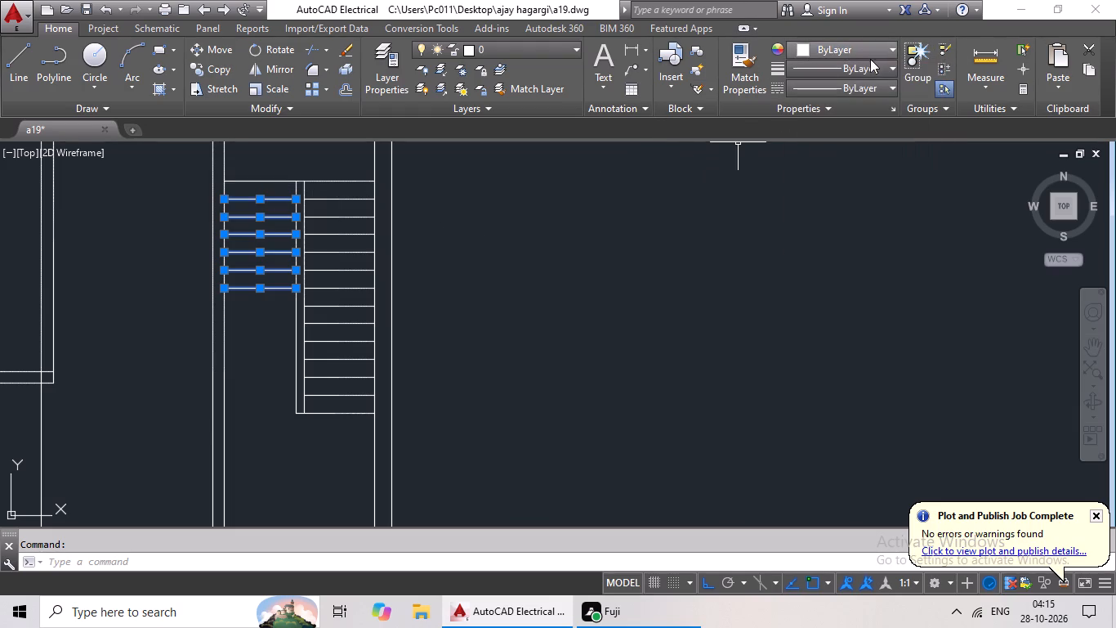
pyautogui.click(861, 85)
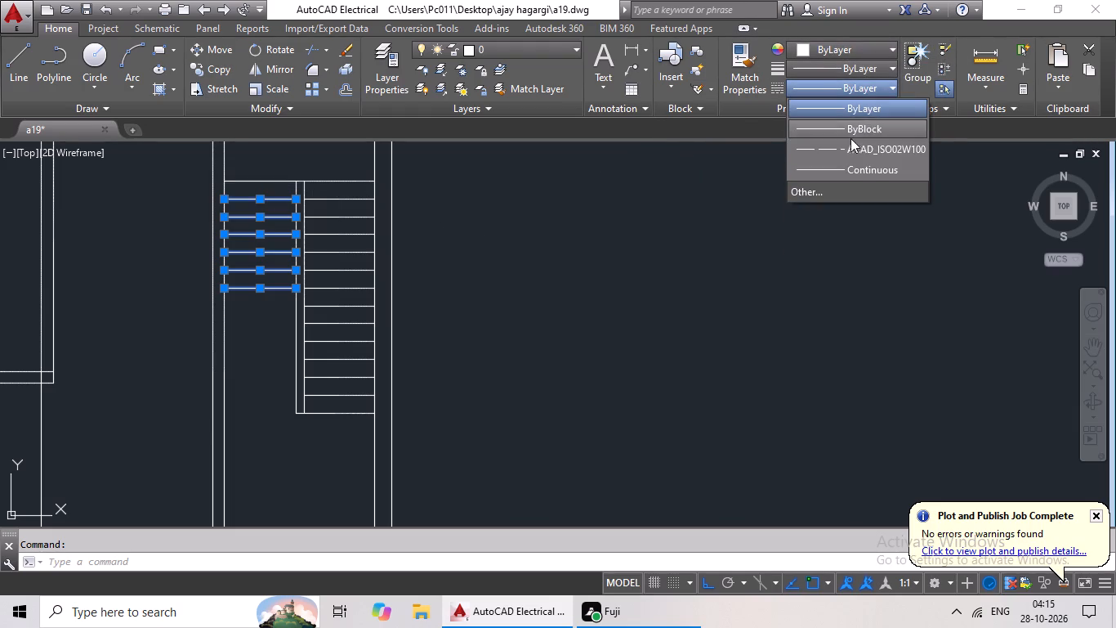
pyautogui.click(849, 145)
pyautogui.press('Escape')
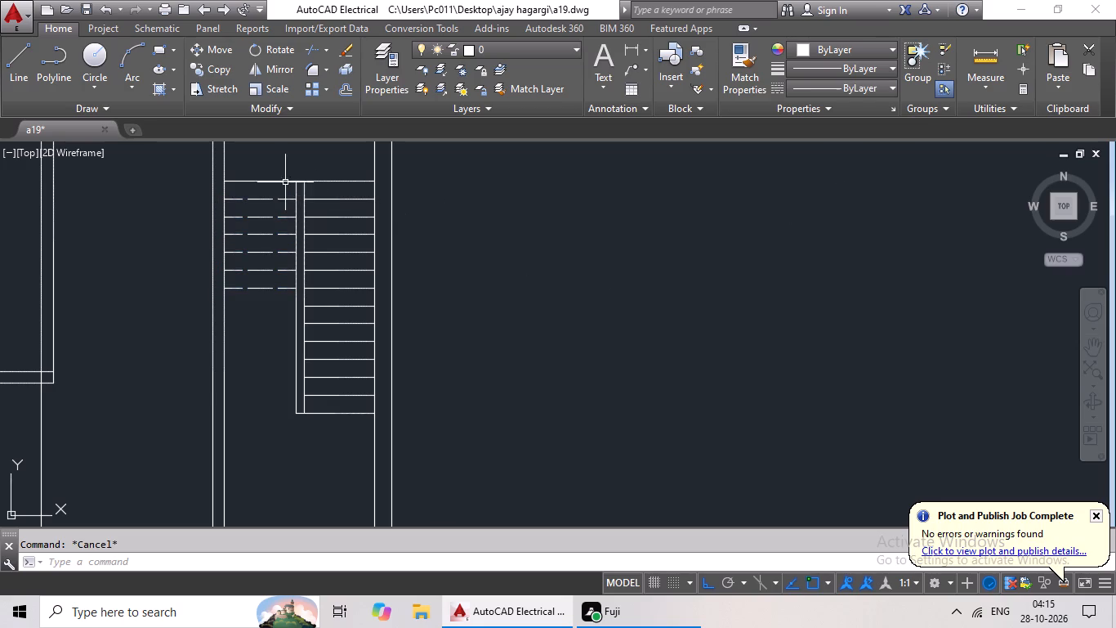
pyautogui.press('Escape')
pyautogui.press('Escape')
# Trim the stair's top line across the left flight, back to the left central stair line.
pyautogui.press('t')
pyautogui.press('r')
pyautogui.press('space')
pyautogui.press('space')
pyautogui.press('space')
pyautogui.press('space')
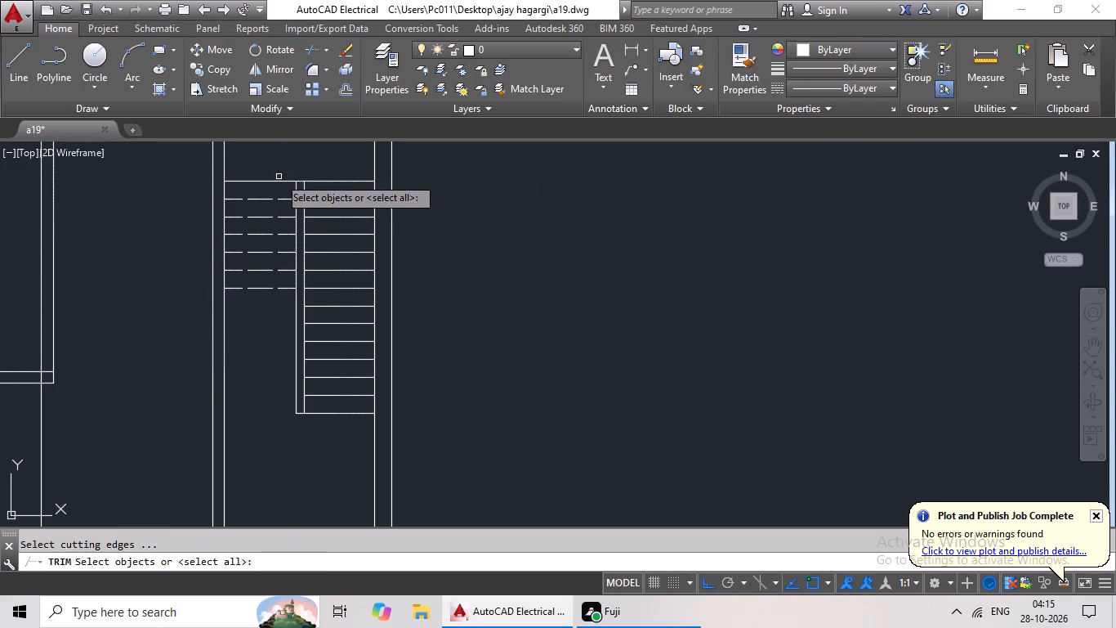
pyautogui.press('Escape')
pyautogui.press('Escape')
pyautogui.press('t')
pyautogui.press('r')
pyautogui.press('space')
pyautogui.press('space')
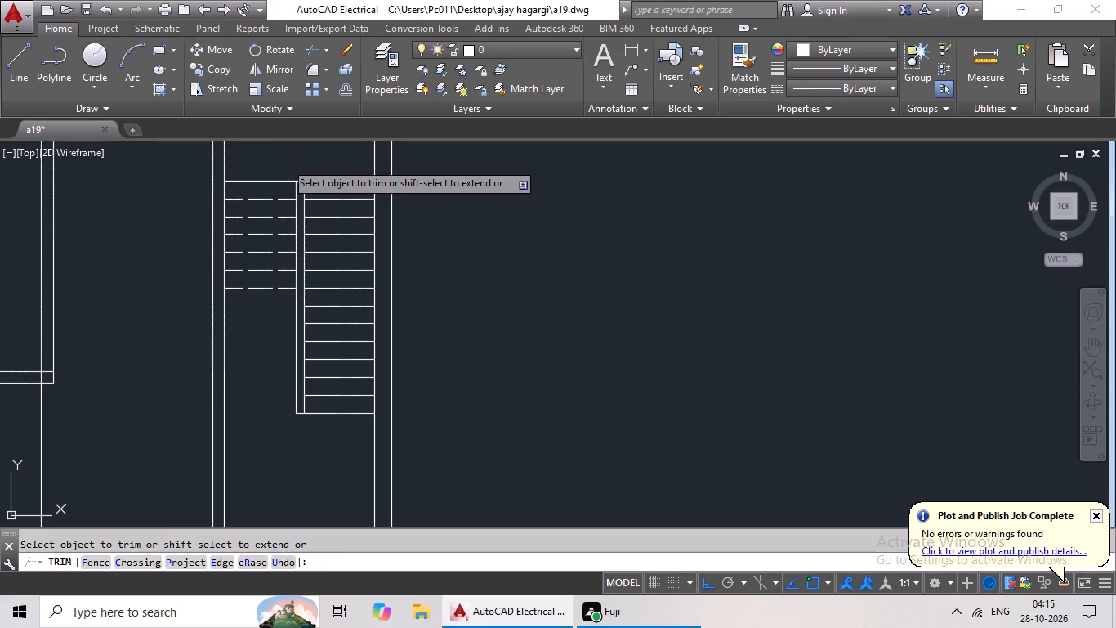
pyautogui.click(268, 179)
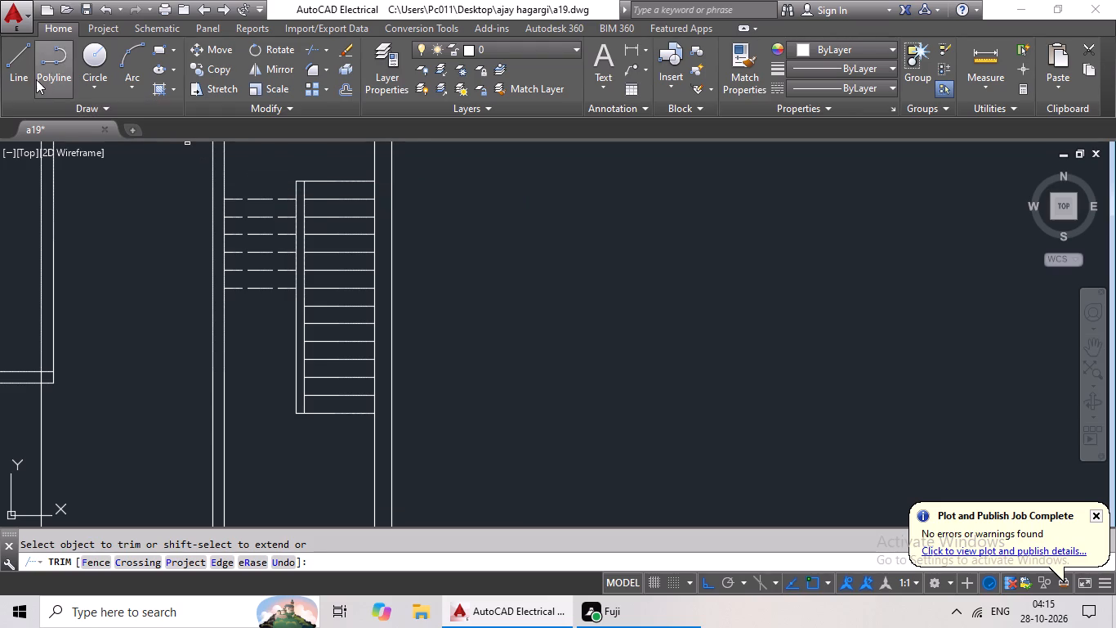
# Draw a separate 3' line across the top of the left flight, from the central stair line to the wall.
pyautogui.click(26, 78)
pyautogui.scroll(3, 239, 173)
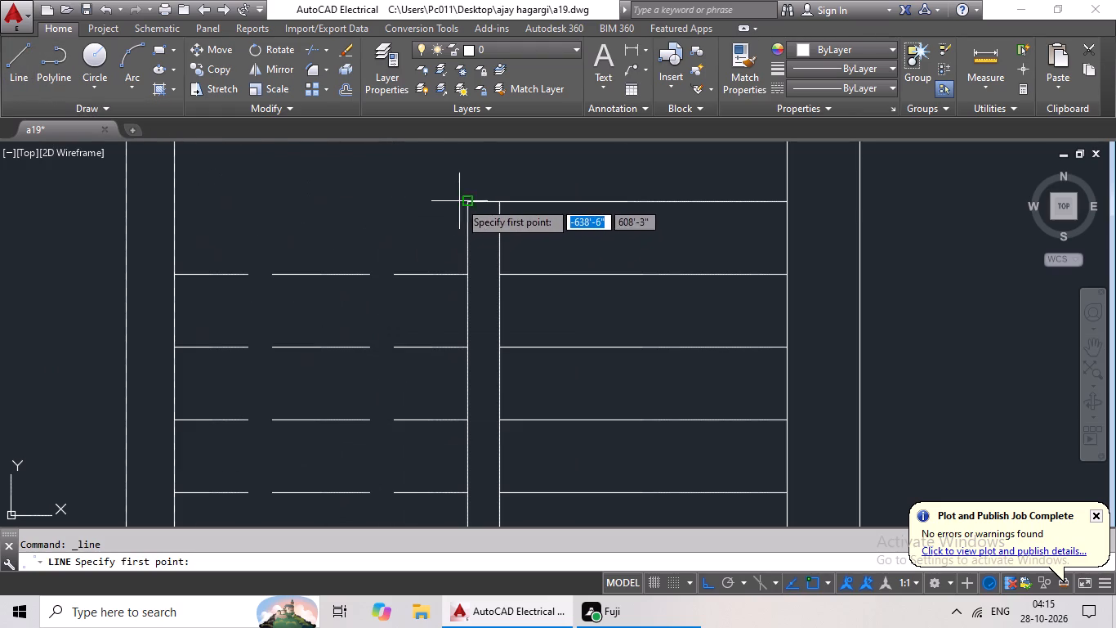
pyautogui.click(471, 203)
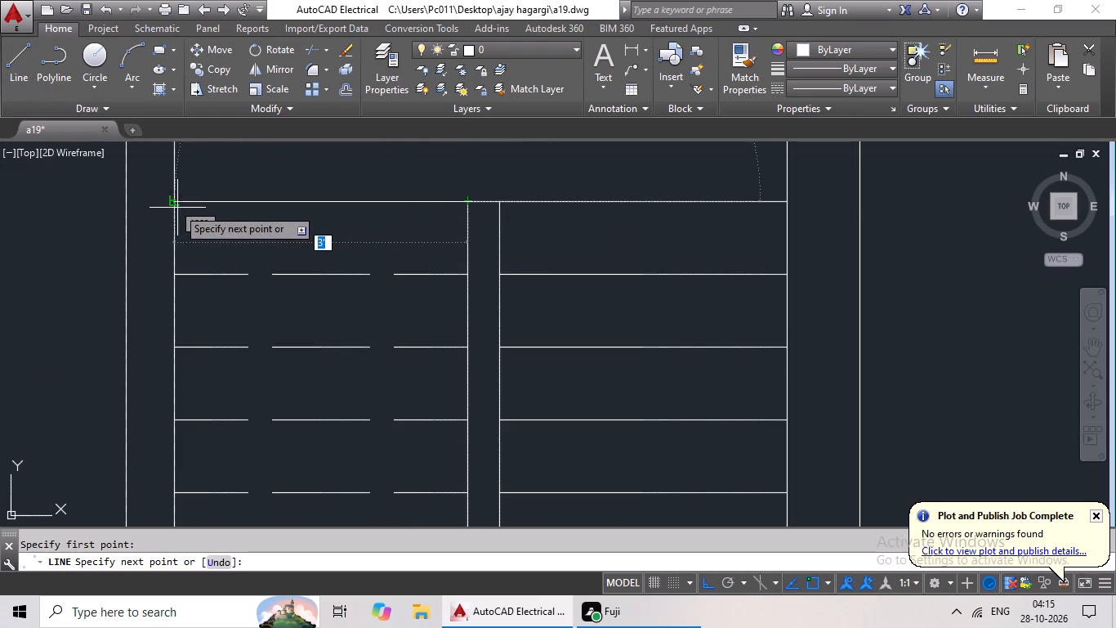
pyautogui.click(177, 202)
pyautogui.press('Escape')
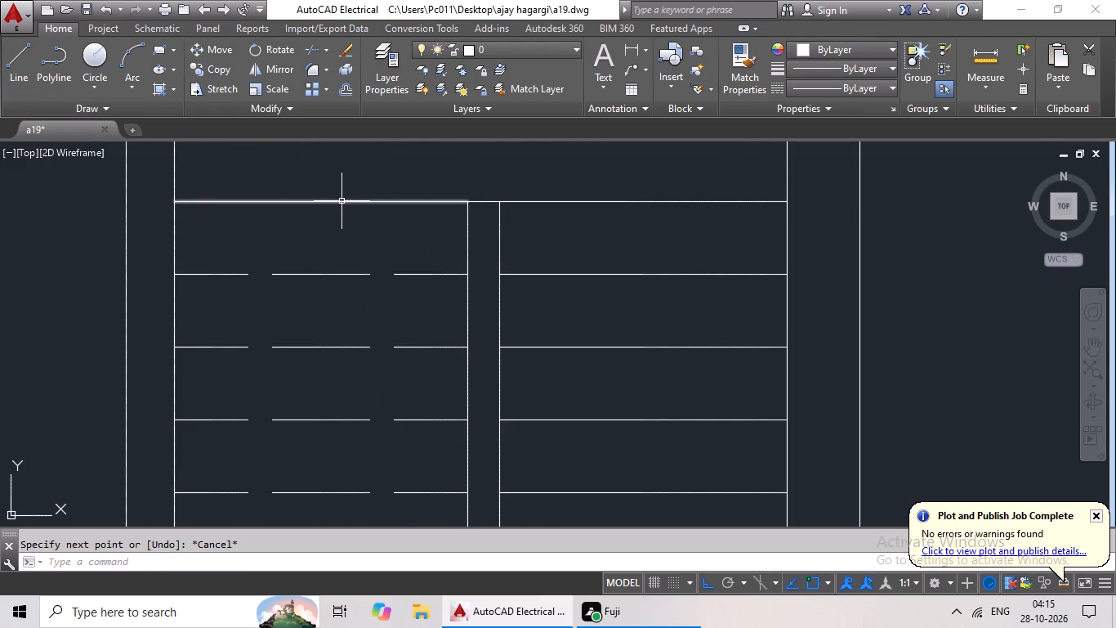
# Set the linetype of the new top line on the left flight to ACAD_ISO02W100.
pyautogui.click(341, 201)
pyautogui.click(875, 89)
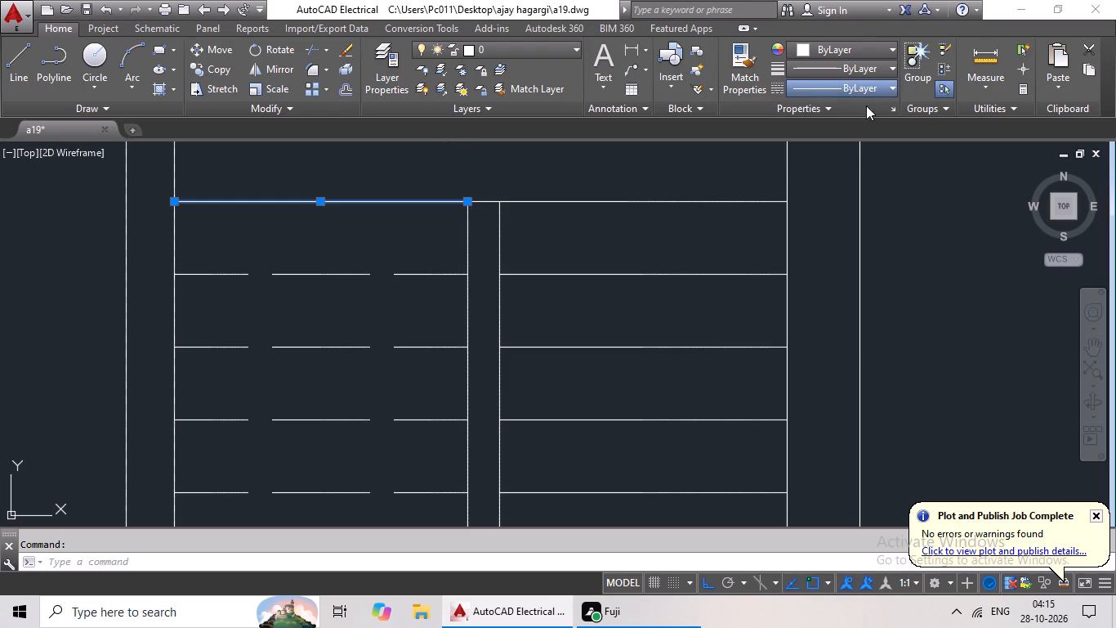
pyautogui.click(843, 146)
pyautogui.scroll(-3, 657, 281)
pyautogui.press('Escape')
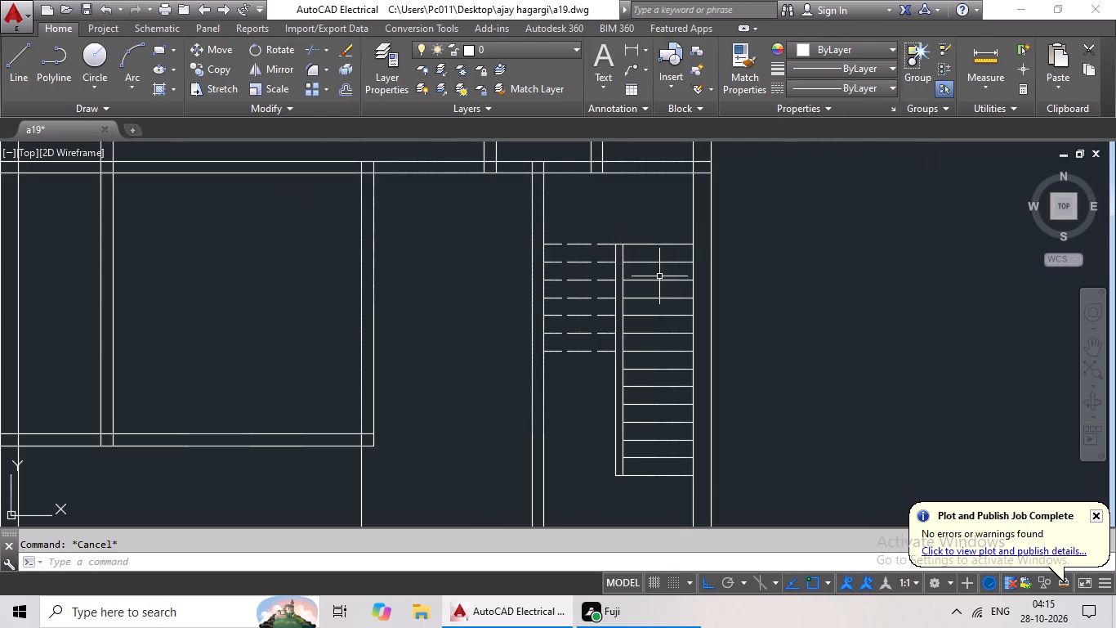
# Draw the stair direction line from the third dashed tread's midpoint up about 2'-11", across, and down about 11'-3" to the right flight's lowest tread.
pyautogui.moveTo(609, 411); pyautogui.dragTo(569, 313, button='middle')
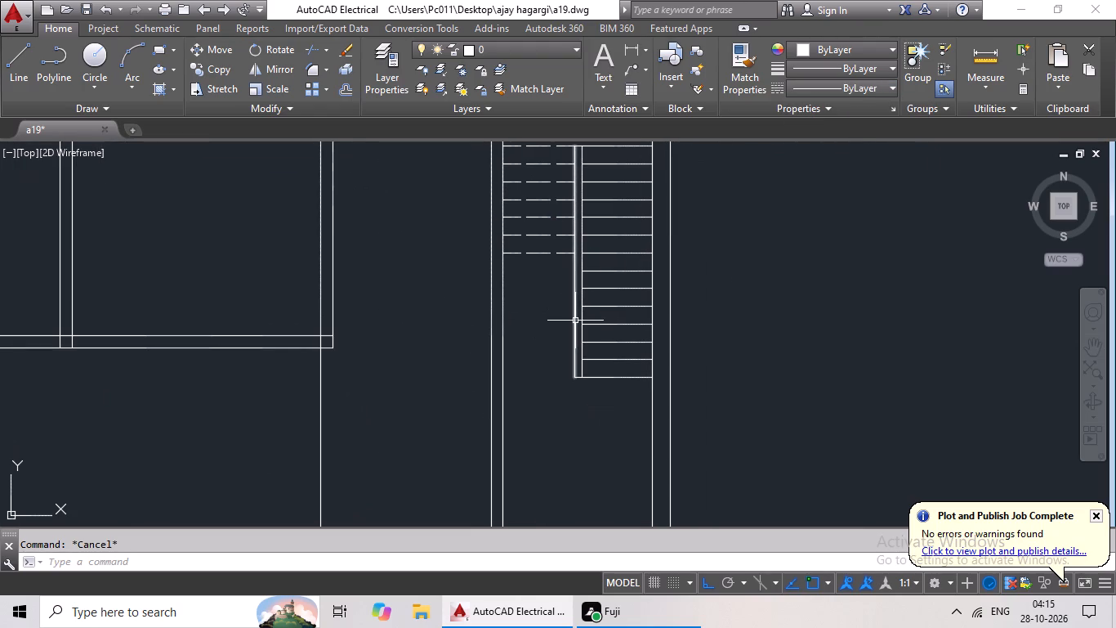
pyautogui.scroll(-2, 690, 282)
pyautogui.moveTo(746, 272); pyautogui.dragTo(519, 284, button='middle')
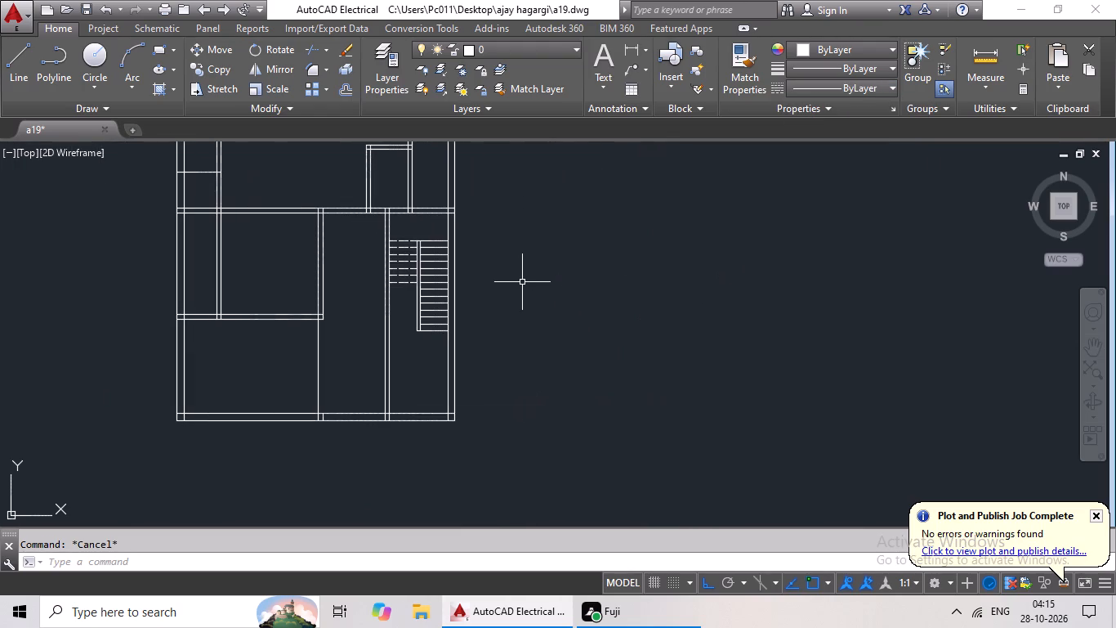
pyautogui.scroll(2, 414, 294)
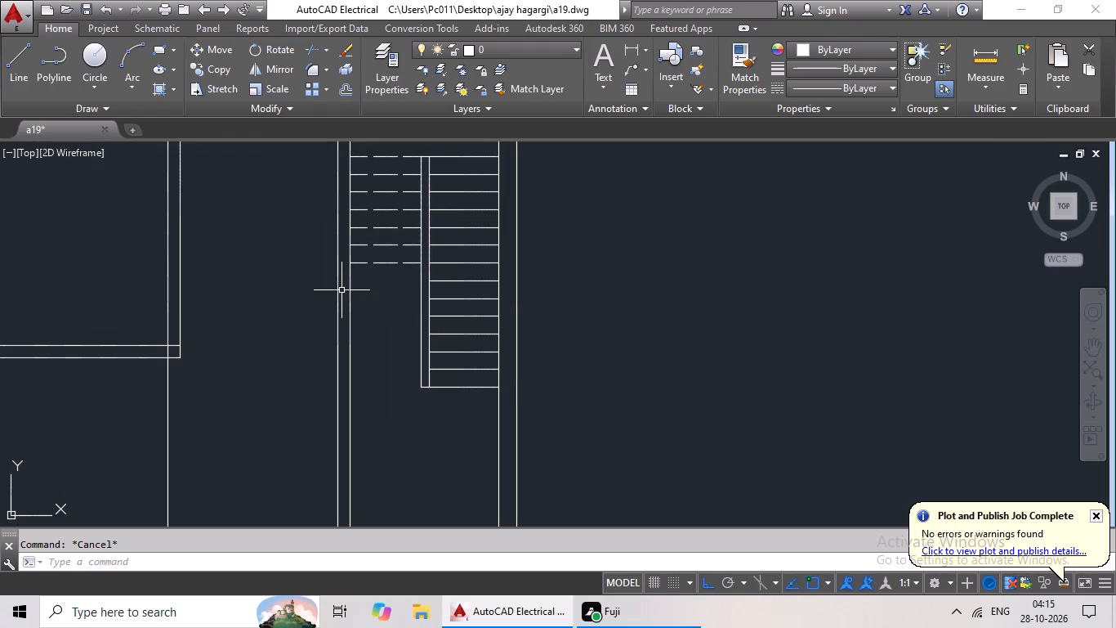
pyautogui.moveTo(360, 353); pyautogui.dragTo(360, 386, button='middle')
pyautogui.click(26, 56)
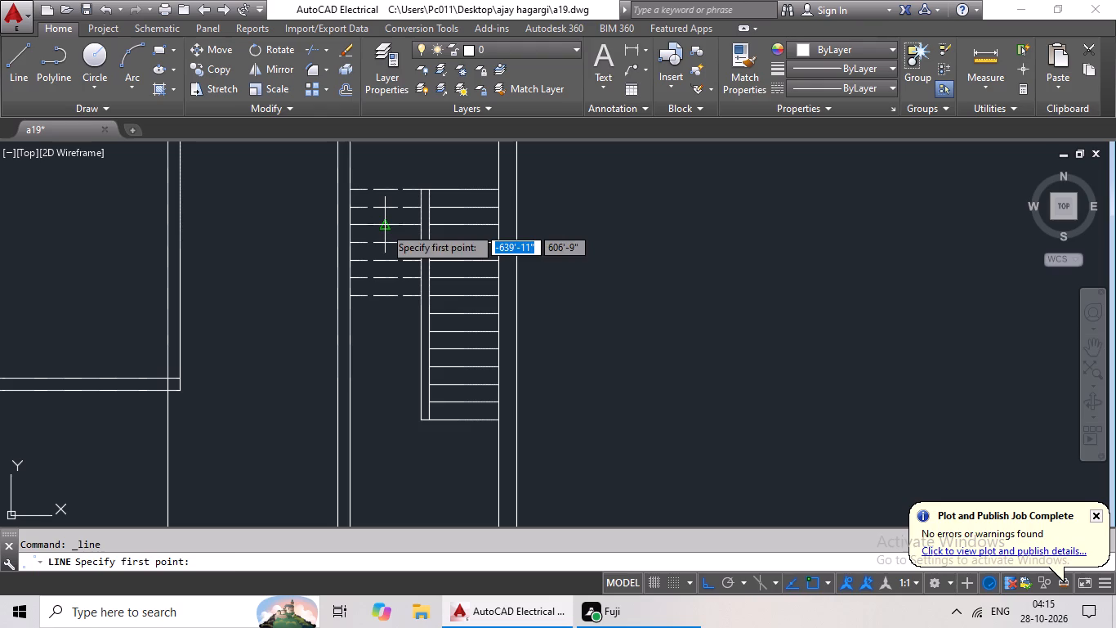
pyautogui.moveTo(384, 227); pyautogui.dragTo(387, 218)
pyautogui.moveTo(391, 169); pyautogui.dragTo(377, 252, button='middle')
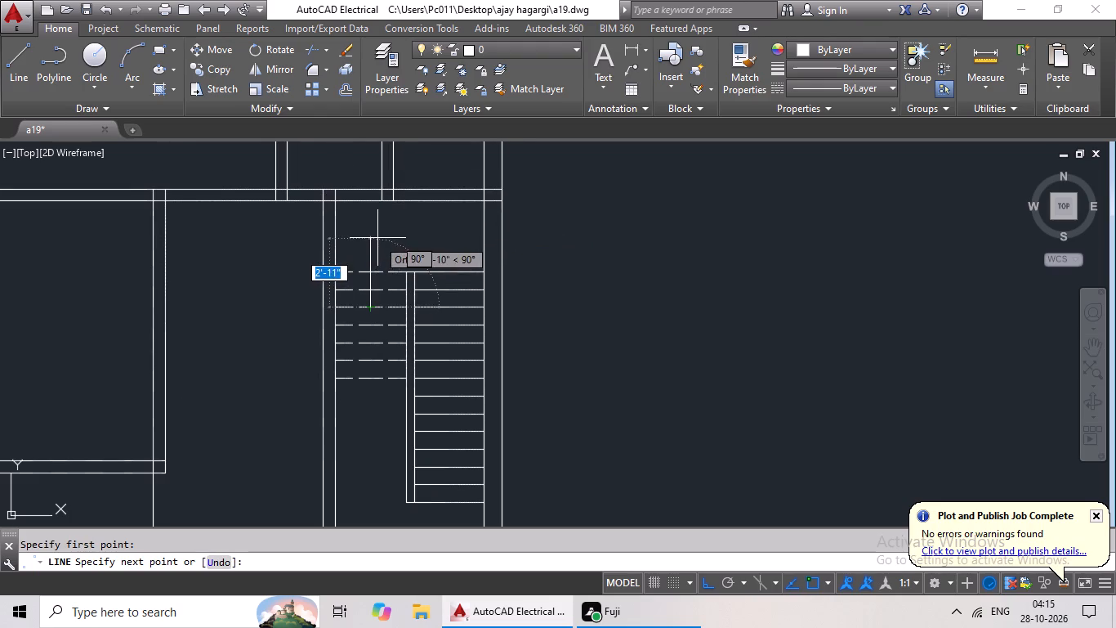
pyautogui.click(377, 237)
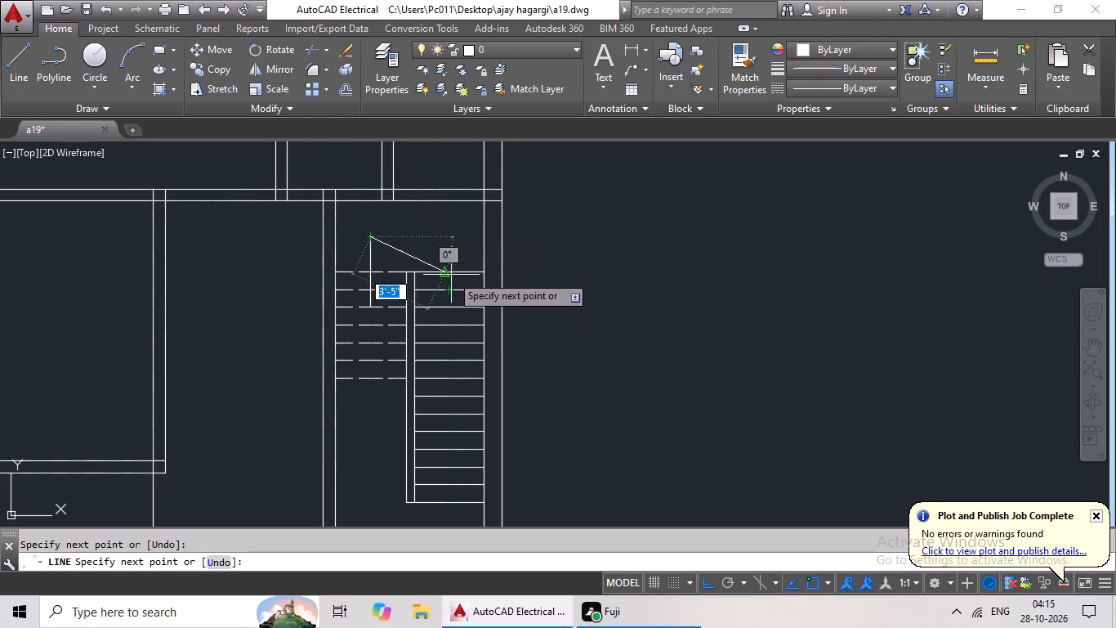
pyautogui.click(448, 238)
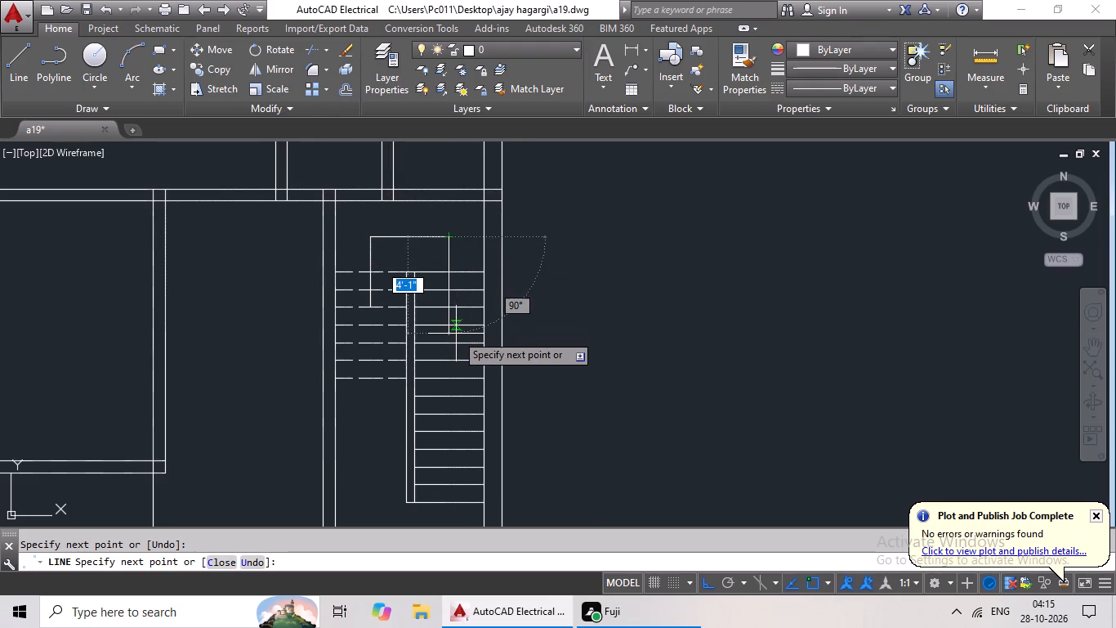
pyautogui.moveTo(456, 334); pyautogui.dragTo(475, 268, button='middle')
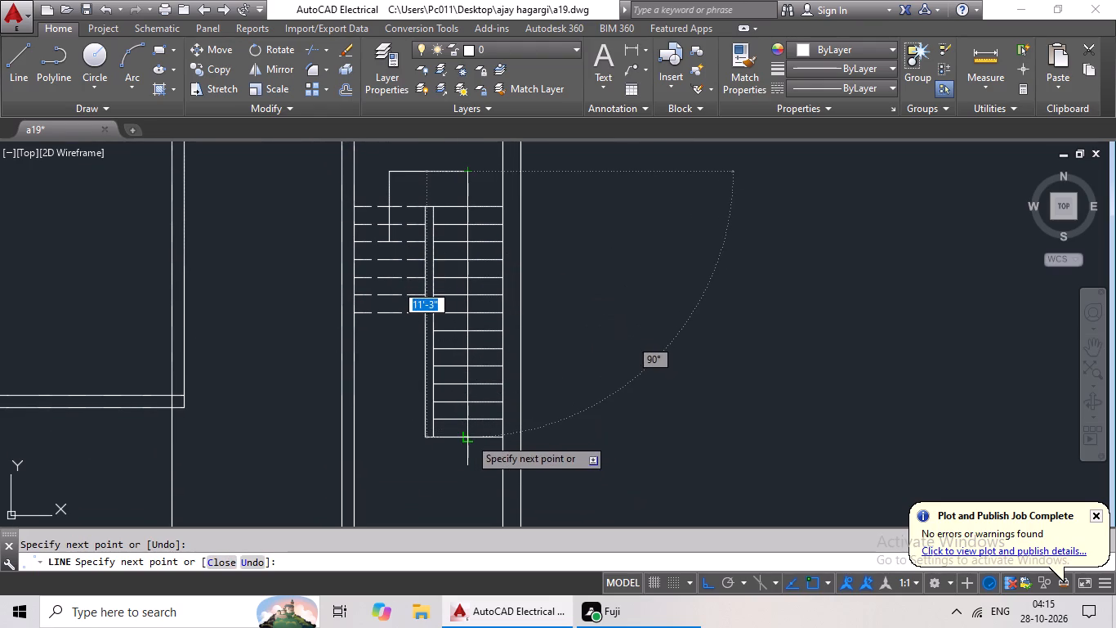
pyautogui.click(468, 437)
pyautogui.press('Escape')
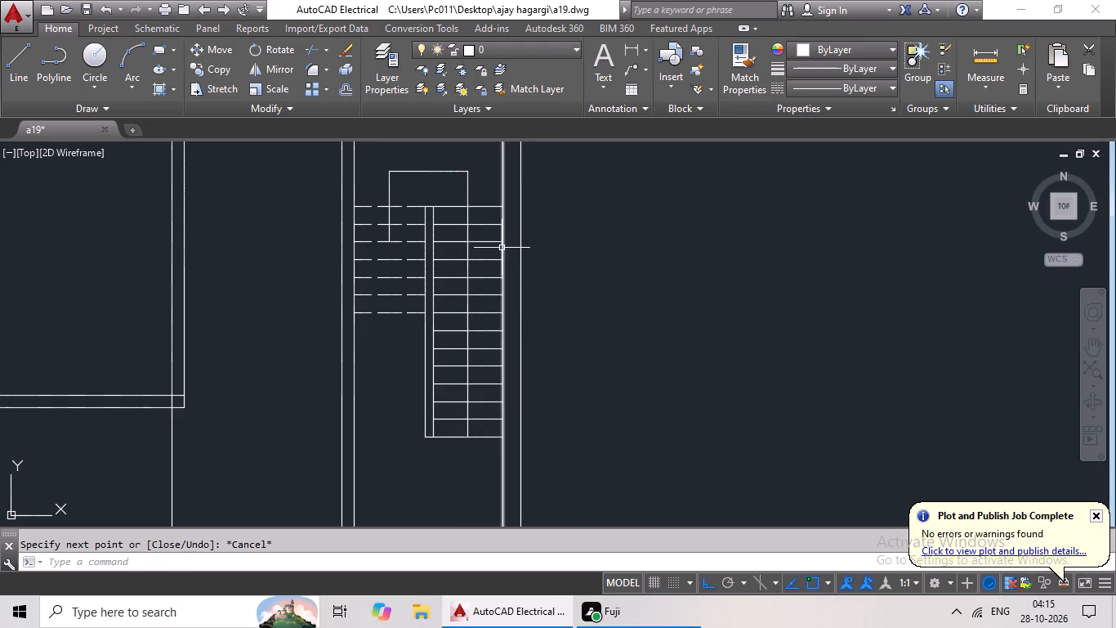
pyautogui.press('Escape')
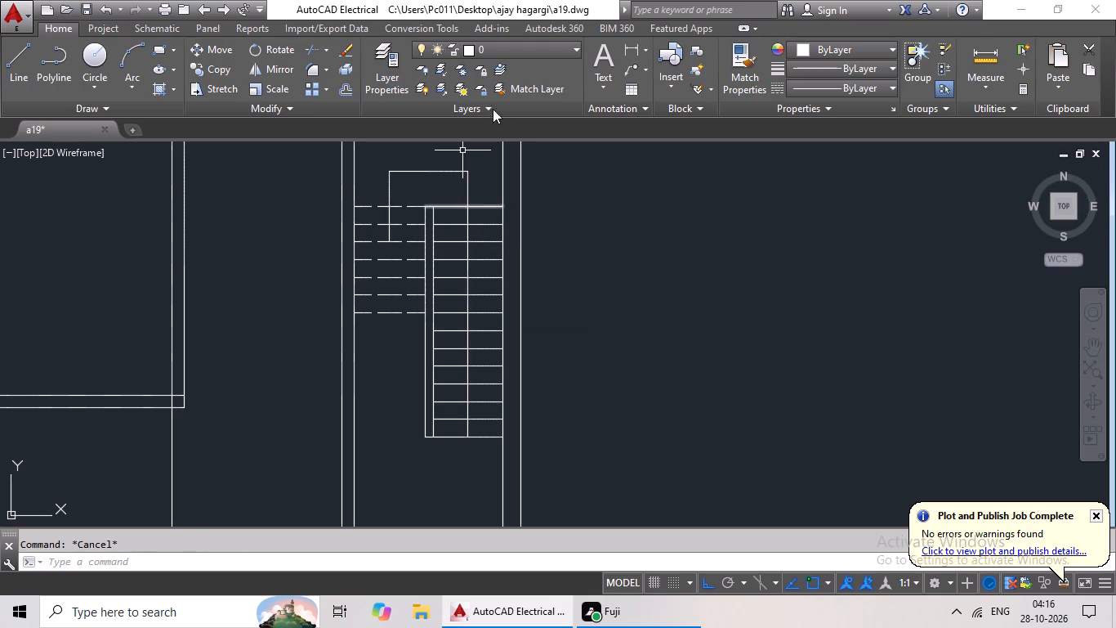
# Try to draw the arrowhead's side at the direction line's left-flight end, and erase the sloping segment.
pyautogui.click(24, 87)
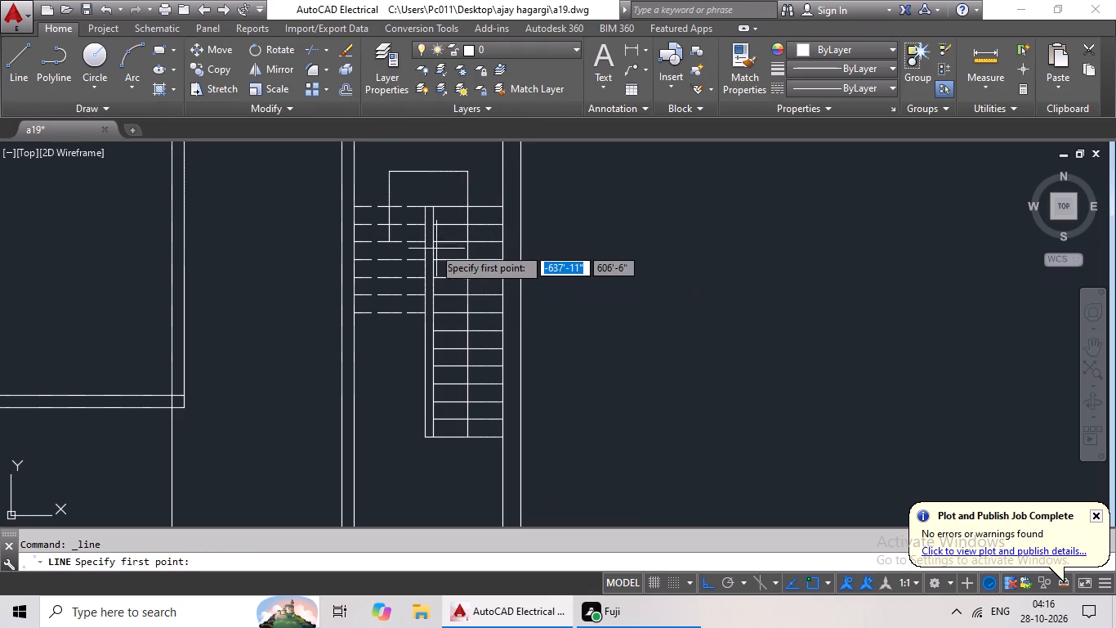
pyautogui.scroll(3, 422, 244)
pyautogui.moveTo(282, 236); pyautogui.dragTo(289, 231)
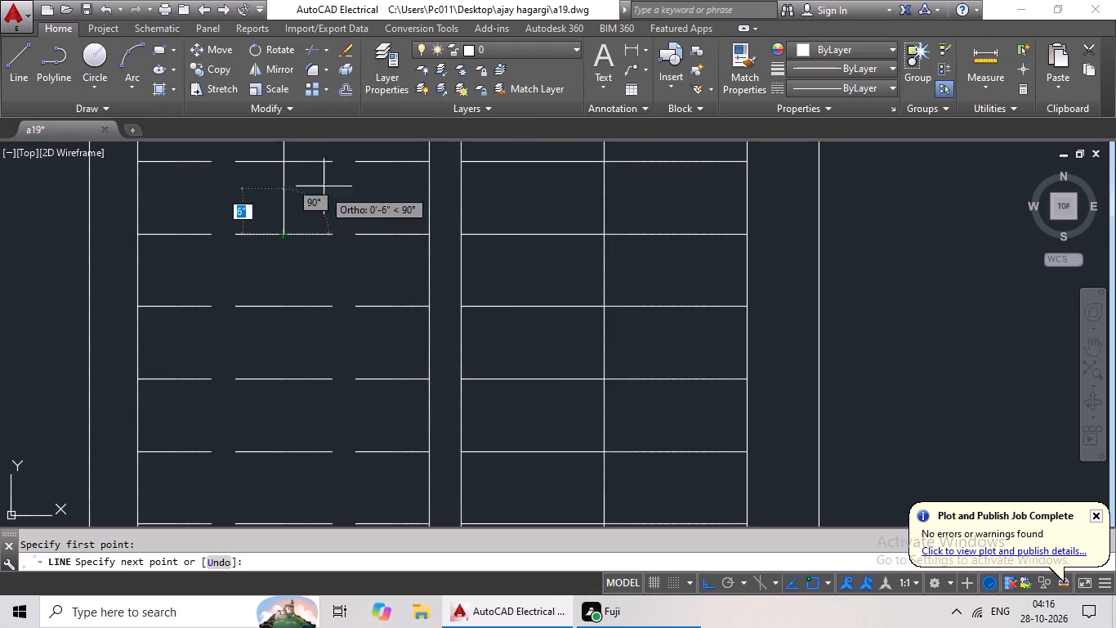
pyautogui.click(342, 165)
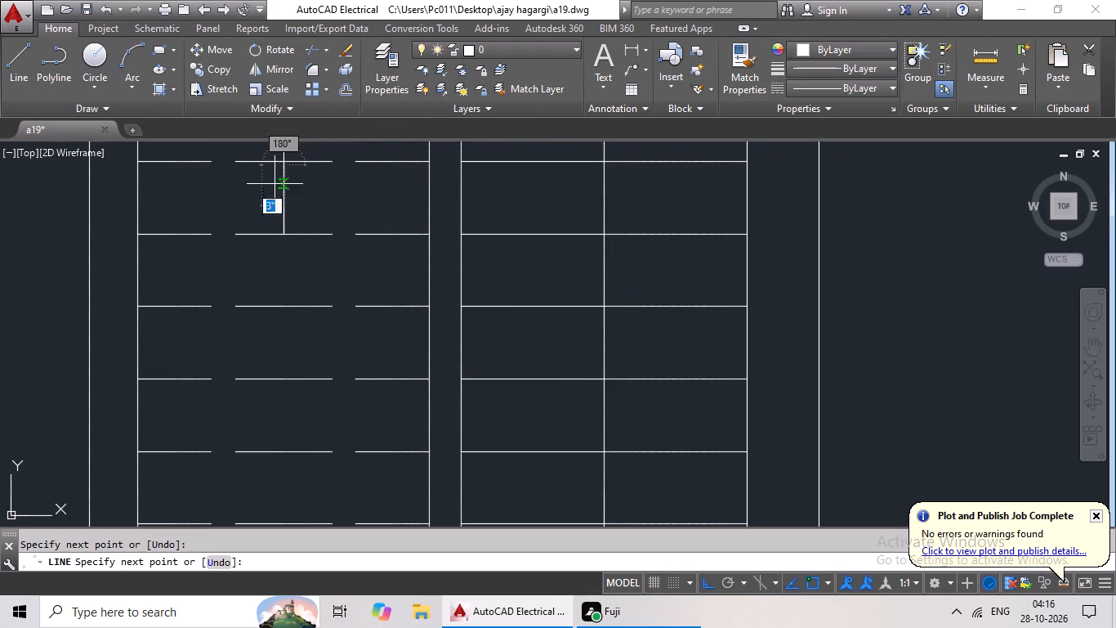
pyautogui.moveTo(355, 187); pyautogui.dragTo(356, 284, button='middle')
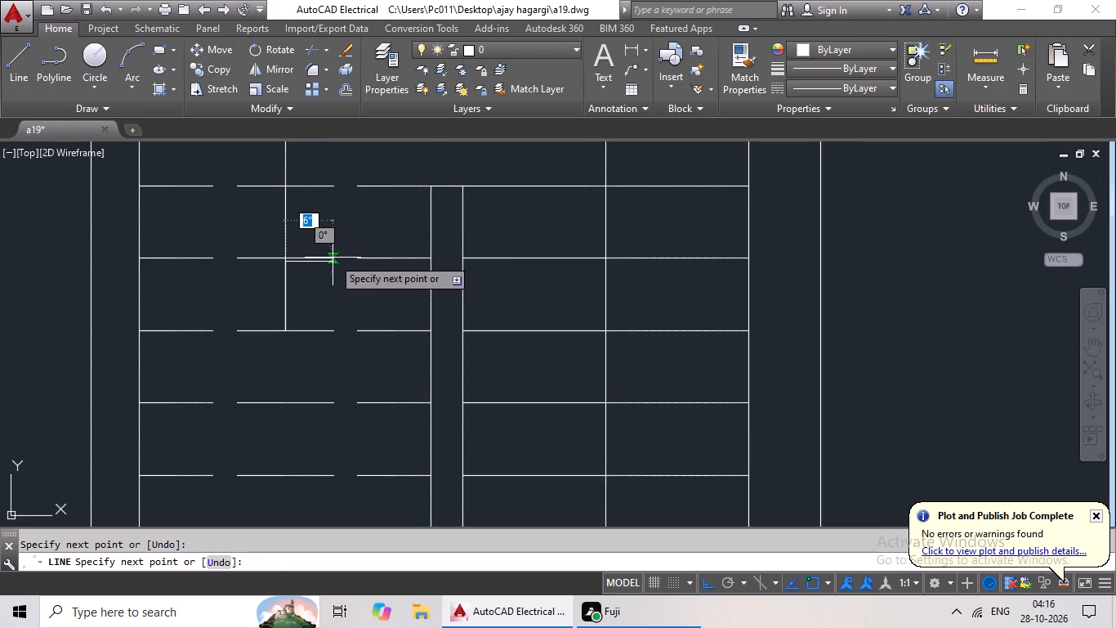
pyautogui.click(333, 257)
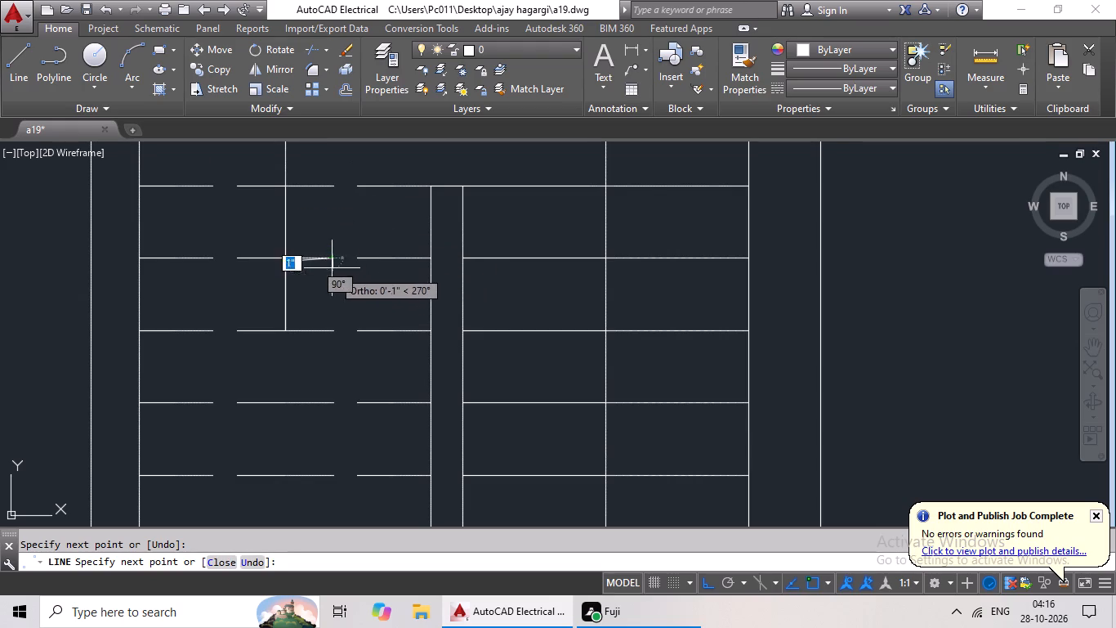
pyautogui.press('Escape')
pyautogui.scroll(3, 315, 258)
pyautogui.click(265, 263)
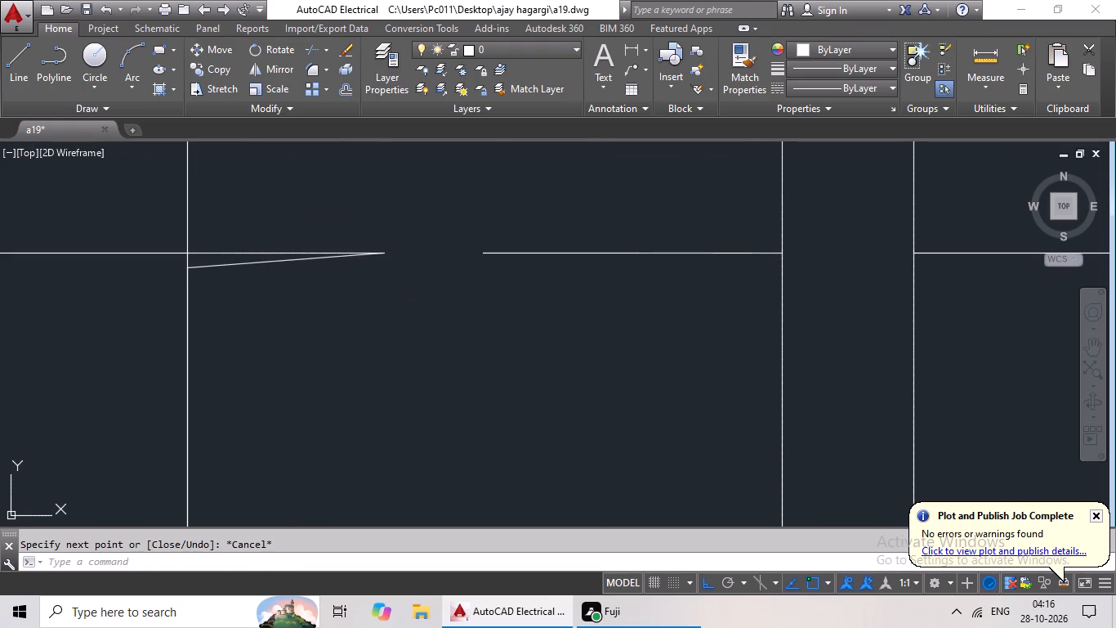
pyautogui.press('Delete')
# Draw a notched arrowhead one tread deep at the direction line's left-flight end, its tip on the third dashed tread.
pyautogui.click(15, 66)
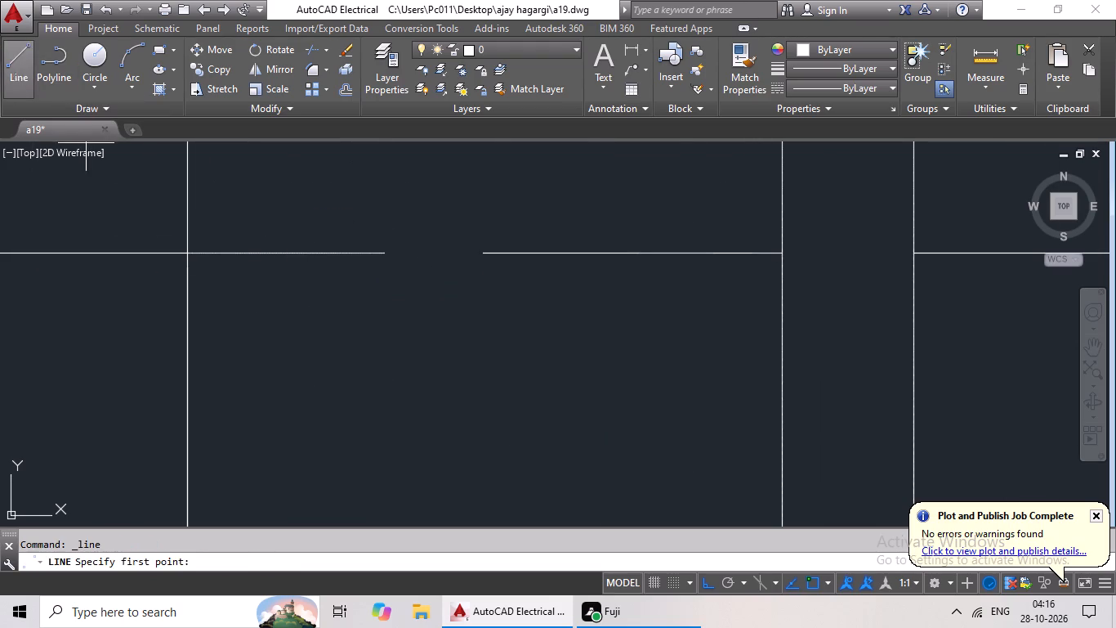
pyautogui.scroll(-2, 285, 314)
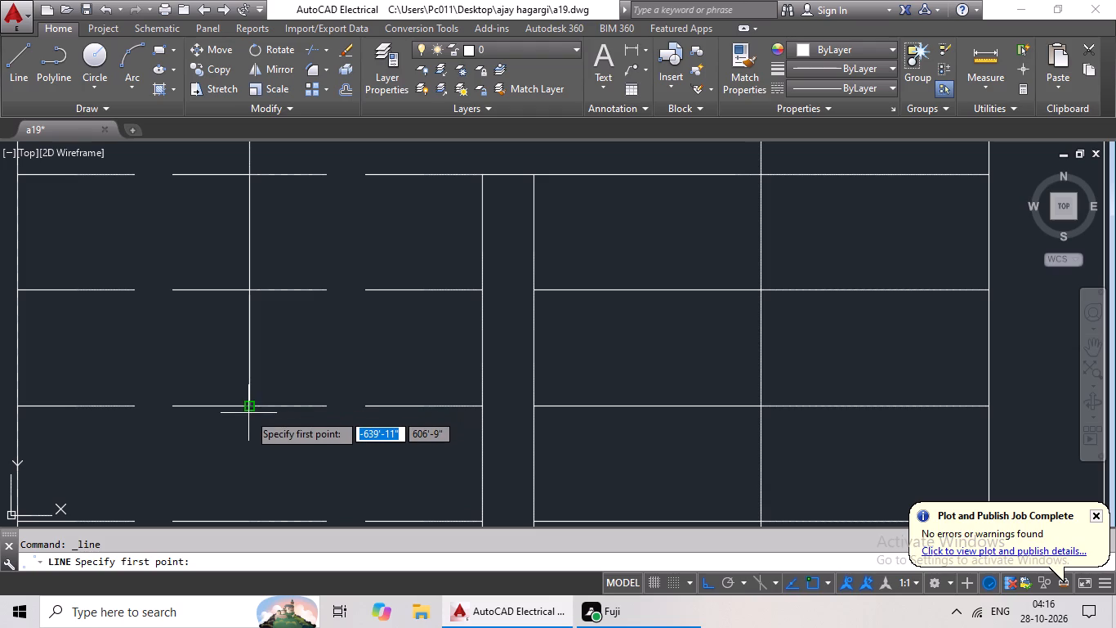
pyautogui.moveTo(252, 405); pyautogui.dragTo(265, 387)
pyautogui.click(325, 288)
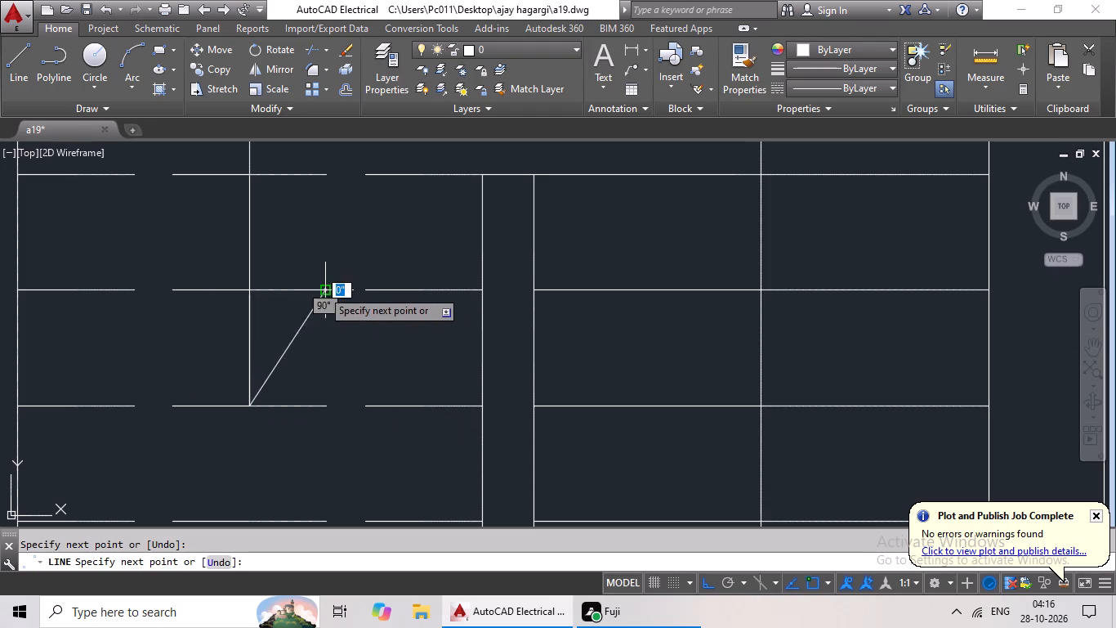
pyautogui.click(249, 339)
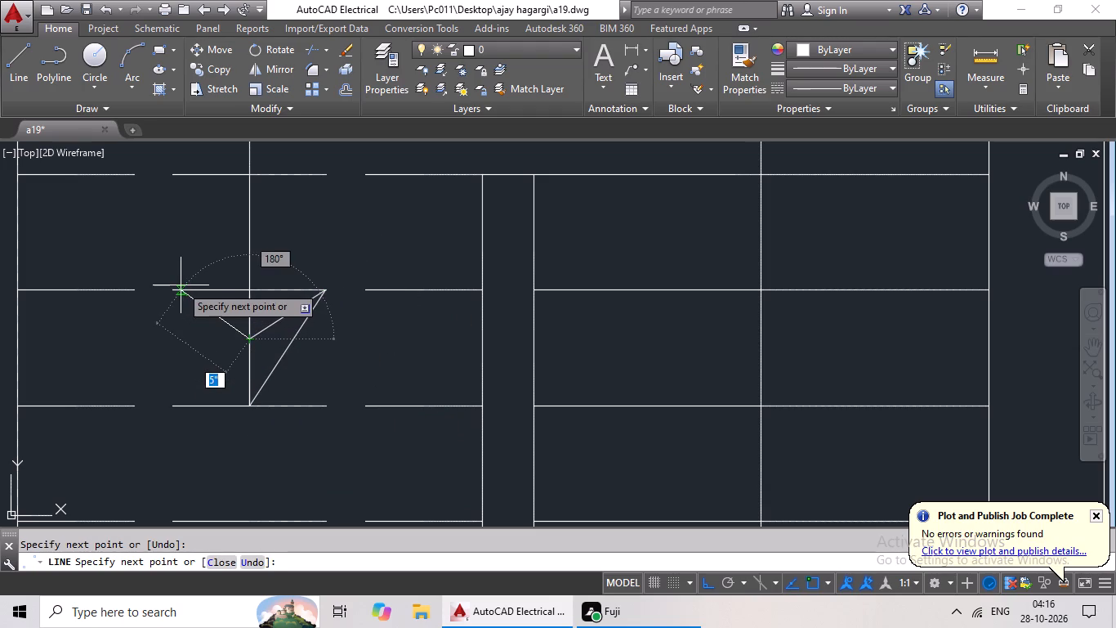
pyautogui.click(172, 294)
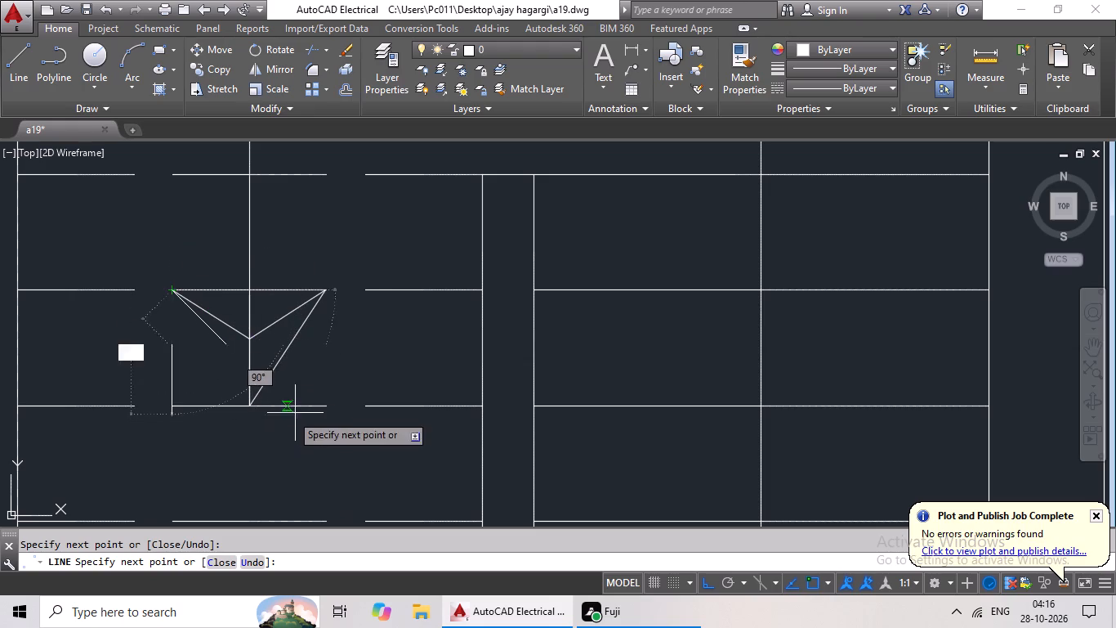
pyautogui.click(248, 407)
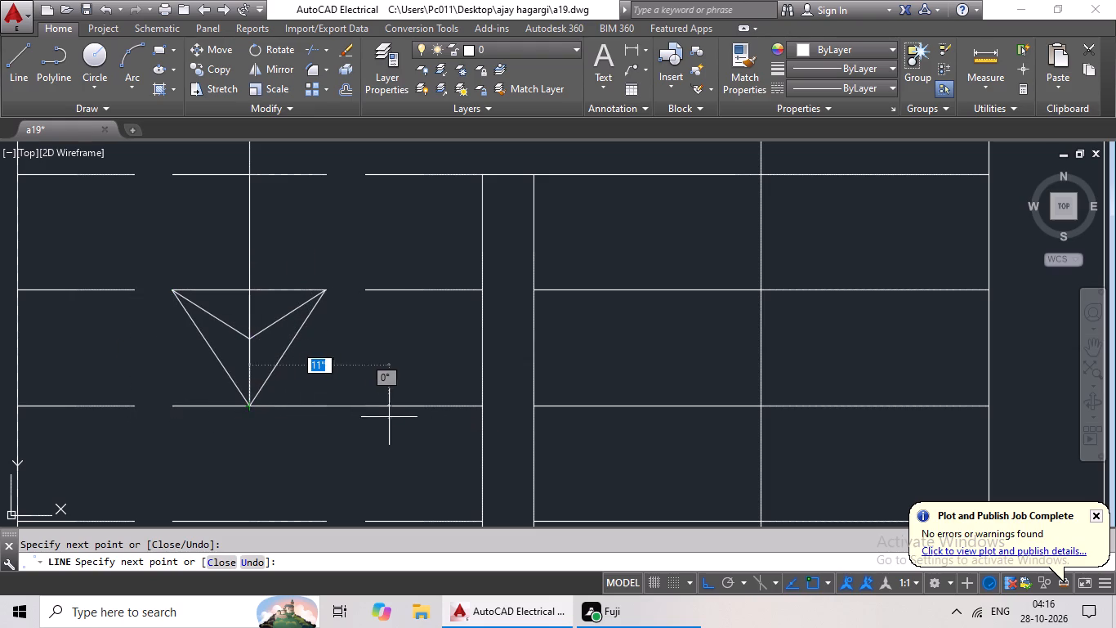
pyautogui.press('Escape')
# Extend the left flight's lowest dashed tread across the stair's left partition to the partition's far line.
pyautogui.scroll(-4, 462, 426)
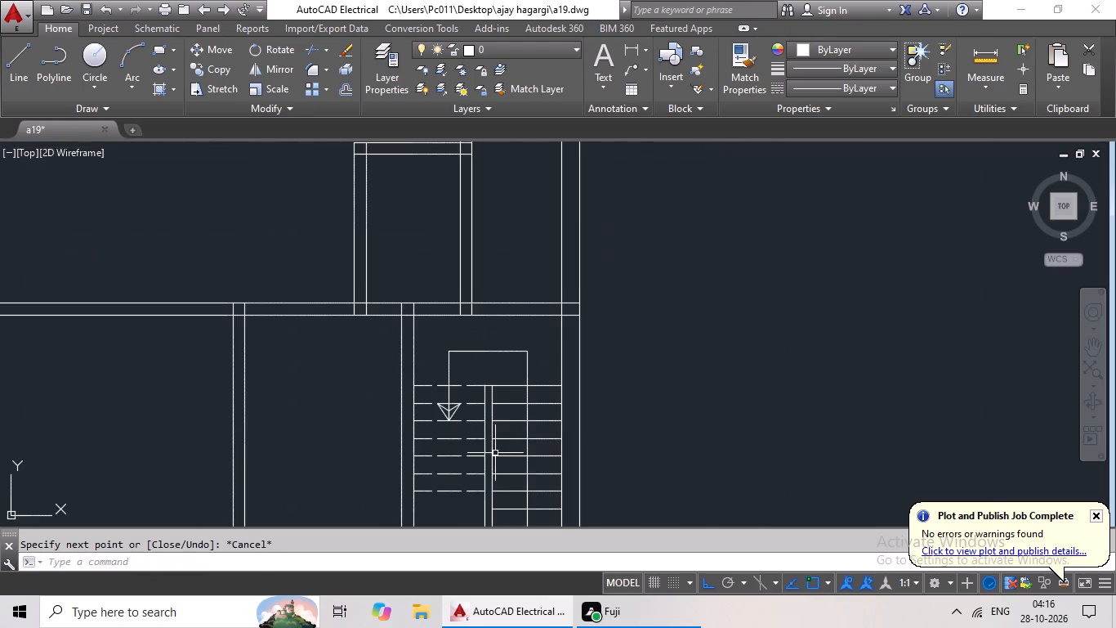
pyautogui.moveTo(489, 451); pyautogui.dragTo(498, 339, button='middle')
pyautogui.scroll(-2, 516, 352)
pyautogui.moveTo(617, 392); pyautogui.dragTo(533, 390, button='middle')
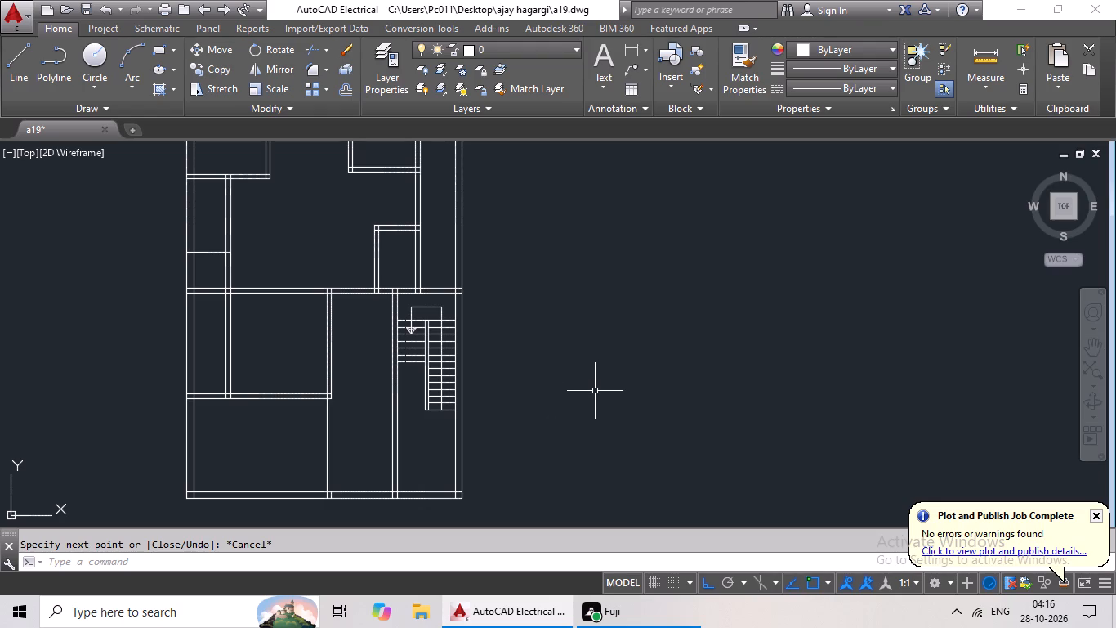
pyautogui.press('Escape')
pyautogui.press('Escape')
pyautogui.press('Escape')
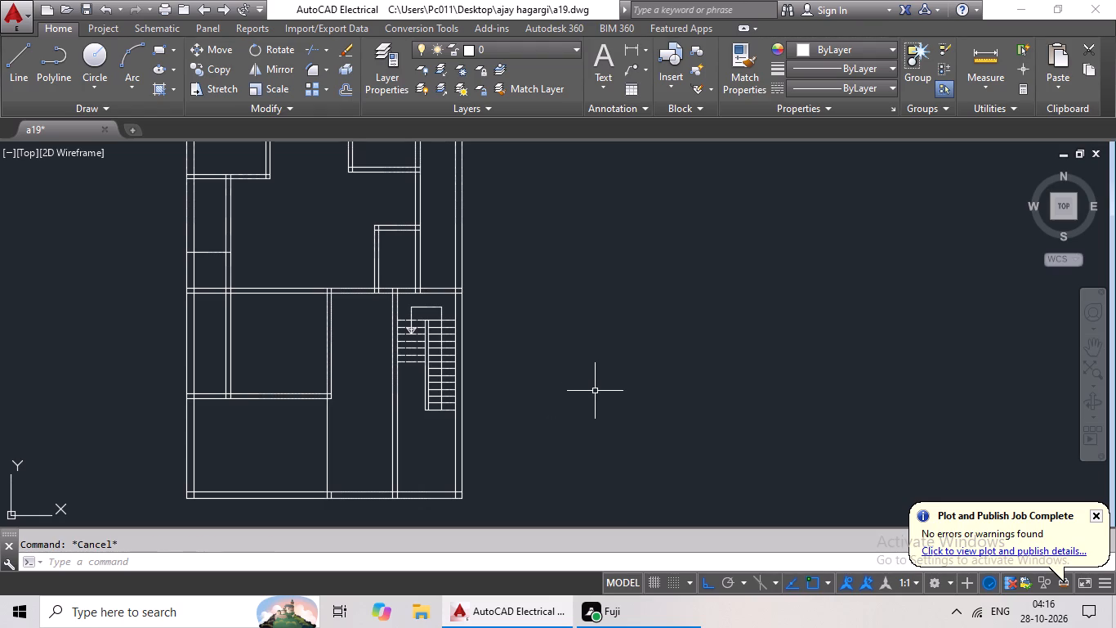
pyautogui.press('Escape')
pyautogui.press('Escape')
pyautogui.write('ex')
pyautogui.press('space')
pyautogui.press('space')
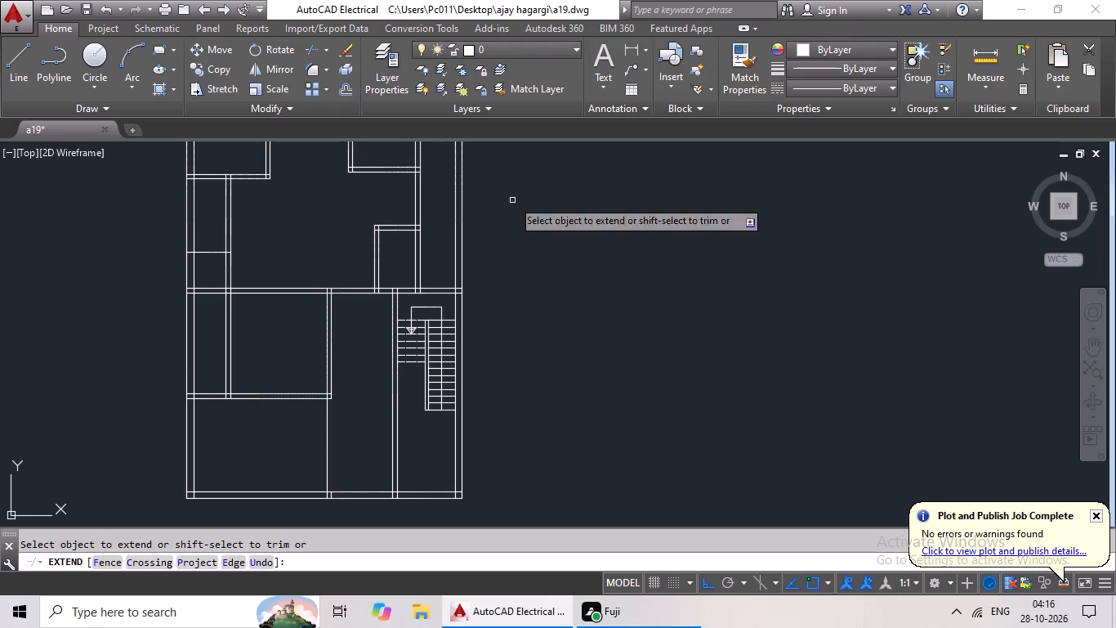
pyautogui.scroll(3, 413, 352)
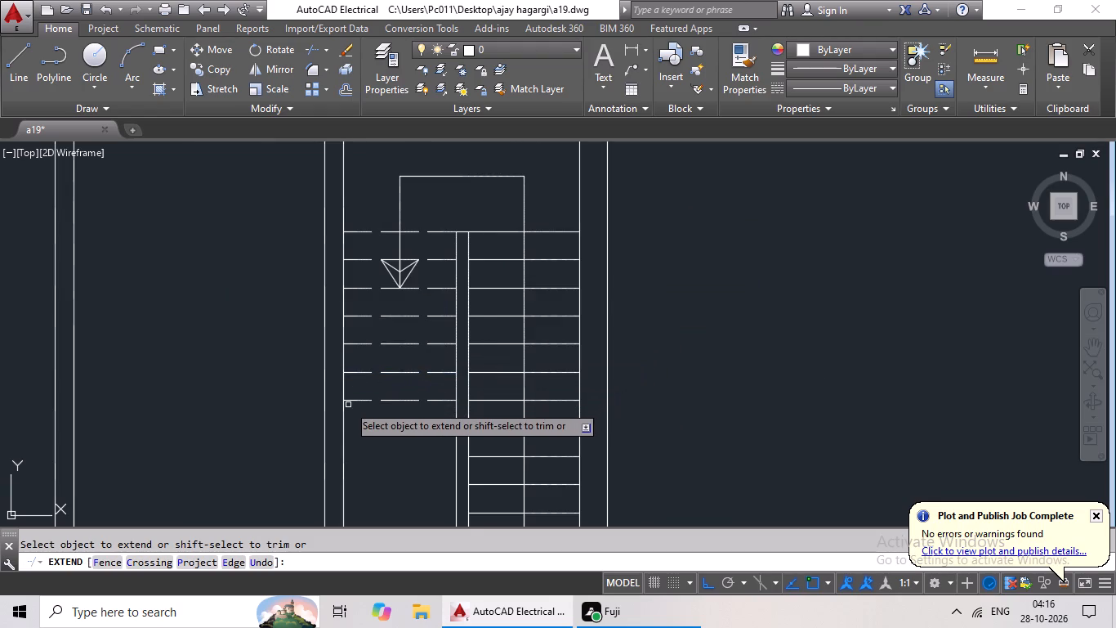
pyautogui.click(359, 401)
pyautogui.scroll(-3, 410, 448)
pyautogui.press('Escape')
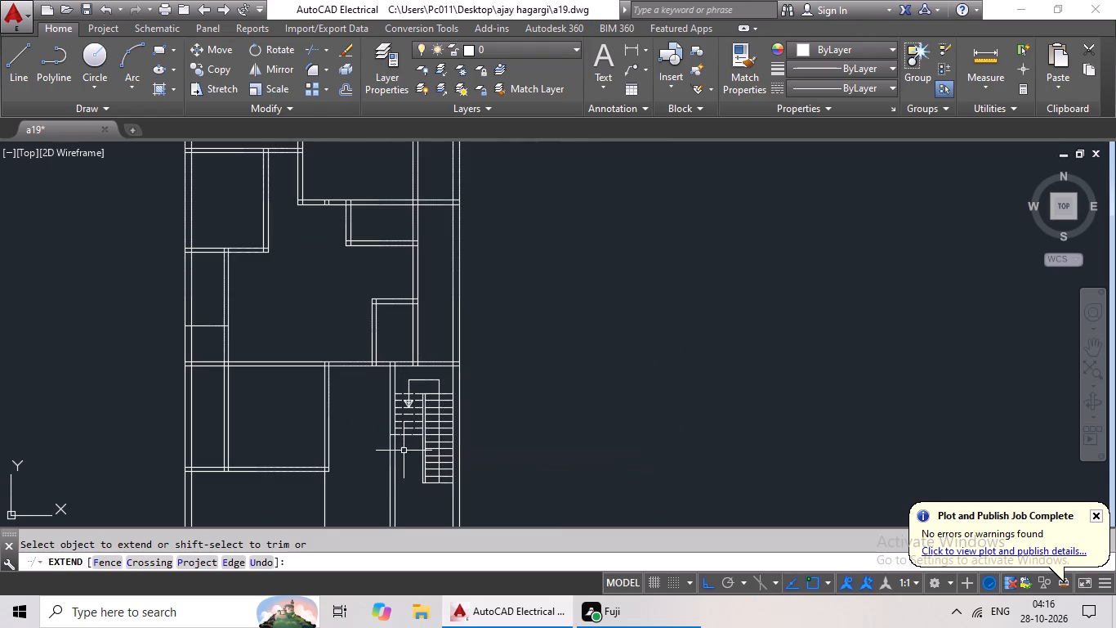
# Trim away both lines of the stair's left partition below the lowest dashed tread.
pyautogui.press('t')
pyautogui.press('r')
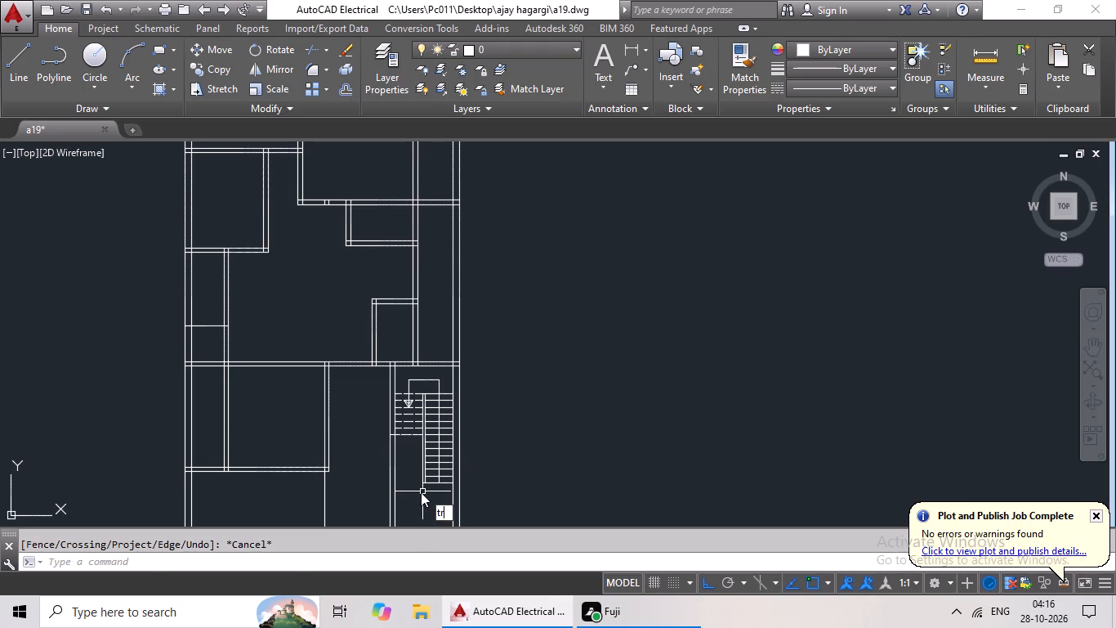
pyautogui.press('space')
pyautogui.press('space')
pyautogui.scroll(2, 403, 482)
pyautogui.moveTo(413, 425); pyautogui.dragTo(355, 466)
pyautogui.click(355, 466)
pyautogui.scroll(-2, 408, 419)
pyautogui.moveTo(389, 442); pyautogui.dragTo(420, 285, button='middle')
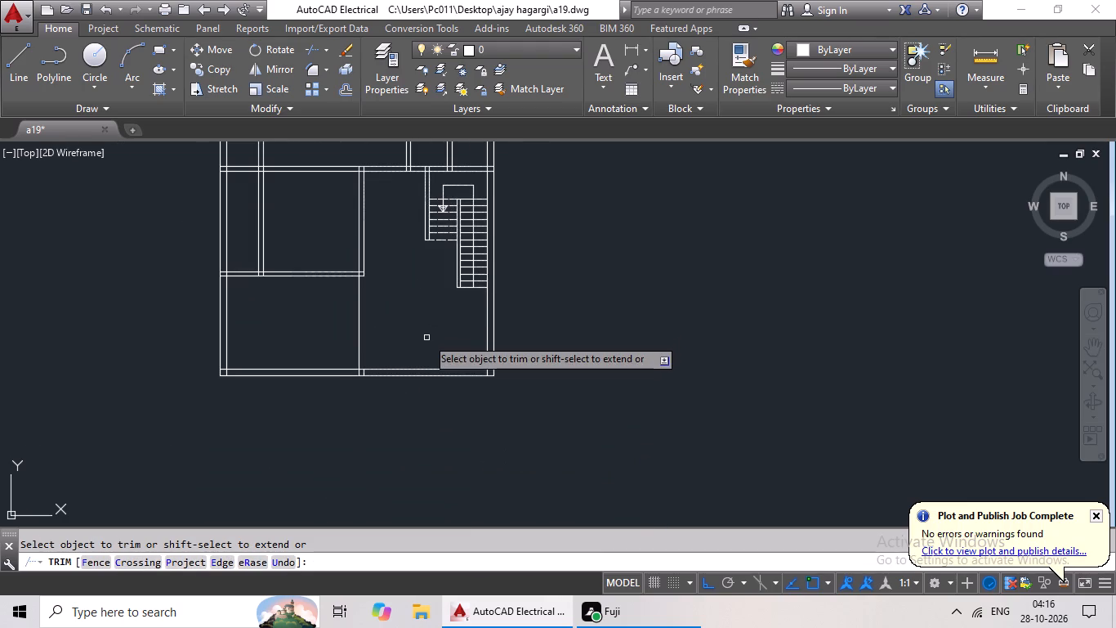
pyautogui.press('Escape')
pyautogui.press('Escape')
pyautogui.press('Escape')
pyautogui.press('Escape')
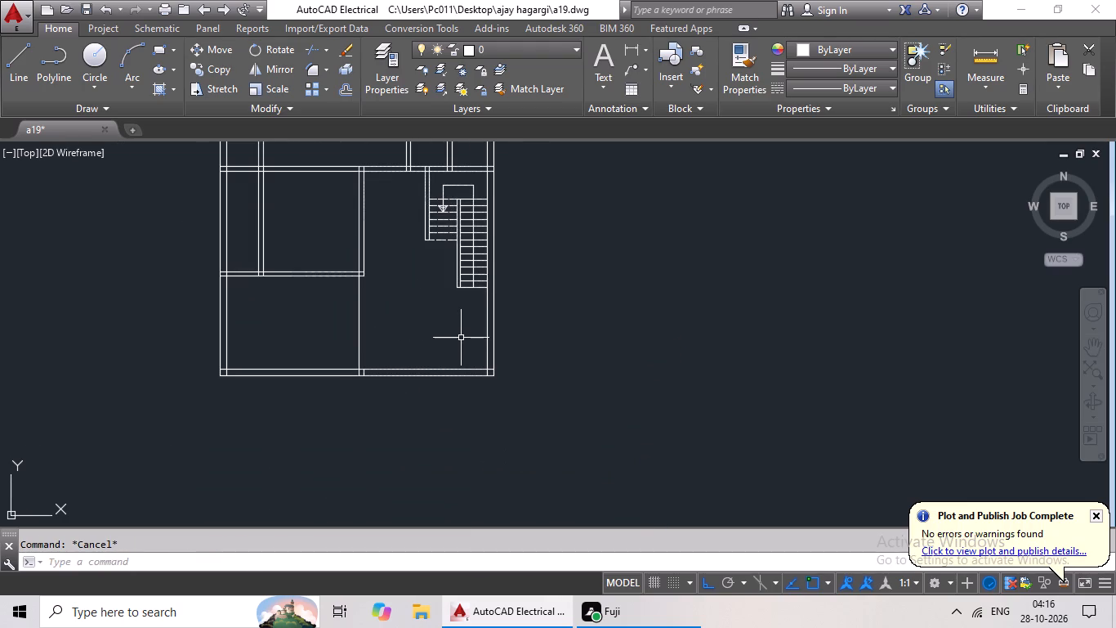
# Trim the overlapping inner wall lines at the plan's bottom-right outer corner.
pyautogui.press('t')
pyautogui.press('r')
pyautogui.press('space')
pyautogui.press('space')
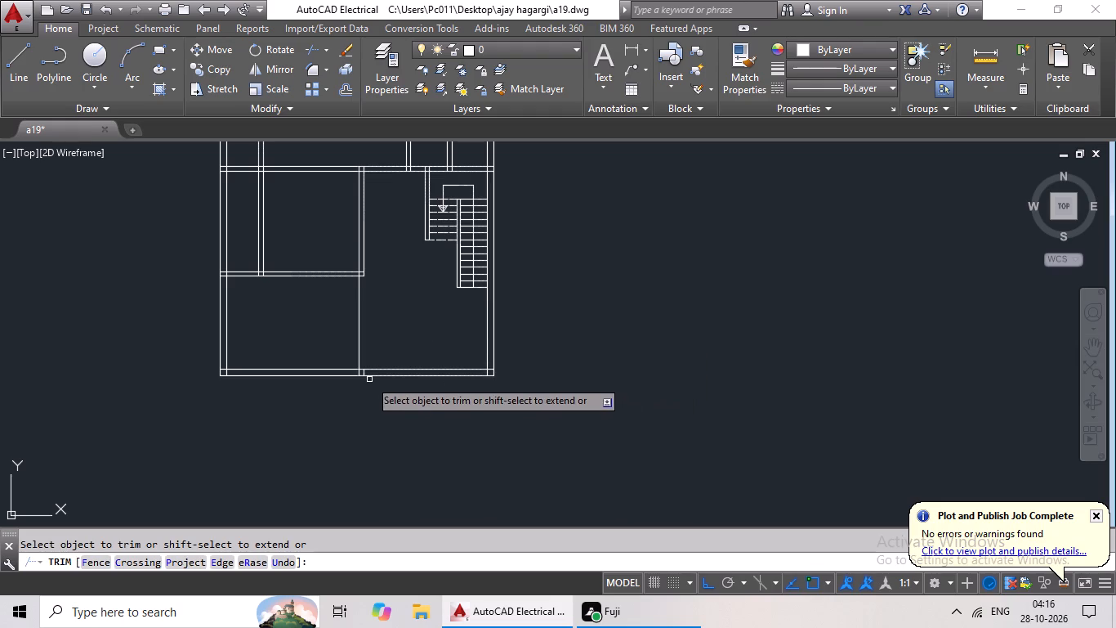
pyautogui.scroll(5, 488, 381)
pyautogui.moveTo(511, 235); pyautogui.dragTo(489, 303)
pyautogui.click(489, 303)
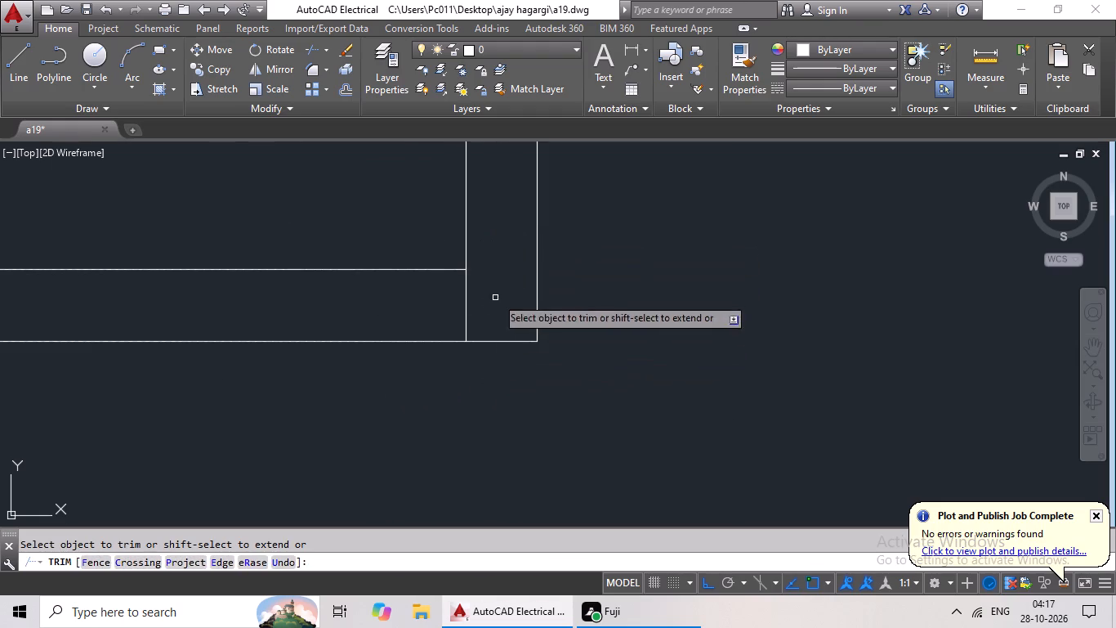
pyautogui.moveTo(498, 295); pyautogui.dragTo(431, 332)
pyautogui.moveTo(431, 332); pyautogui.dragTo(443, 325)
pyautogui.scroll(-4, 482, 306)
pyautogui.moveTo(397, 340); pyautogui.dragTo(581, 338, button='middle')
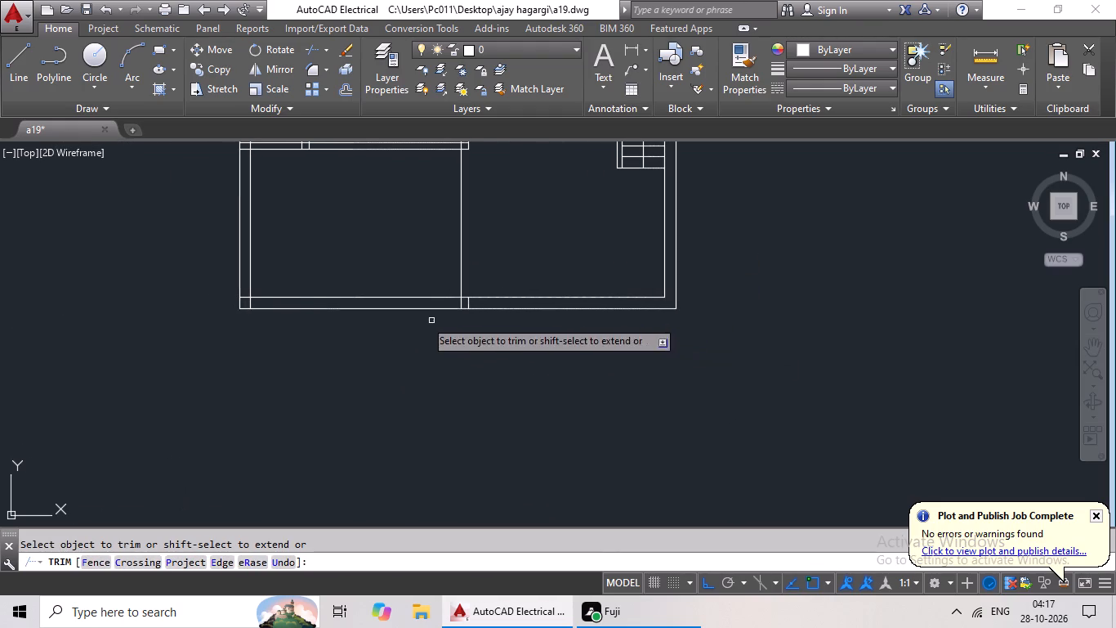
# Trim the overlapping inner wall lines at the plan's bottom-left outer corner.
pyautogui.scroll(4, 219, 289)
pyautogui.scroll(3, 429, 370)
pyautogui.moveTo(551, 332); pyautogui.dragTo(264, 400)
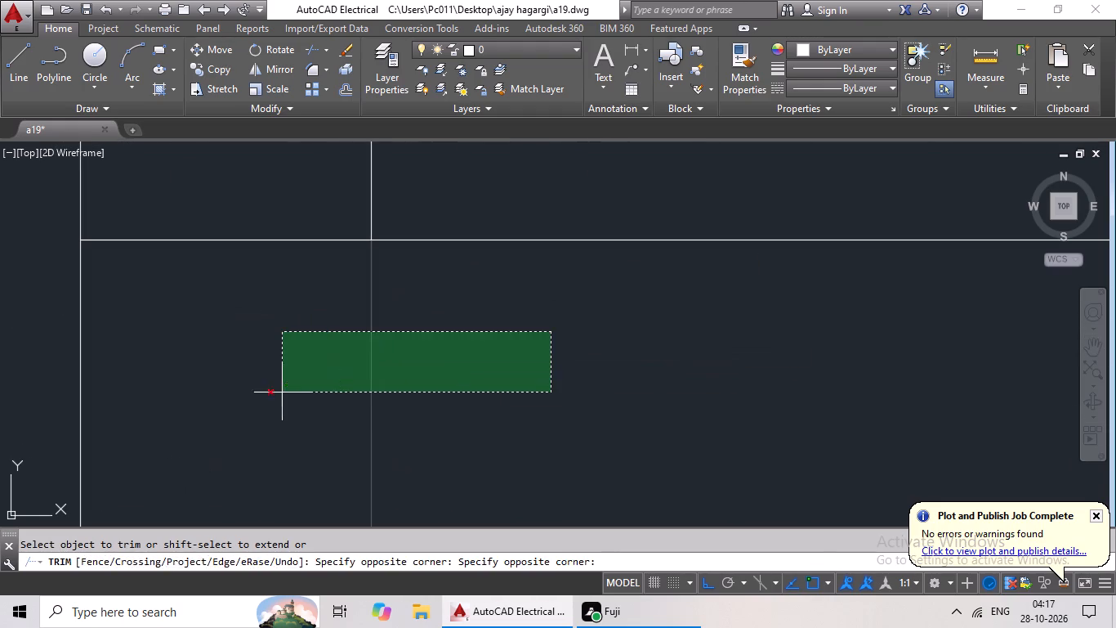
pyautogui.moveTo(264, 400); pyautogui.dragTo(237, 406)
pyautogui.moveTo(238, 401); pyautogui.dragTo(241, 392)
pyautogui.moveTo(289, 174); pyautogui.dragTo(243, 345)
pyautogui.moveTo(243, 344); pyautogui.dragTo(268, 352)
# Trim the overlapping partition lines at the bottom-right corner of the room left of the stair.
pyautogui.scroll(-5, 384, 376)
pyautogui.moveTo(479, 284); pyautogui.dragTo(474, 290, button='middle')
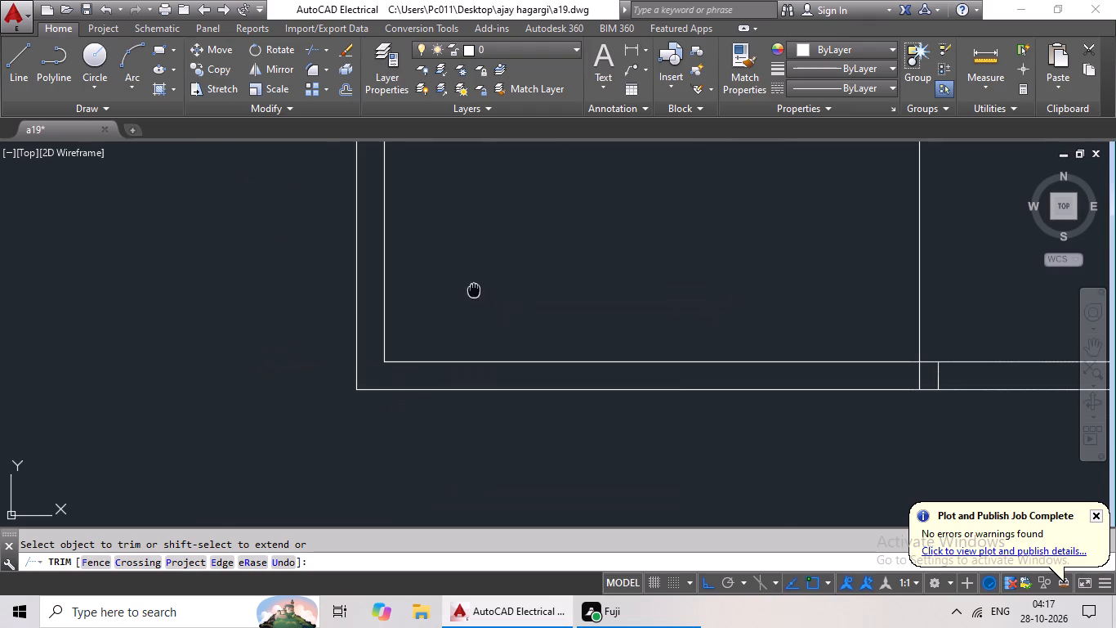
pyautogui.moveTo(474, 290); pyautogui.dragTo(343, 452, button='middle')
pyautogui.scroll(-3, 380, 396)
pyautogui.moveTo(426, 373); pyautogui.dragTo(346, 419, button='middle')
pyautogui.scroll(5, 404, 367)
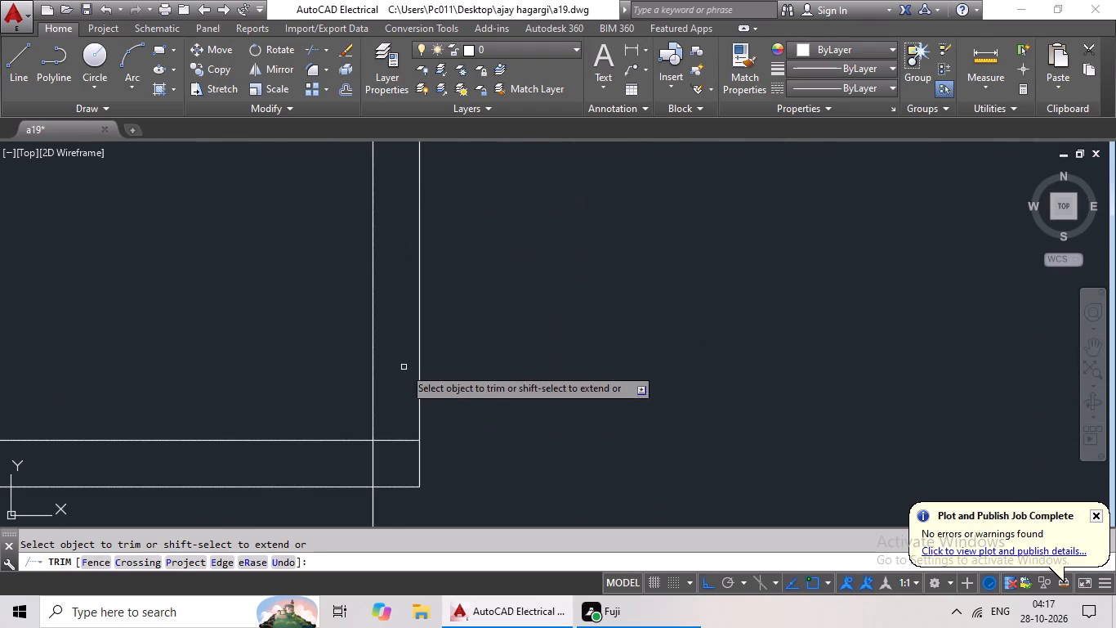
pyautogui.moveTo(396, 425); pyautogui.dragTo(424, 363, button='middle')
pyautogui.scroll(2, 414, 376)
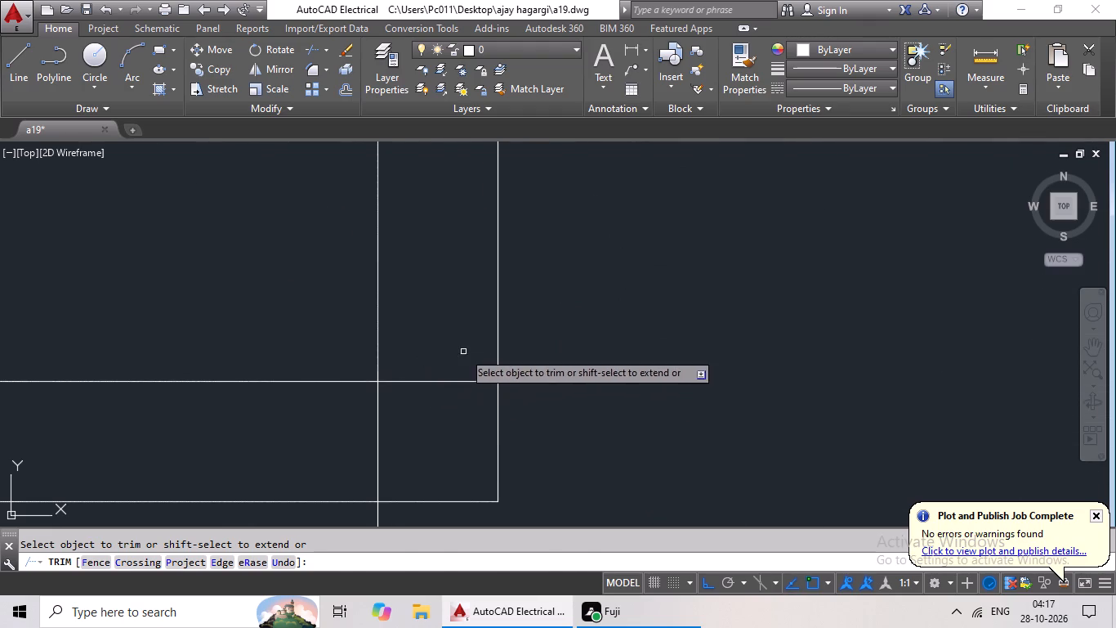
pyautogui.moveTo(463, 352); pyautogui.dragTo(417, 444)
pyautogui.moveTo(417, 444); pyautogui.dragTo(429, 429)
pyautogui.moveTo(449, 408); pyautogui.dragTo(323, 468)
pyautogui.moveTo(323, 465); pyautogui.dragTo(352, 453)
# Trim the junction where the room's vertical partition meets its bottom partition, leaving it open between the wall lines.
pyautogui.scroll(-3, 441, 415)
pyautogui.moveTo(277, 427); pyautogui.dragTo(280, 427, button='middle')
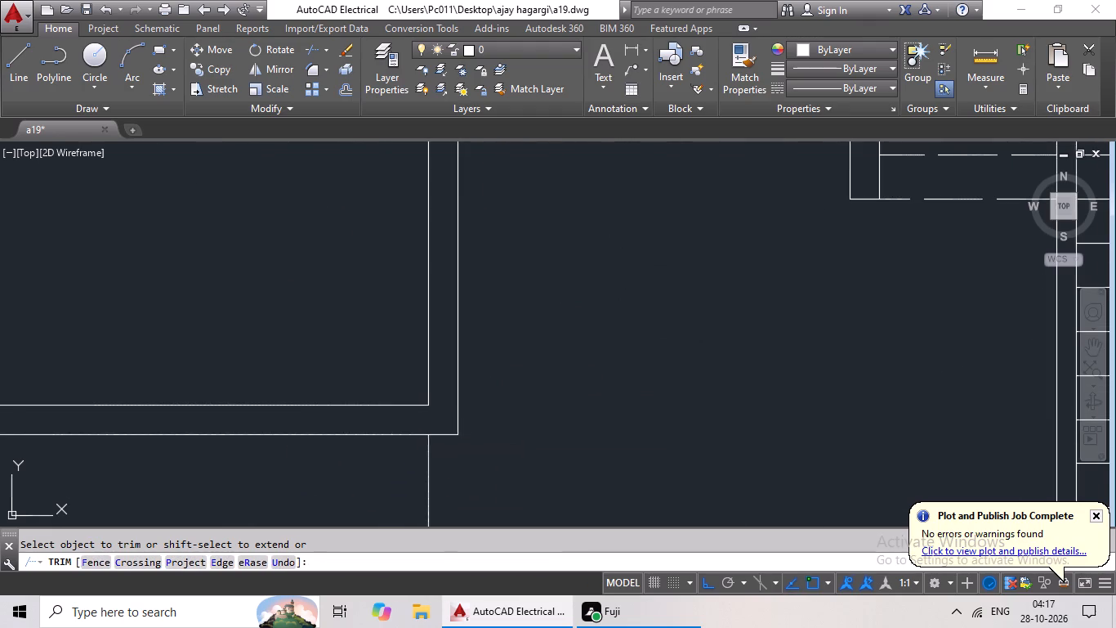
pyautogui.moveTo(280, 427); pyautogui.dragTo(516, 392, button='middle')
pyautogui.moveTo(102, 406); pyautogui.dragTo(485, 440, button='middle')
pyautogui.scroll(3, 381, 423)
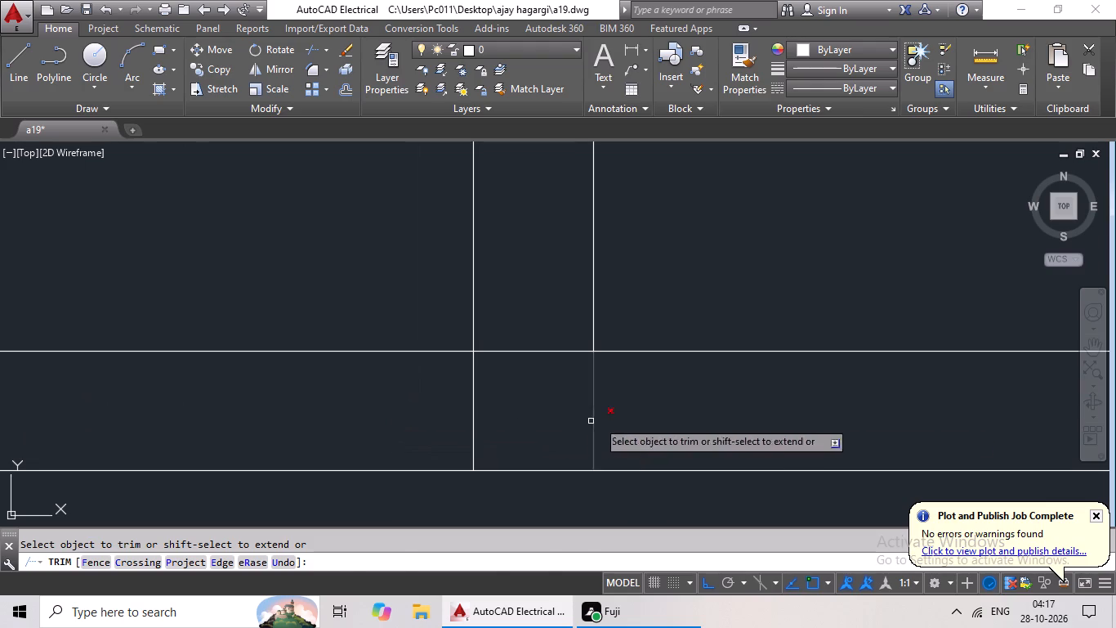
pyautogui.moveTo(653, 388); pyautogui.dragTo(440, 451)
pyautogui.moveTo(541, 327); pyautogui.dragTo(517, 388)
pyautogui.click(517, 381)
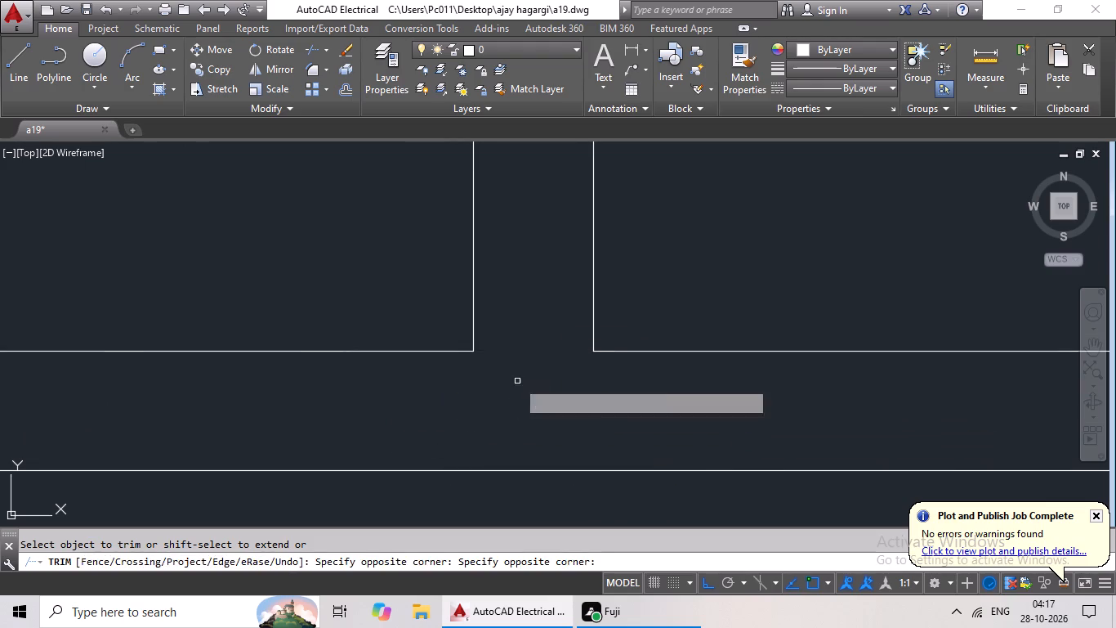
# Trim the junction of the room's bottom partition with the left outer wall.
pyautogui.scroll(-3, 627, 386)
pyautogui.scroll(2, 392, 393)
pyautogui.moveTo(444, 371); pyautogui.dragTo(319, 396)
pyautogui.click(319, 396)
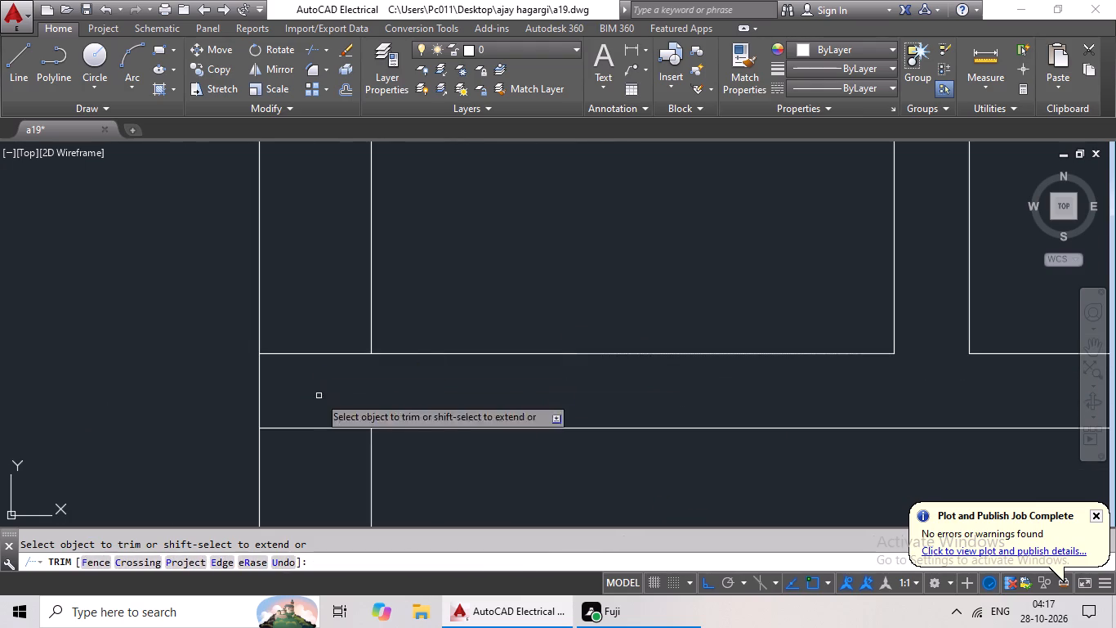
pyautogui.moveTo(333, 303); pyautogui.dragTo(301, 441)
pyautogui.click(301, 441)
# Trim the junction of the full-width horizontal partition above the stair with the left outer wall.
pyautogui.scroll(-3, 370, 405)
pyautogui.moveTo(433, 331); pyautogui.dragTo(372, 493, button='middle')
pyautogui.scroll(-1, 404, 366)
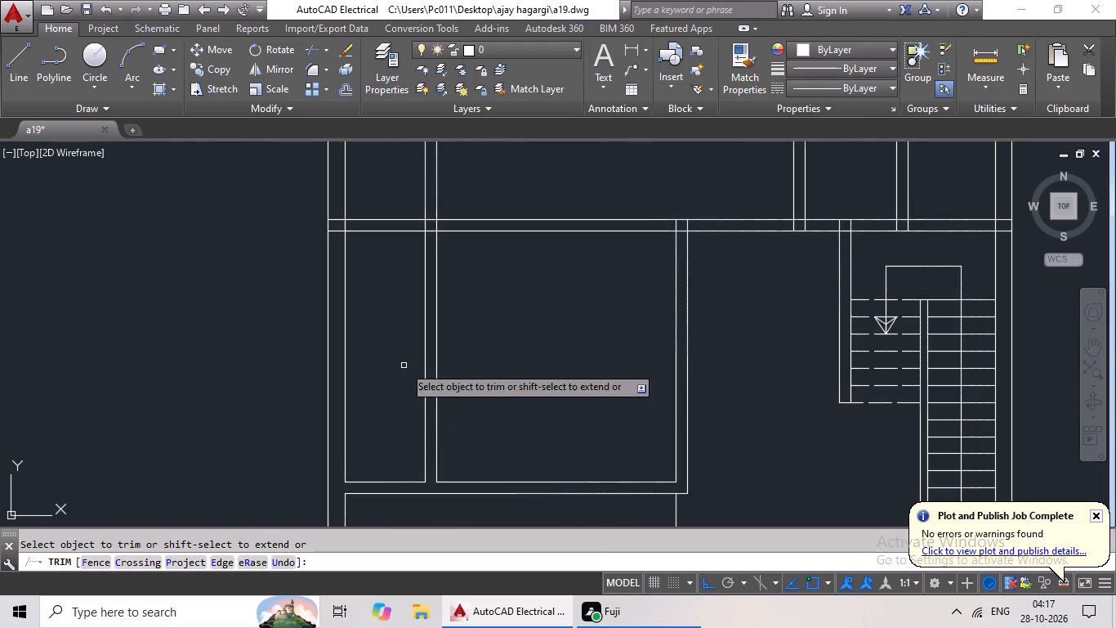
pyautogui.moveTo(408, 354); pyautogui.dragTo(357, 455, button='middle')
pyautogui.scroll(4, 292, 327)
pyautogui.moveTo(271, 262); pyautogui.dragTo(268, 271)
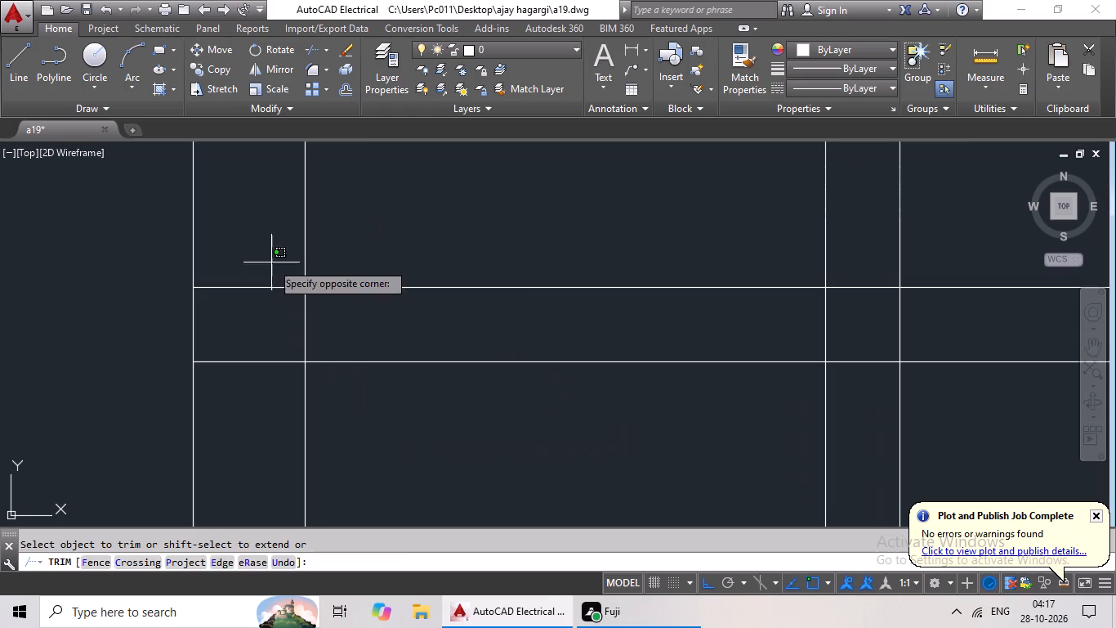
pyautogui.moveTo(268, 271); pyautogui.dragTo(222, 388)
pyautogui.click(222, 388)
# Trim the full-width horizontal partition above the stair at the left outer wall and where it crosses the leftmost vertical partition.
pyautogui.moveTo(944, 326); pyautogui.dragTo(423, 346)
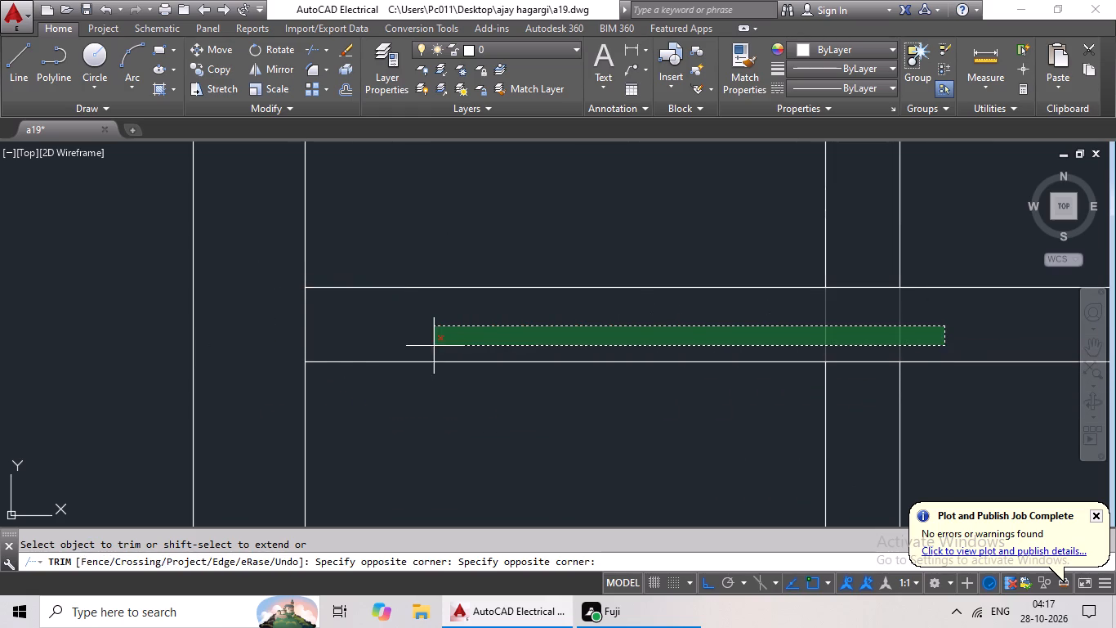
pyautogui.moveTo(423, 346); pyautogui.dragTo(278, 341)
pyautogui.scroll(-3, 544, 348)
pyautogui.moveTo(642, 396); pyautogui.dragTo(565, 413, button='middle')
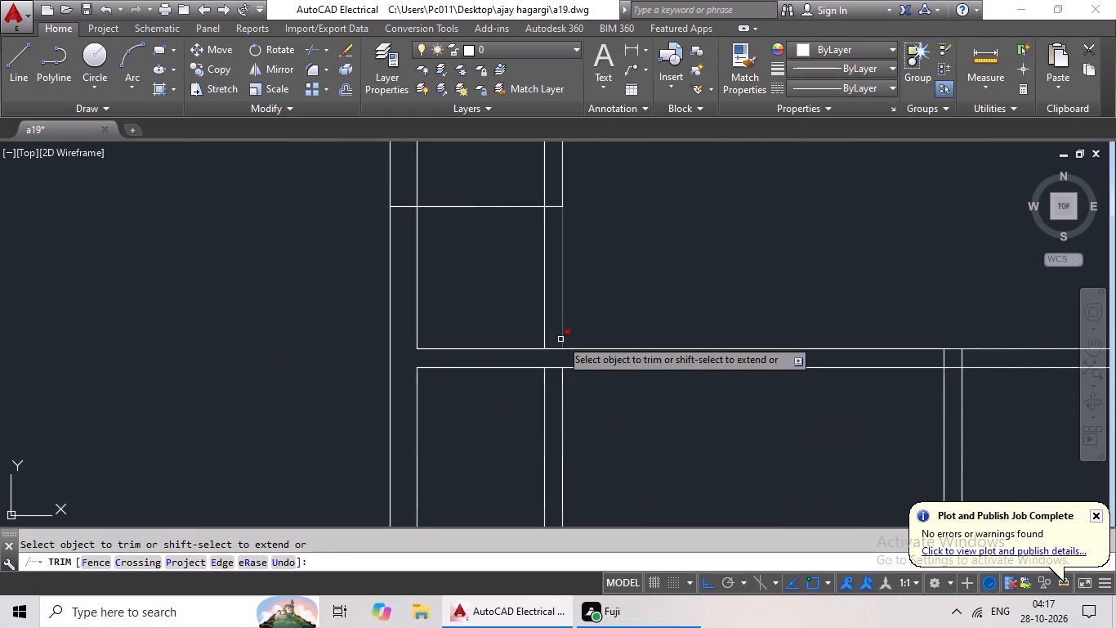
pyautogui.moveTo(560, 330); pyautogui.dragTo(551, 352)
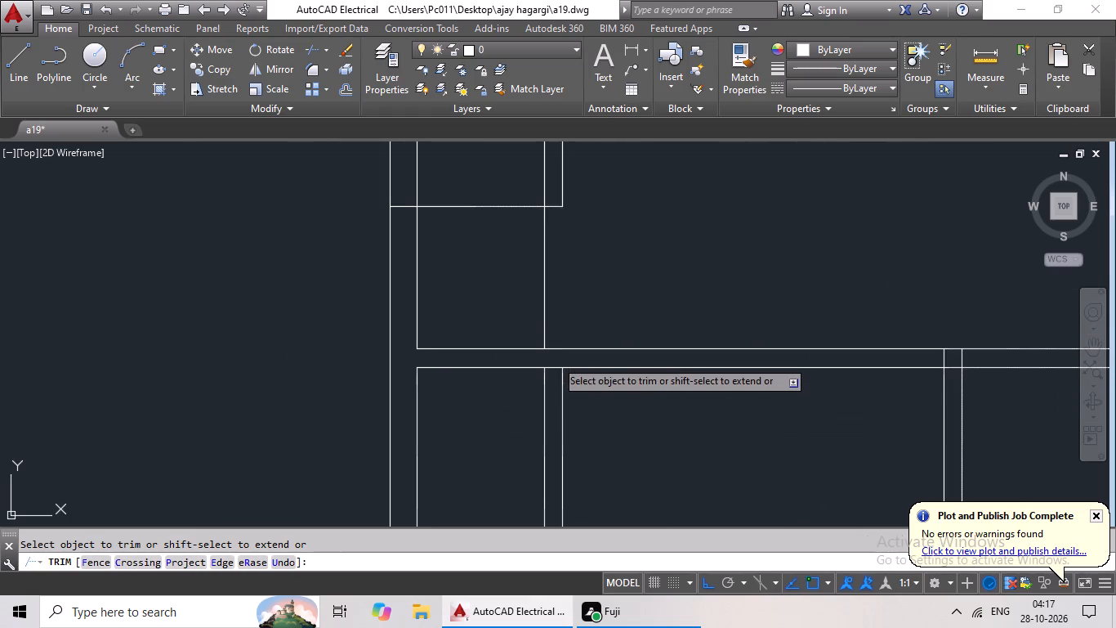
pyautogui.hotkey('ctrl', 'z')
pyautogui.scroll(-2, 556, 360)
pyautogui.scroll(2, 672, 316)
pyautogui.moveTo(681, 314); pyautogui.dragTo(687, 502)
pyautogui.click(687, 502)
pyautogui.scroll(-4, 734, 388)
# Trim the junction of the full-width partition with the vertical partition below it, between the left room and the stair.
pyautogui.moveTo(745, 384); pyautogui.dragTo(356, 391, button='middle')
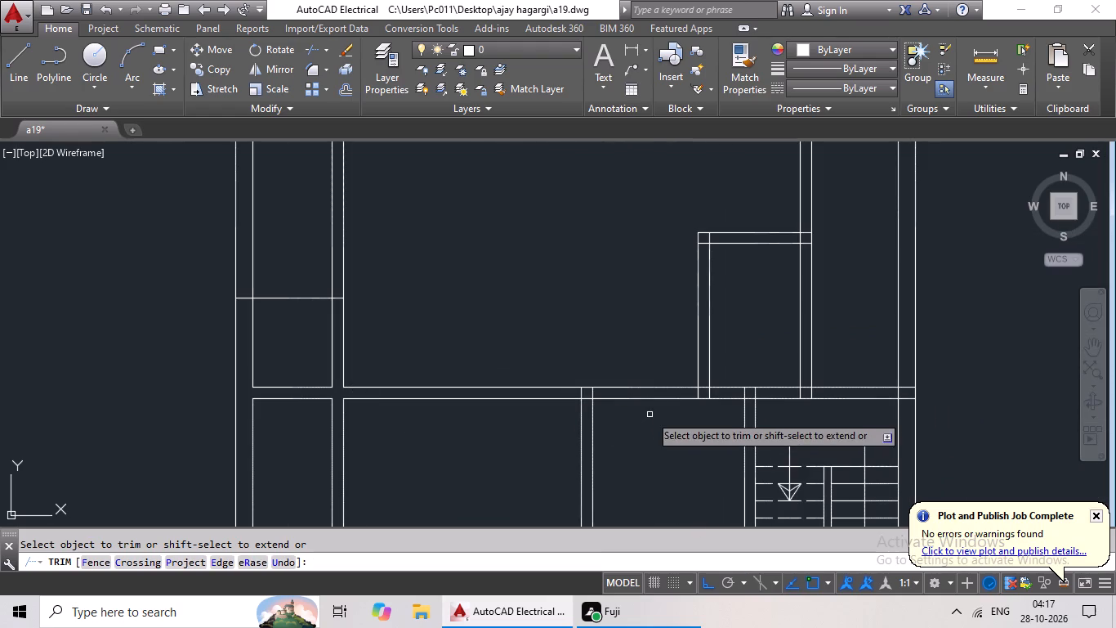
pyautogui.scroll(5, 629, 400)
pyautogui.moveTo(592, 358); pyautogui.dragTo(42, 393)
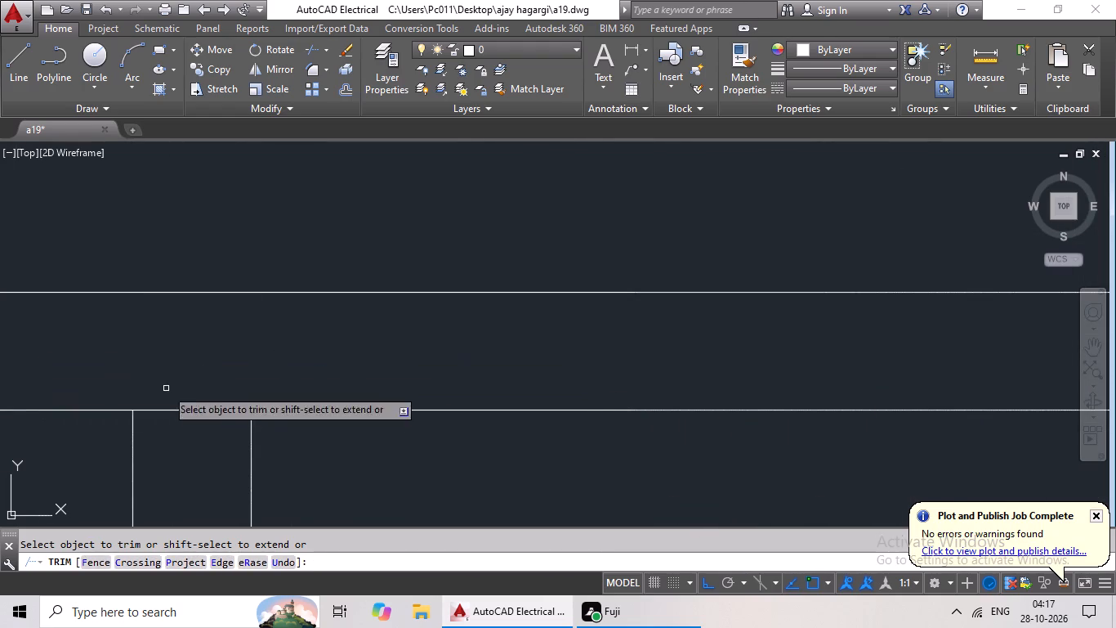
pyautogui.moveTo(208, 370); pyautogui.dragTo(174, 463)
pyautogui.click(217, 445)
pyautogui.scroll(-5, 314, 439)
# Trim the junction of the full-width horizontal partition above the stair with the right outer wall.
pyautogui.moveTo(460, 464); pyautogui.dragTo(404, 464, button='middle')
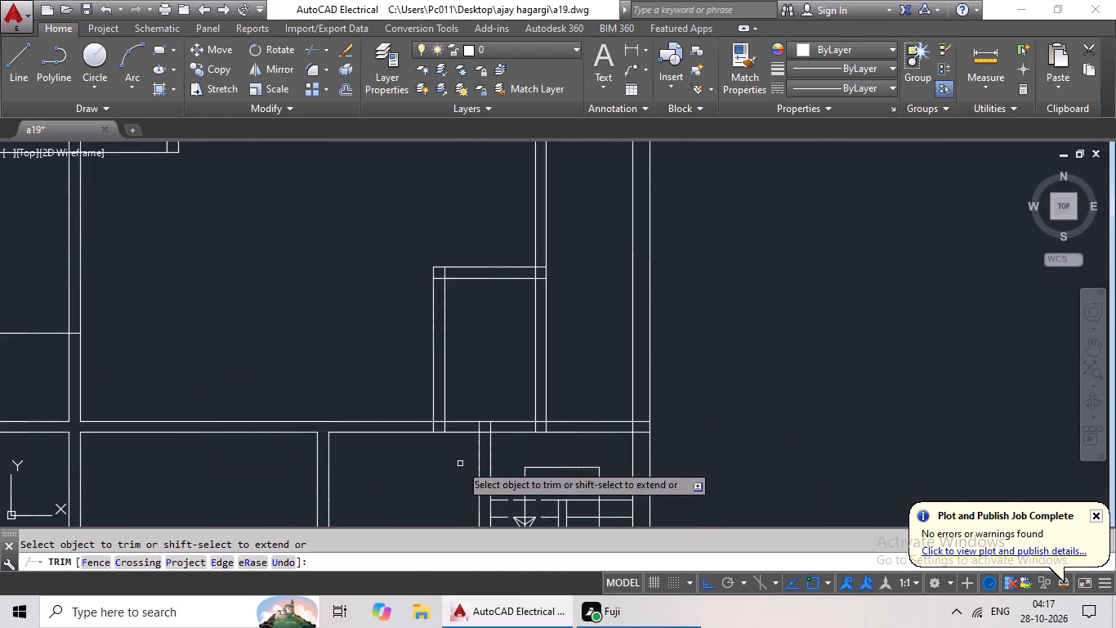
pyautogui.moveTo(404, 464); pyautogui.dragTo(356, 454, button='middle')
pyautogui.scroll(3, 557, 427)
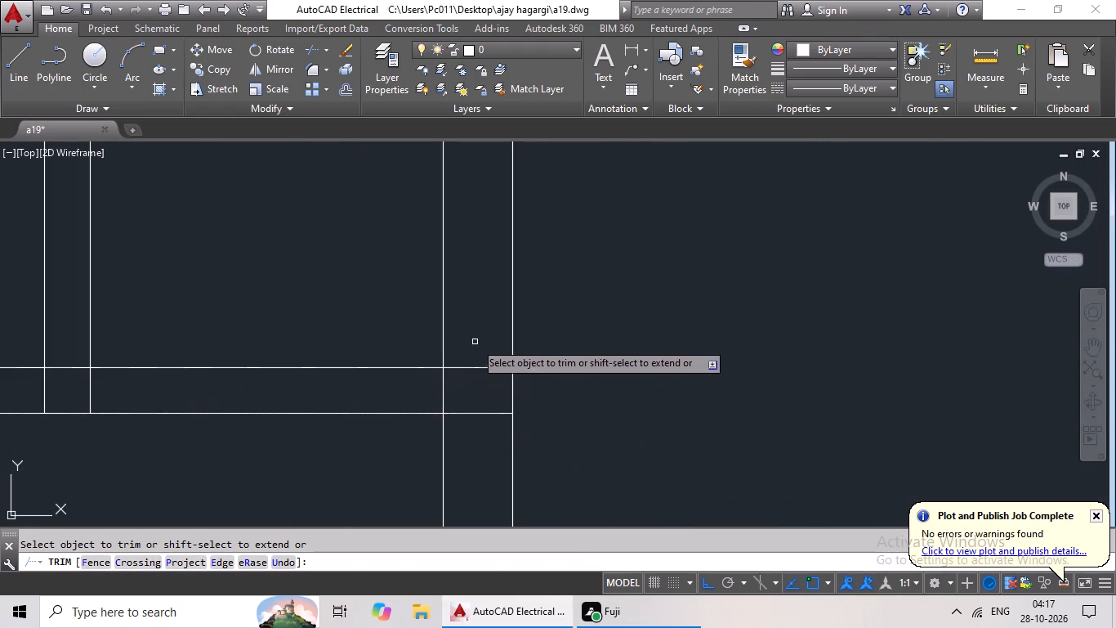
pyautogui.moveTo(475, 342); pyautogui.dragTo(461, 426)
pyautogui.click(461, 426)
pyautogui.moveTo(472, 395); pyautogui.dragTo(400, 387)
pyautogui.click(400, 387)
# Trim the junction of the full-width partition with the long vertical partition rising parallel to the right outer wall.
pyautogui.scroll(-2, 422, 386)
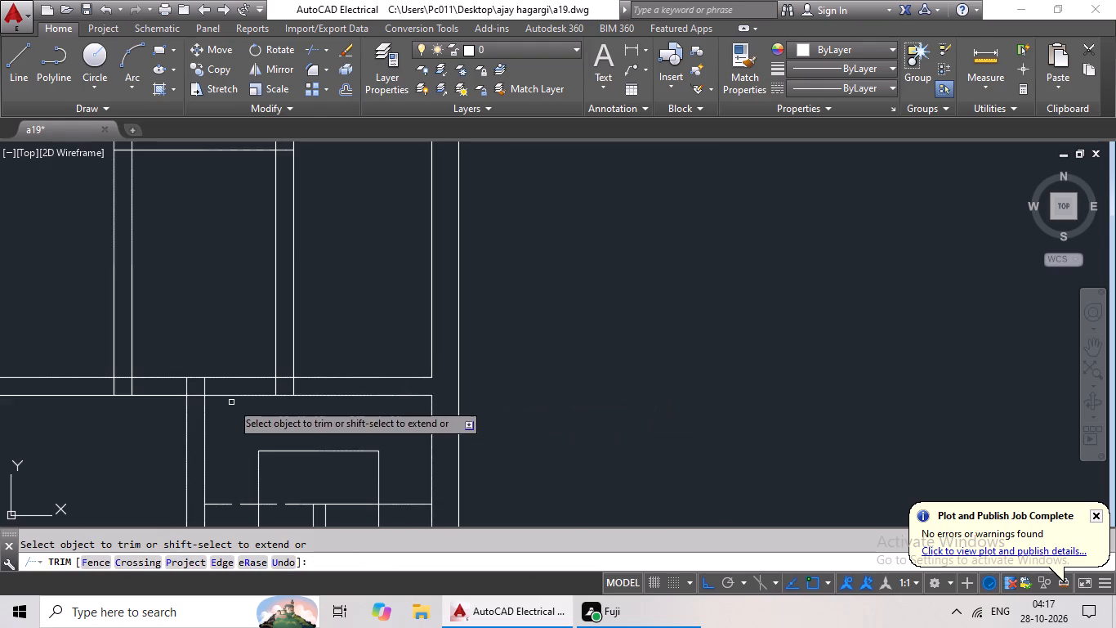
pyautogui.scroll(4, 279, 385)
pyautogui.moveTo(461, 401); pyautogui.dragTo(187, 393)
pyautogui.click(187, 393)
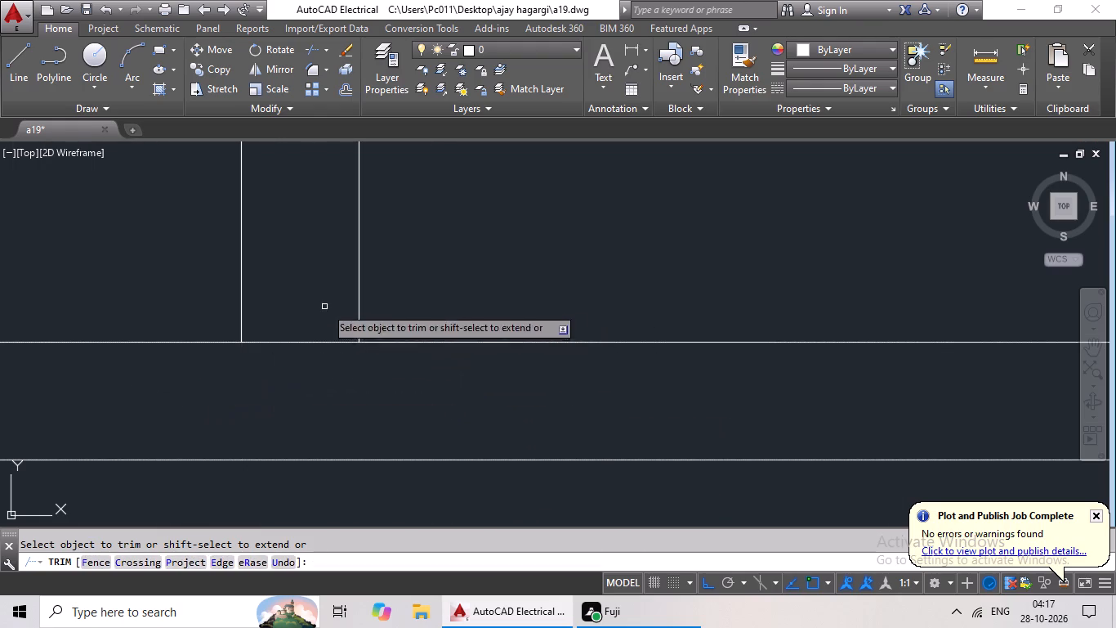
pyautogui.moveTo(325, 306); pyautogui.dragTo(296, 373)
pyautogui.moveTo(296, 373); pyautogui.dragTo(306, 372)
# Trim the junction of the full-width partition with the stair's left wall, leaving it open between the wall lines.
pyautogui.scroll(-1, 376, 386)
pyautogui.moveTo(395, 392); pyautogui.dragTo(802, 423, button='middle')
pyautogui.moveTo(462, 395); pyautogui.dragTo(449, 404)
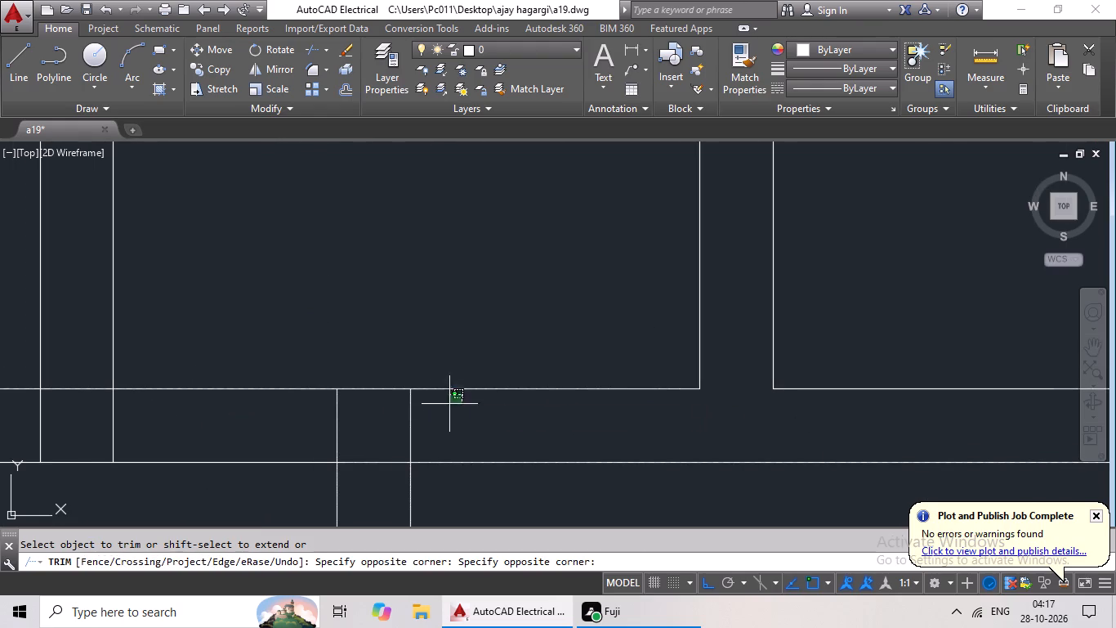
pyautogui.moveTo(449, 404); pyautogui.dragTo(266, 421)
pyautogui.moveTo(371, 424); pyautogui.dragTo(376, 502)
pyautogui.click(376, 502)
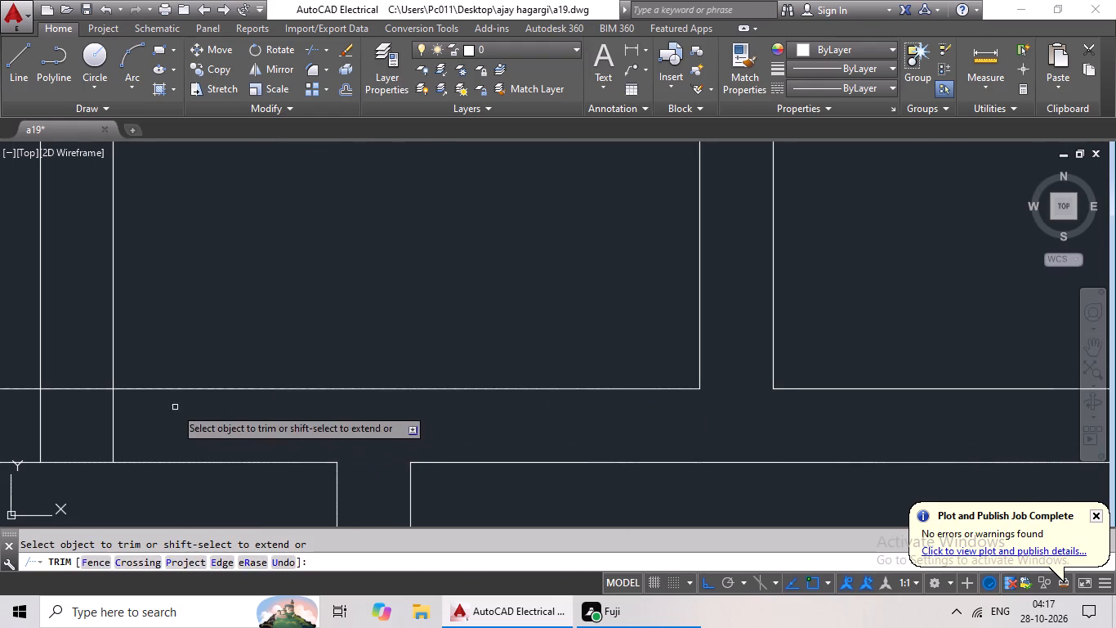
# Trim the junction of the full-width partition with the left wall of the small room above the stair.
pyautogui.moveTo(175, 406); pyautogui.dragTo(462, 420)
pyautogui.moveTo(414, 437); pyautogui.dragTo(433, 430, button='middle')
pyautogui.scroll(-2, 440, 427)
pyautogui.click(376, 426)
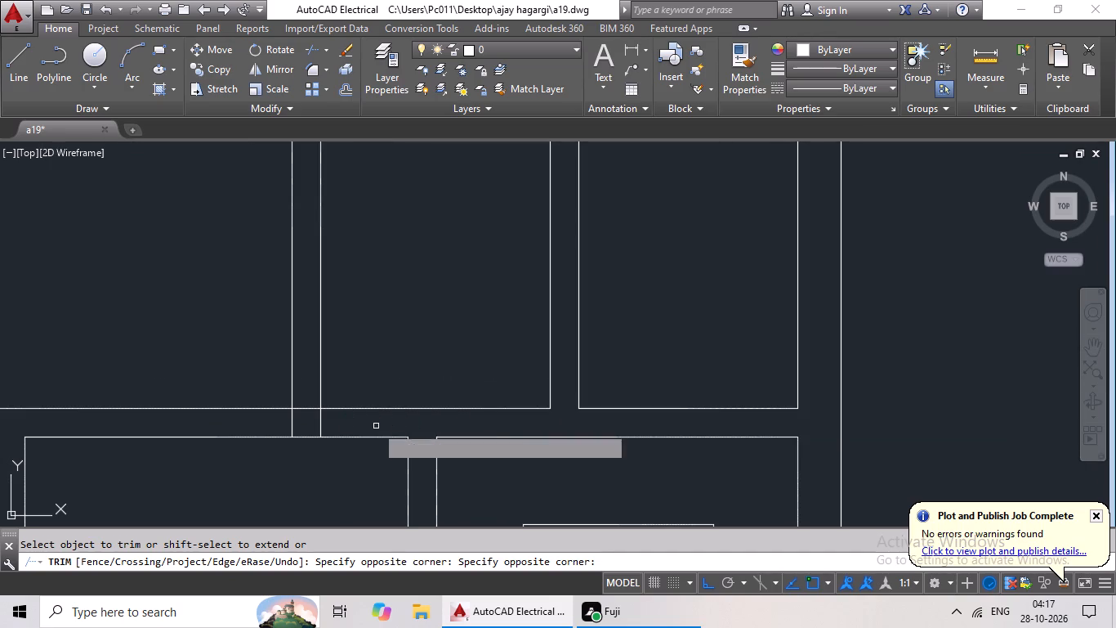
pyautogui.moveTo(371, 428); pyautogui.dragTo(283, 425)
pyautogui.click(283, 425)
pyautogui.moveTo(311, 394); pyautogui.dragTo(305, 412)
pyautogui.click(305, 412)
# Trim the junction of the small room's top partition with the long vertical partition beside the right passage.
pyautogui.scroll(-4, 400, 411)
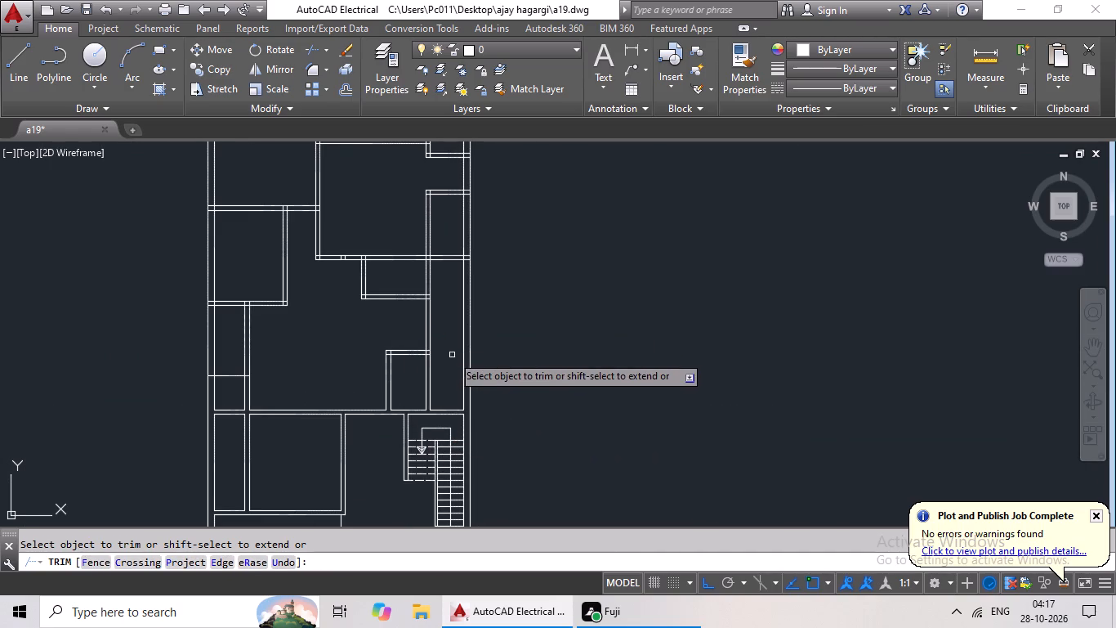
pyautogui.scroll(4, 415, 353)
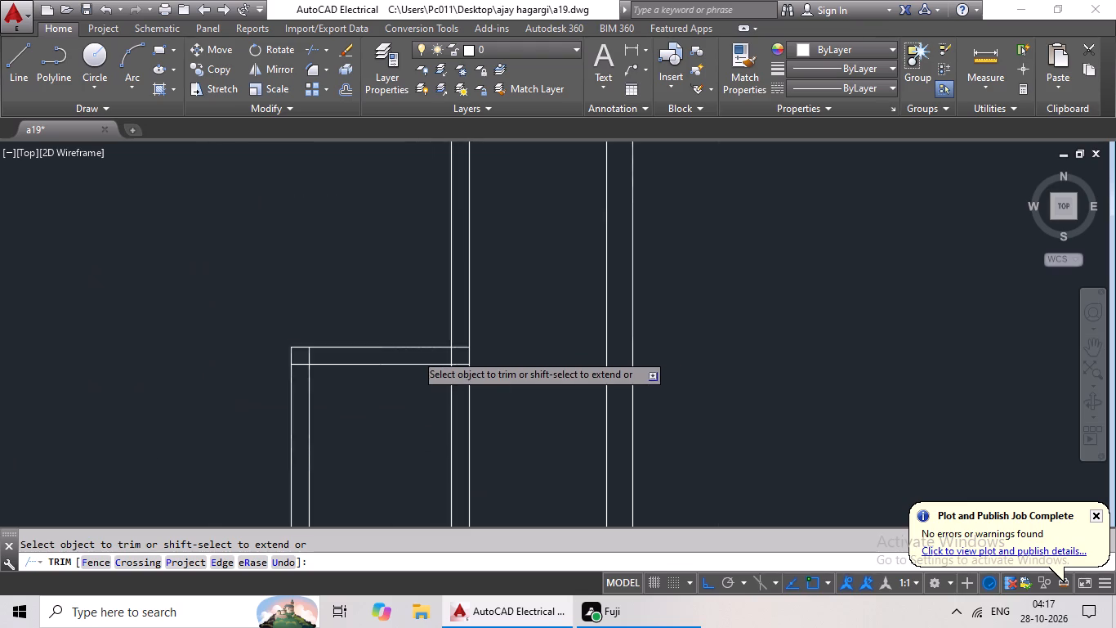
pyautogui.scroll(2, 476, 362)
pyautogui.moveTo(497, 302); pyautogui.dragTo(494, 397)
pyautogui.click(494, 397)
pyautogui.moveTo(498, 361); pyautogui.dragTo(439, 361)
pyautogui.click(439, 361)
pyautogui.moveTo(493, 340); pyautogui.dragTo(437, 360)
pyautogui.click(437, 360)
# Trim the overlapping lines at the top-left corner of the small room above the stair.
pyautogui.scroll(-2, 458, 358)
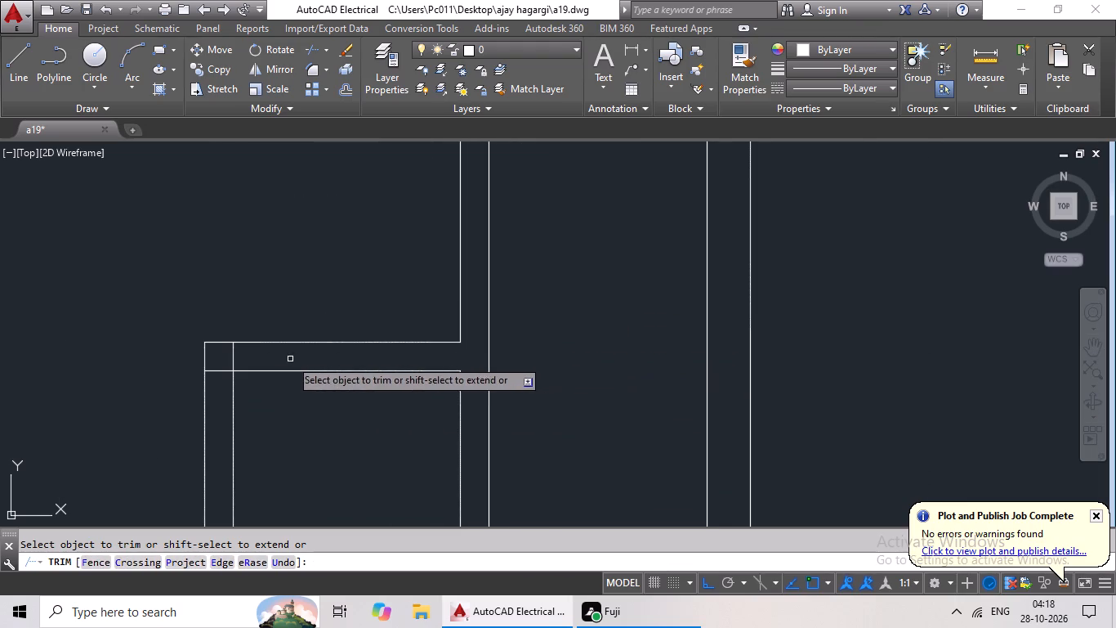
pyautogui.scroll(4, 237, 359)
pyautogui.moveTo(282, 331); pyautogui.dragTo(152, 372)
pyautogui.click(152, 372)
pyautogui.moveTo(160, 353); pyautogui.dragTo(86, 455)
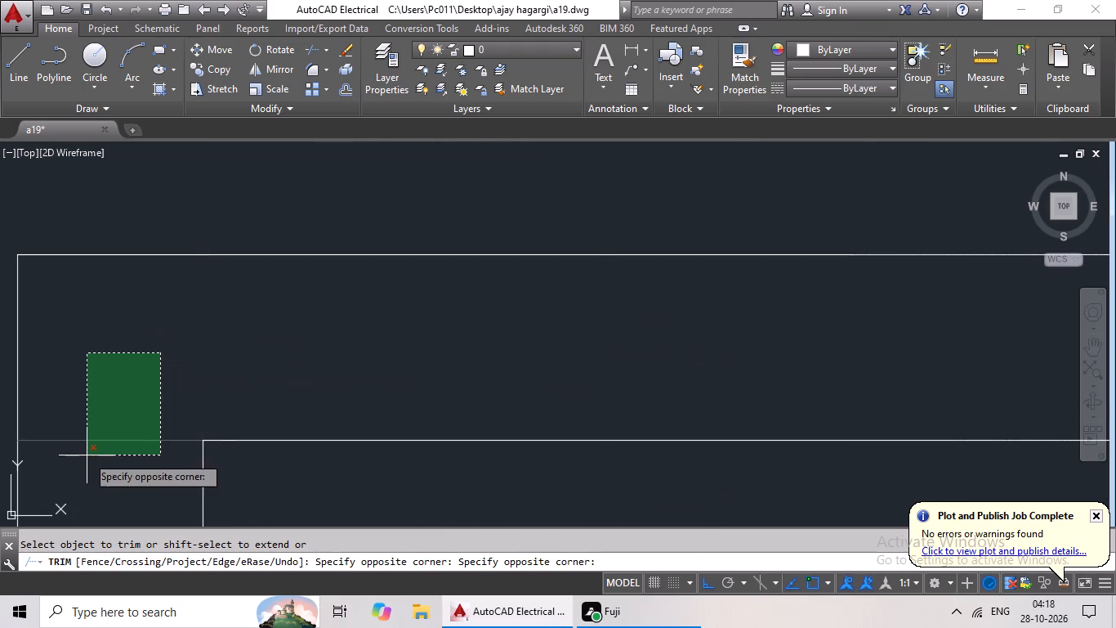
pyautogui.click(102, 444)
# Trim the overlapping lines at the bottom-right corner of the mid-plan room along the left outer wall.
pyautogui.scroll(-4, 202, 428)
pyautogui.scroll(-2, 379, 437)
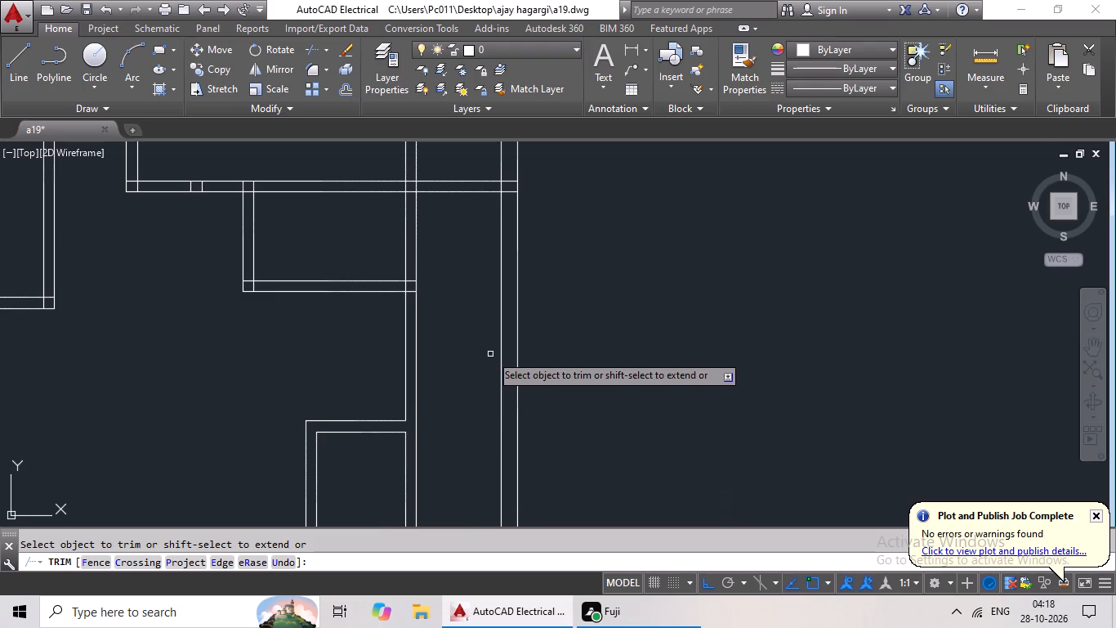
pyautogui.scroll(-2, 490, 354)
pyautogui.scroll(4, 316, 332)
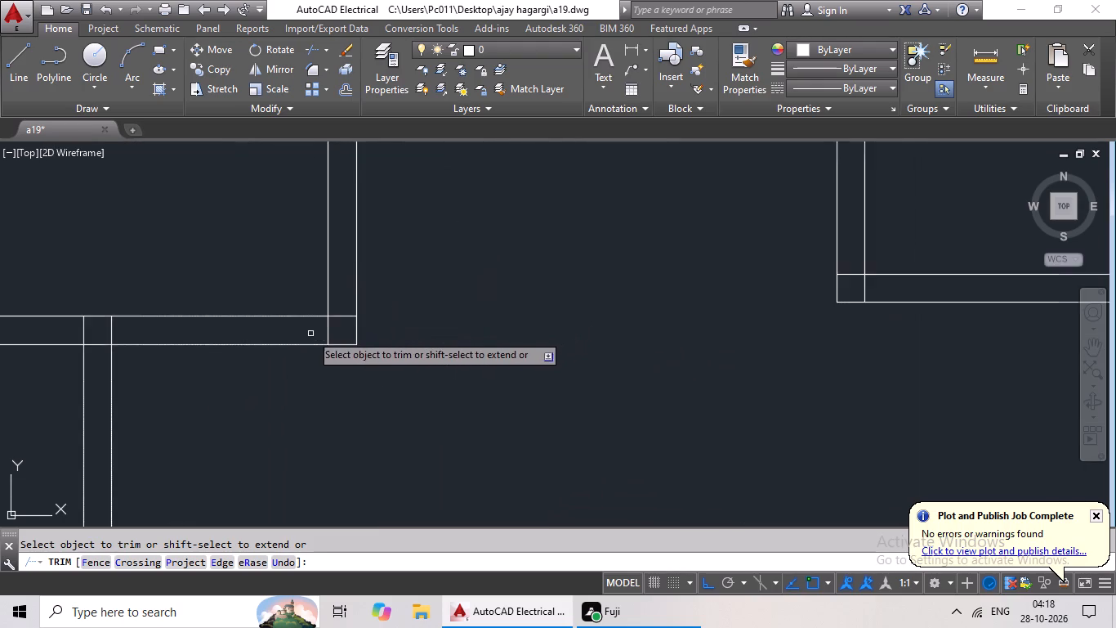
pyautogui.scroll(3, 329, 330)
pyautogui.moveTo(380, 245); pyautogui.dragTo(343, 318)
pyautogui.click(344, 312)
pyautogui.moveTo(376, 296); pyautogui.dragTo(276, 353)
pyautogui.moveTo(276, 353); pyautogui.dragTo(306, 348)
# Trim the junction of the mid-plan left room's bottom partition with the vertical partition below it.
pyautogui.scroll(-3, 363, 342)
pyautogui.moveTo(354, 336); pyautogui.dragTo(660, 325, button='middle')
pyautogui.scroll(4, 361, 329)
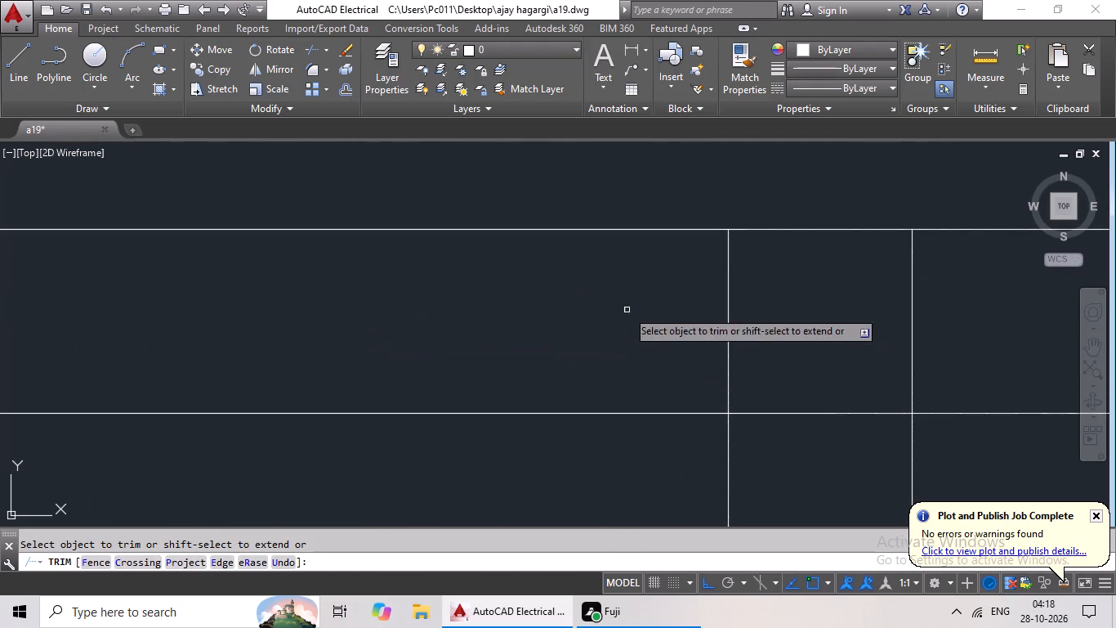
pyautogui.moveTo(944, 299); pyautogui.dragTo(782, 330)
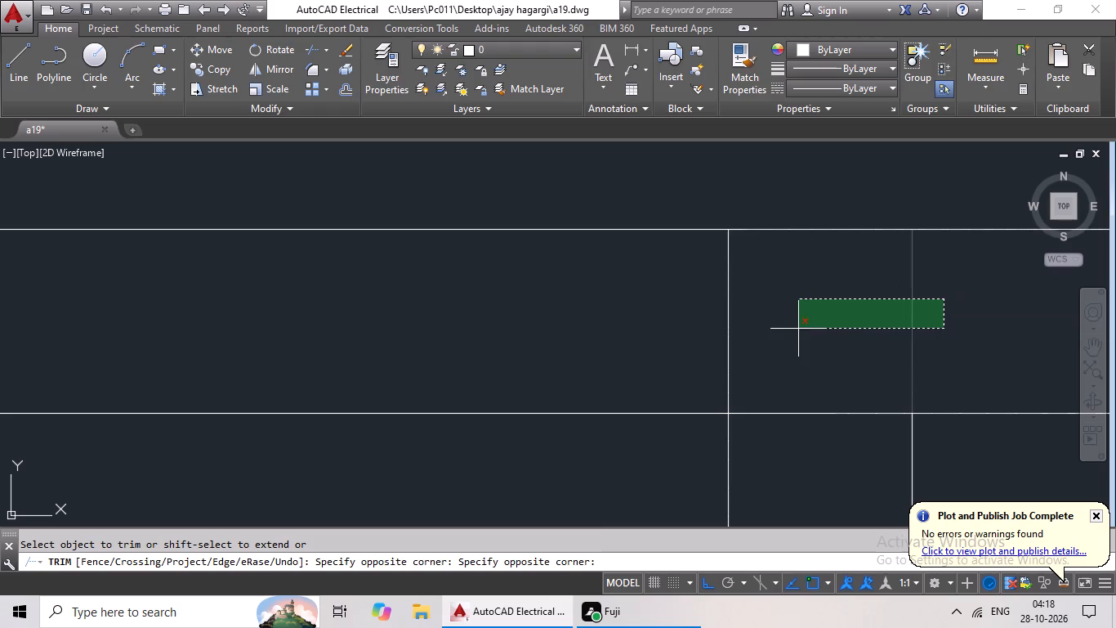
pyautogui.moveTo(782, 330); pyautogui.dragTo(614, 332)
pyautogui.click(614, 332)
pyautogui.moveTo(775, 331); pyautogui.dragTo(793, 444)
pyautogui.click(793, 442)
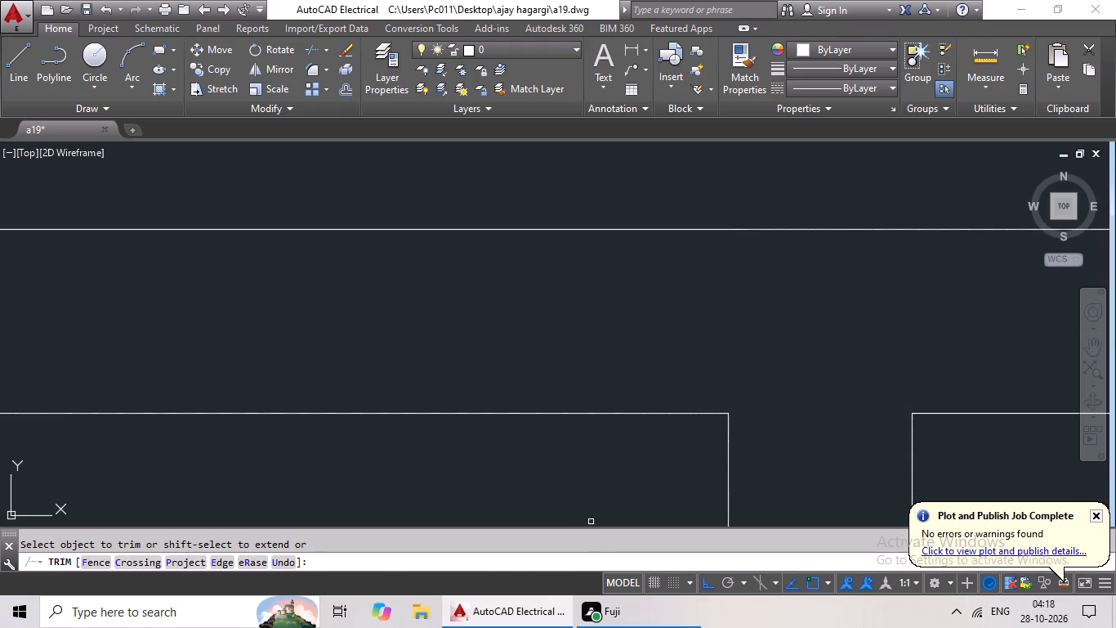
# Trim the junction of the mid-plan left room's bottom partition with the left outer wall.
pyautogui.scroll(-1, 583, 511)
pyautogui.scroll(-1, 517, 627)
pyautogui.scroll(-3, 375, 627)
pyautogui.scroll(-3, 474, 471)
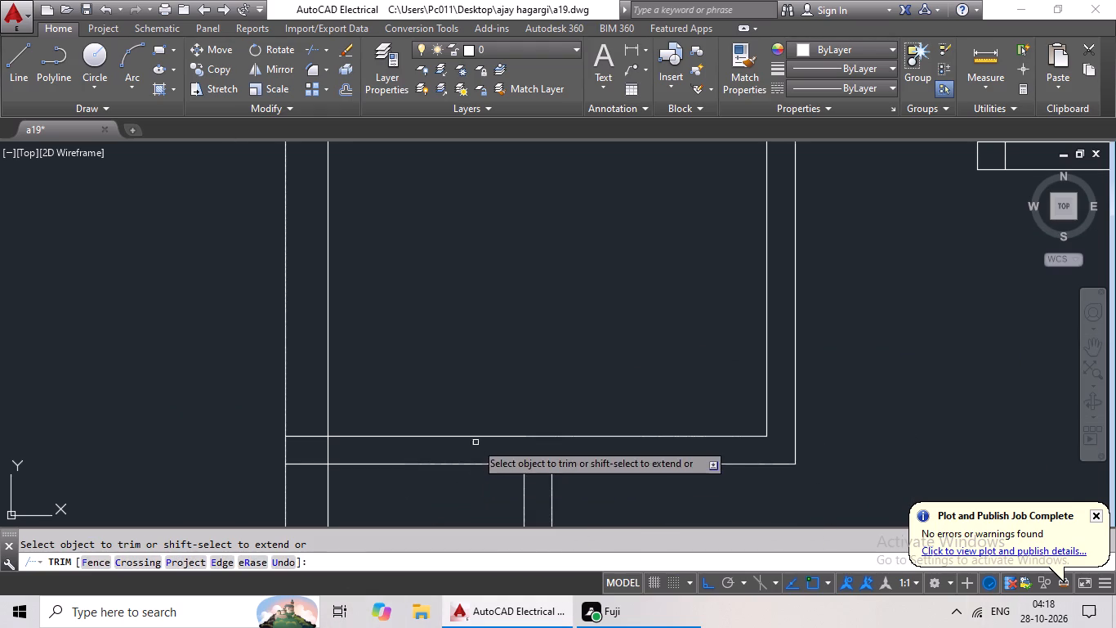
pyautogui.scroll(3, 328, 451)
pyautogui.moveTo(289, 377); pyautogui.dragTo(219, 505)
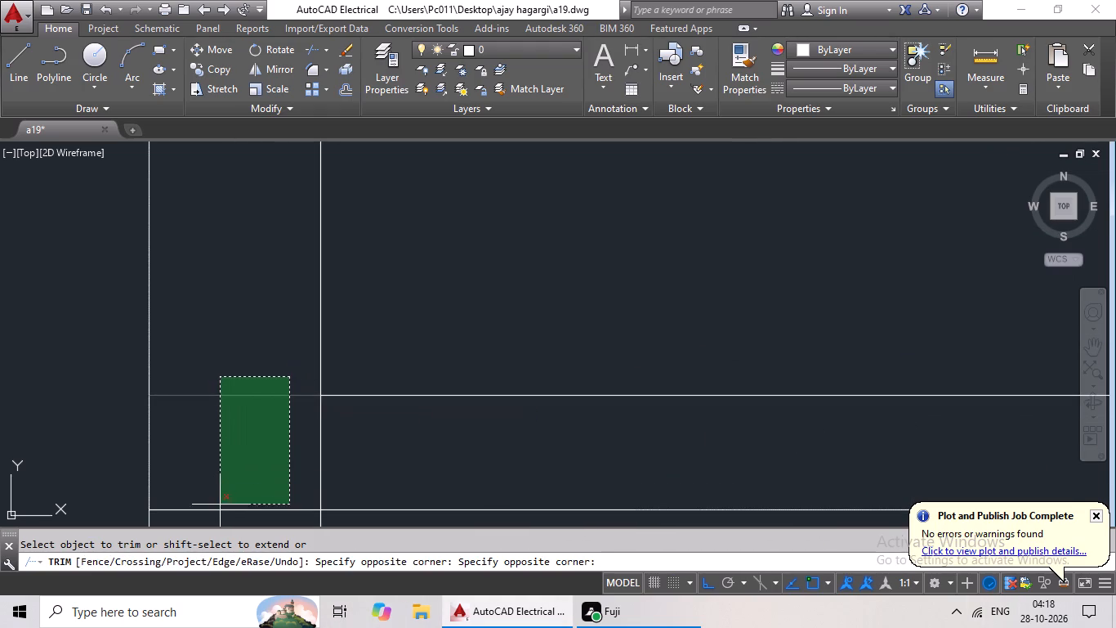
pyautogui.moveTo(219, 505); pyautogui.dragTo(212, 518)
pyautogui.moveTo(384, 465); pyautogui.dragTo(287, 462)
pyautogui.moveTo(287, 462); pyautogui.dragTo(300, 463)
# Trim the junction of the upper small room's bottom partition with the long vertical partition beside the right passage.
pyautogui.scroll(-3, 517, 452)
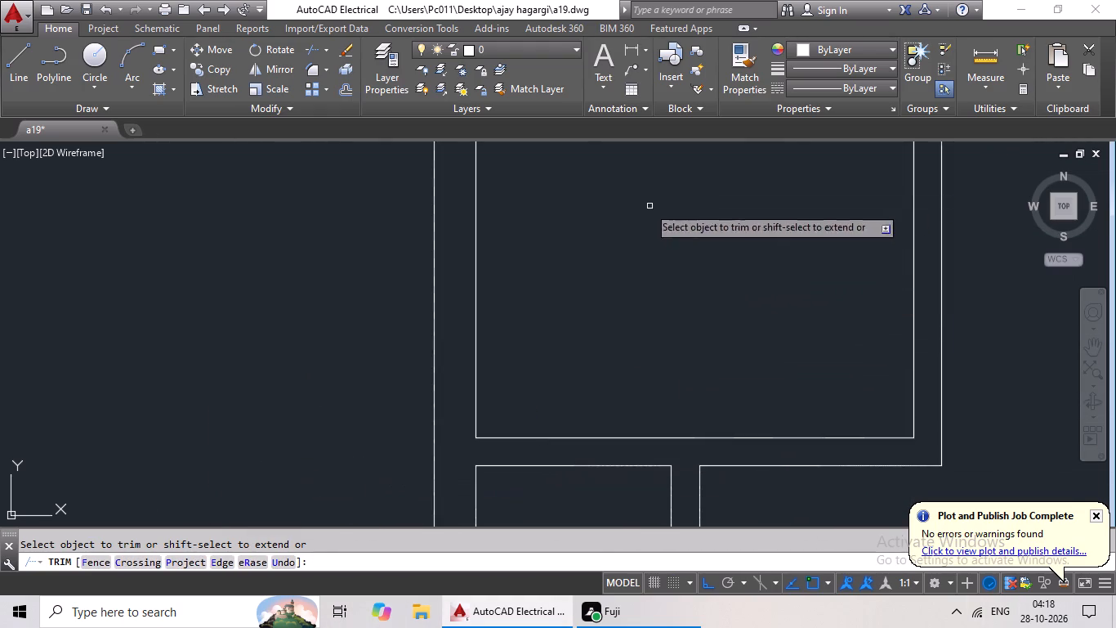
pyautogui.scroll(-4, 474, 532)
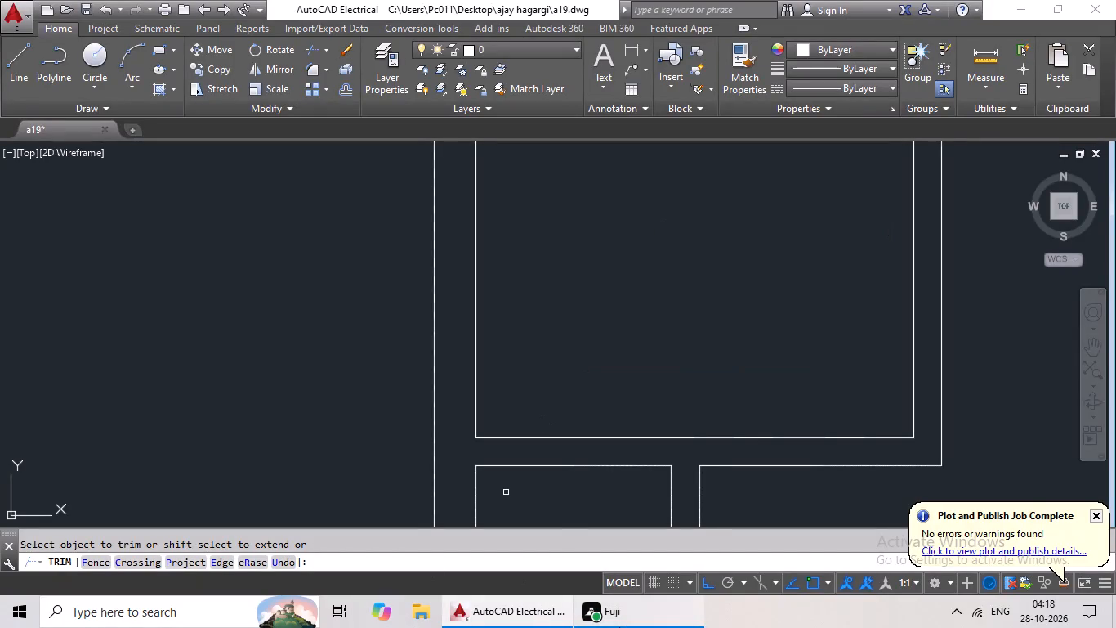
pyautogui.scroll(-2, 757, 377)
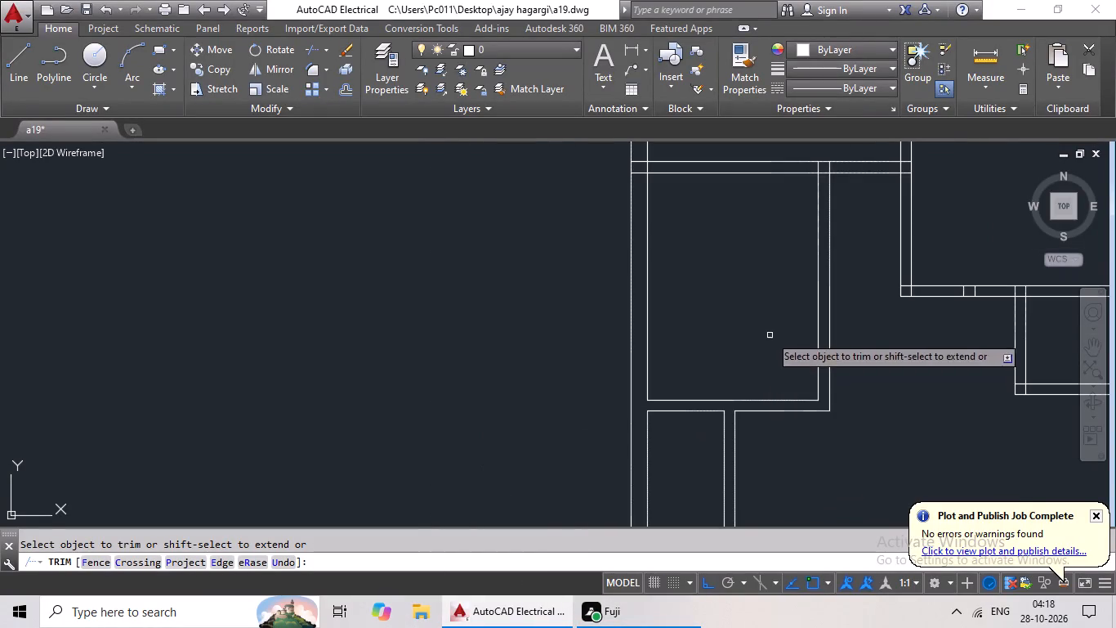
pyautogui.moveTo(771, 333); pyautogui.dragTo(604, 389, button='middle')
pyautogui.scroll(-1, 836, 380)
pyautogui.moveTo(910, 379); pyautogui.dragTo(694, 415, button='middle')
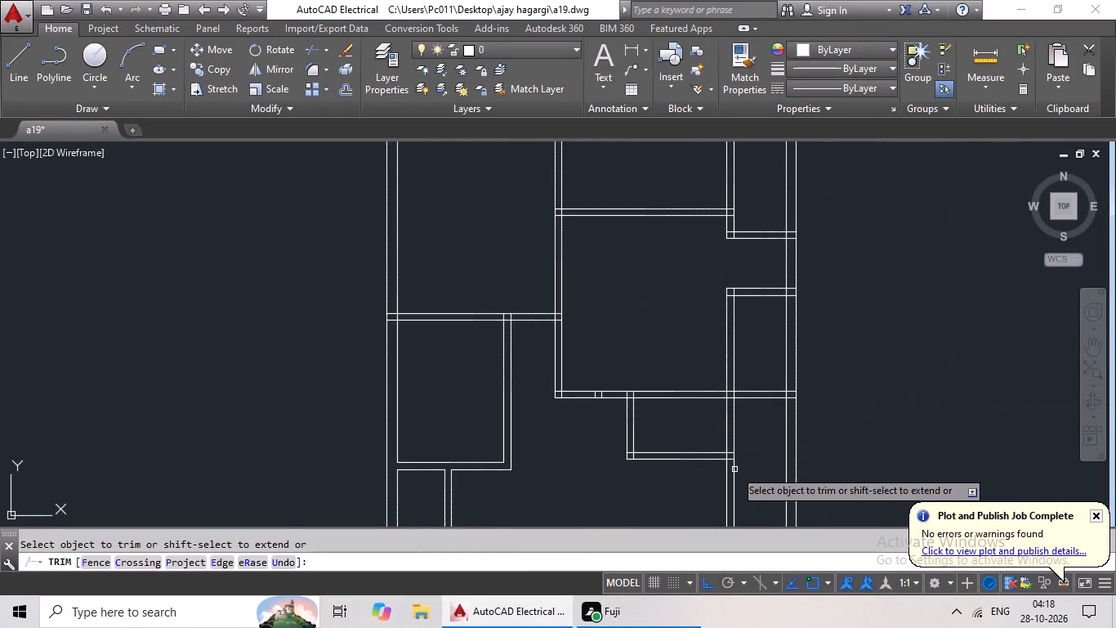
pyautogui.scroll(4, 728, 469)
pyautogui.moveTo(748, 343); pyautogui.dragTo(734, 435)
pyautogui.click(734, 435)
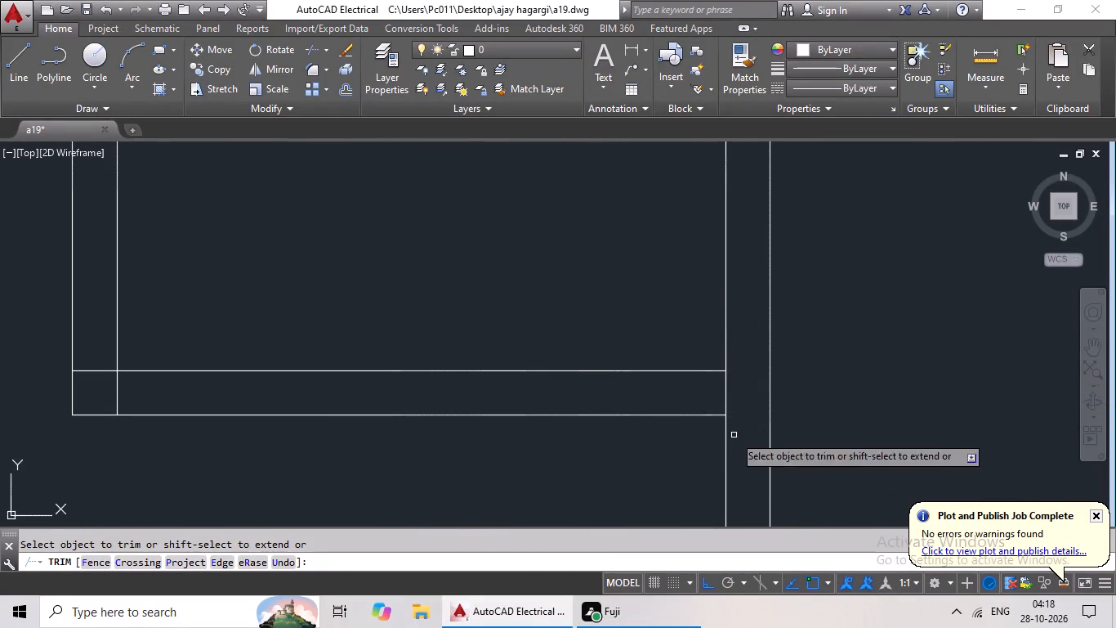
pyautogui.moveTo(735, 394); pyautogui.dragTo(694, 404)
pyautogui.click(694, 404)
# Trim the overlapping lines at the bottom-left corner of the upper small room.
pyautogui.scroll(3, 105, 391)
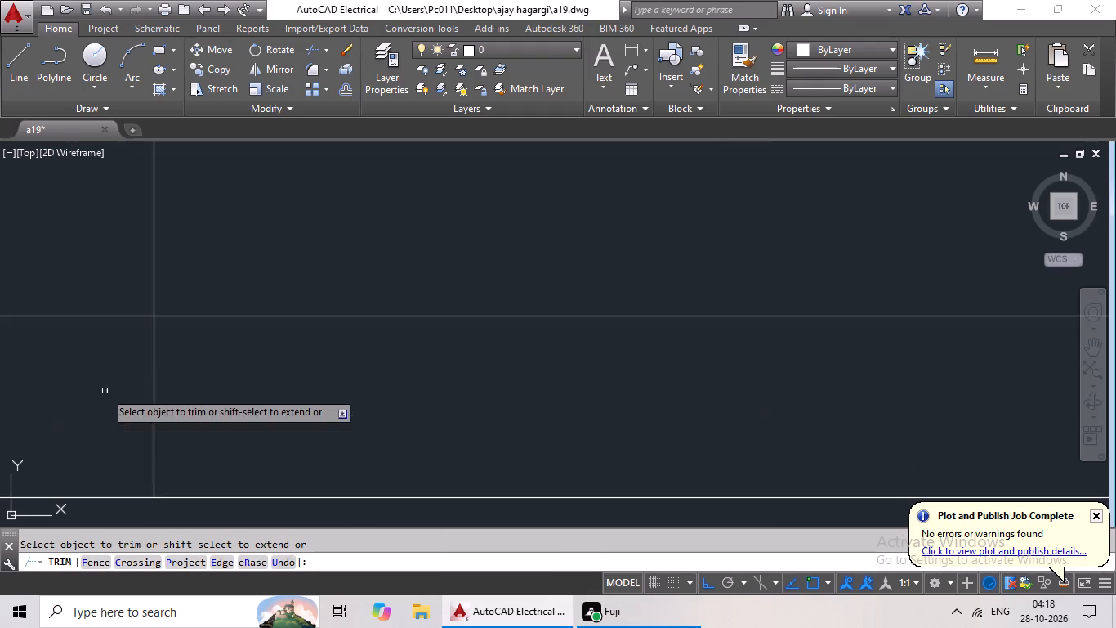
pyautogui.moveTo(300, 374); pyautogui.dragTo(141, 410)
pyautogui.click(125, 413)
pyautogui.moveTo(141, 275); pyautogui.dragTo(101, 370)
pyautogui.moveTo(101, 370); pyautogui.dragTo(132, 378)
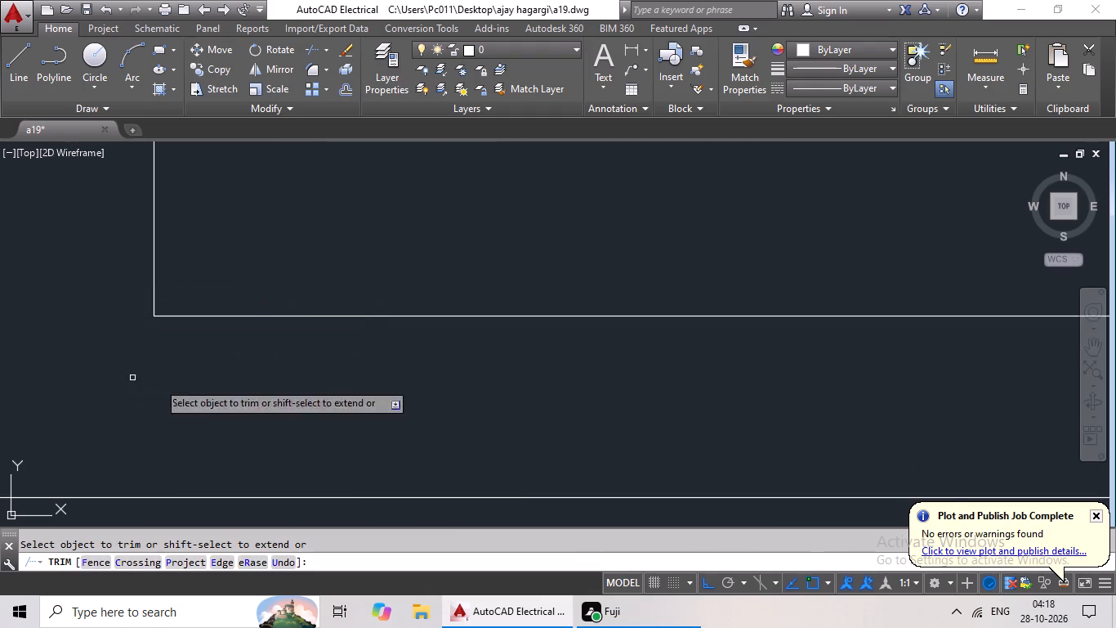
# Trim the horizontal partition above the upper small room at the right outer wall and where it crosses the long vertical partition.
pyautogui.scroll(-5, 346, 376)
pyautogui.scroll(-2, 753, 395)
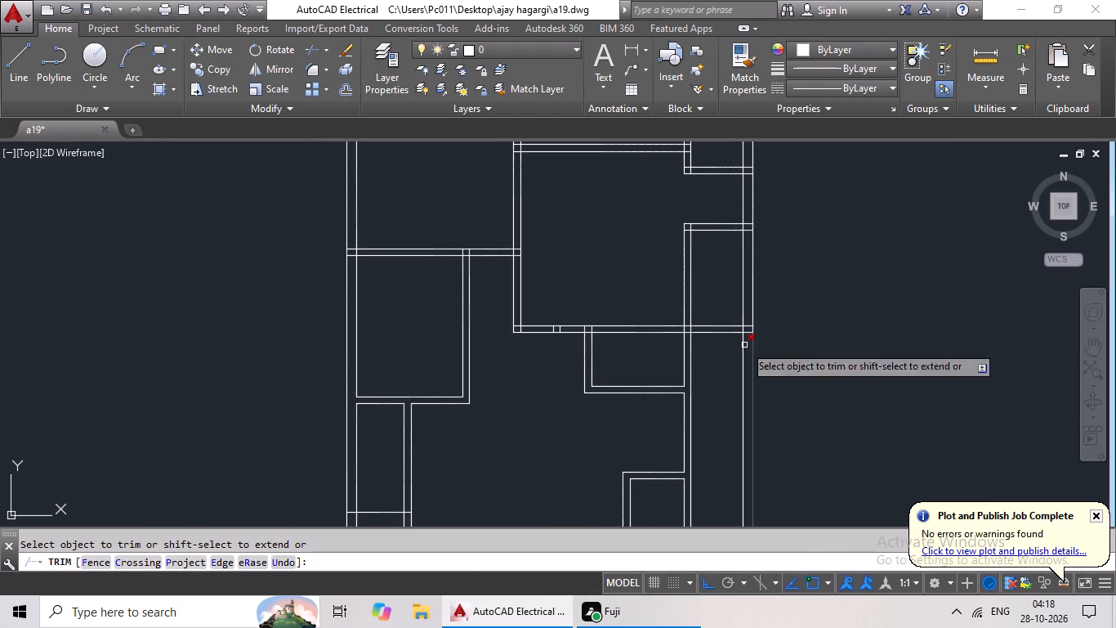
pyautogui.scroll(-1, 731, 312)
pyautogui.moveTo(721, 356); pyautogui.dragTo(585, 332, button='middle')
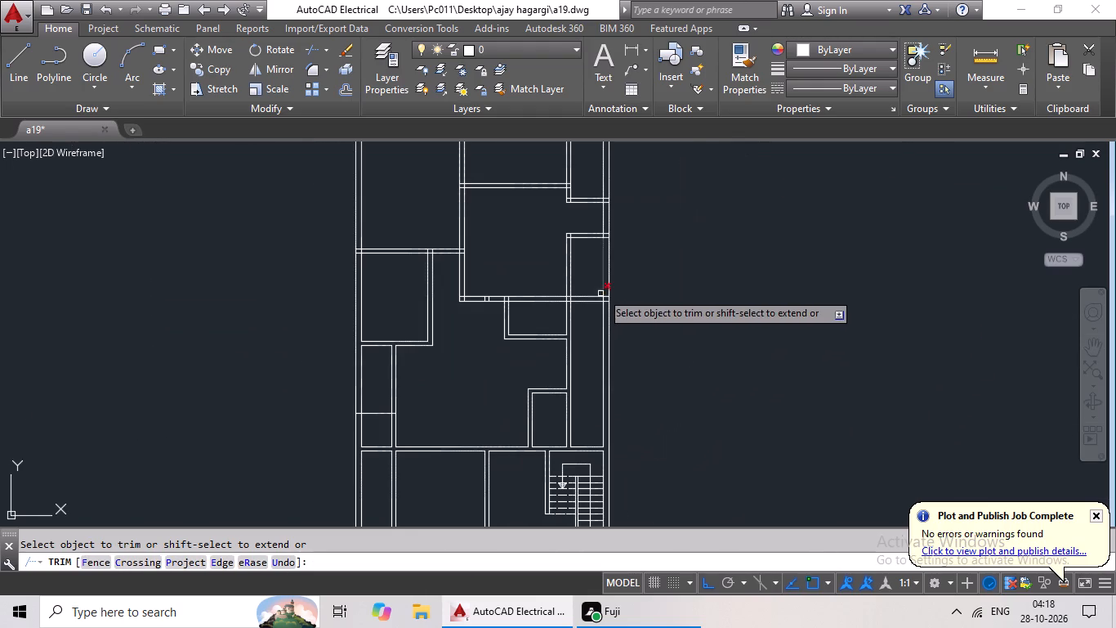
pyautogui.scroll(5, 603, 292)
pyautogui.moveTo(627, 297); pyautogui.dragTo(628, 392)
pyautogui.click(628, 392)
pyautogui.moveTo(641, 372); pyautogui.dragTo(510, 362)
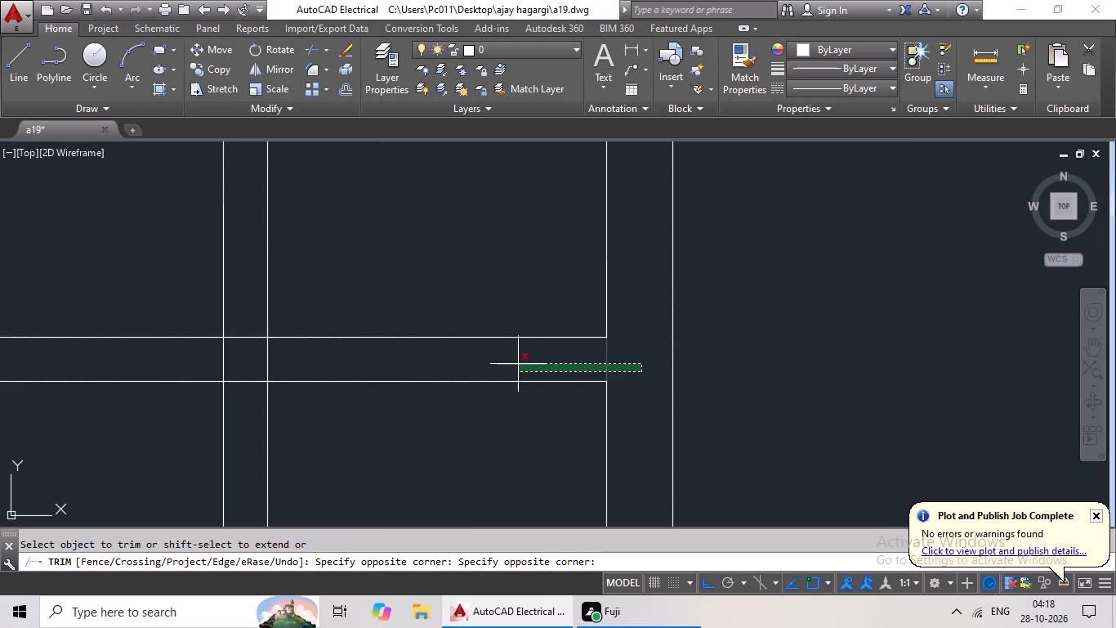
pyautogui.moveTo(510, 362); pyautogui.dragTo(172, 347)
pyautogui.moveTo(258, 290); pyautogui.dragTo(252, 306)
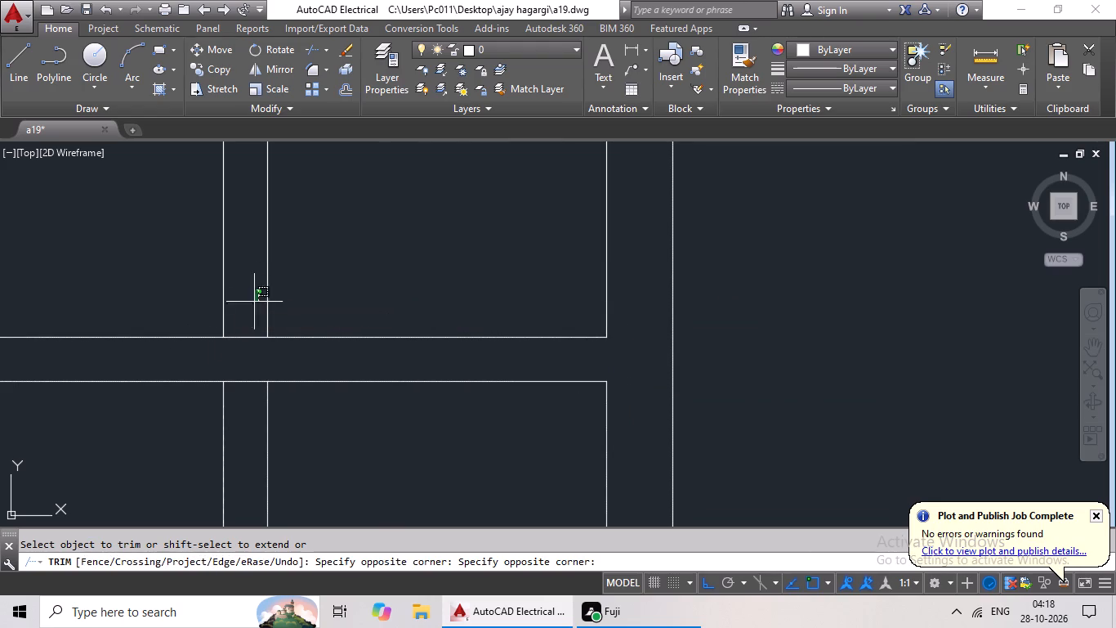
pyautogui.moveTo(252, 306); pyautogui.dragTo(237, 422)
pyautogui.scroll(-3, 312, 379)
pyautogui.moveTo(185, 375); pyautogui.dragTo(467, 370, button='middle')
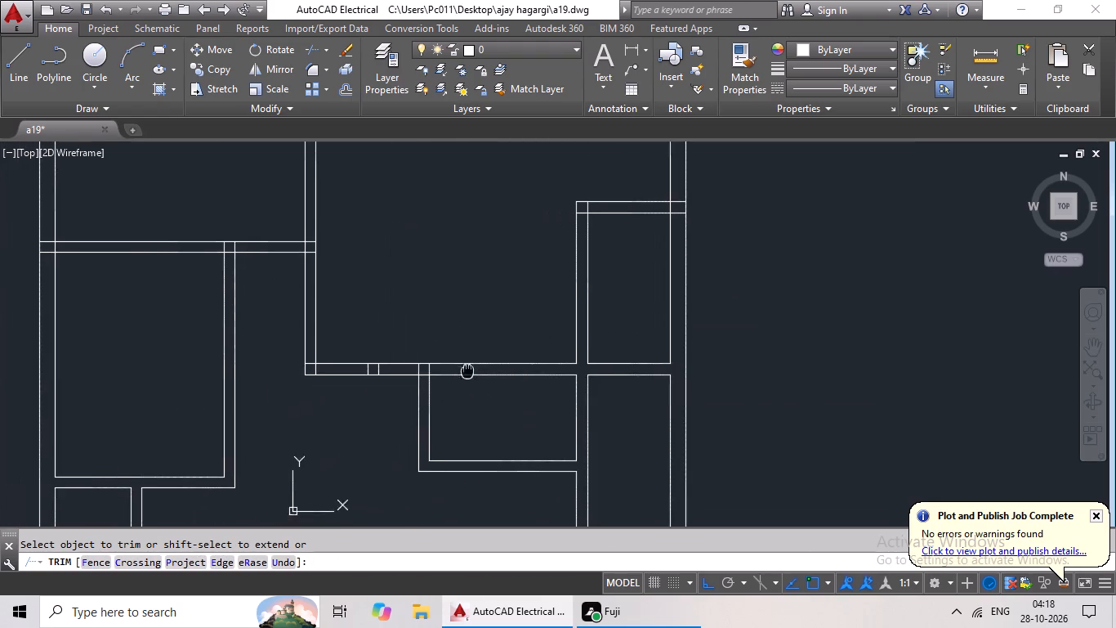
# Trim the junction where the small middle room's left partition meets the horizontal partition above it.
pyautogui.scroll(4, 432, 381)
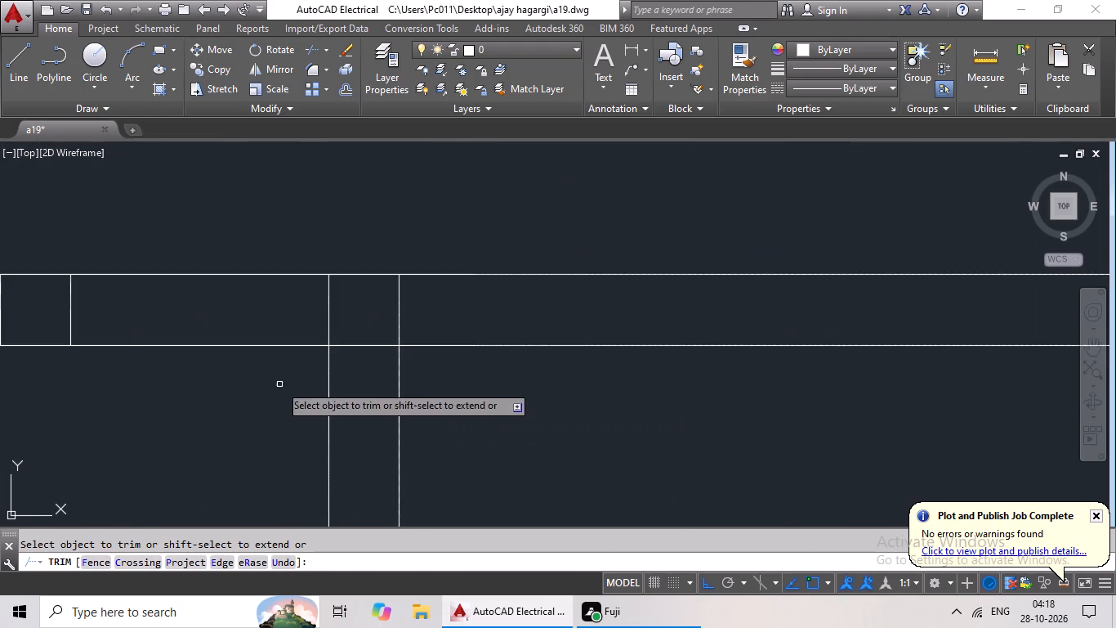
pyautogui.scroll(2, 465, 257)
pyautogui.scroll(-2, 402, 335)
pyautogui.moveTo(438, 332); pyautogui.dragTo(230, 379)
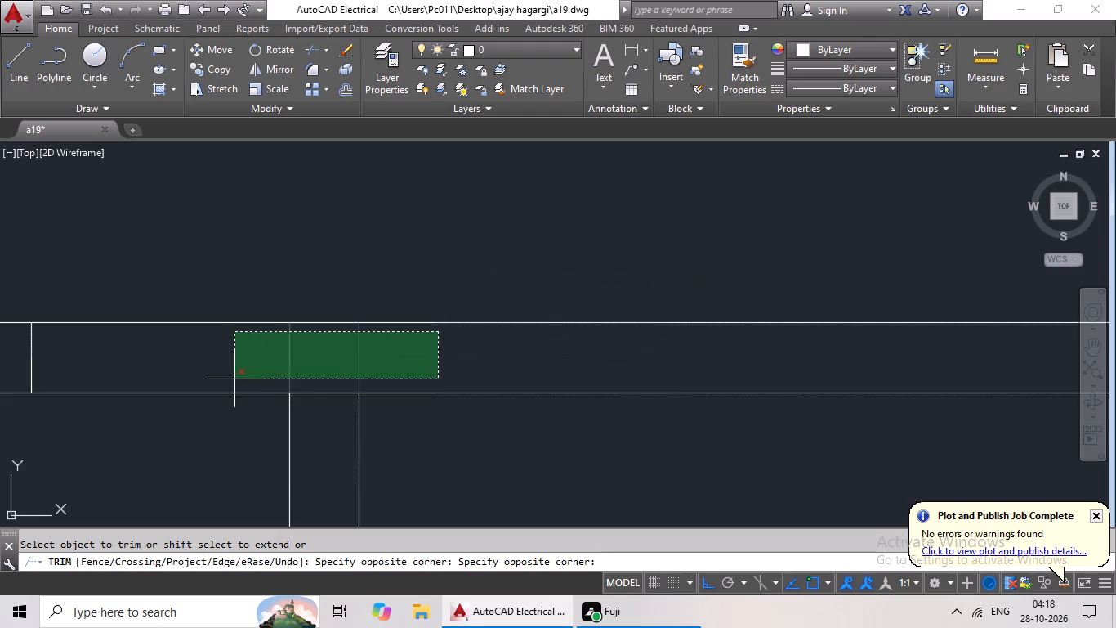
pyautogui.moveTo(230, 379); pyautogui.dragTo(223, 380)
pyautogui.moveTo(341, 321); pyautogui.dragTo(321, 431)
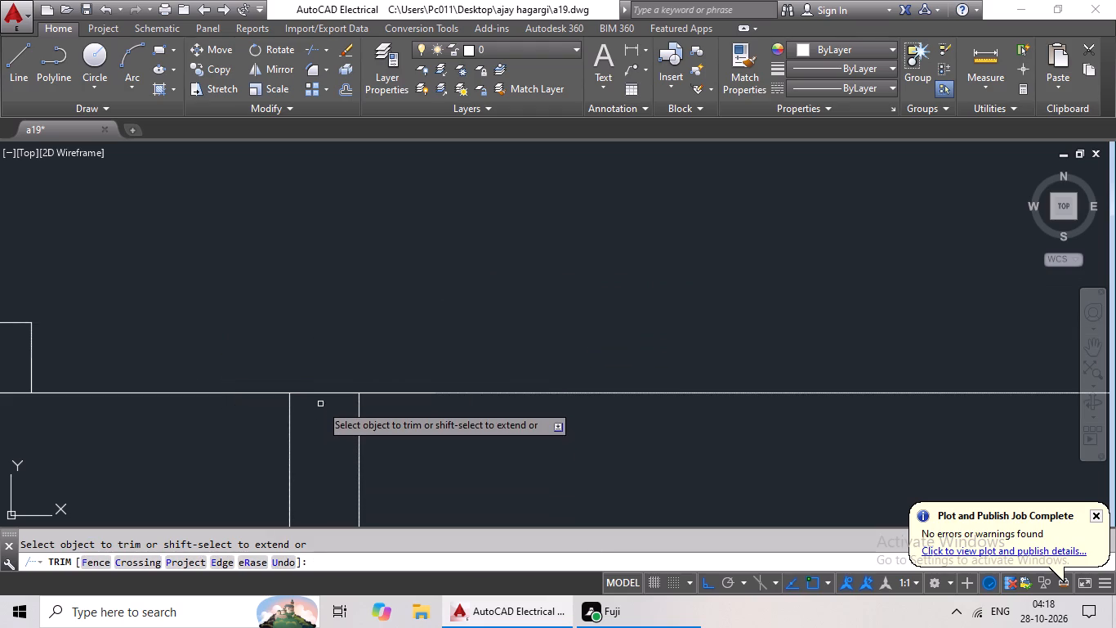
pyautogui.hotkey('ctrl', 'z')
pyautogui.moveTo(336, 362); pyautogui.dragTo(323, 415)
pyautogui.moveTo(321, 413); pyautogui.dragTo(338, 408)
# Trim the overlapping lines at the bottom-left corner of the large upper middle room.
pyautogui.scroll(-4, 458, 359)
pyautogui.scroll(5, 350, 348)
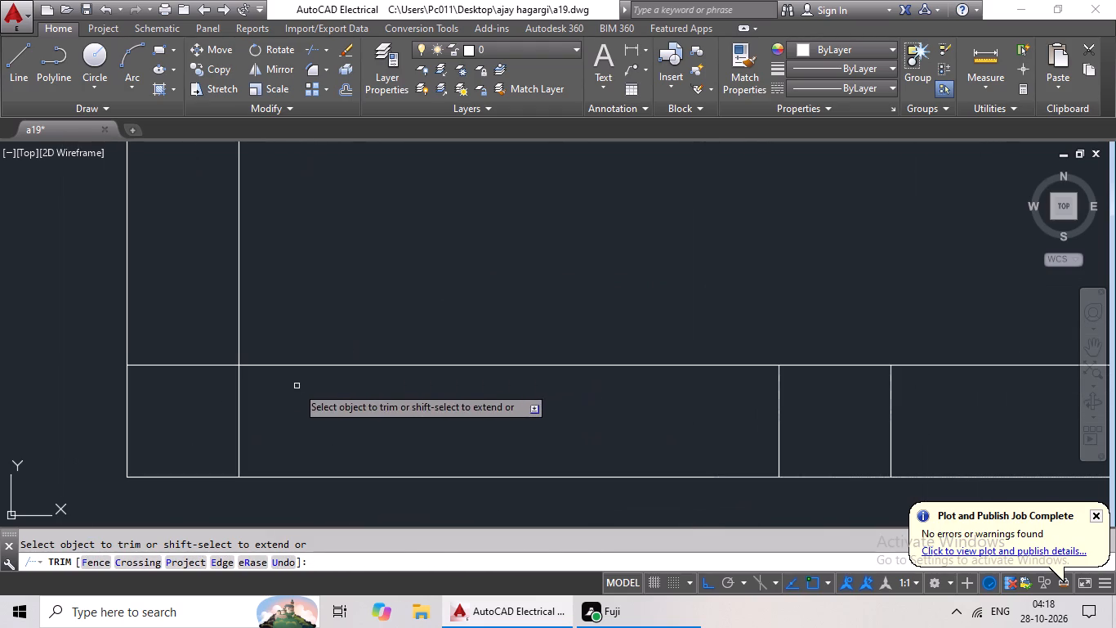
pyautogui.moveTo(296, 386); pyautogui.dragTo(208, 415)
pyautogui.click(205, 413)
pyautogui.moveTo(211, 329); pyautogui.dragTo(191, 380)
pyautogui.moveTo(191, 380); pyautogui.dragTo(202, 382)
# Trim the top-left room's bottom partition where it meets the vertical partition on that room's right side.
pyautogui.scroll(-3, 382, 362)
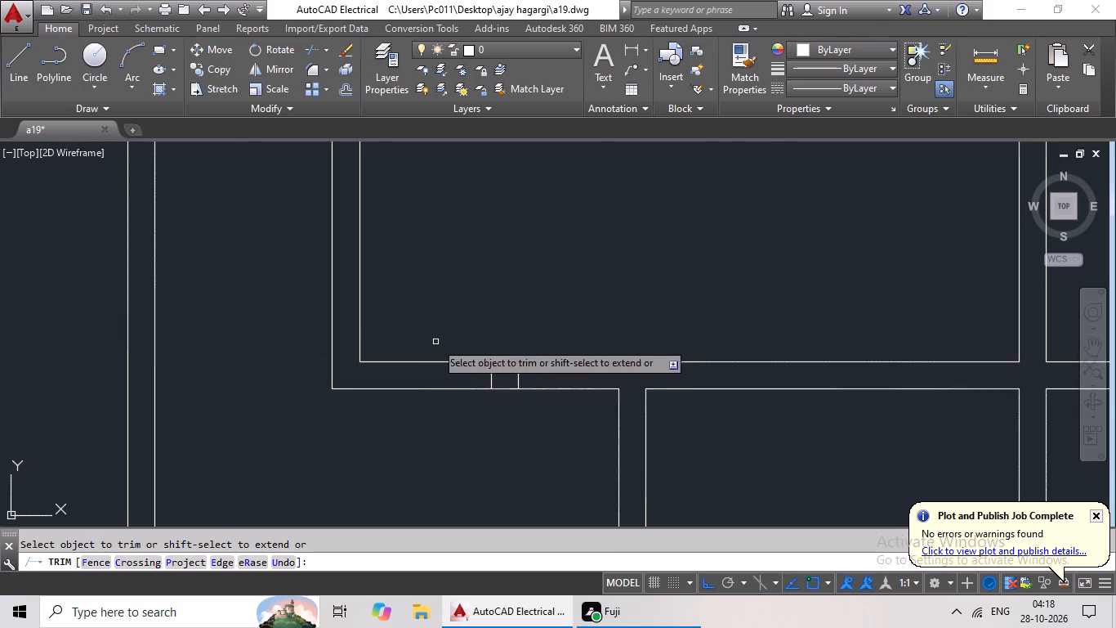
pyautogui.scroll(-3, 466, 330)
pyautogui.scroll(4, 429, 275)
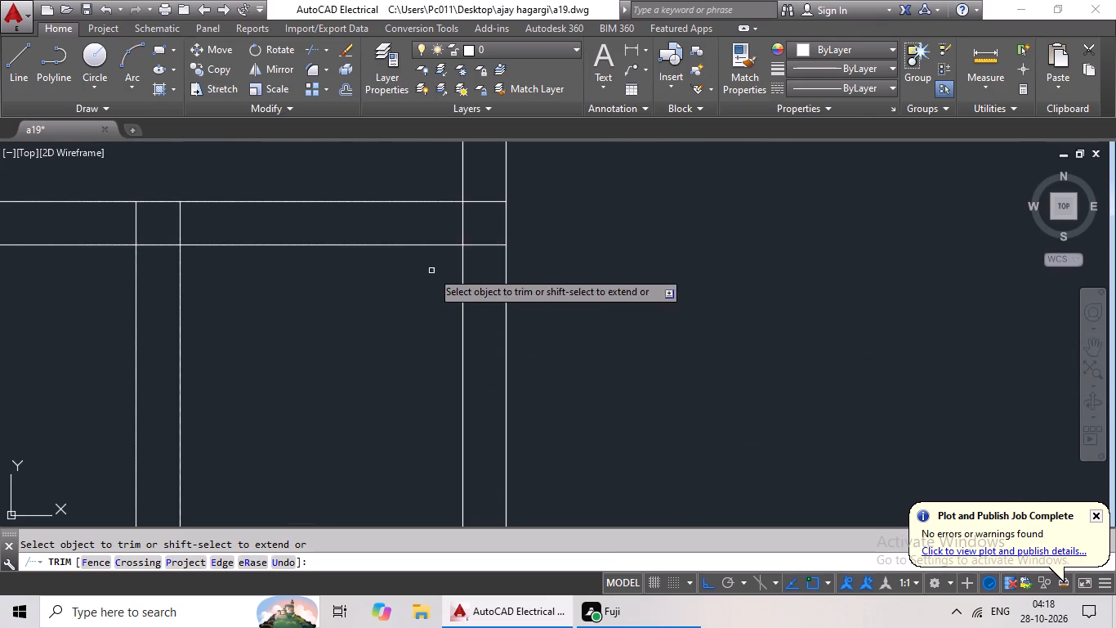
pyautogui.scroll(2, 485, 181)
pyautogui.moveTo(485, 190); pyautogui.dragTo(479, 373)
pyautogui.click(477, 371)
pyautogui.moveTo(498, 289); pyautogui.dragTo(413, 308)
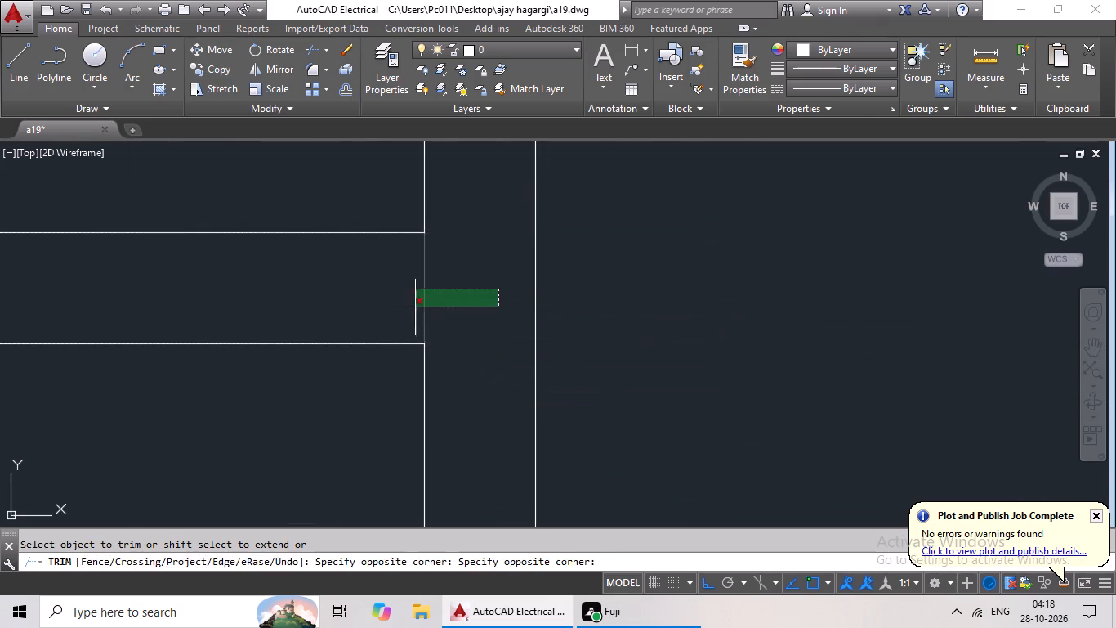
pyautogui.moveTo(413, 308); pyautogui.dragTo(411, 309)
pyautogui.moveTo(411, 309); pyautogui.dragTo(434, 305)
# Trim the top-left room's bottom partition where the mid-plan left room's right partition joins it from below.
pyautogui.scroll(-5, 484, 292)
pyautogui.scroll(6, 405, 297)
pyautogui.moveTo(563, 204); pyautogui.dragTo(301, 253)
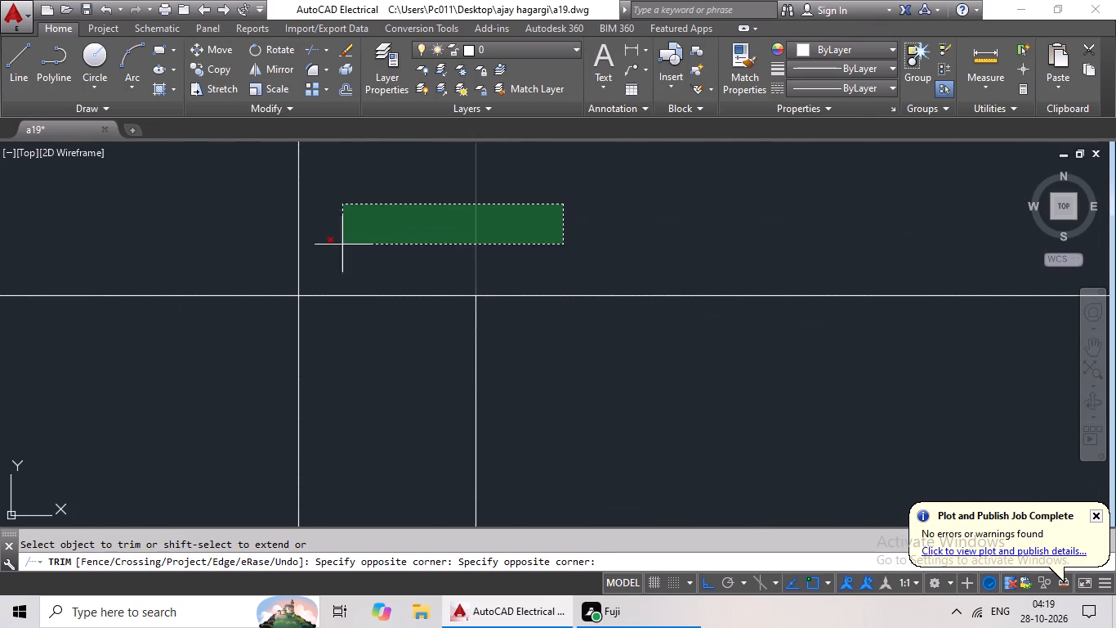
pyautogui.moveTo(301, 253); pyautogui.dragTo(213, 268)
pyautogui.moveTo(213, 268); pyautogui.dragTo(268, 269)
pyautogui.moveTo(360, 245); pyautogui.dragTo(348, 370)
pyautogui.click(396, 368)
# Trim the junction of the top-left room's bottom partition with the left outer wall.
pyautogui.scroll(-5, 434, 348)
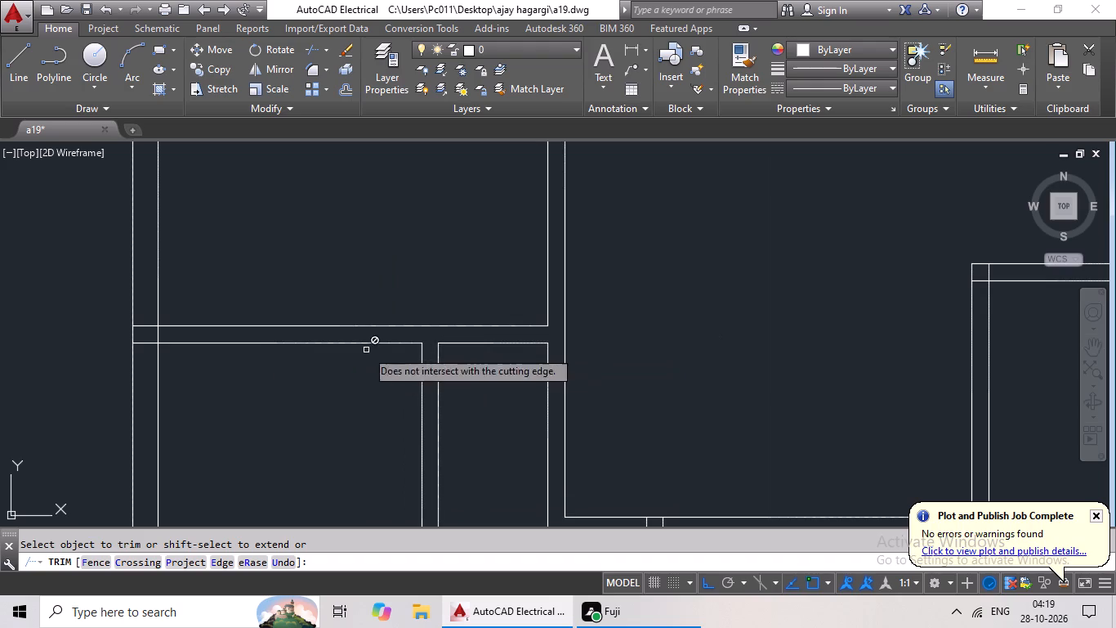
pyautogui.scroll(4, 163, 344)
pyautogui.moveTo(175, 316); pyautogui.dragTo(577, 304, button='middle')
pyautogui.moveTo(472, 184); pyautogui.dragTo(460, 244)
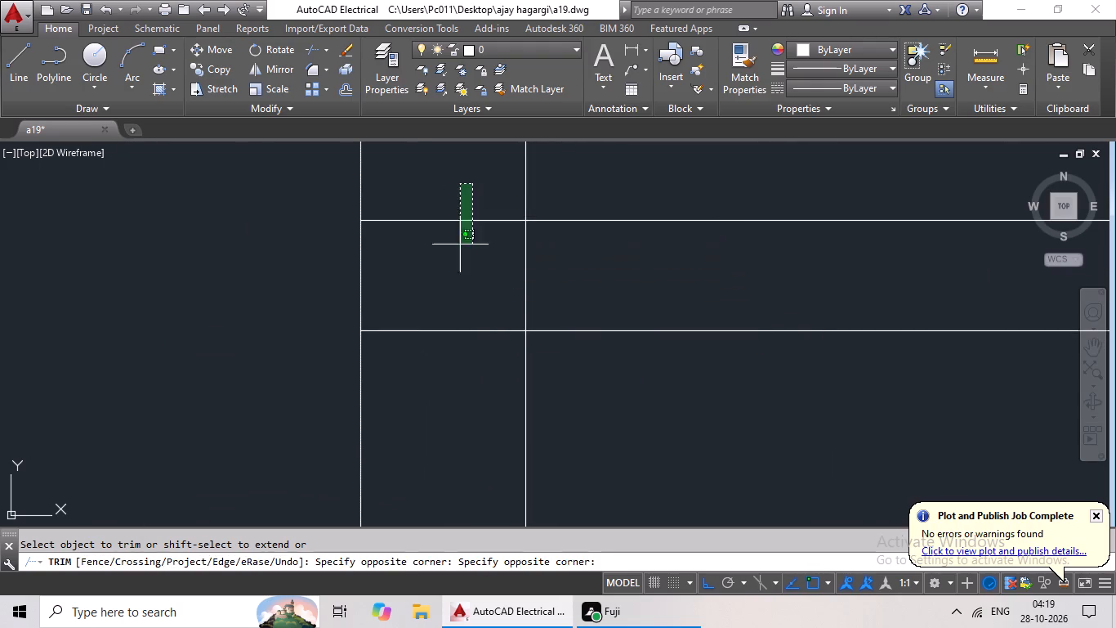
pyautogui.moveTo(460, 244); pyautogui.dragTo(435, 377)
pyautogui.moveTo(435, 377); pyautogui.dragTo(444, 373)
pyautogui.moveTo(627, 276); pyautogui.dragTo(466, 315)
pyautogui.click(466, 315)
# Trim the right outer wall's junction with the top partition of the small room below the upper right recess.
pyautogui.scroll(-3, 618, 310)
pyautogui.scroll(-2, 734, 332)
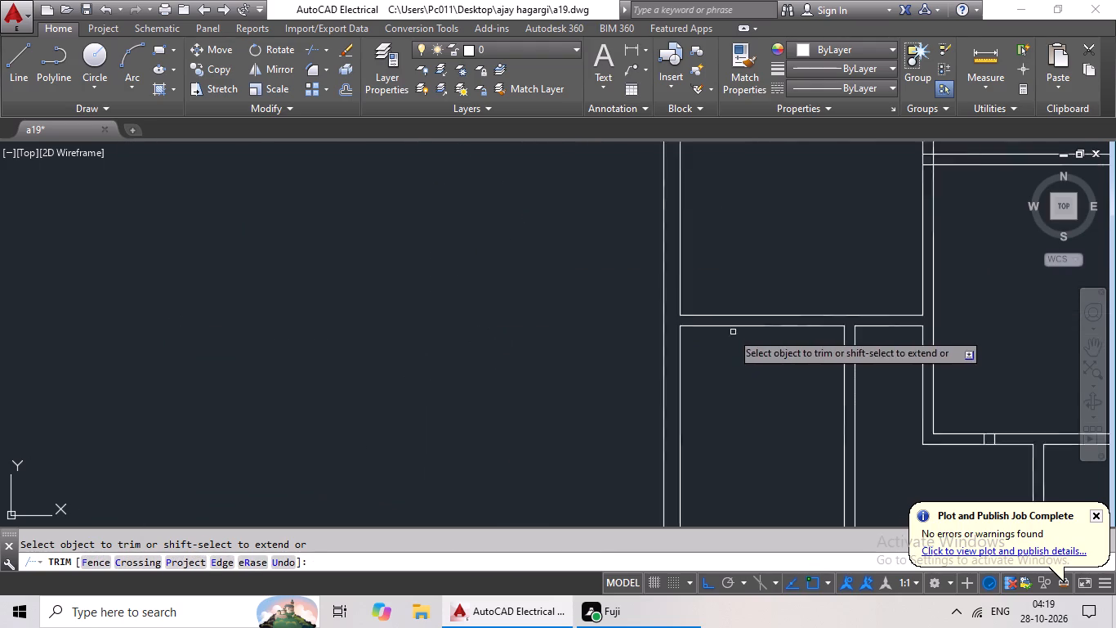
pyautogui.scroll(-1, 731, 332)
pyautogui.moveTo(716, 341); pyautogui.dragTo(422, 395, button='middle')
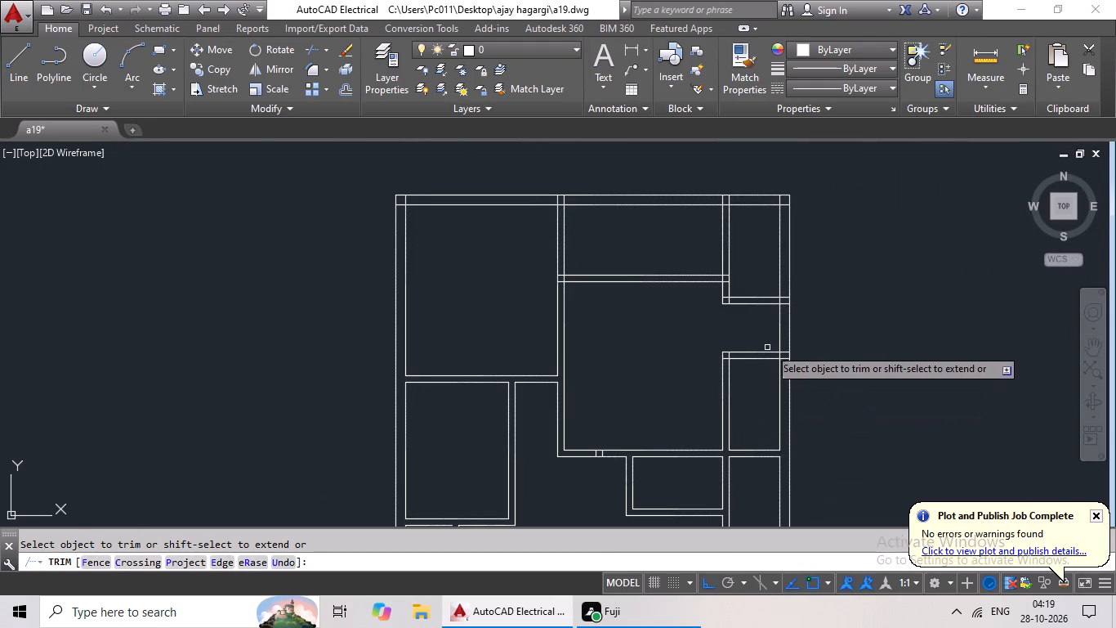
pyautogui.scroll(6, 779, 348)
pyautogui.scroll(-1, 810, 364)
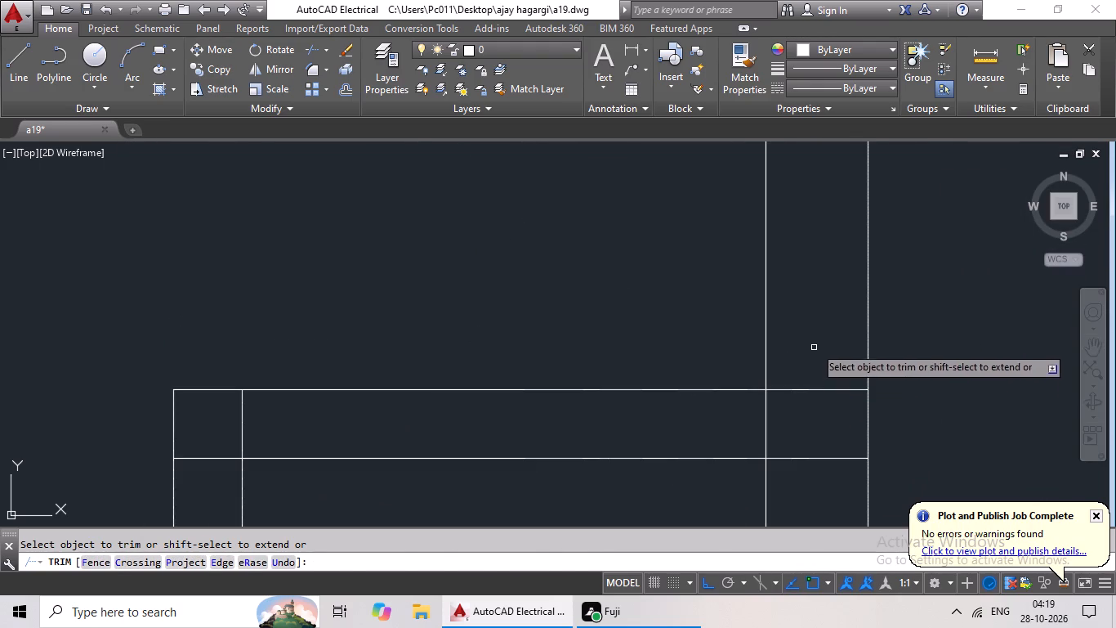
pyautogui.moveTo(816, 341); pyautogui.dragTo(792, 478)
pyautogui.moveTo(807, 388); pyautogui.dragTo(768, 425)
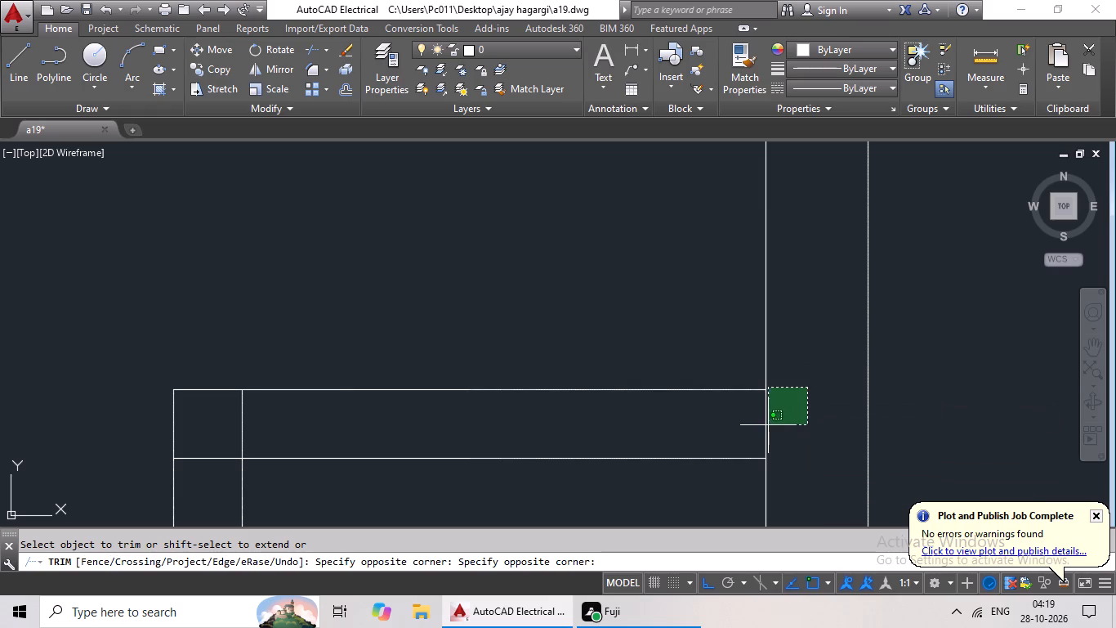
pyautogui.moveTo(768, 425); pyautogui.dragTo(761, 430)
pyautogui.hotkey('ctrl', 'z')
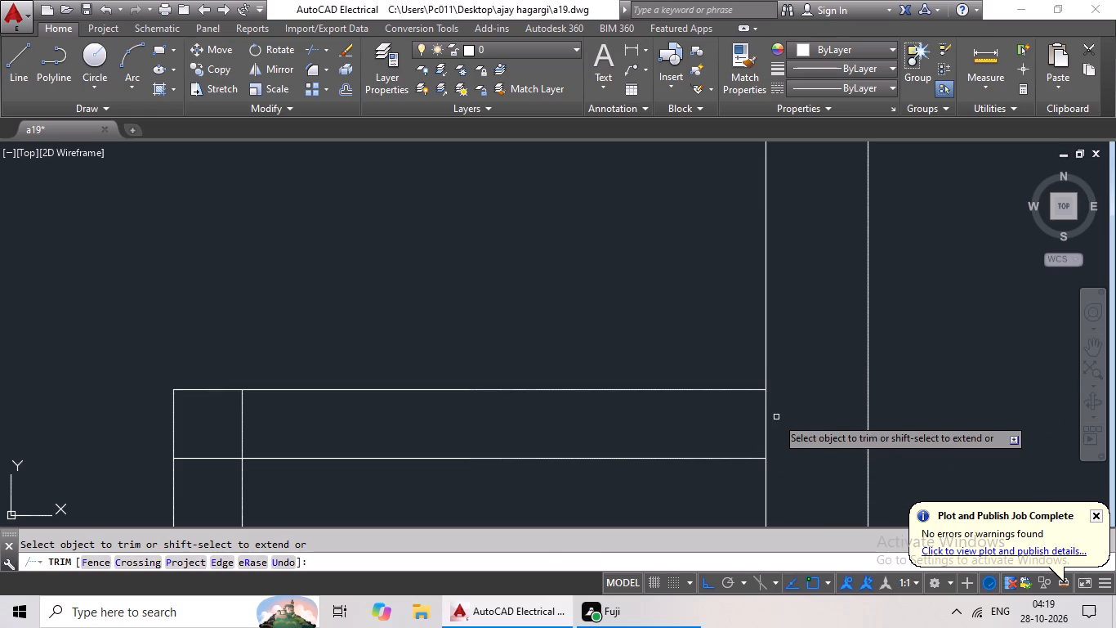
pyautogui.moveTo(806, 400); pyautogui.dragTo(733, 438)
pyautogui.click(733, 438)
# Trim the overlapping lines at the top-left corner of the small room below the upper right recess.
pyautogui.moveTo(565, 440); pyautogui.dragTo(290, 443)
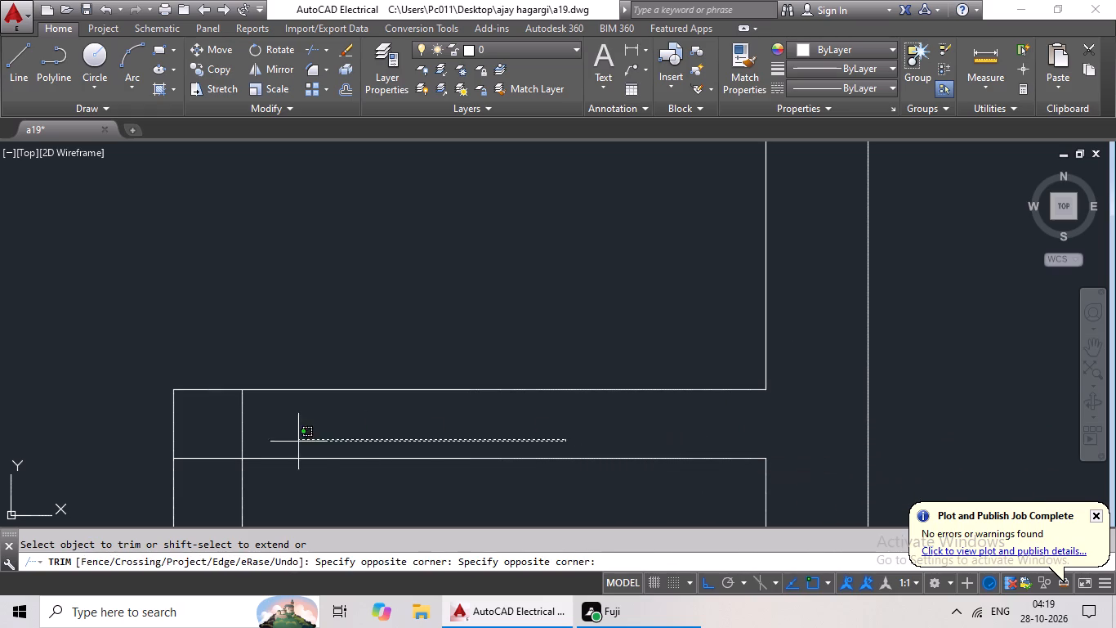
pyautogui.moveTo(290, 443); pyautogui.dragTo(228, 445)
pyautogui.moveTo(232, 431); pyautogui.dragTo(216, 473)
# Trim the junction of the top-right room's bottom partition with the right outer wall.
pyautogui.scroll(-3, 451, 396)
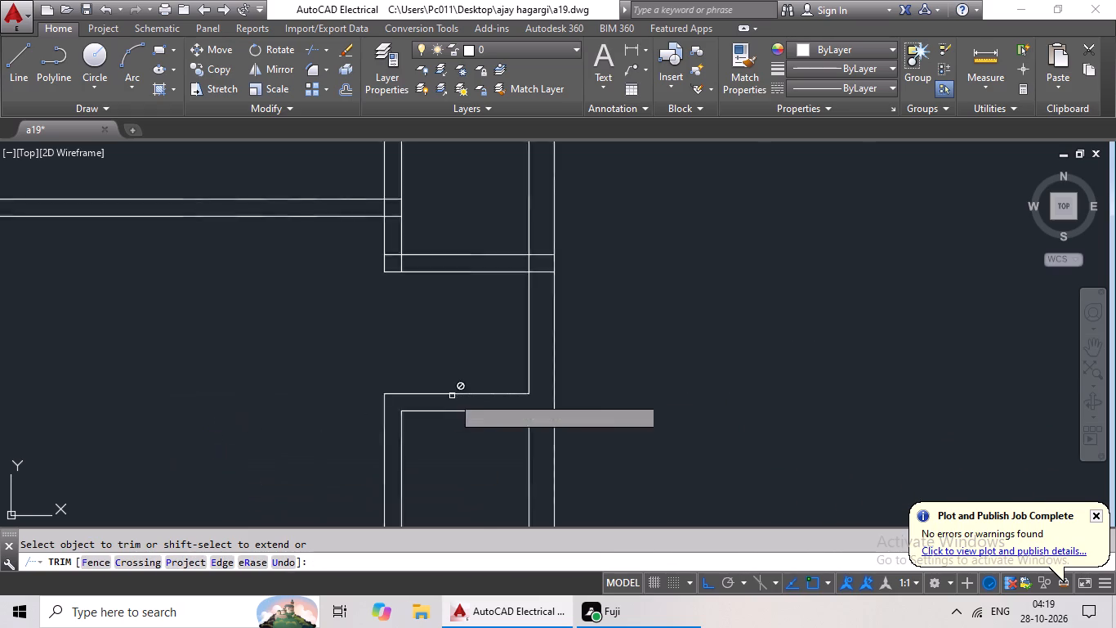
pyautogui.scroll(-2, 452, 396)
pyautogui.moveTo(372, 418); pyautogui.dragTo(413, 385, button='middle')
pyautogui.moveTo(471, 364); pyautogui.dragTo(426, 364, button='middle')
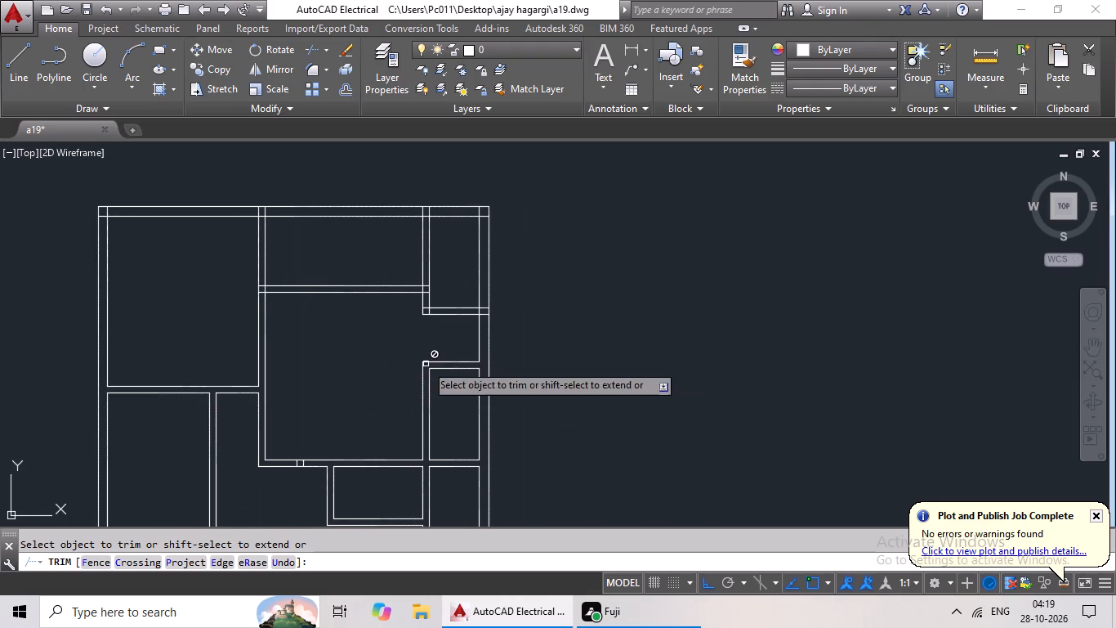
pyautogui.scroll(5, 492, 314)
pyautogui.moveTo(408, 221); pyautogui.dragTo(377, 321)
pyautogui.click(376, 325)
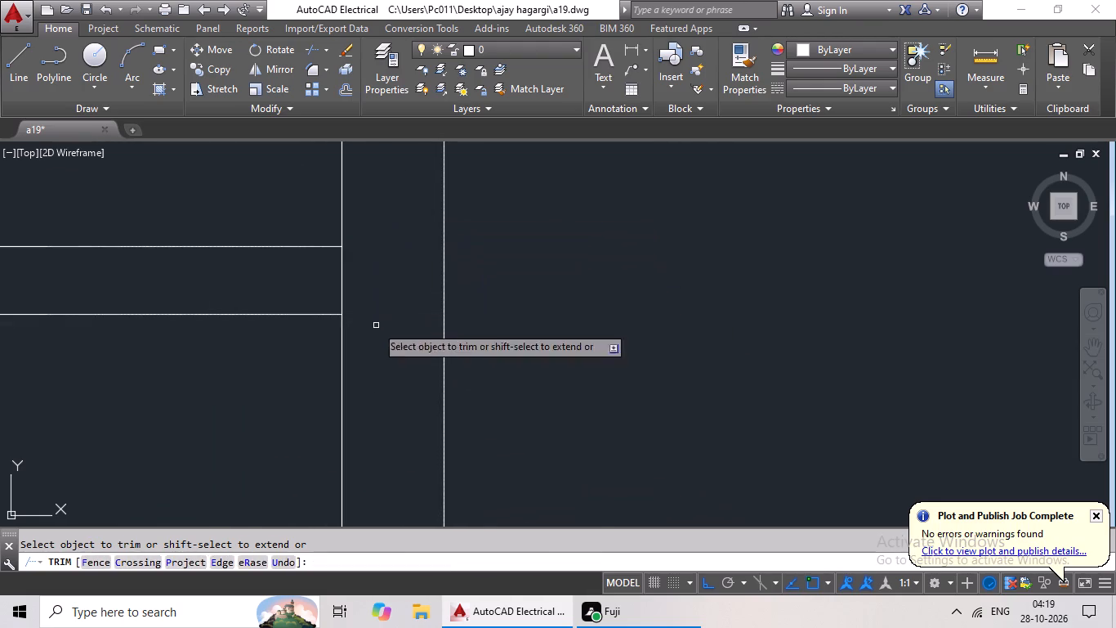
pyautogui.moveTo(408, 264); pyautogui.dragTo(324, 285)
pyautogui.moveTo(324, 285); pyautogui.dragTo(352, 291)
# Trim the overlapping lines at the bottom-left corner of the top-right room.
pyautogui.scroll(-2, 453, 288)
pyautogui.moveTo(319, 284); pyautogui.dragTo(607, 340, button='middle')
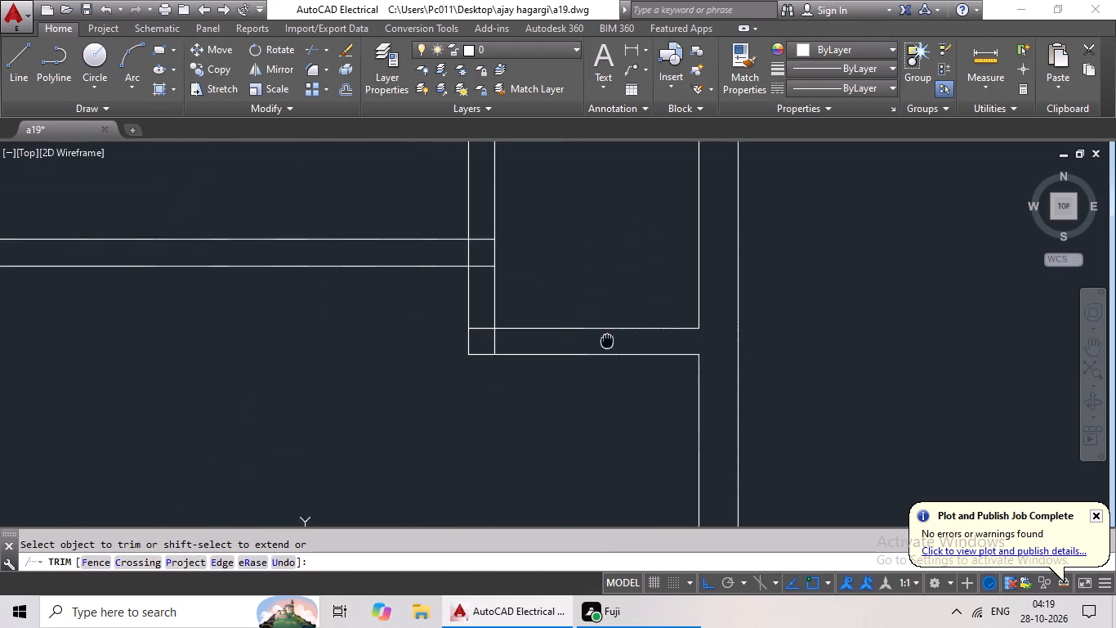
pyautogui.moveTo(607, 340); pyautogui.dragTo(609, 339, button='middle')
pyautogui.scroll(5, 525, 333)
pyautogui.scroll(-2, 525, 333)
pyautogui.moveTo(627, 331); pyautogui.dragTo(351, 369)
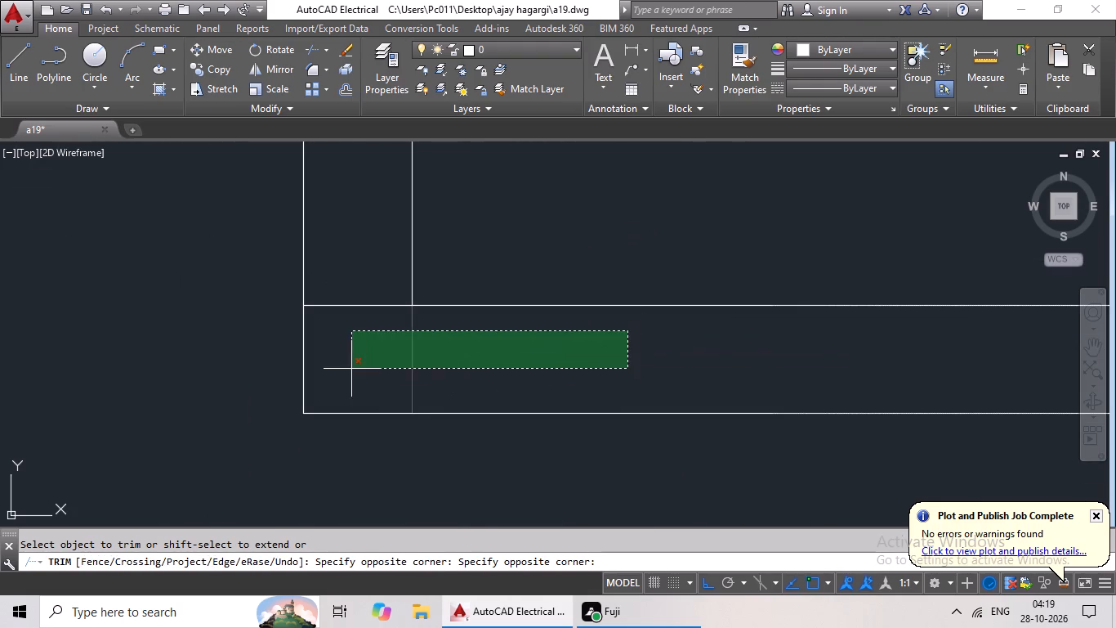
pyautogui.moveTo(351, 369); pyautogui.dragTo(350, 370)
pyautogui.click(350, 370)
pyautogui.click(361, 275)
# Trim the top middle room's bottom partition where it meets the top-right room's left partition.
pyautogui.scroll(-2, 368, 280)
pyautogui.moveTo(370, 286); pyautogui.dragTo(349, 436, button='middle')
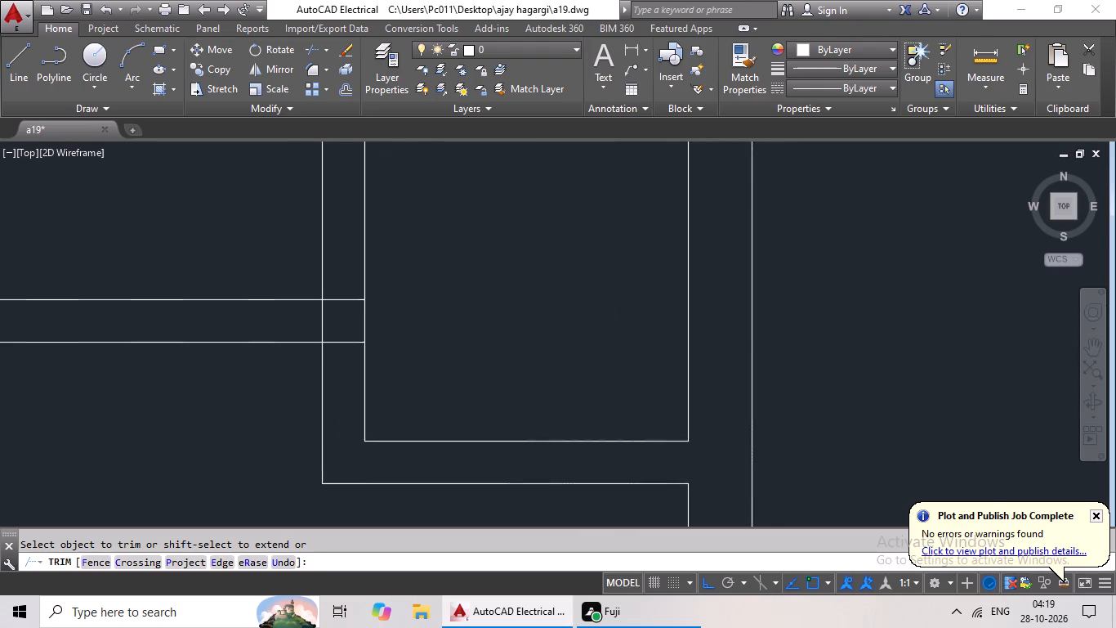
pyautogui.moveTo(349, 436); pyautogui.dragTo(350, 425, button='middle')
pyautogui.scroll(2, 353, 297)
pyautogui.moveTo(359, 230); pyautogui.dragTo(321, 405)
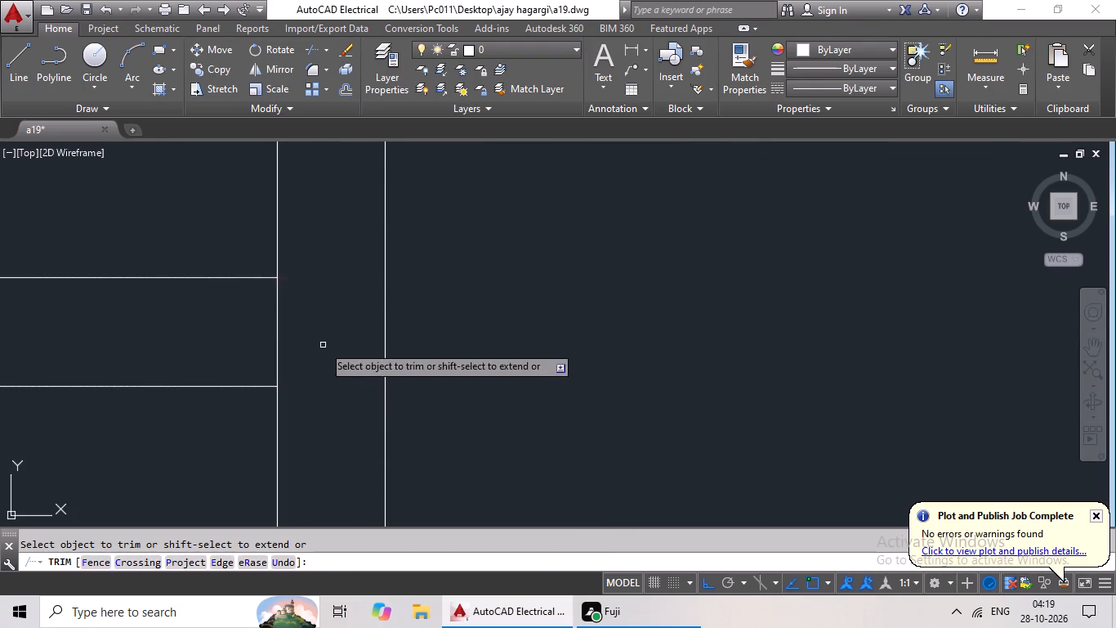
pyautogui.moveTo(330, 308); pyautogui.dragTo(239, 341)
pyautogui.moveTo(239, 341); pyautogui.dragTo(346, 357)
# Trim the top middle room's bottom partition where it meets the vertical partition beside the top-left room.
pyautogui.scroll(-5, 393, 351)
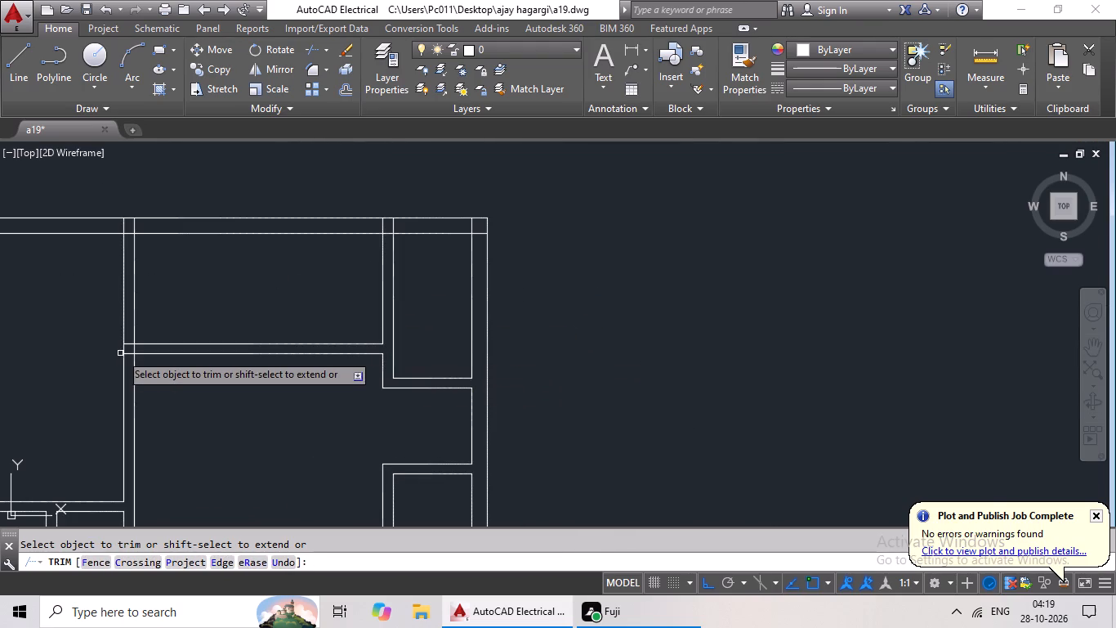
pyautogui.scroll(5, 124, 351)
pyautogui.moveTo(143, 294); pyautogui.dragTo(108, 430)
pyautogui.click(106, 441)
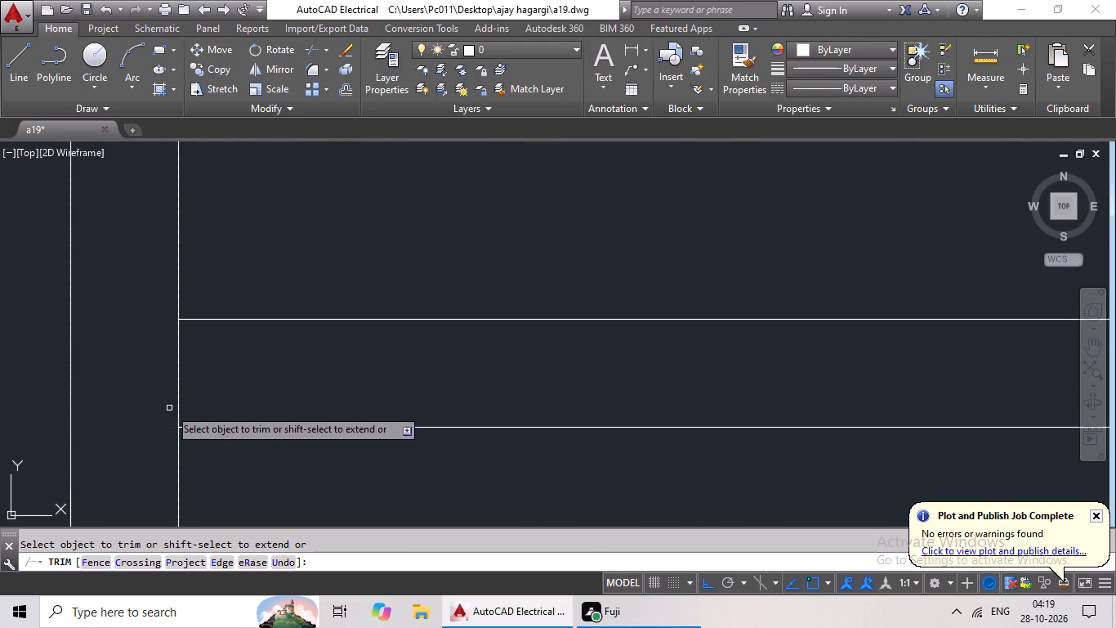
pyautogui.moveTo(316, 359); pyautogui.dragTo(149, 400)
# Trim the overlapping inner wall lines at the top-right corner of the outer walls.
pyautogui.scroll(-5, 210, 387)
pyautogui.moveTo(422, 357); pyautogui.dragTo(324, 385, button='middle')
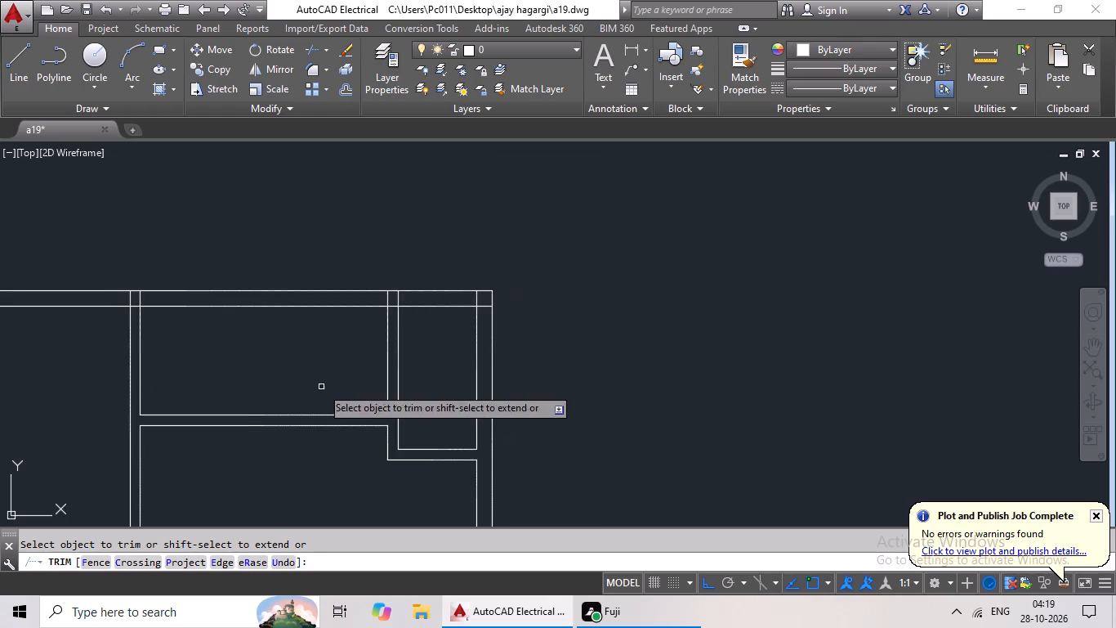
pyautogui.scroll(3, 529, 284)
pyautogui.scroll(3, 297, 361)
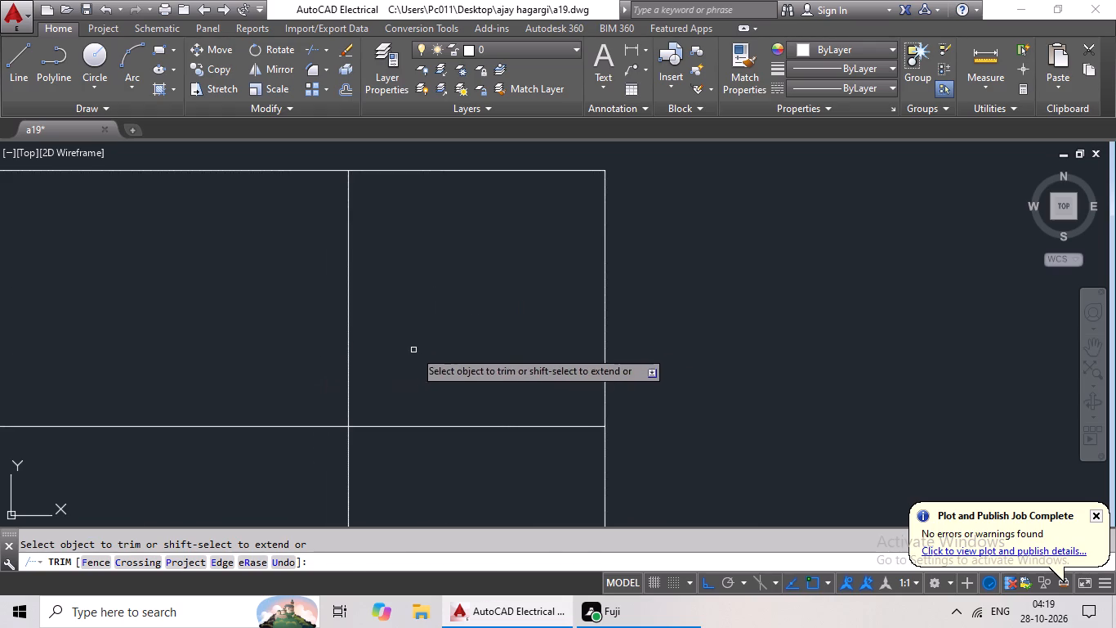
pyautogui.moveTo(454, 370); pyautogui.dragTo(419, 464)
pyautogui.moveTo(420, 460); pyautogui.dragTo(431, 449)
pyautogui.moveTo(443, 334); pyautogui.dragTo(285, 359)
pyautogui.moveTo(285, 359); pyautogui.dragTo(395, 379)
# Trim the top outer wall's junction with the partition between the top middle and top-right rooms.
pyautogui.scroll(-4, 436, 377)
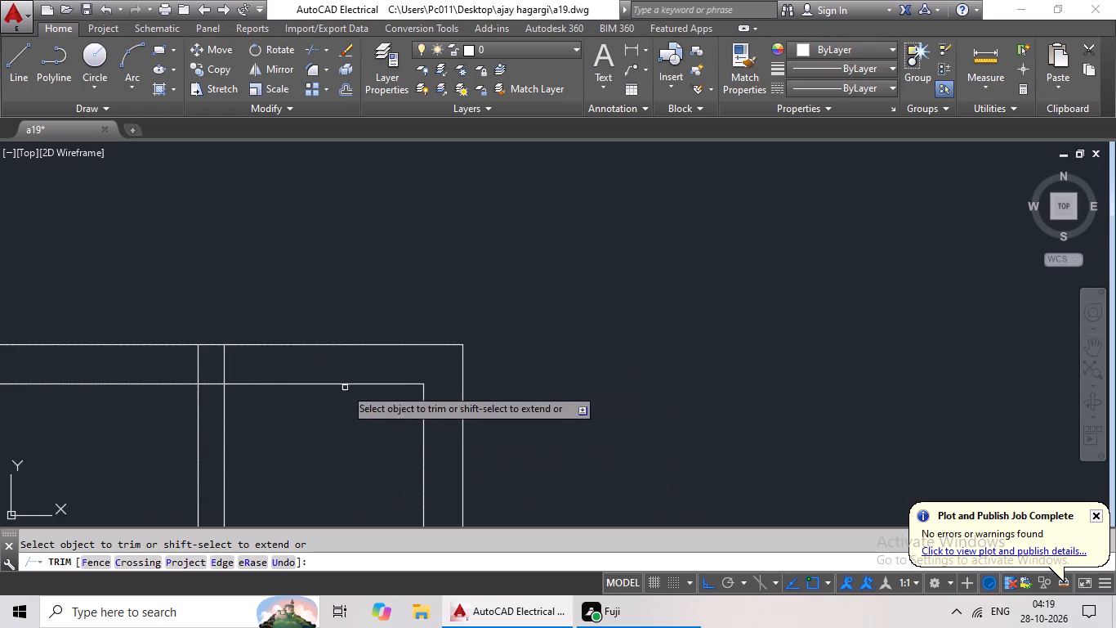
pyautogui.moveTo(244, 397); pyautogui.dragTo(522, 397, button='middle')
pyautogui.scroll(4, 471, 369)
pyautogui.moveTo(701, 337); pyautogui.dragTo(417, 397)
pyautogui.moveTo(417, 397); pyautogui.dragTo(418, 398)
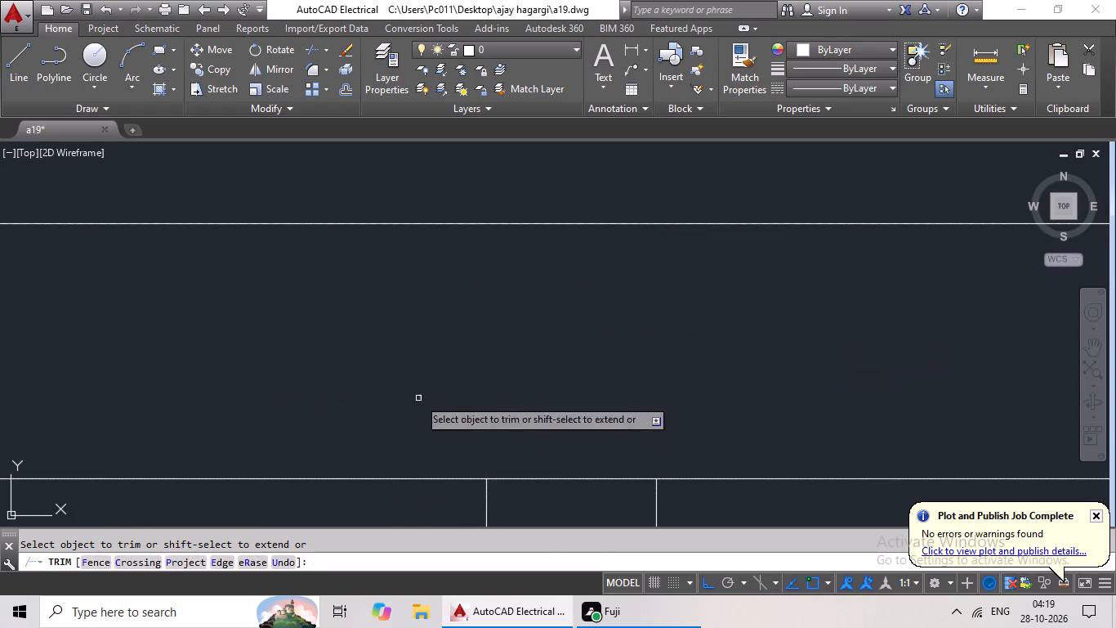
pyautogui.moveTo(418, 398); pyautogui.dragTo(430, 401)
pyautogui.moveTo(626, 424); pyautogui.dragTo(564, 483)
pyautogui.click(564, 483)
# Trim the top outer wall's junction with the partition between the top-left and top middle rooms.
pyautogui.scroll(-4, 633, 425)
pyautogui.moveTo(503, 461); pyautogui.dragTo(641, 353, button='middle')
pyautogui.scroll(-1, 552, 406)
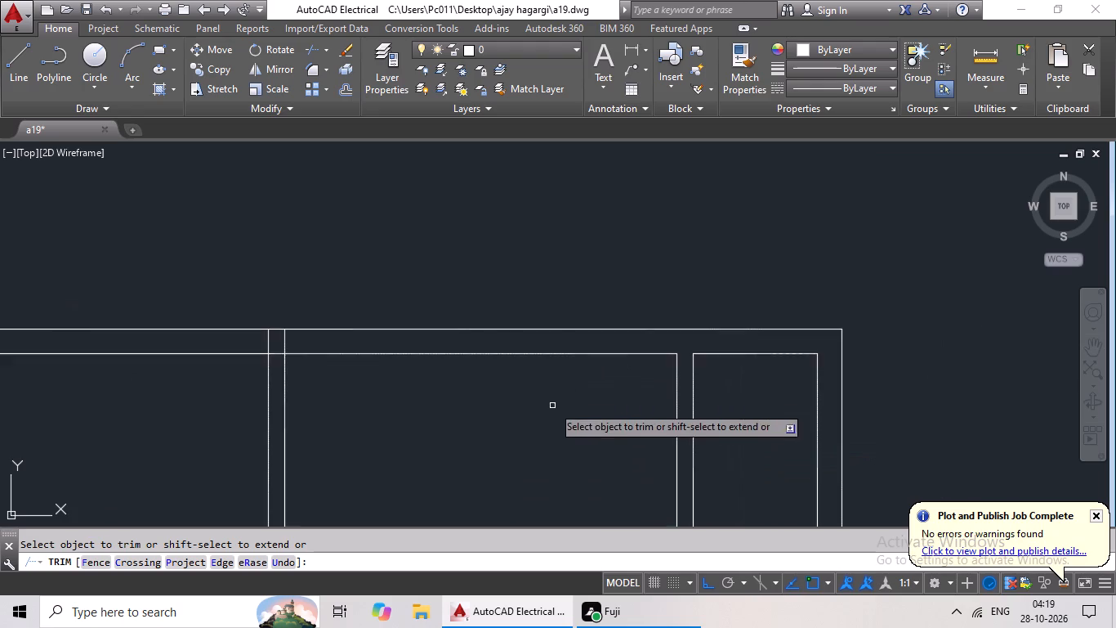
pyautogui.moveTo(524, 417); pyautogui.dragTo(730, 338, button='middle')
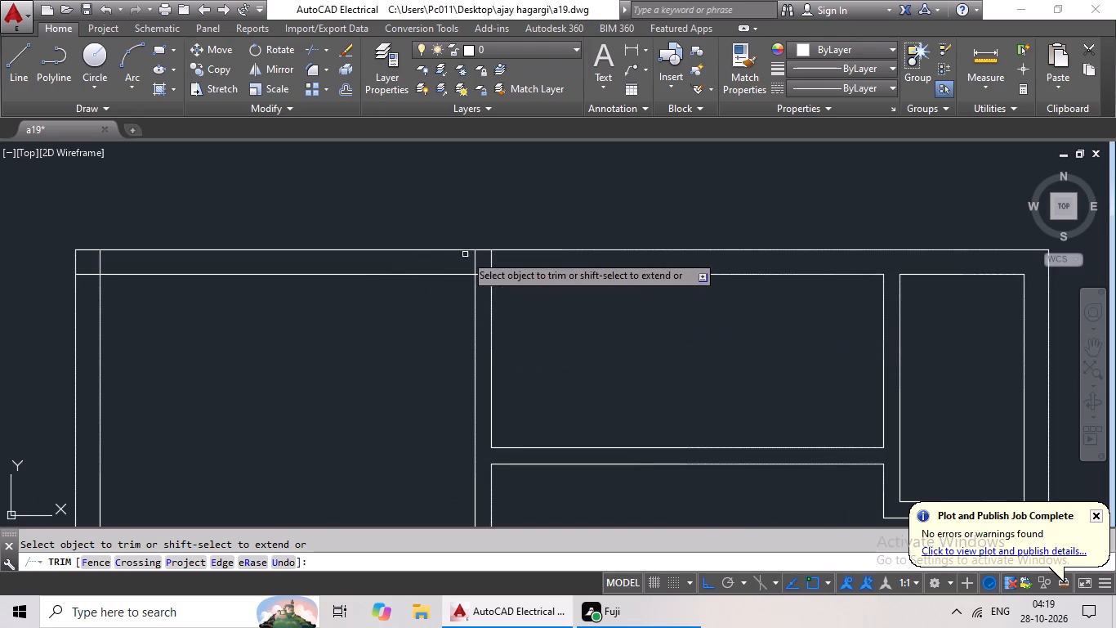
pyautogui.scroll(4, 474, 253)
pyautogui.moveTo(698, 253); pyautogui.dragTo(428, 332)
pyautogui.moveTo(428, 332); pyautogui.dragTo(451, 329)
pyautogui.moveTo(525, 306); pyautogui.dragTo(504, 430)
pyautogui.moveTo(504, 426); pyautogui.dragTo(523, 416)
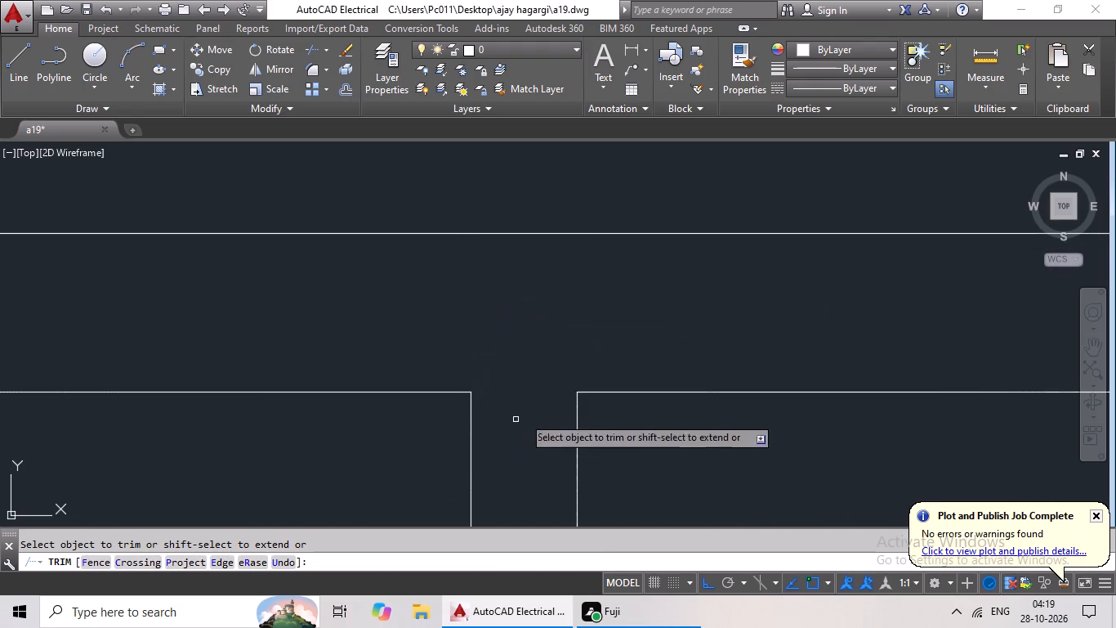
# Trim the overlapping inner wall lines at the top-left corner of the outer walls and finish trimming.
pyautogui.scroll(-6, 594, 372)
pyautogui.scroll(6, 425, 374)
pyautogui.moveTo(690, 336); pyautogui.dragTo(587, 404)
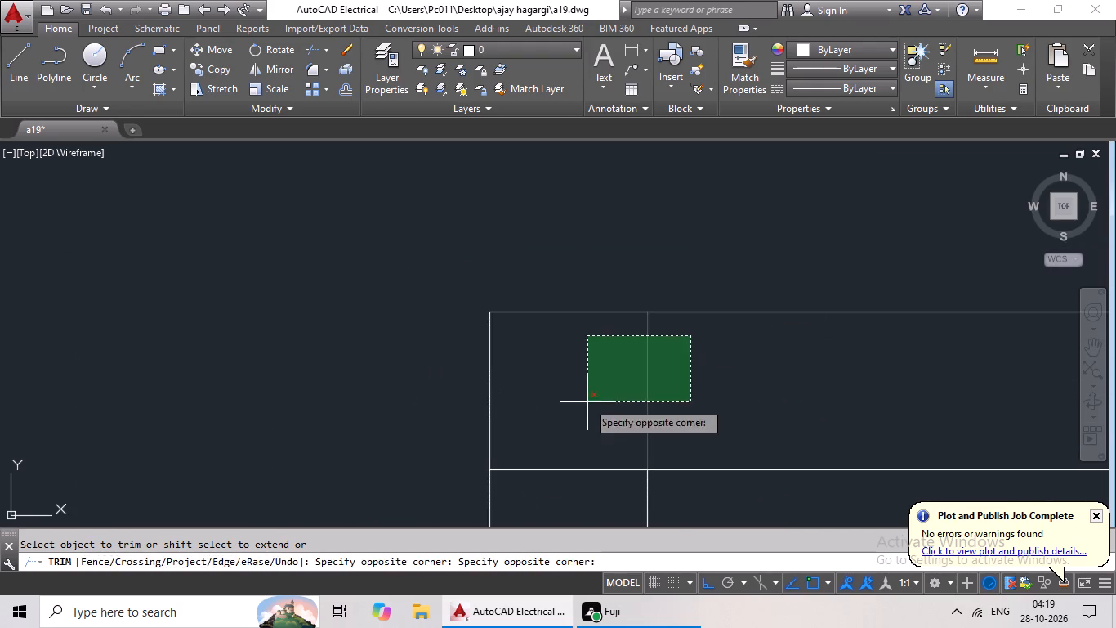
pyautogui.click(587, 401)
pyautogui.moveTo(591, 397); pyautogui.dragTo(545, 495)
pyautogui.moveTo(545, 489); pyautogui.dragTo(561, 478)
pyautogui.scroll(-4, 632, 393)
pyautogui.scroll(-2, 678, 442)
pyautogui.moveTo(703, 442); pyautogui.dragTo(694, 403, button='middle')
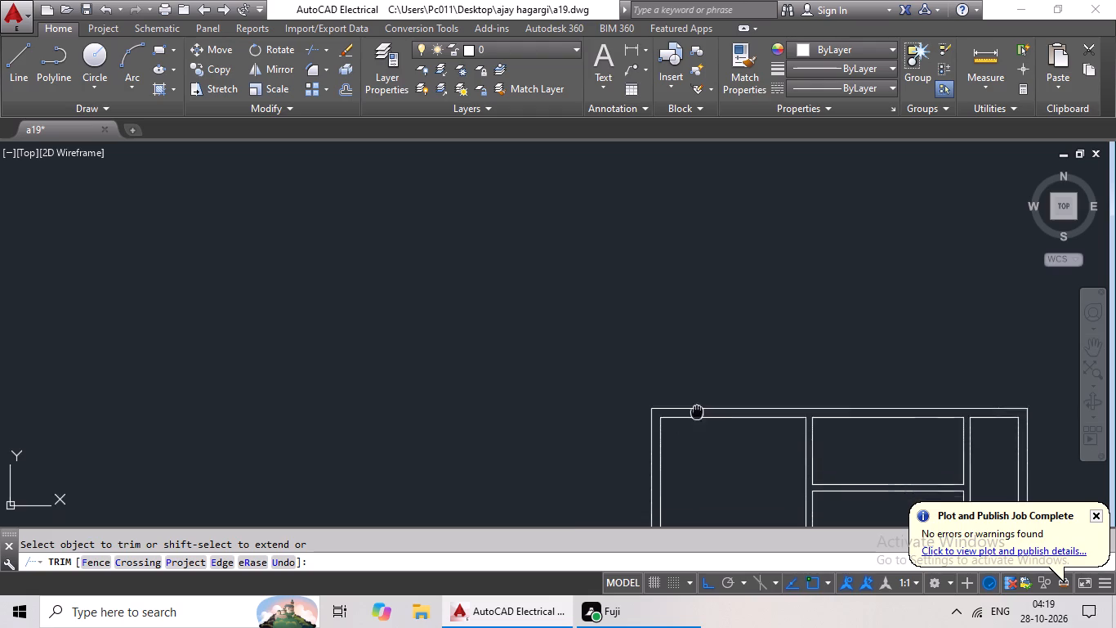
pyautogui.moveTo(694, 403); pyautogui.dragTo(625, 278, button='middle')
pyautogui.moveTo(787, 401); pyautogui.dragTo(624, 289, button='middle')
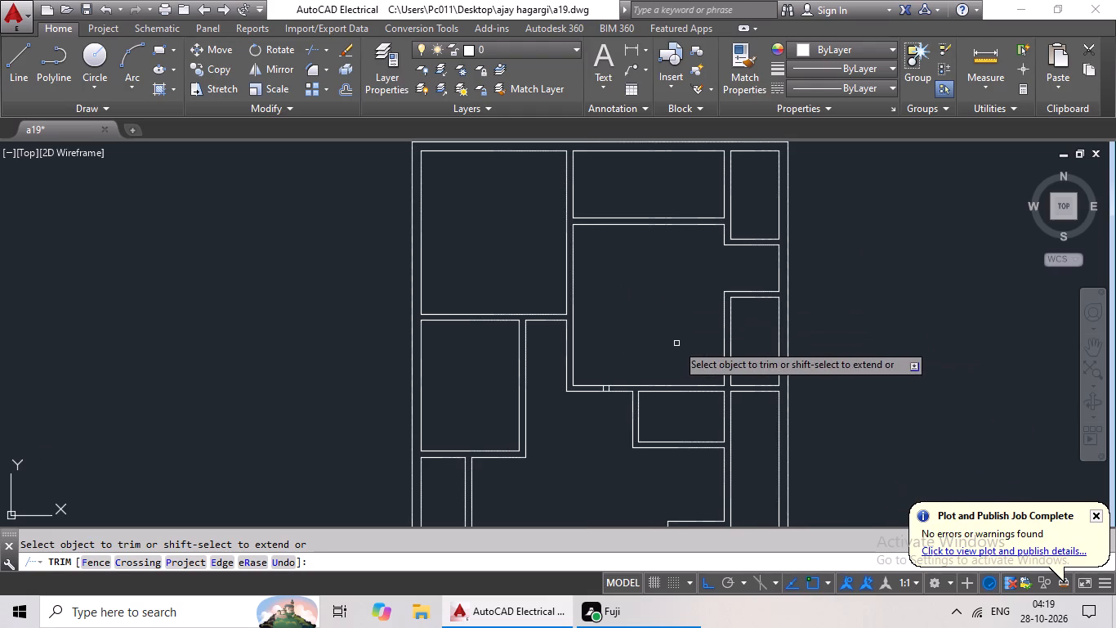
pyautogui.press('Escape')
pyautogui.press('Escape')
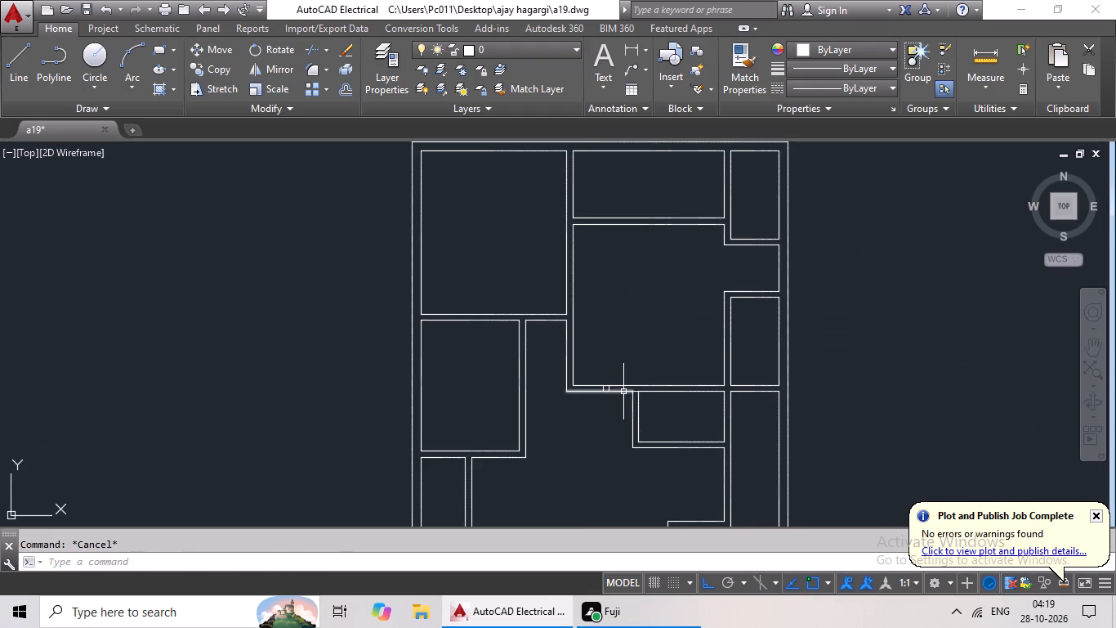
# Erase the two short leftover lines inside the large upper middle room's bottom partition.
pyautogui.scroll(4, 621, 391)
pyautogui.moveTo(619, 389); pyautogui.dragTo(502, 405)
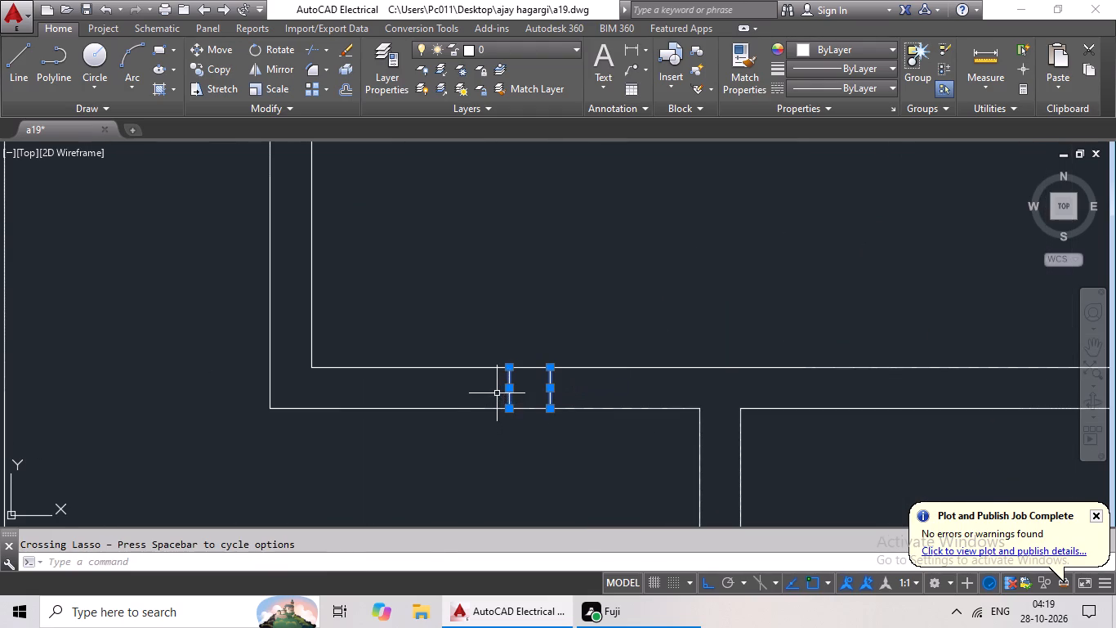
pyautogui.press('Delete')
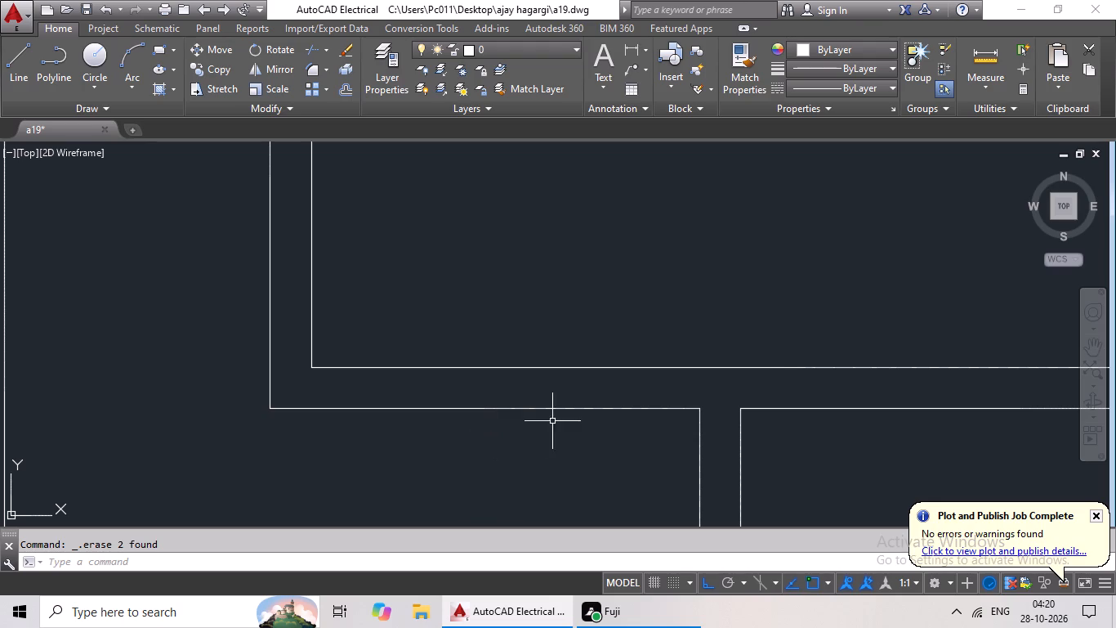
# Dismiss the plot and publish notification.
pyautogui.scroll(-5, 593, 371)
pyautogui.moveTo(632, 348); pyautogui.dragTo(600, 353, button='middle')
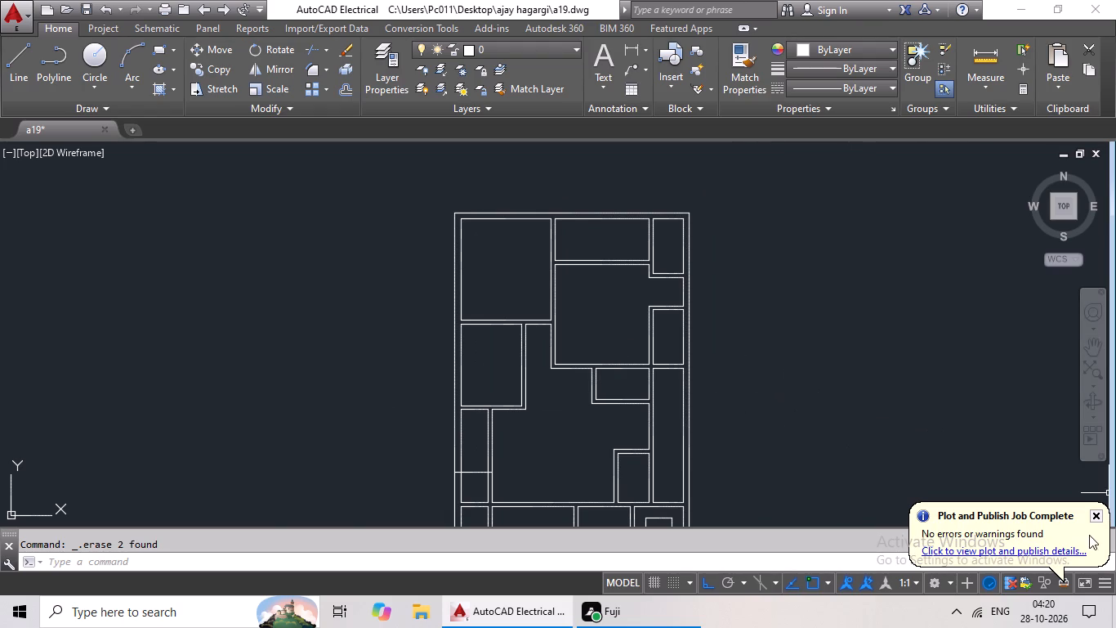
pyautogui.click(1099, 517)
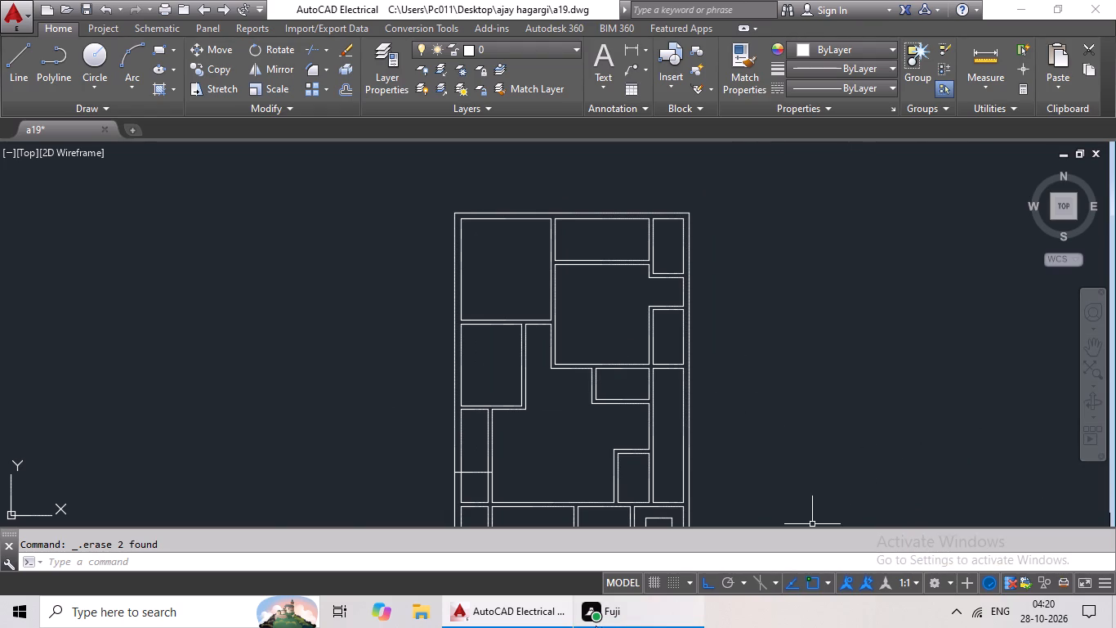
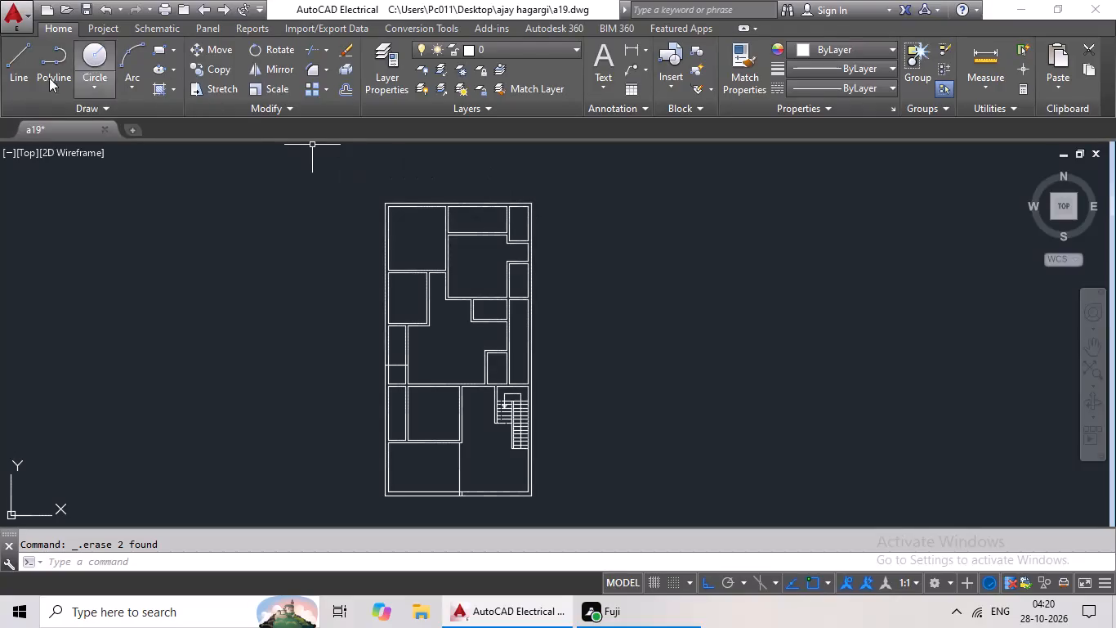
# Draw a 9" line across the top outer wall at the midpoint of the top-left room.
pyautogui.click(7, 67)
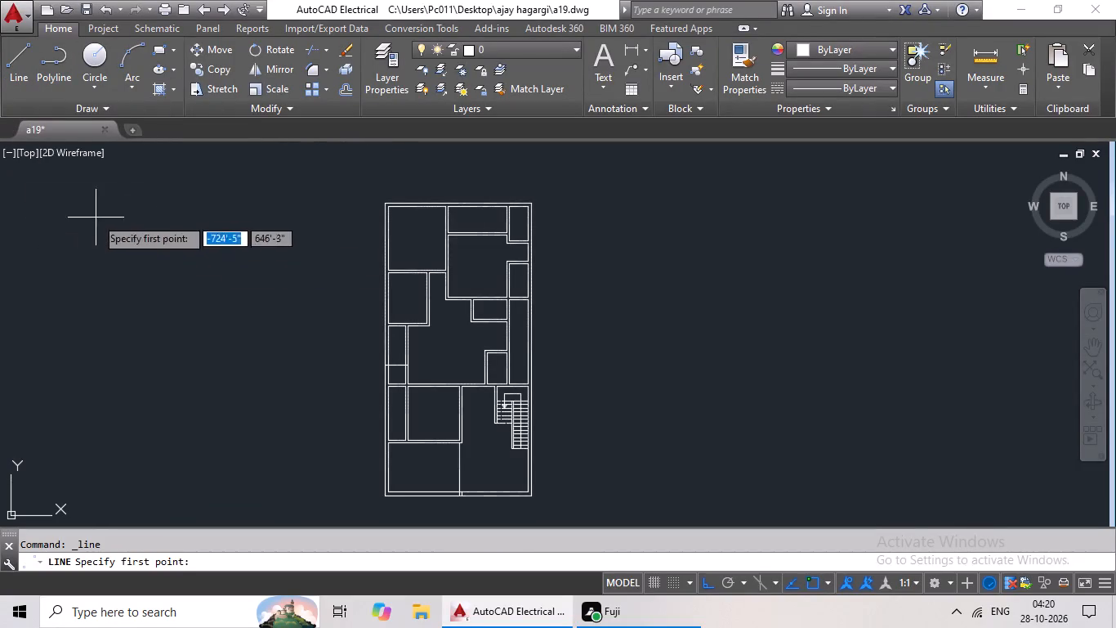
pyautogui.moveTo(430, 247); pyautogui.dragTo(331, 316, button='middle')
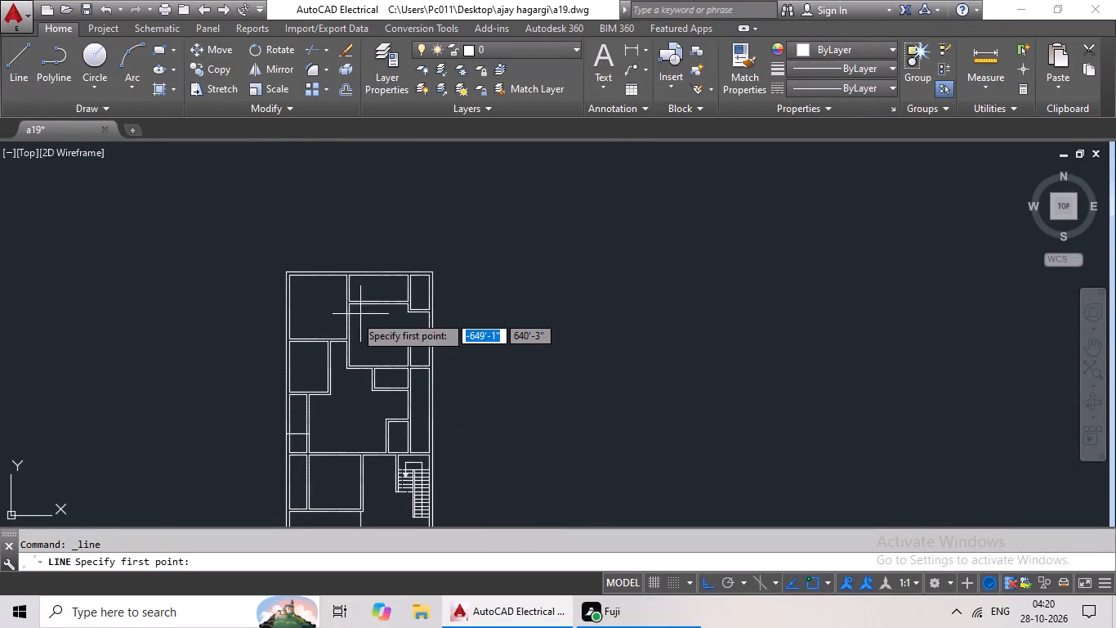
pyautogui.scroll(2, 345, 312)
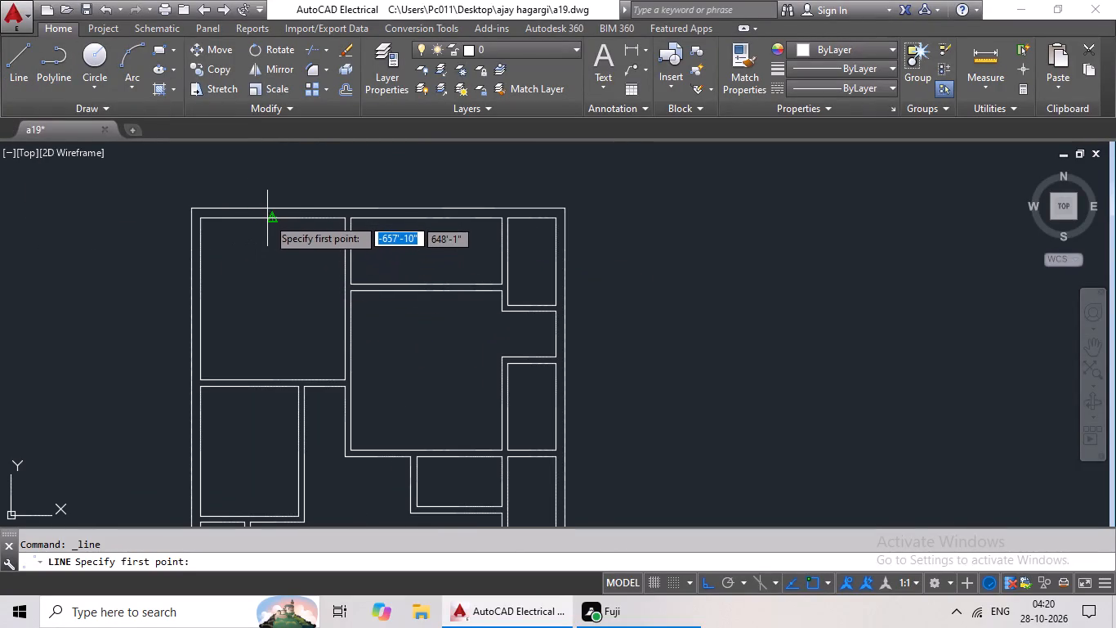
pyautogui.click(276, 218)
pyautogui.scroll(2, 278, 199)
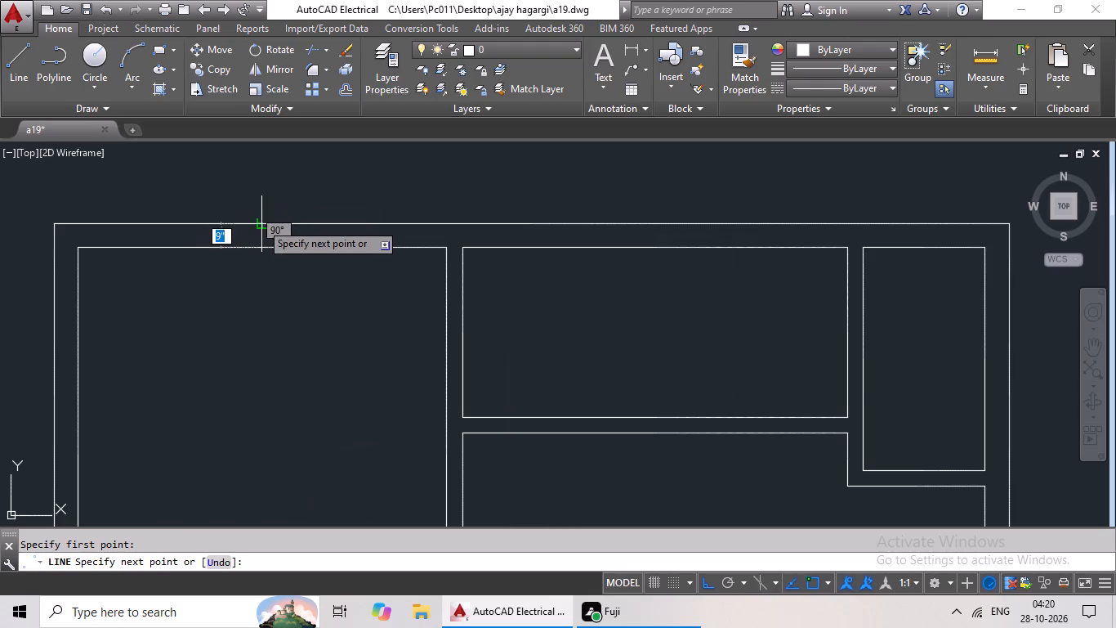
pyautogui.click(261, 222)
pyautogui.moveTo(302, 203); pyautogui.dragTo(487, 130, button='middle')
pyautogui.scroll(-2, 496, 180)
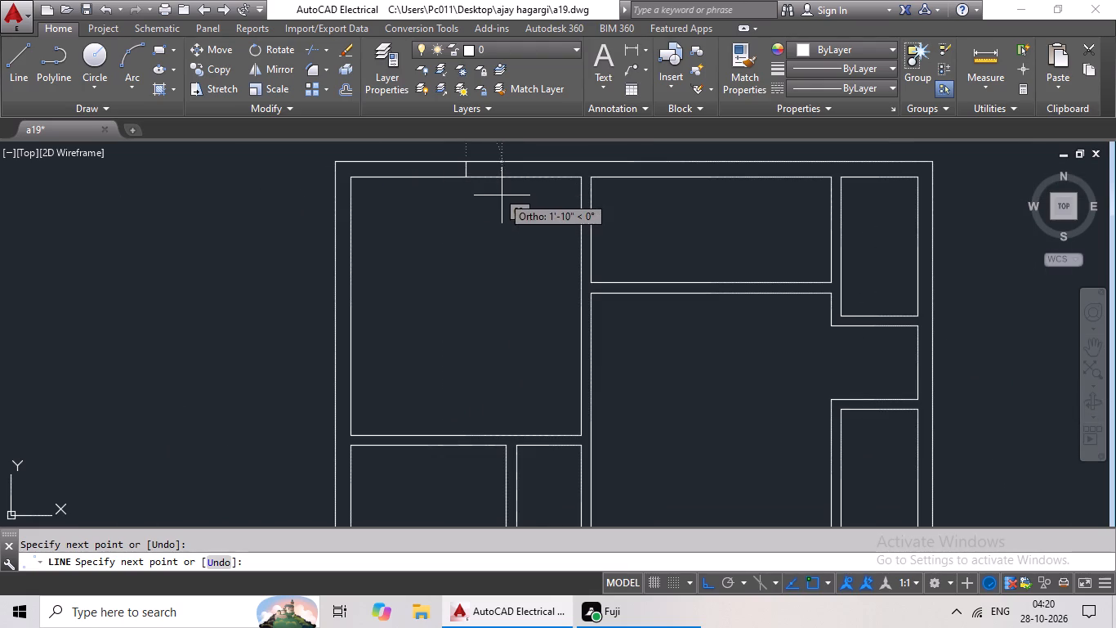
pyautogui.press('Escape')
# Draw a short line across the left outer wall at the midpoint of the top-left room's side.
pyautogui.click(14, 54)
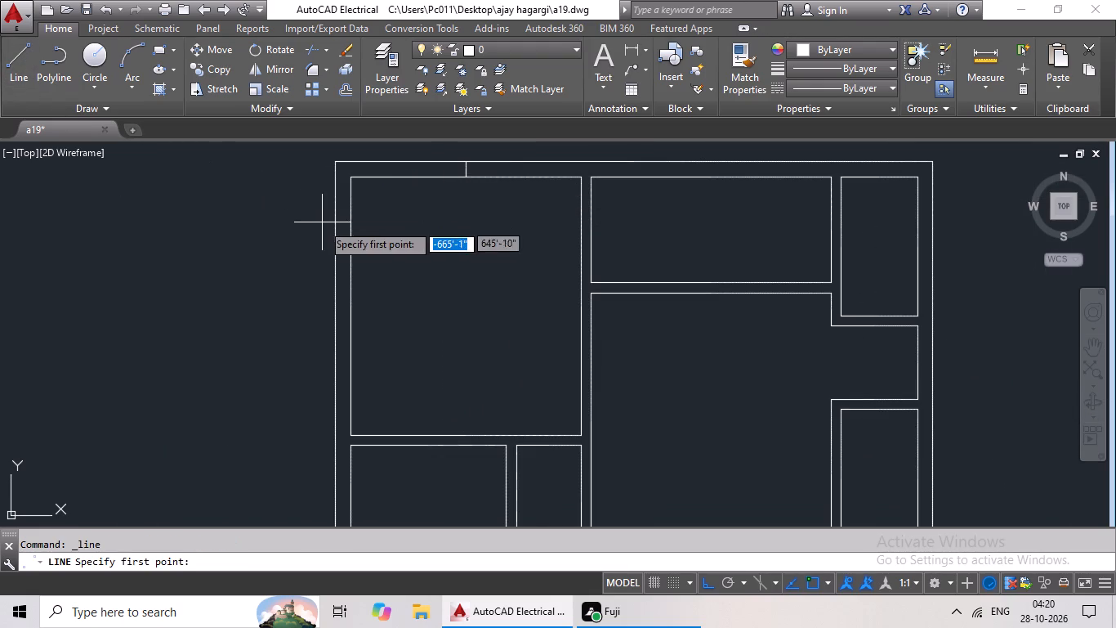
pyautogui.click(351, 306)
pyautogui.click(331, 305)
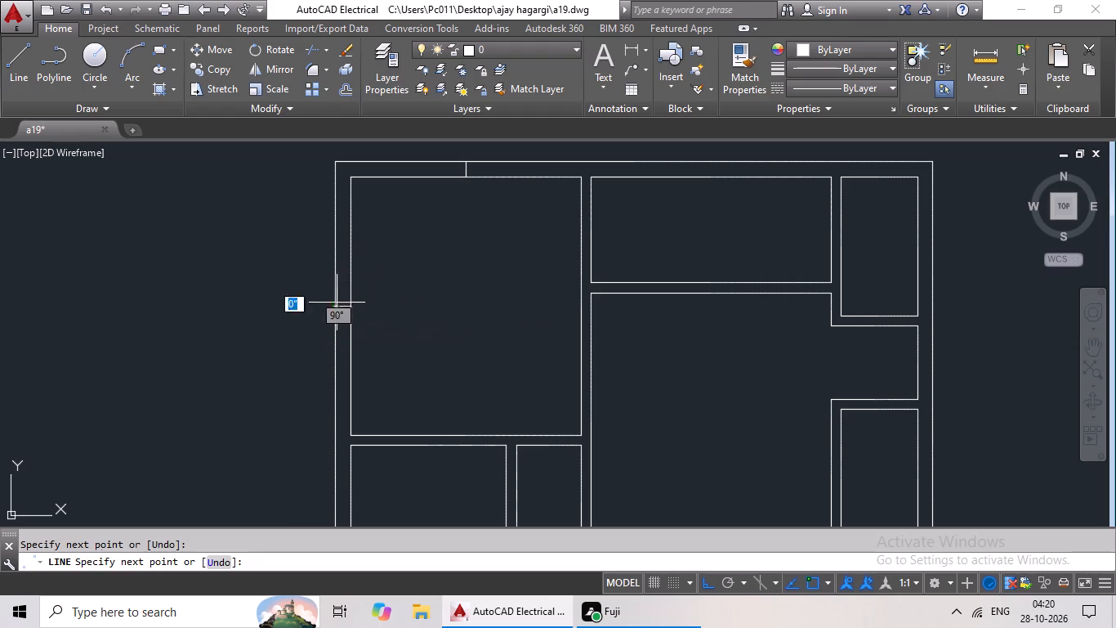
pyautogui.press('Escape')
# Draw a short horizontal line across the partition between the top-left and top middle rooms.
pyautogui.click(24, 64)
pyautogui.scroll(-2, 412, 262)
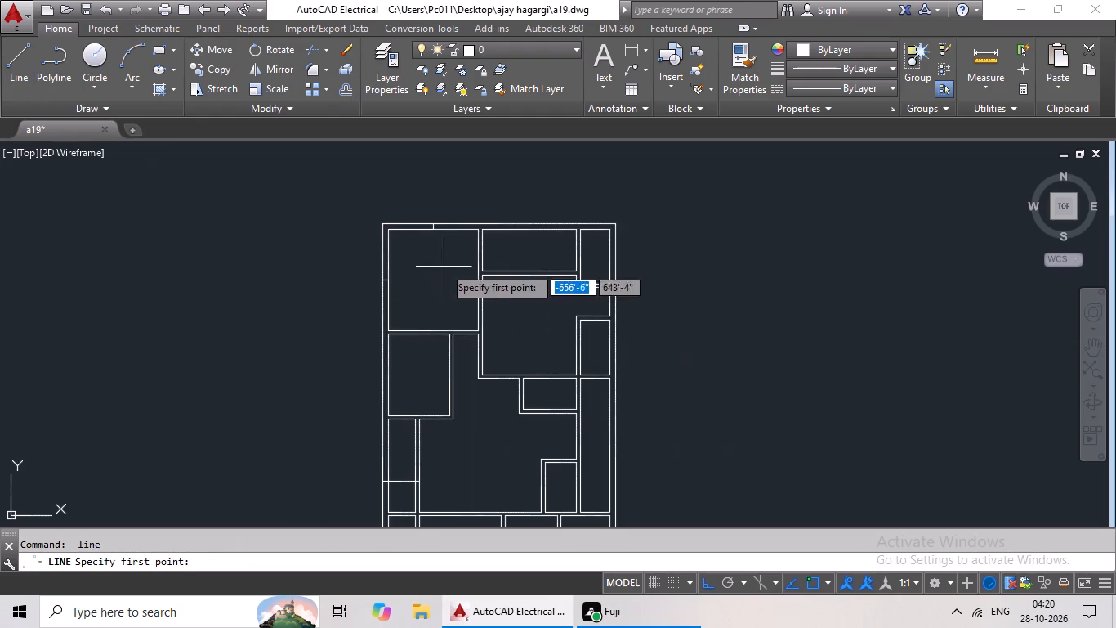
pyautogui.moveTo(444, 267); pyautogui.dragTo(240, 276, button='middle')
pyautogui.moveTo(422, 268); pyautogui.dragTo(311, 308, button='middle')
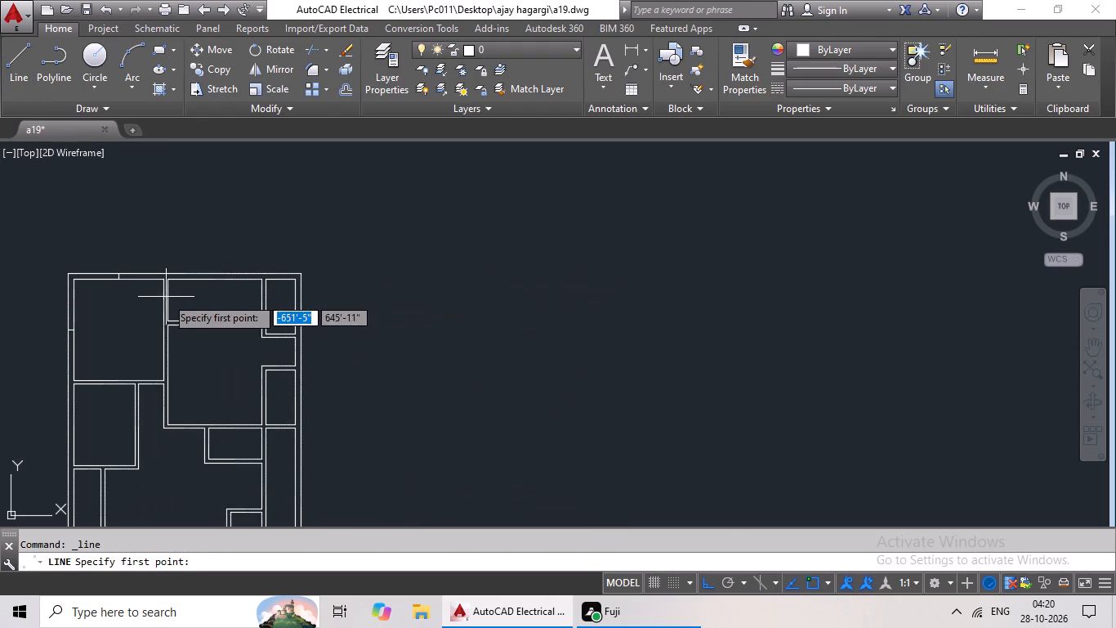
pyautogui.scroll(3, 160, 297)
pyautogui.click(189, 310)
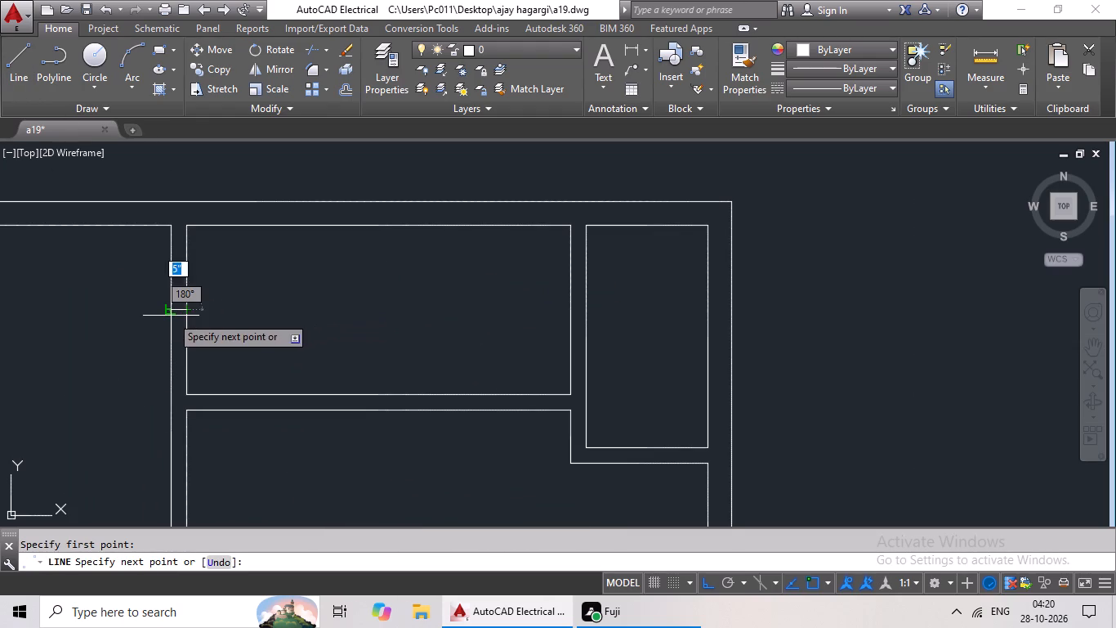
pyautogui.click(169, 310)
pyautogui.press('Escape')
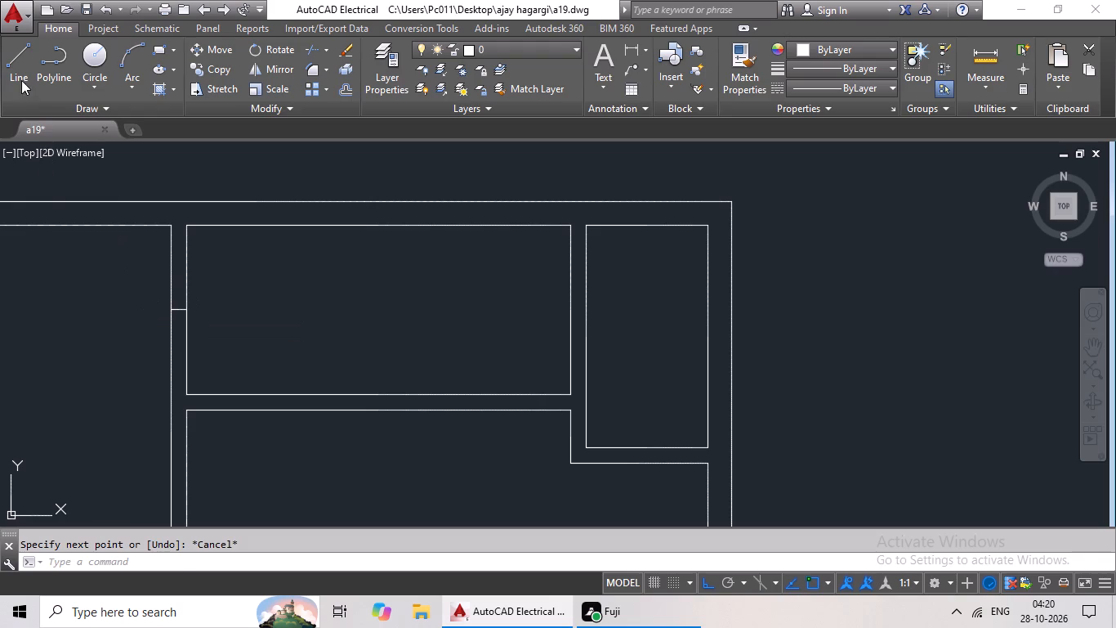
# Draw a 6" vertical line across the partition between the top middle room and the large room below it.
pyautogui.click(21, 79)
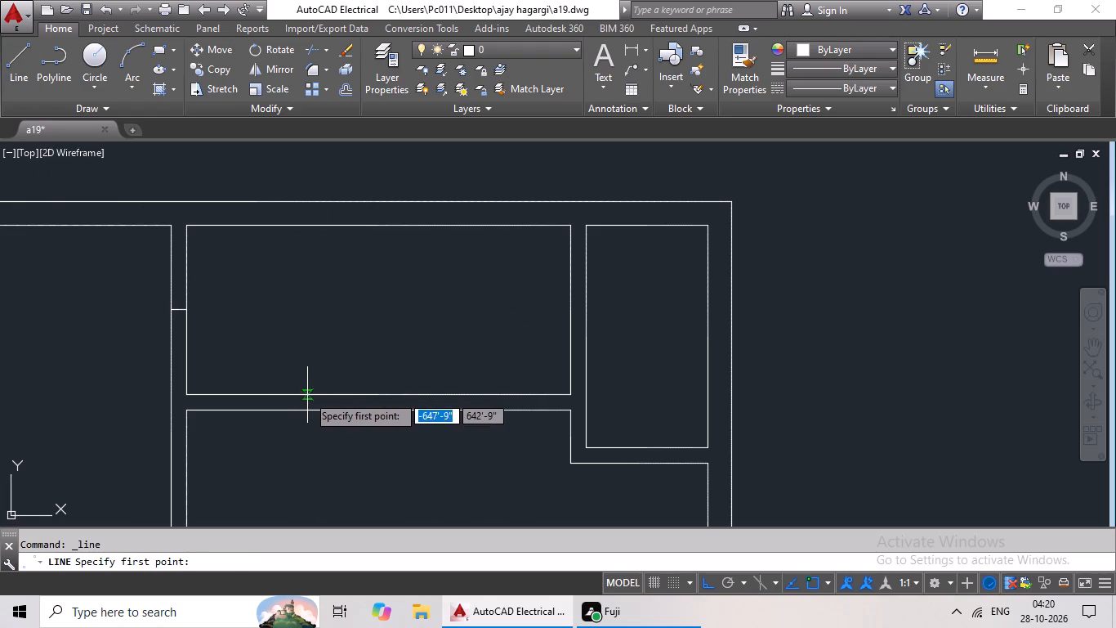
pyautogui.click(307, 395)
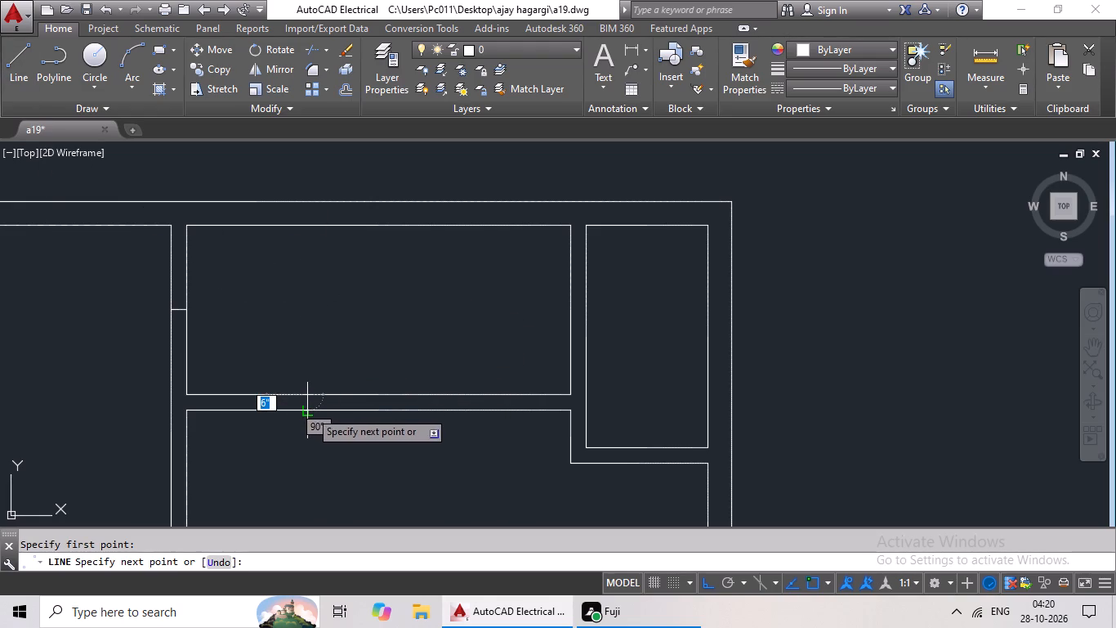
pyautogui.click(310, 410)
pyautogui.press('Escape')
# Draw a vertical line across the top outer wall at the midpoint of the top middle room.
pyautogui.click(25, 74)
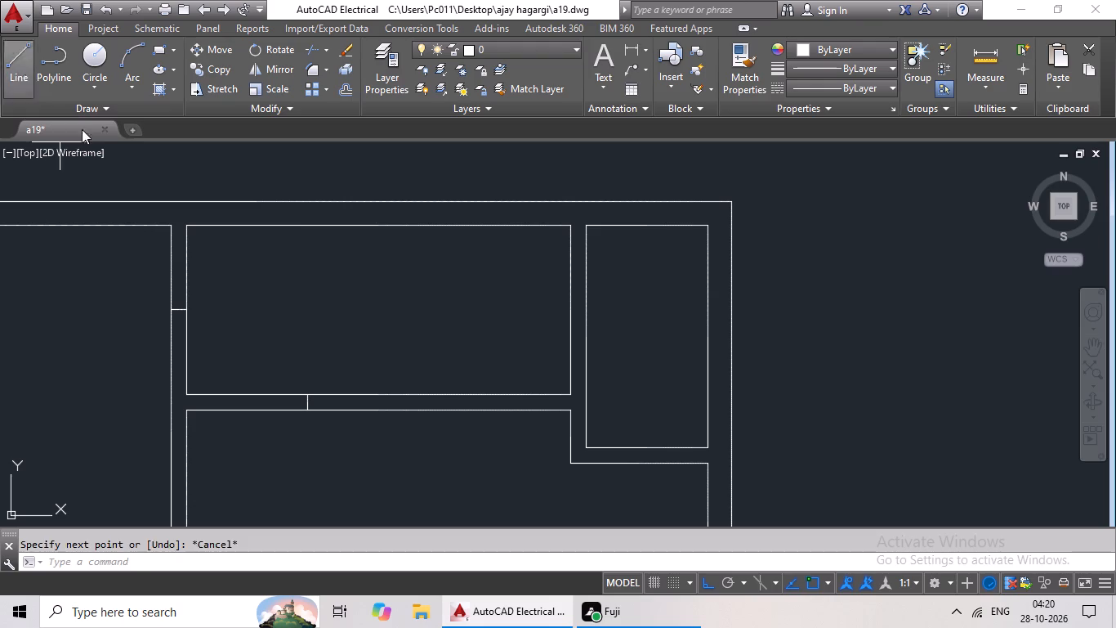
pyautogui.click(373, 225)
pyautogui.scroll(2, 376, 211)
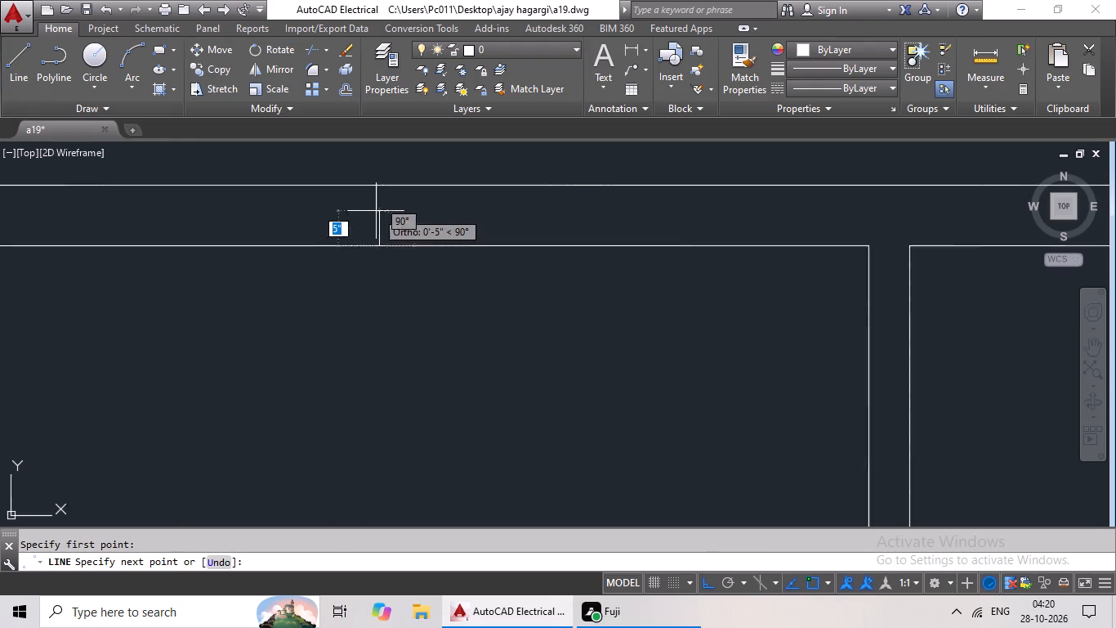
pyautogui.scroll(2, 376, 211)
pyautogui.moveTo(378, 178); pyautogui.dragTo(356, 273, button='middle')
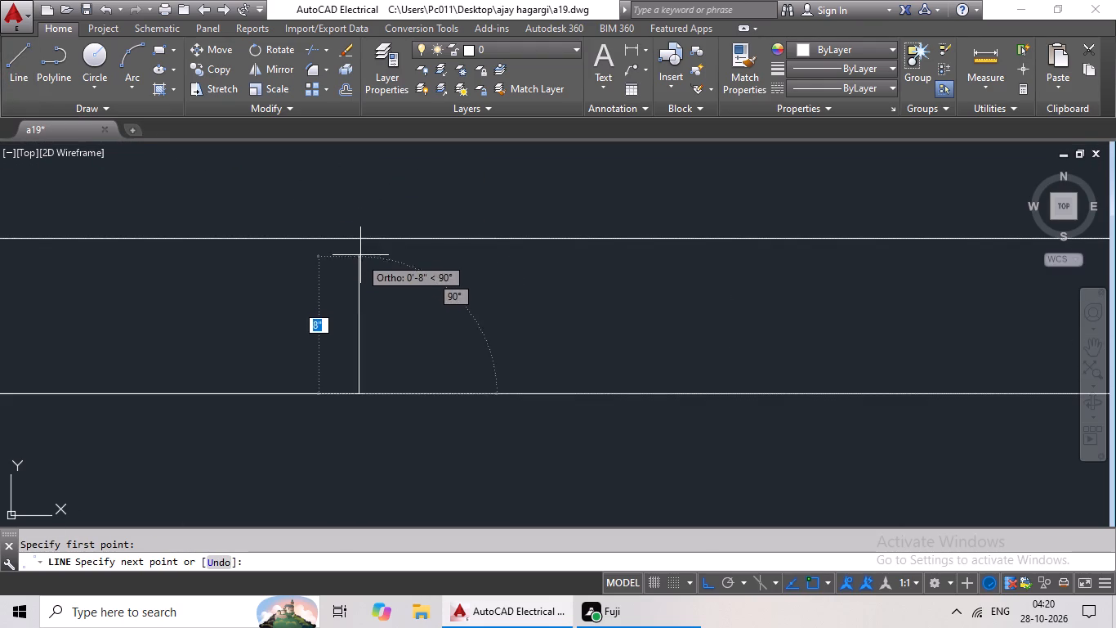
pyautogui.click(358, 235)
pyautogui.press('Escape')
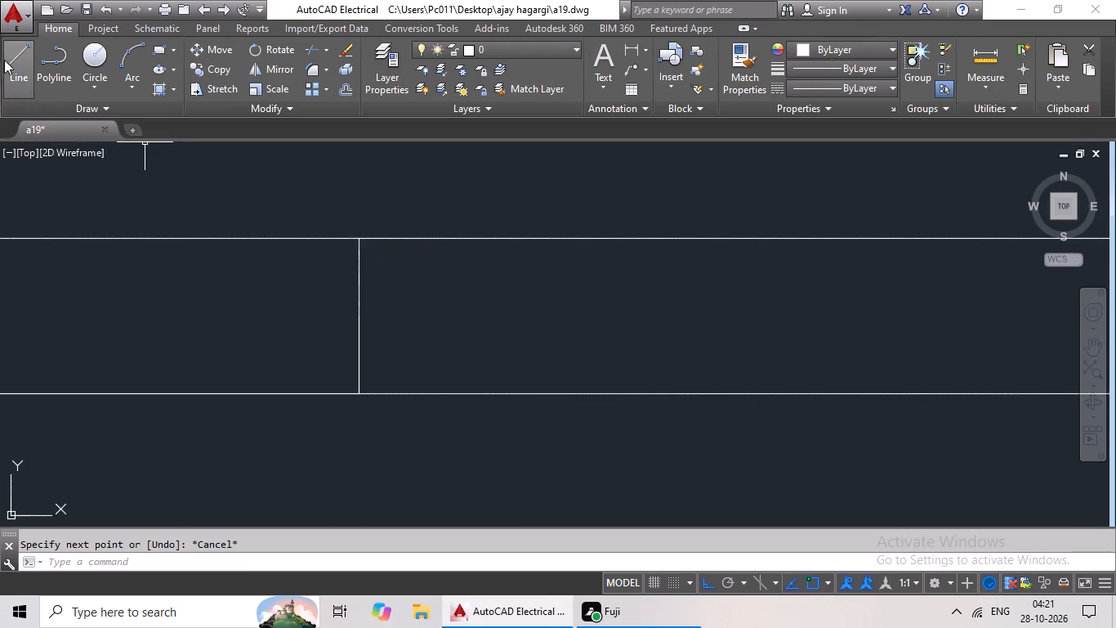
# Draw a 6" horizontal line across the partition between the top middle and top-right rooms.
pyautogui.click(2, 57)
pyautogui.click(22, 70)
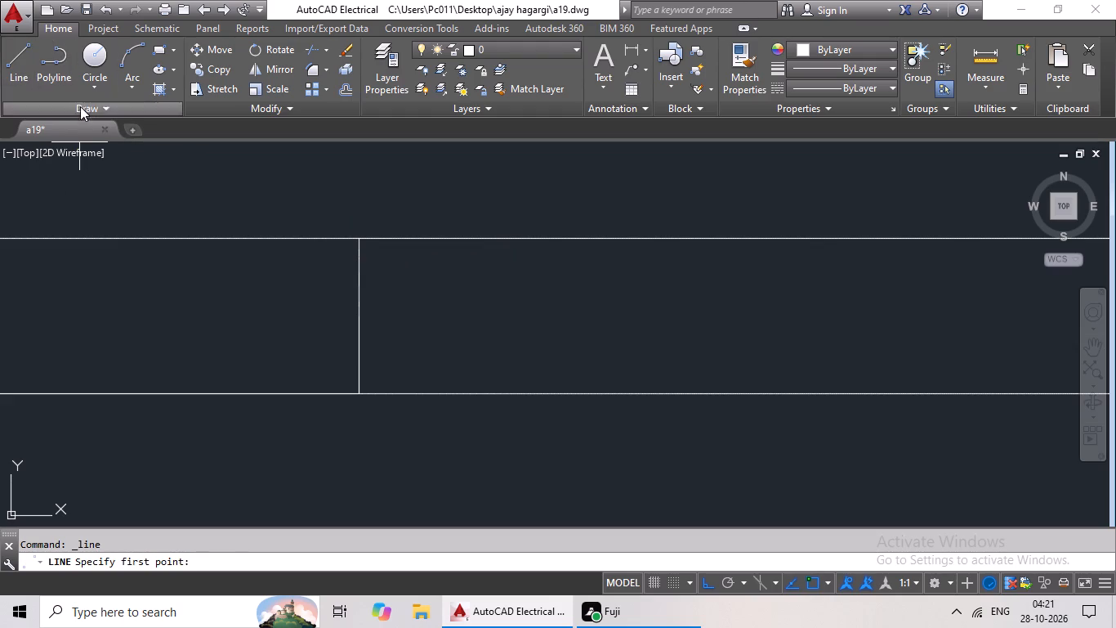
pyautogui.scroll(-5, 136, 144)
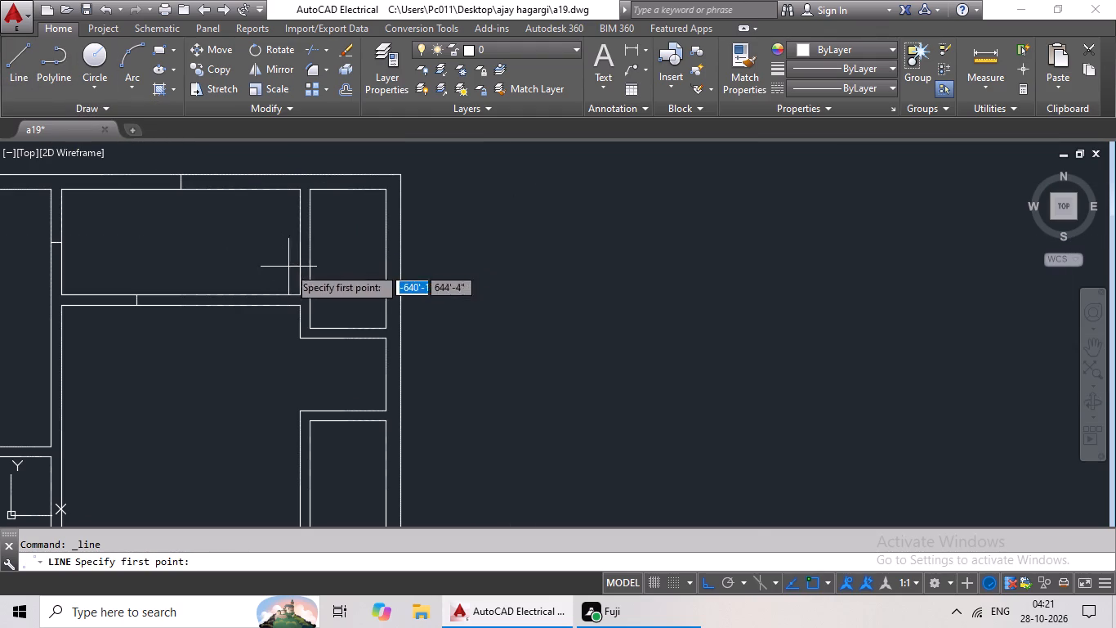
pyautogui.scroll(3, 309, 235)
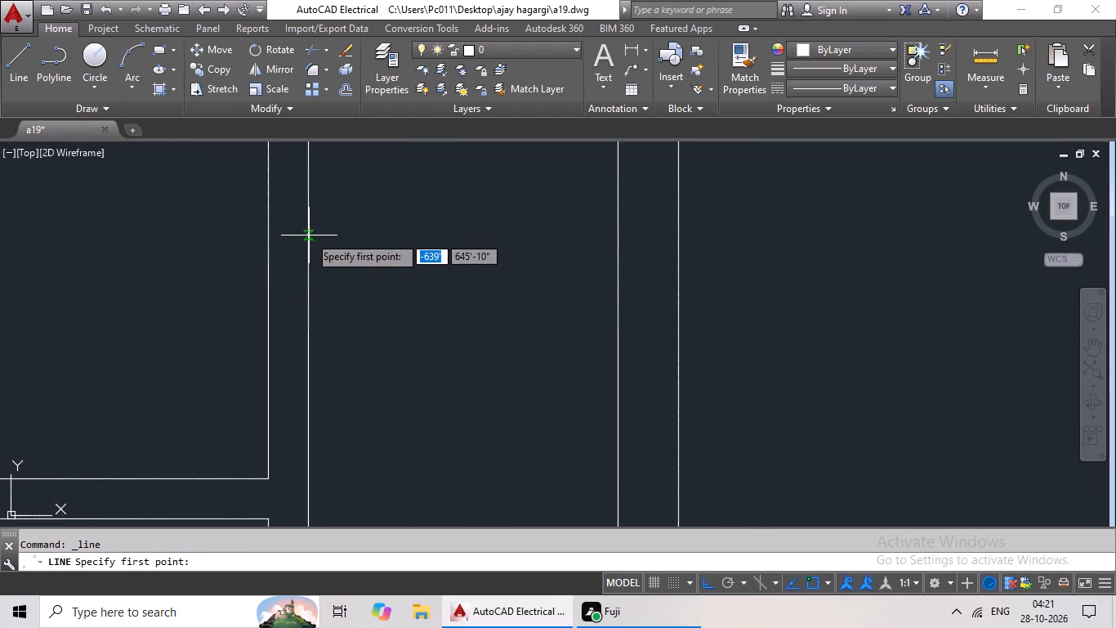
pyautogui.click(266, 262)
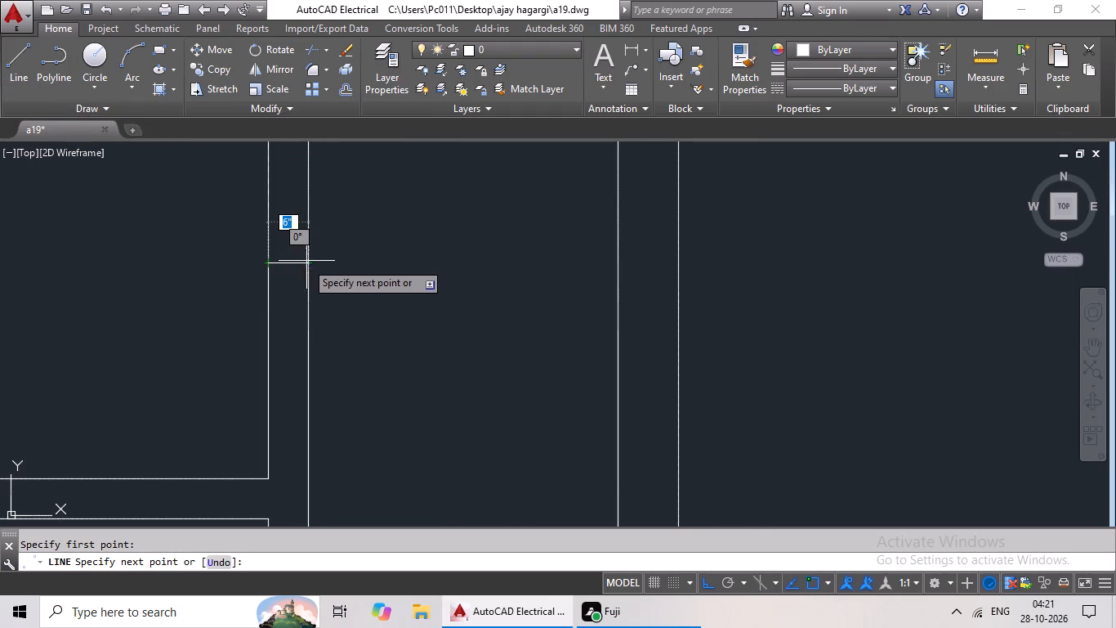
pyautogui.moveTo(304, 265); pyautogui.dragTo(311, 265)
pyautogui.press('Escape')
pyautogui.scroll(-2, 426, 260)
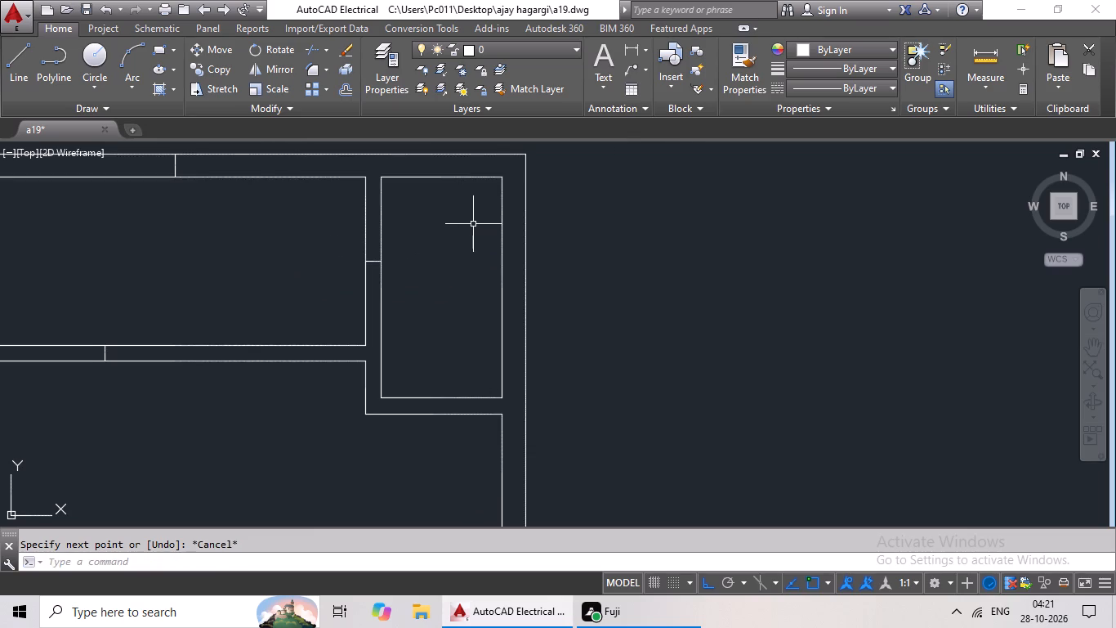
# Draw a vertical line across the large upper middle room's right recess, joining its upper and lower walls.
pyautogui.click(9, 71)
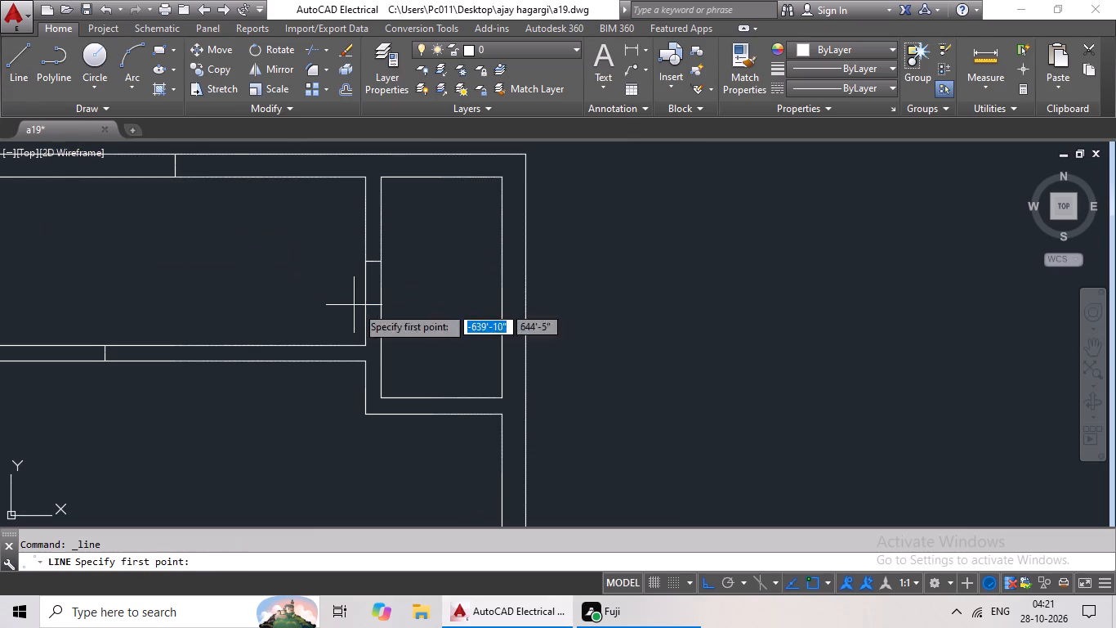
pyautogui.scroll(-1, 392, 361)
pyautogui.moveTo(397, 357); pyautogui.dragTo(417, 290, button='middle')
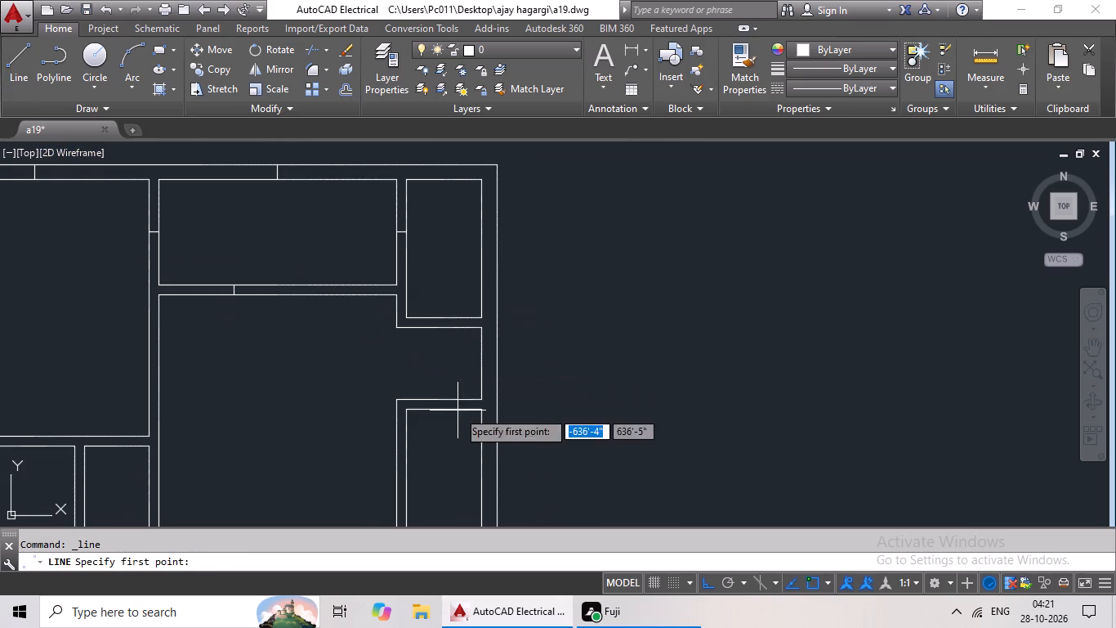
pyautogui.scroll(2, 450, 352)
pyautogui.click(421, 295)
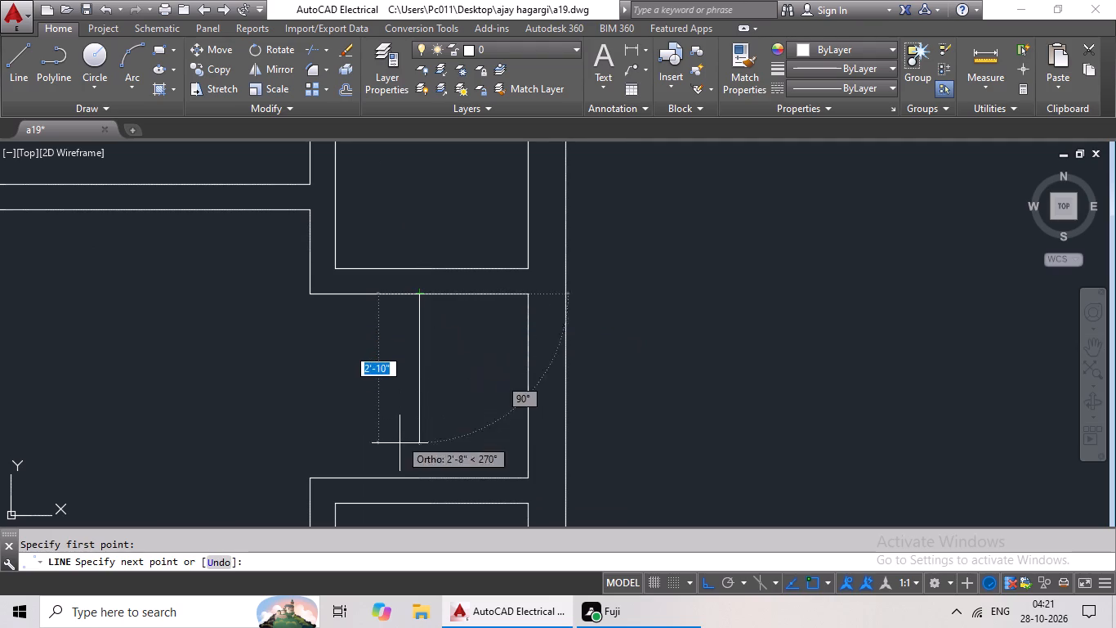
pyautogui.click(413, 479)
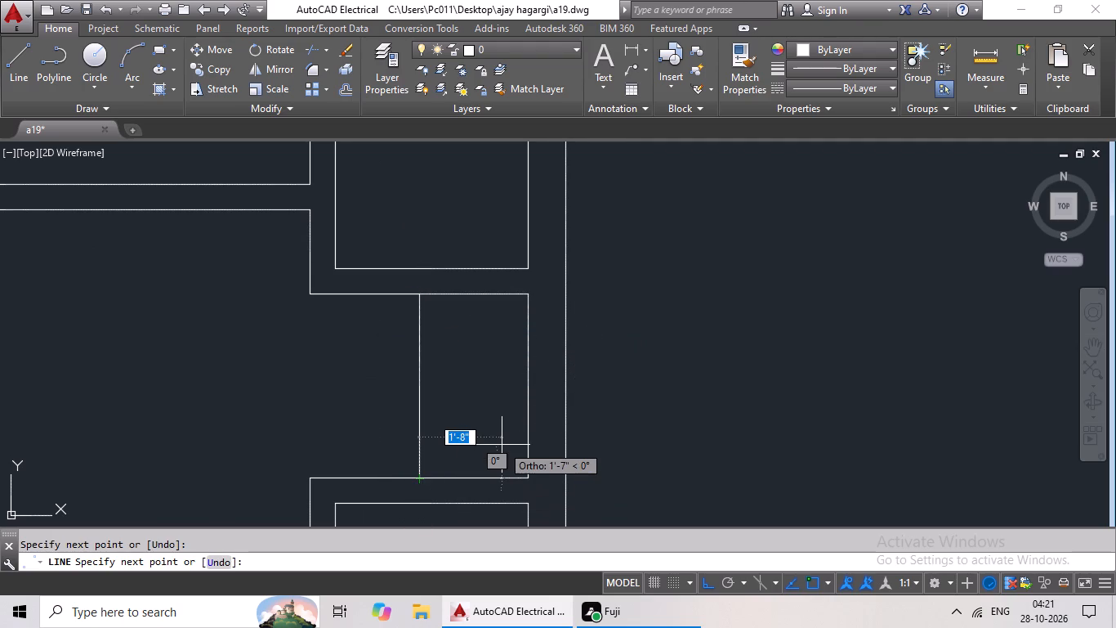
pyautogui.press('Escape')
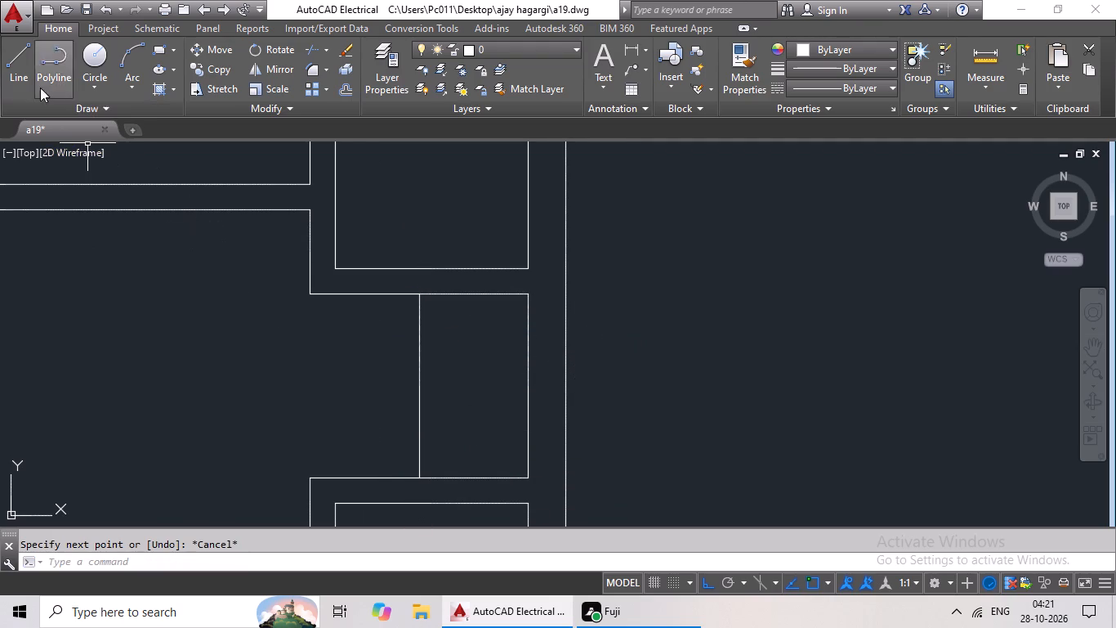
# Draw a short horizontal line across the right outer wall beside the small room below the recess.
pyautogui.click(8, 58)
pyautogui.scroll(-2, 349, 265)
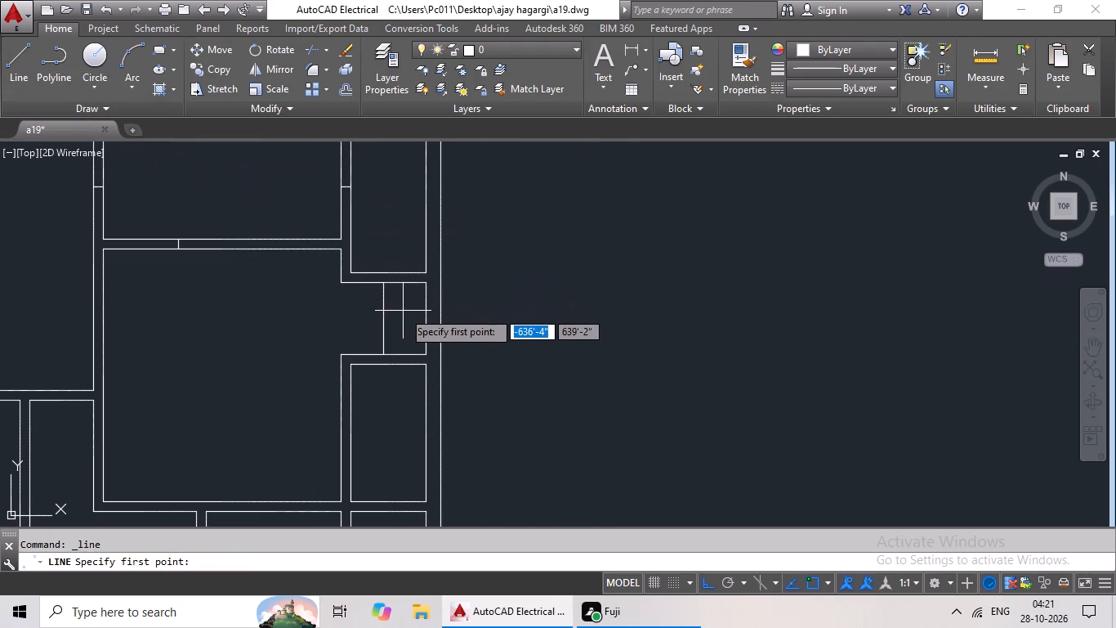
pyautogui.scroll(-2, 347, 347)
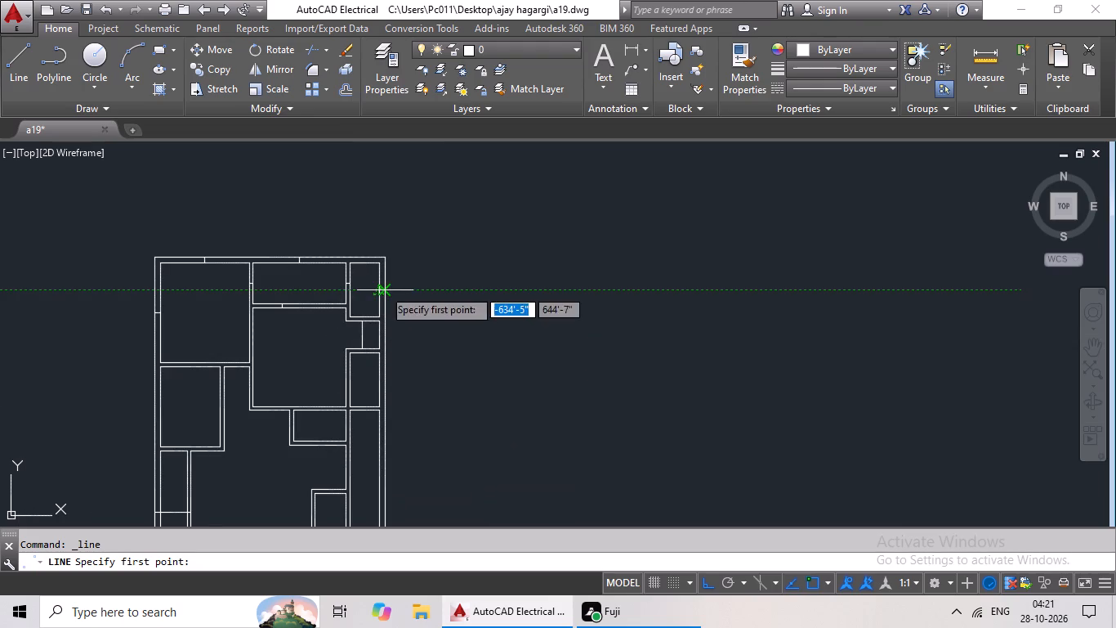
pyautogui.moveTo(373, 307); pyautogui.dragTo(394, 244, button='middle')
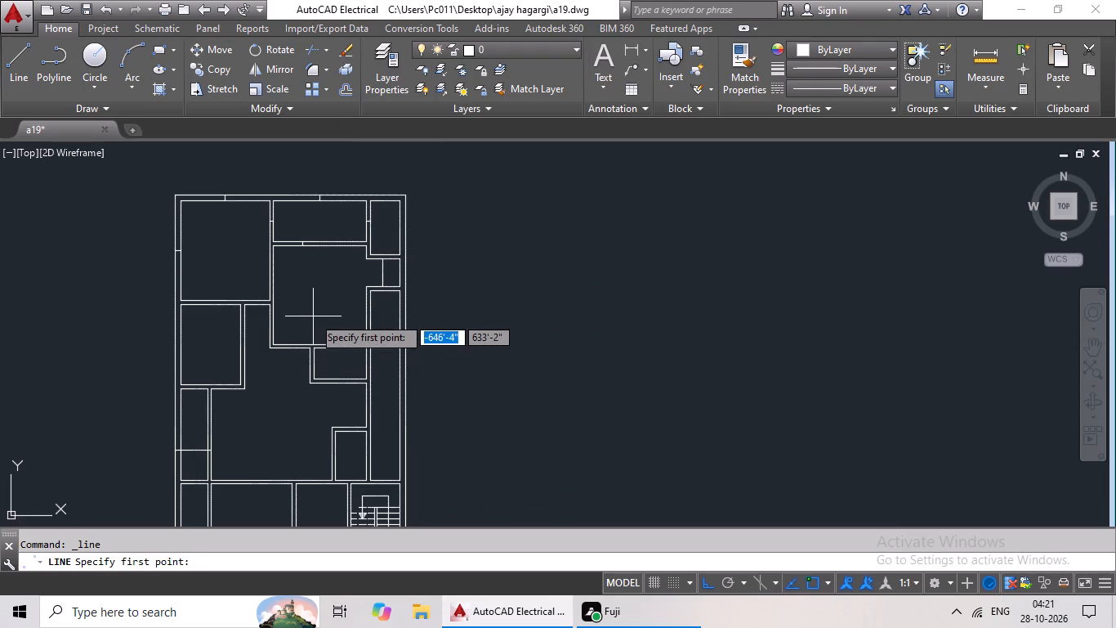
pyautogui.moveTo(341, 293); pyautogui.dragTo(351, 267, button='middle')
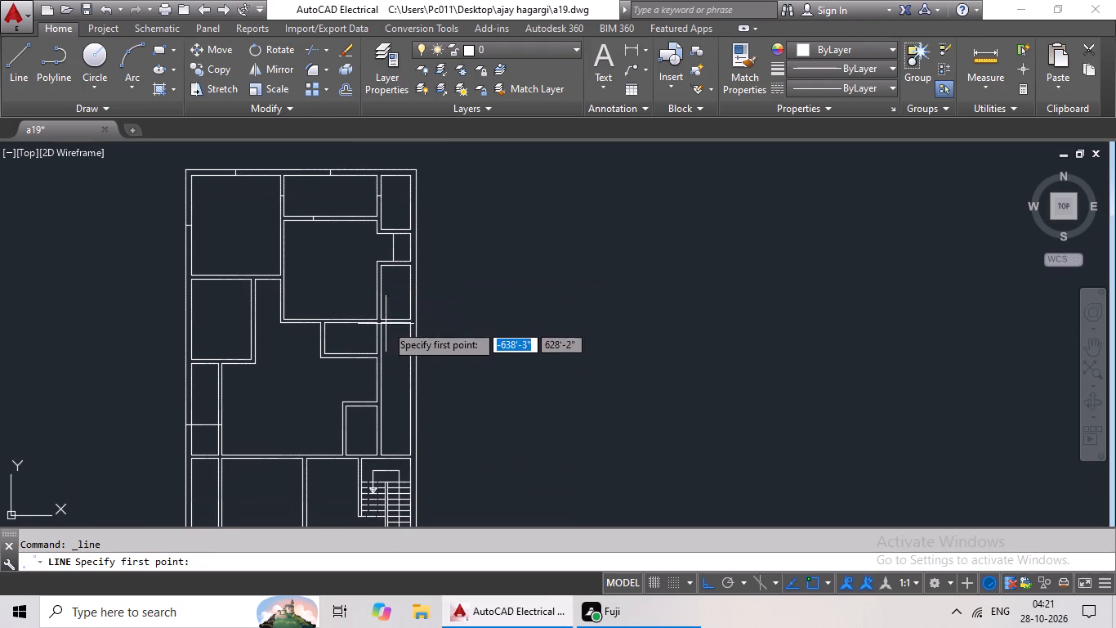
pyautogui.scroll(2, 397, 293)
pyautogui.moveTo(397, 293); pyautogui.dragTo(374, 384, button='middle')
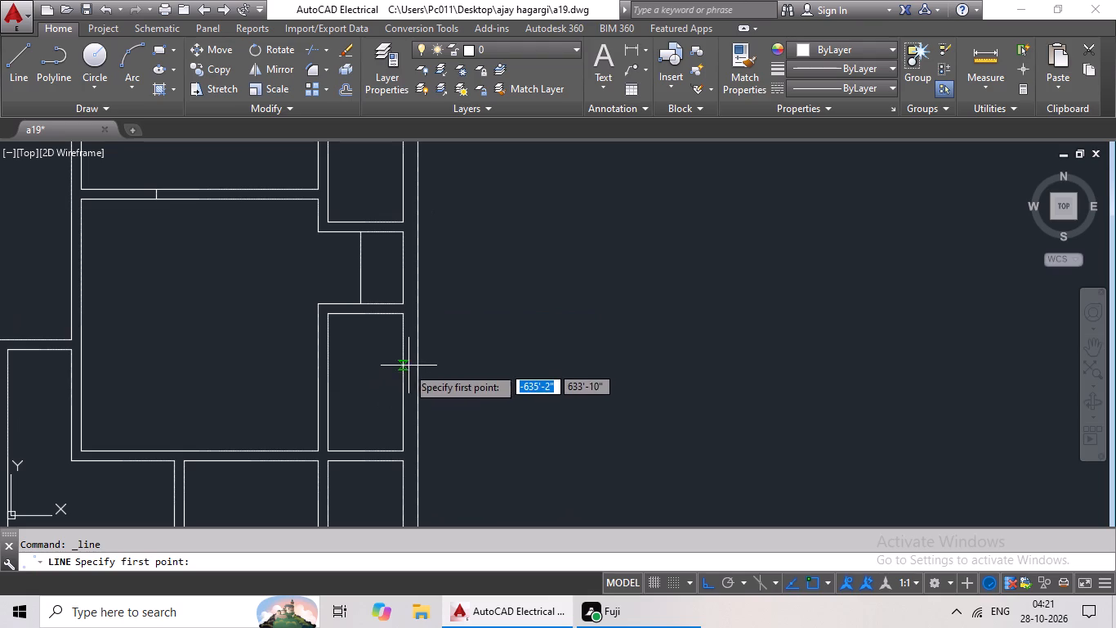
pyautogui.click(399, 385)
pyautogui.click(420, 382)
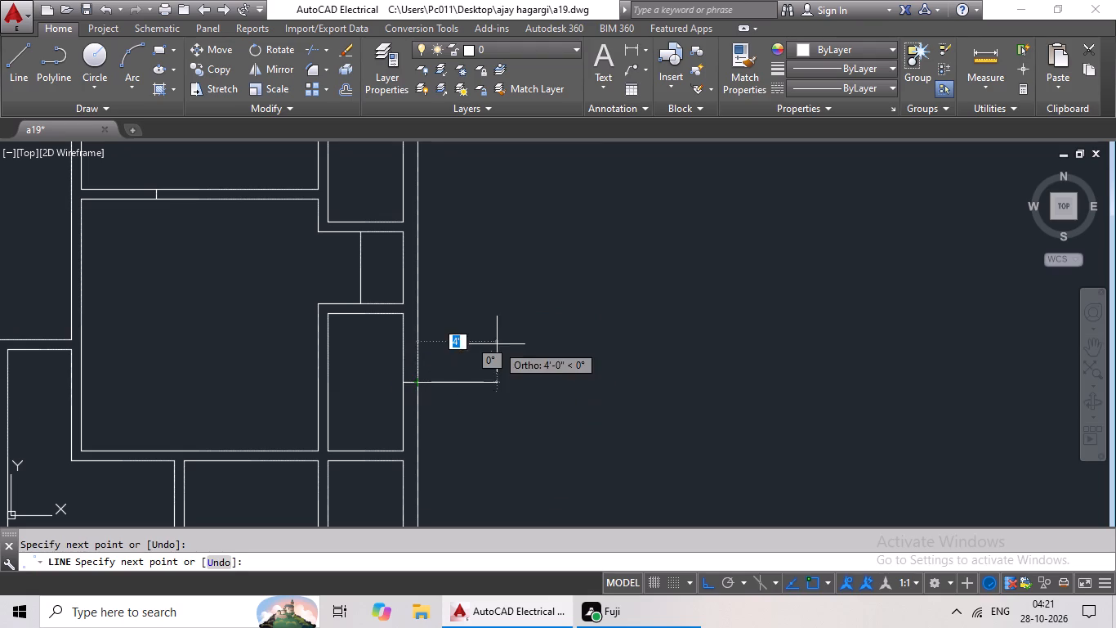
pyautogui.press('Escape')
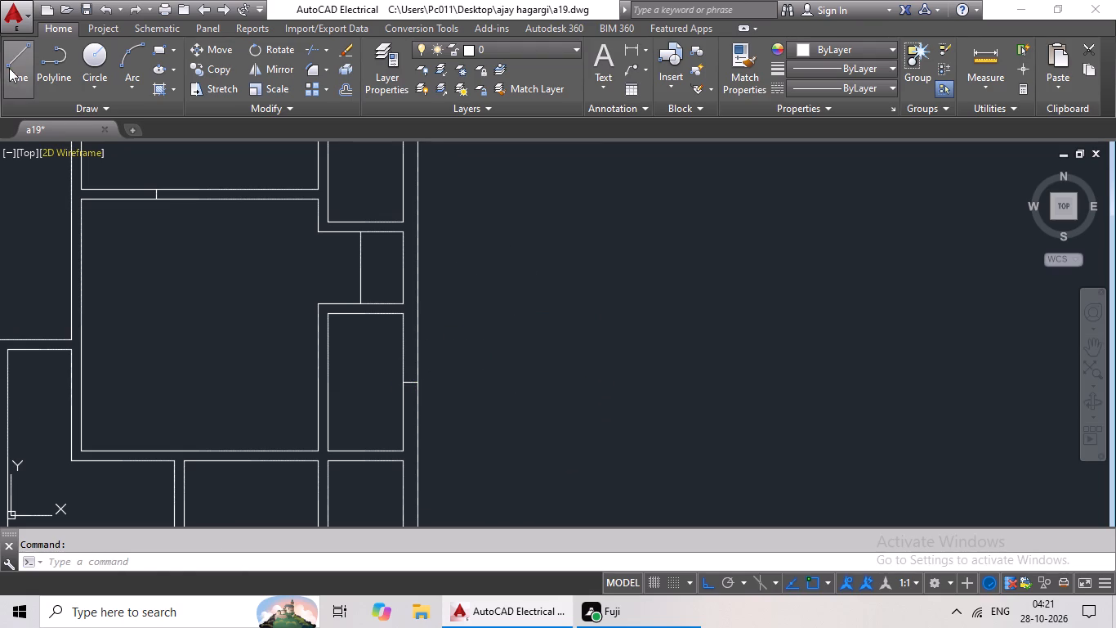
# Draw a short horizontal line across the left outer wall at the midpoint of the room below the top-left room.
pyautogui.click(10, 67)
pyautogui.scroll(-2, 306, 275)
pyautogui.moveTo(320, 294); pyautogui.dragTo(466, 256, button='middle')
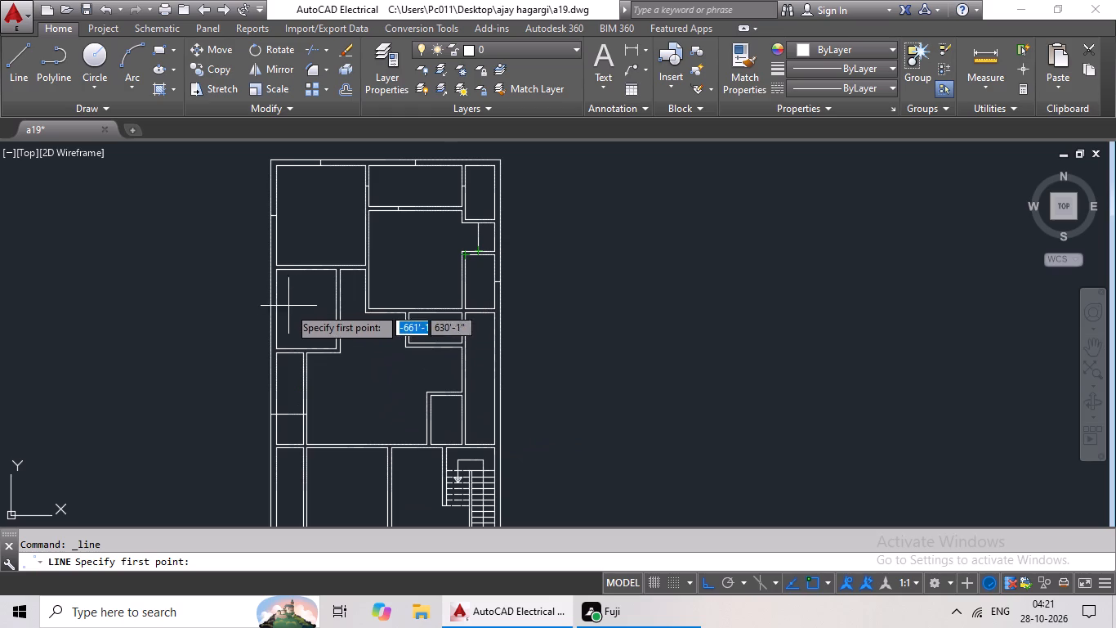
pyautogui.scroll(2, 281, 316)
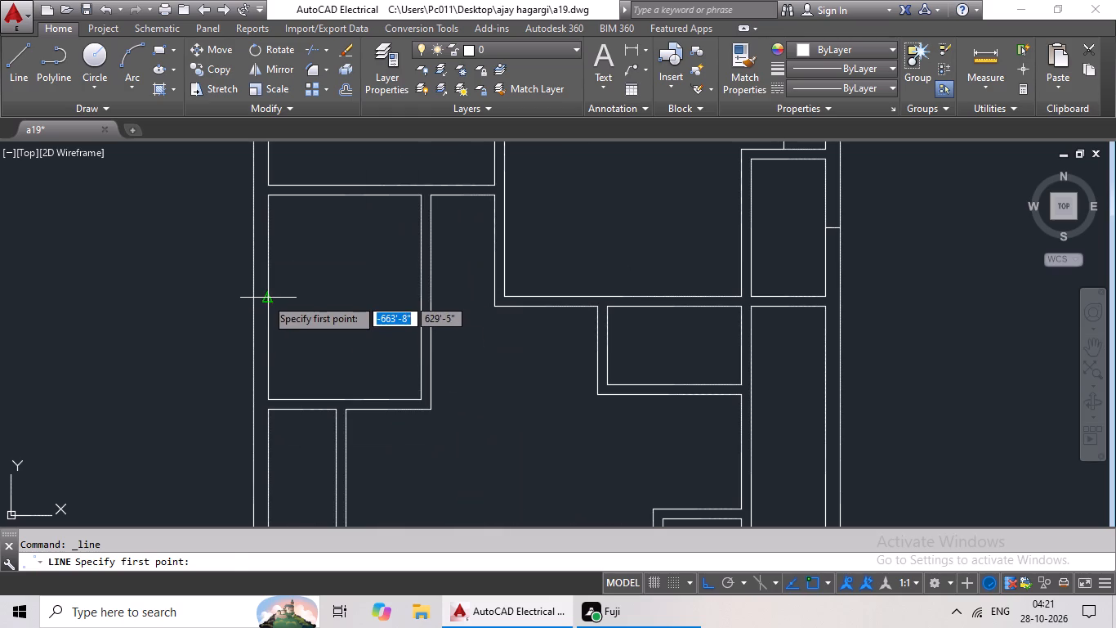
pyautogui.click(266, 298)
pyautogui.moveTo(250, 297); pyautogui.dragTo(261, 292)
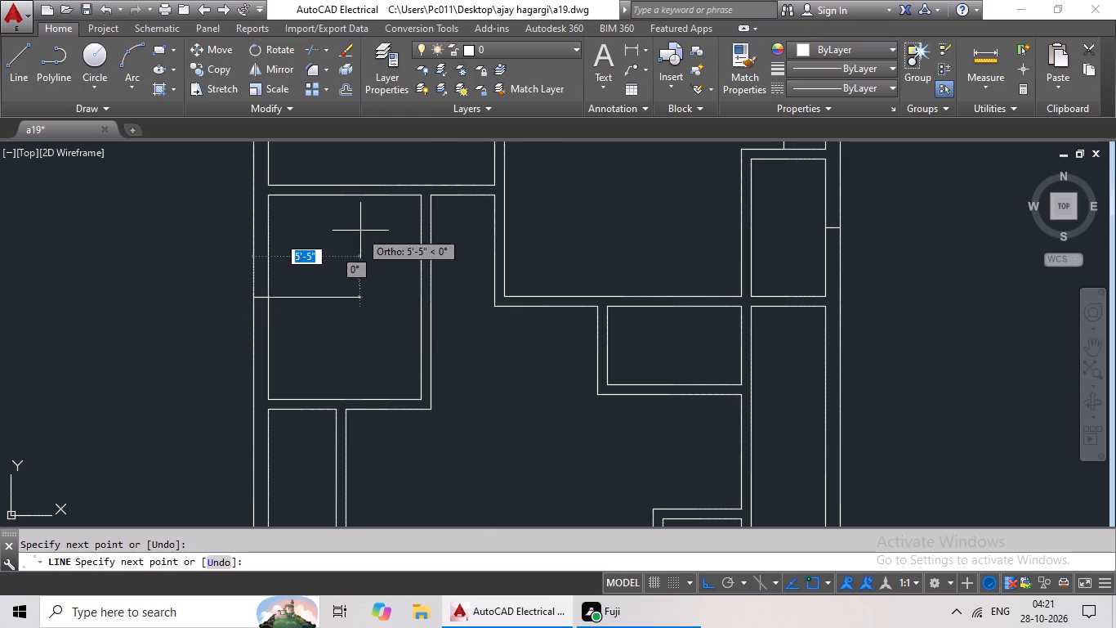
pyautogui.press('Escape')
# Draw a 6" vertical line across the partition between the top-left room and the room below it, at the lower room's midpoint.
pyautogui.click(25, 47)
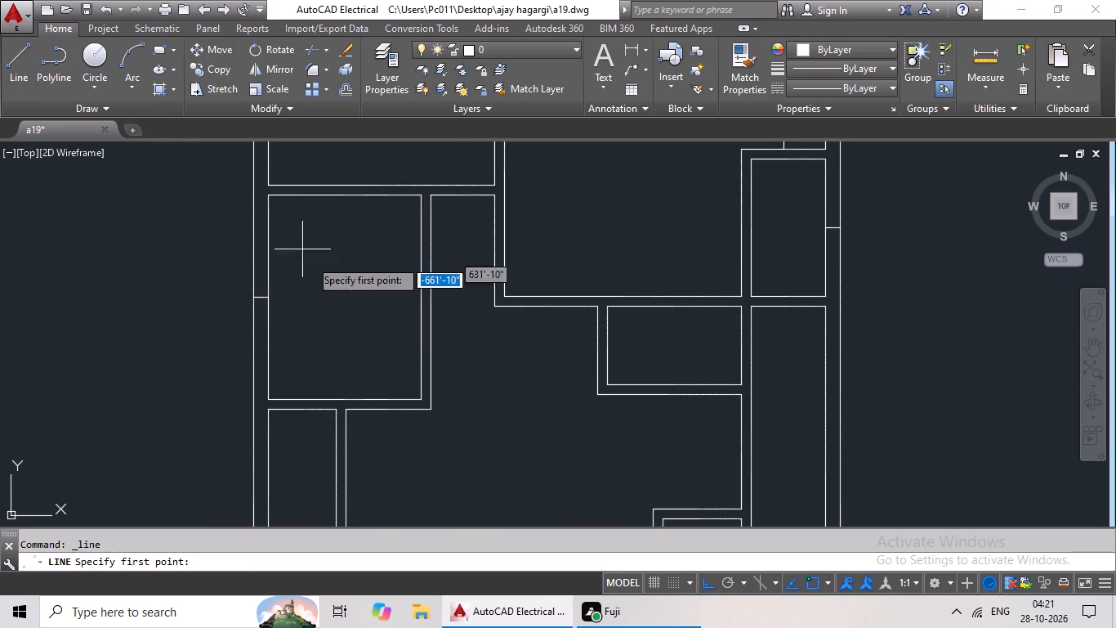
pyautogui.moveTo(364, 204); pyautogui.dragTo(383, 176, button='middle')
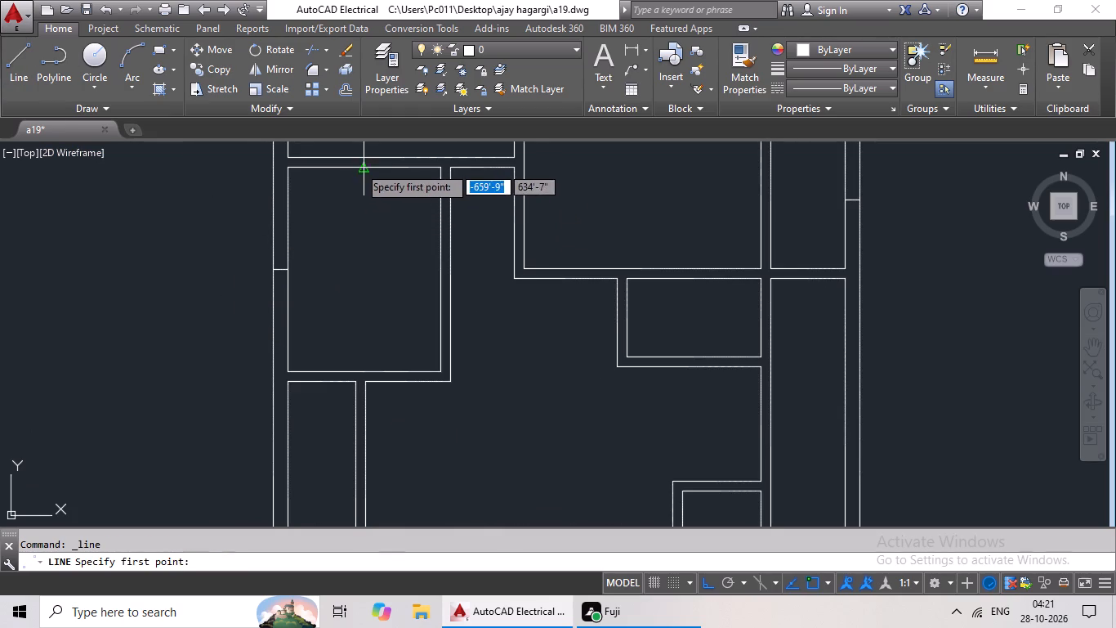
pyautogui.click(363, 168)
pyautogui.moveTo(369, 146); pyautogui.dragTo(355, 248, button='middle')
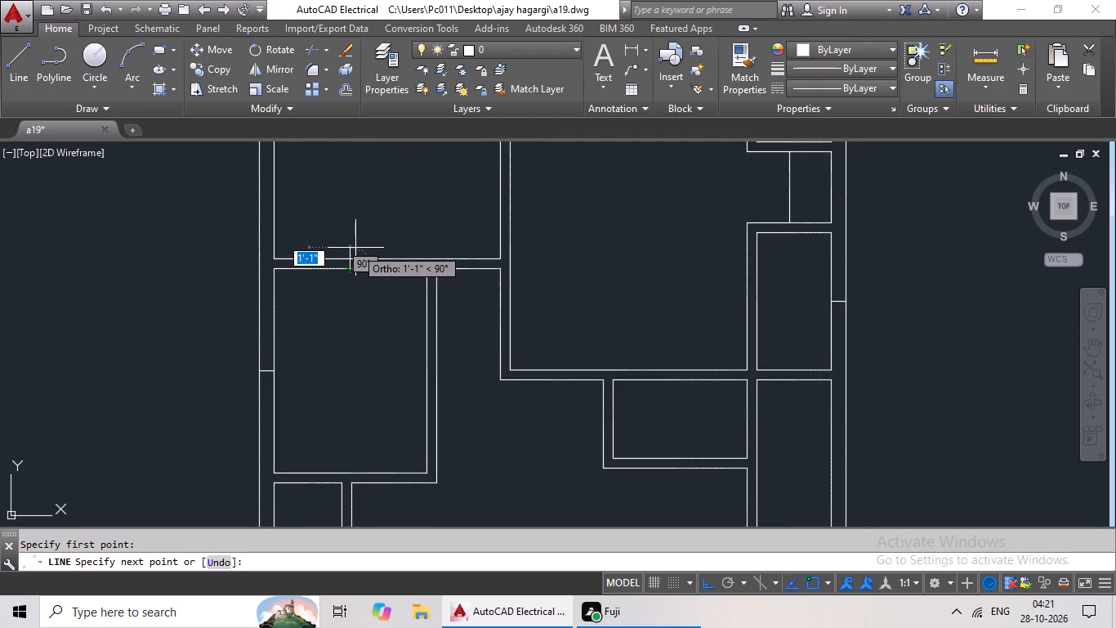
pyautogui.scroll(2, 354, 252)
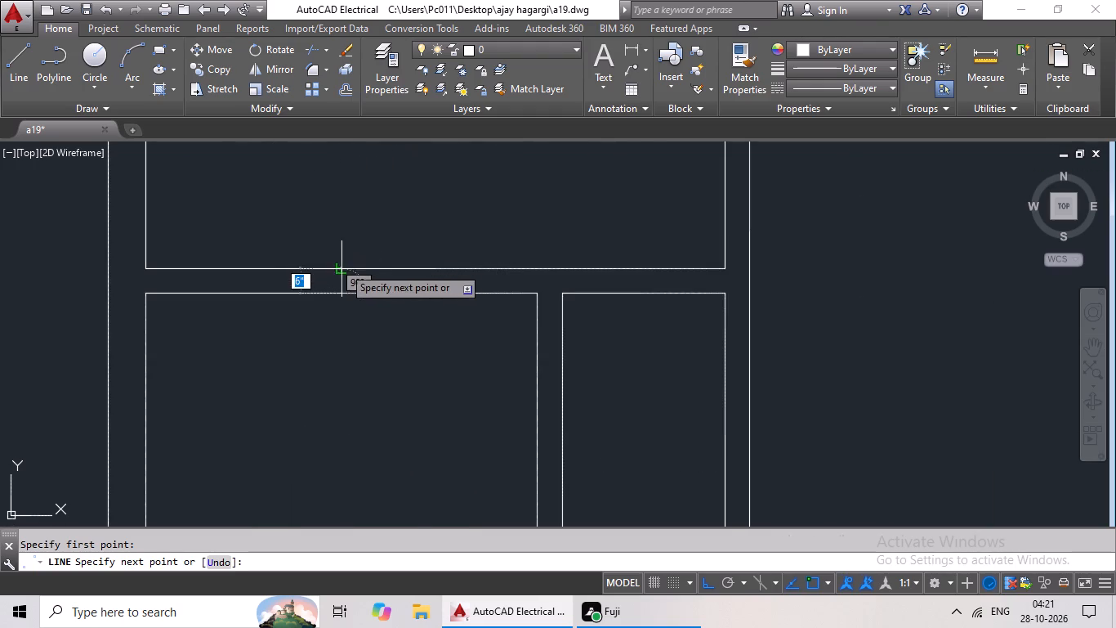
pyautogui.click(342, 266)
pyautogui.press('Escape')
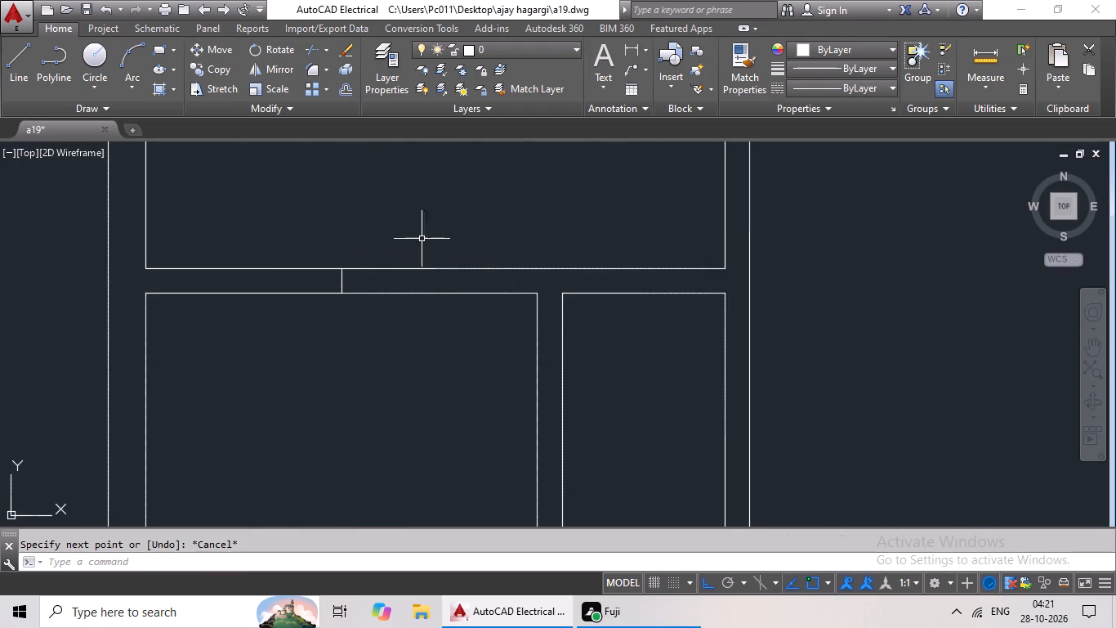
# Draw a short vertical line across the partition above the narrow left room, at the midpoint of that room's upper wall.
pyautogui.click(10, 65)
pyautogui.scroll(-2, 287, 244)
pyautogui.scroll(-2, 363, 295)
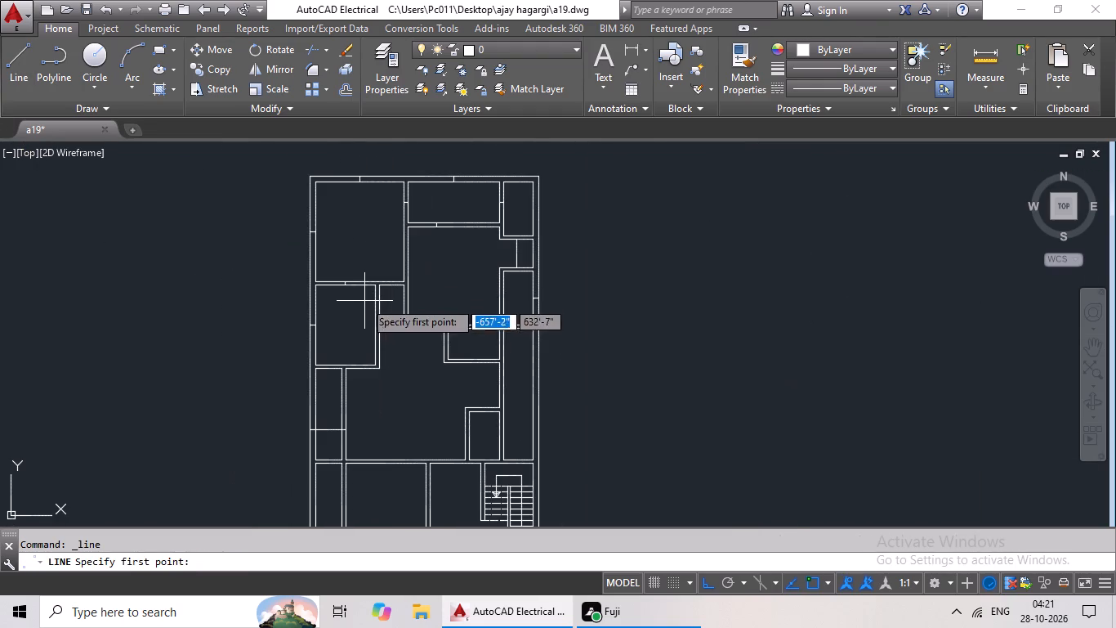
pyautogui.moveTo(444, 285); pyautogui.dragTo(471, 240, button='middle')
pyautogui.moveTo(441, 285); pyautogui.dragTo(452, 249, button='middle')
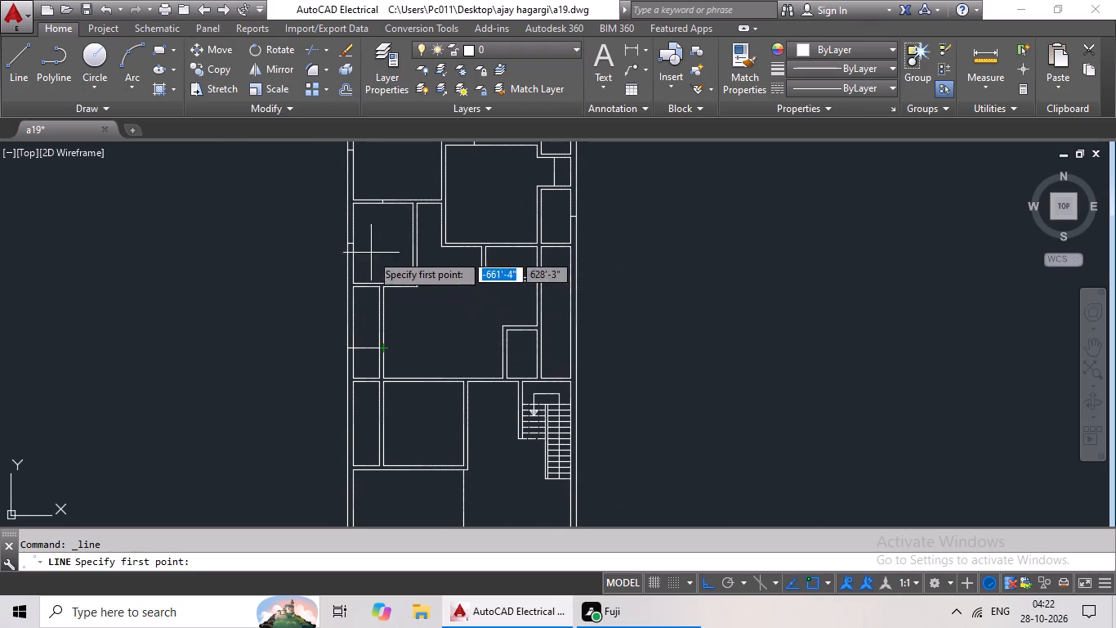
pyautogui.scroll(4, 366, 283)
pyautogui.click(366, 304)
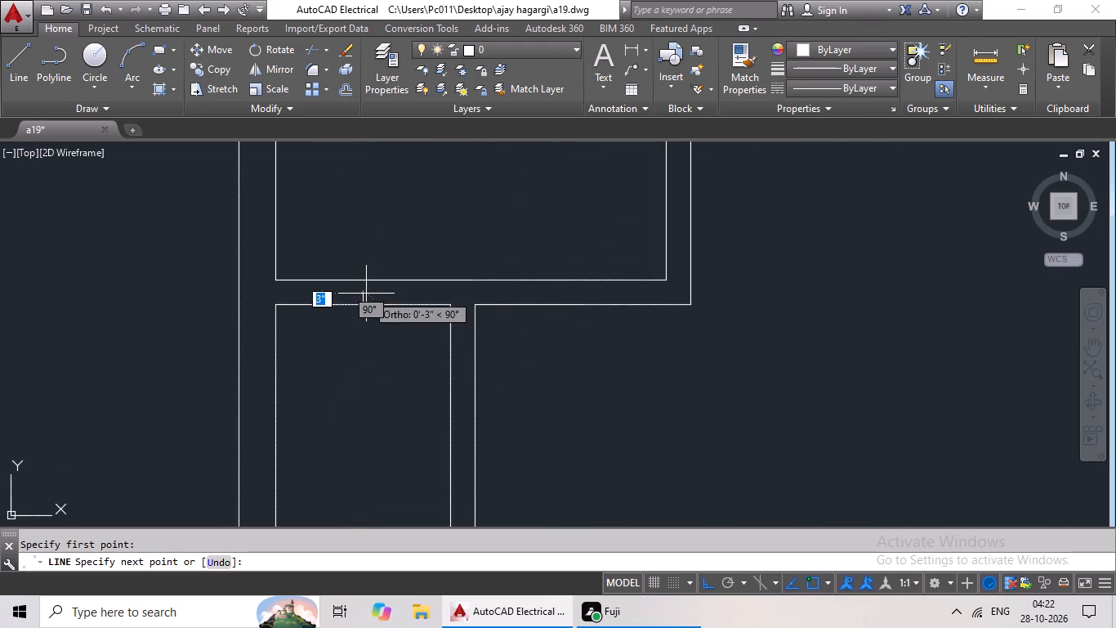
pyautogui.click(366, 281)
pyautogui.press('Escape')
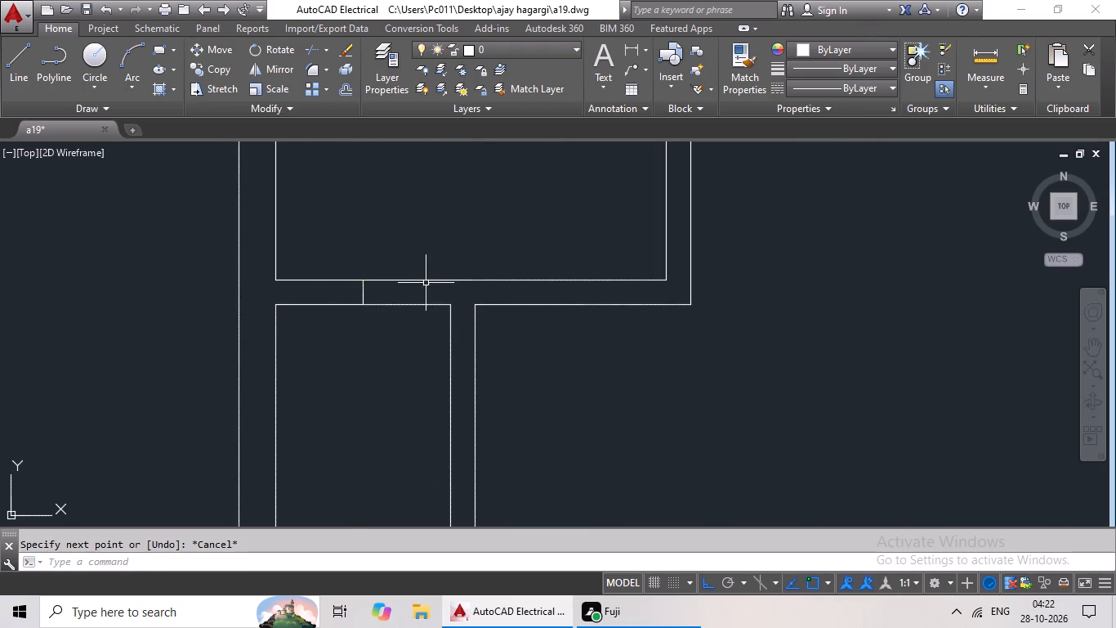
# Draw a short horizontal line across the narrow left room's right partition, at the midpoint of its inner face.
pyautogui.click(12, 61)
pyautogui.scroll(-1, 542, 415)
pyautogui.moveTo(538, 431); pyautogui.dragTo(561, 302, button='middle')
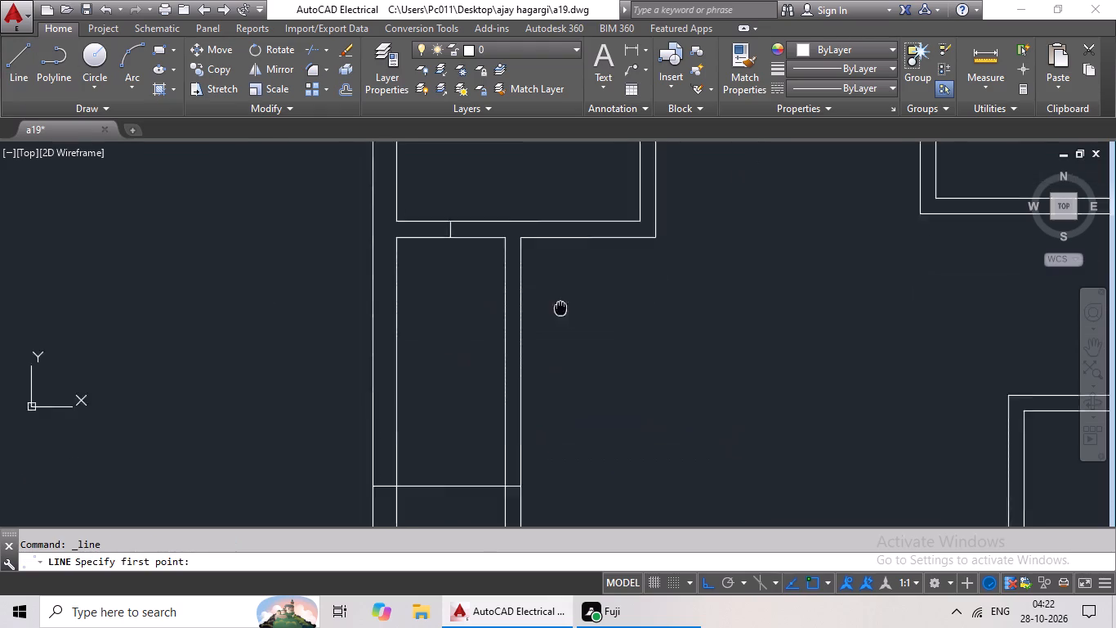
pyautogui.moveTo(561, 302); pyautogui.dragTo(566, 282, button='middle')
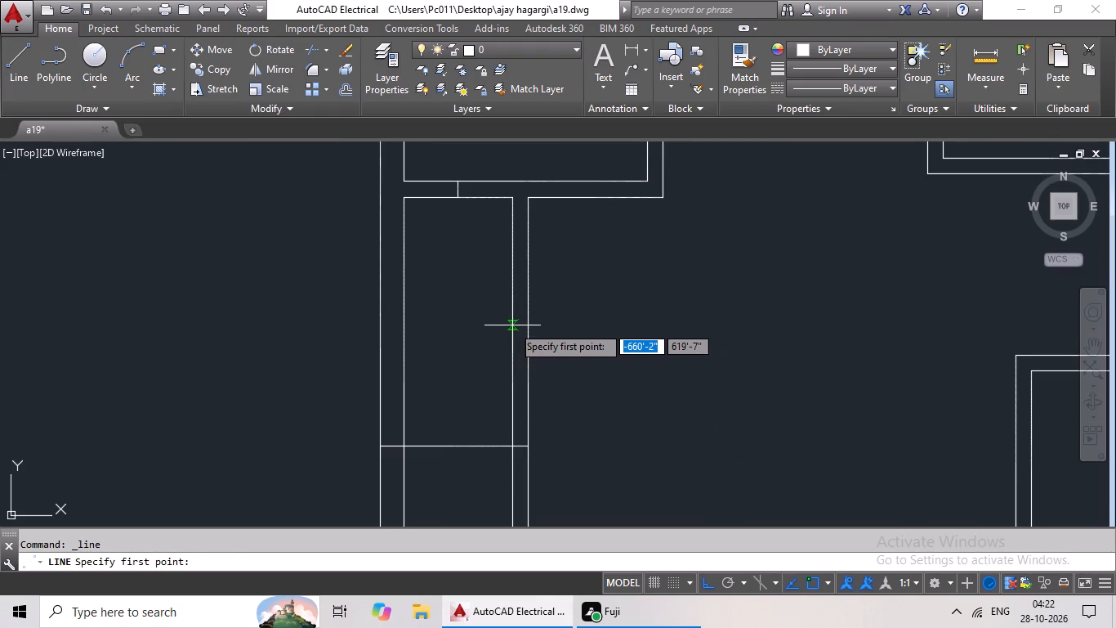
pyautogui.moveTo(512, 325); pyautogui.dragTo(520, 328)
pyautogui.click(527, 326)
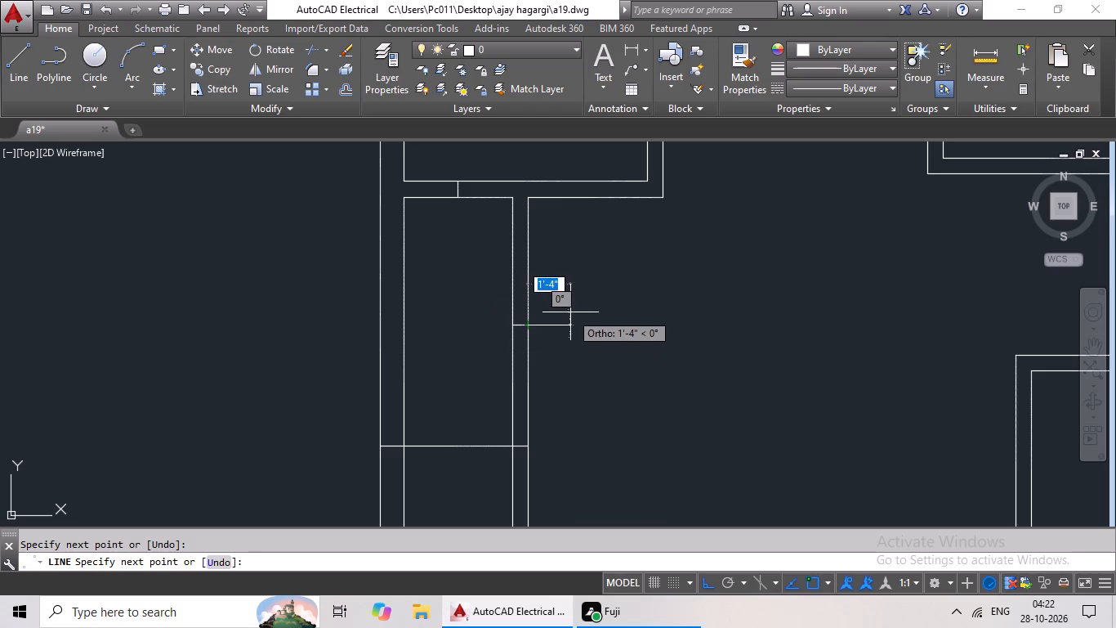
pyautogui.press('Escape')
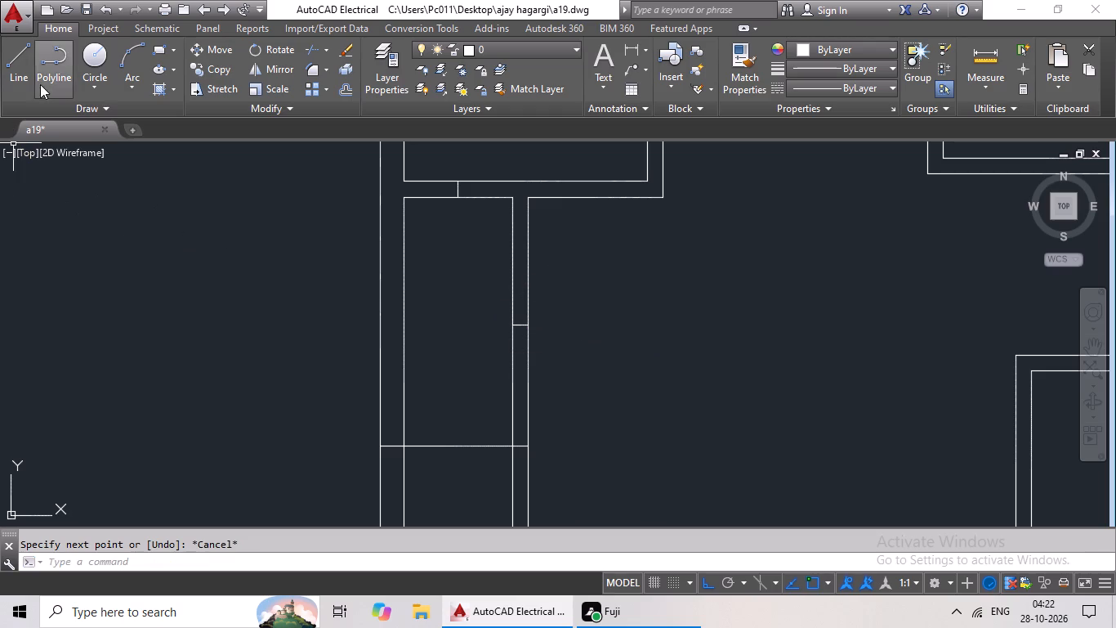
# Draw a short vertical line across the lower wall of the lower-left narrow room, at that room's midpoint.
pyautogui.click(29, 75)
pyautogui.scroll(-1, 496, 336)
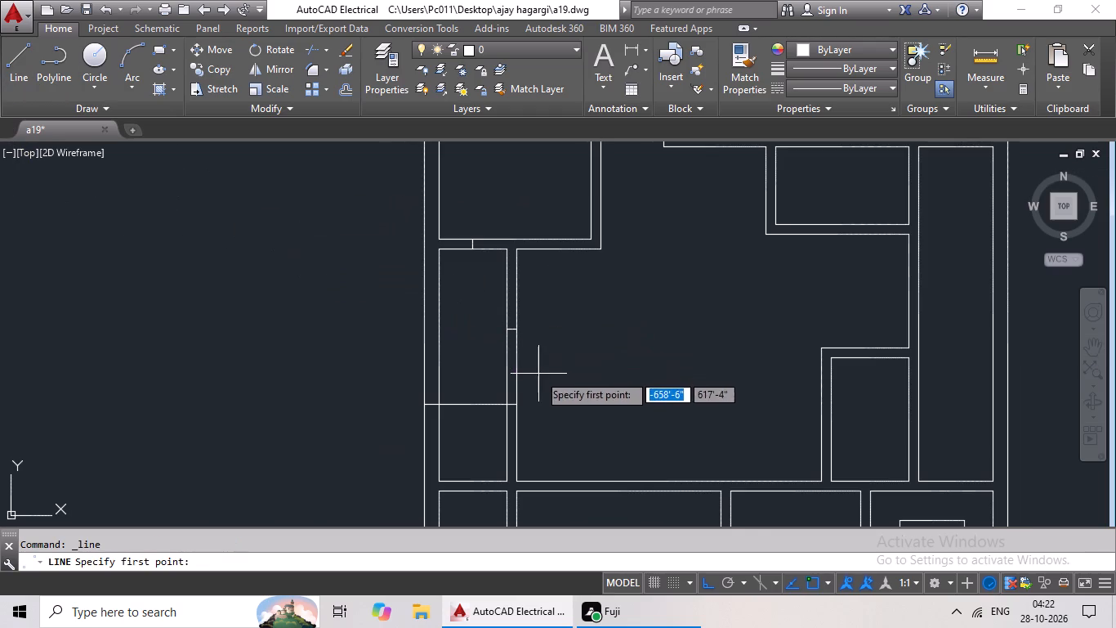
pyautogui.moveTo(541, 367); pyautogui.dragTo(569, 274, button='middle')
pyautogui.moveTo(570, 272); pyautogui.dragTo(594, 214, button='middle')
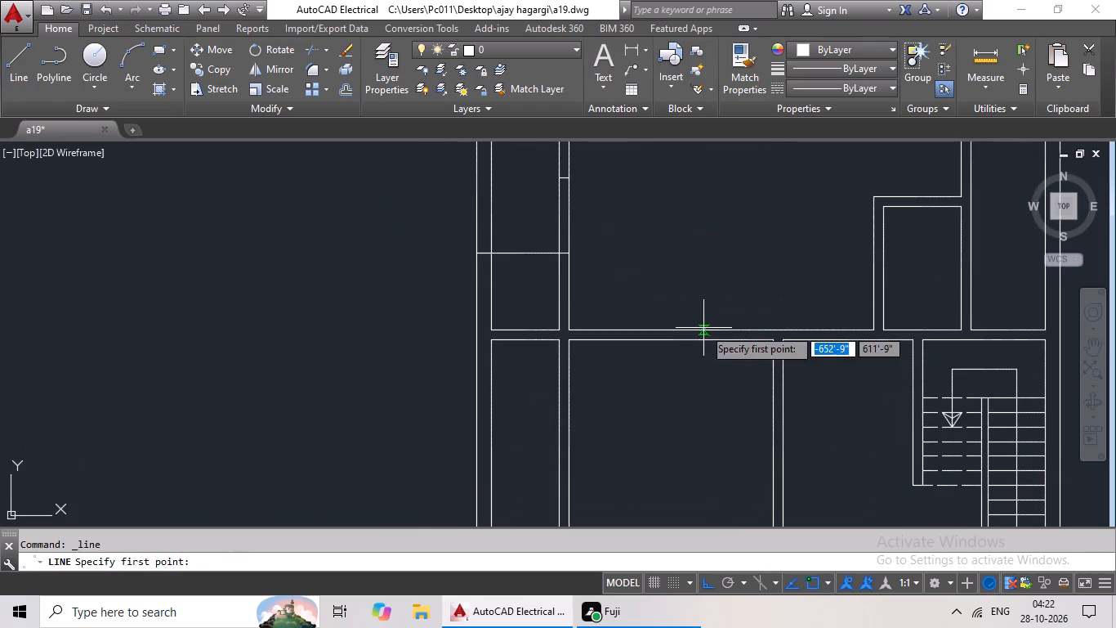
pyautogui.moveTo(703, 326); pyautogui.dragTo(712, 257, button='middle')
pyautogui.scroll(-1, 565, 352)
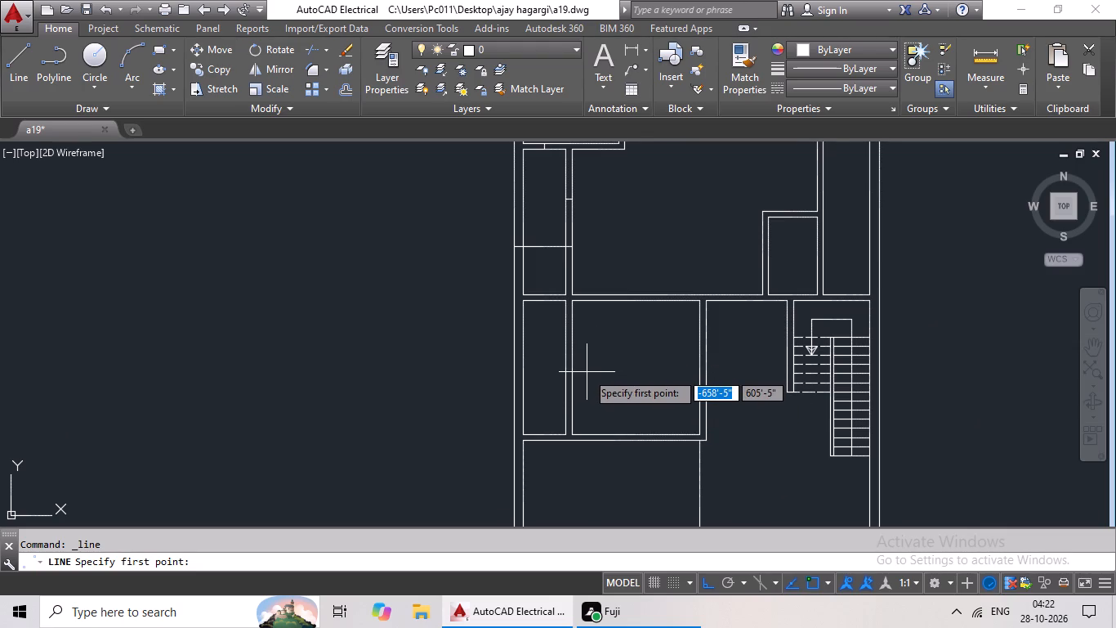
pyautogui.scroll(2, 544, 440)
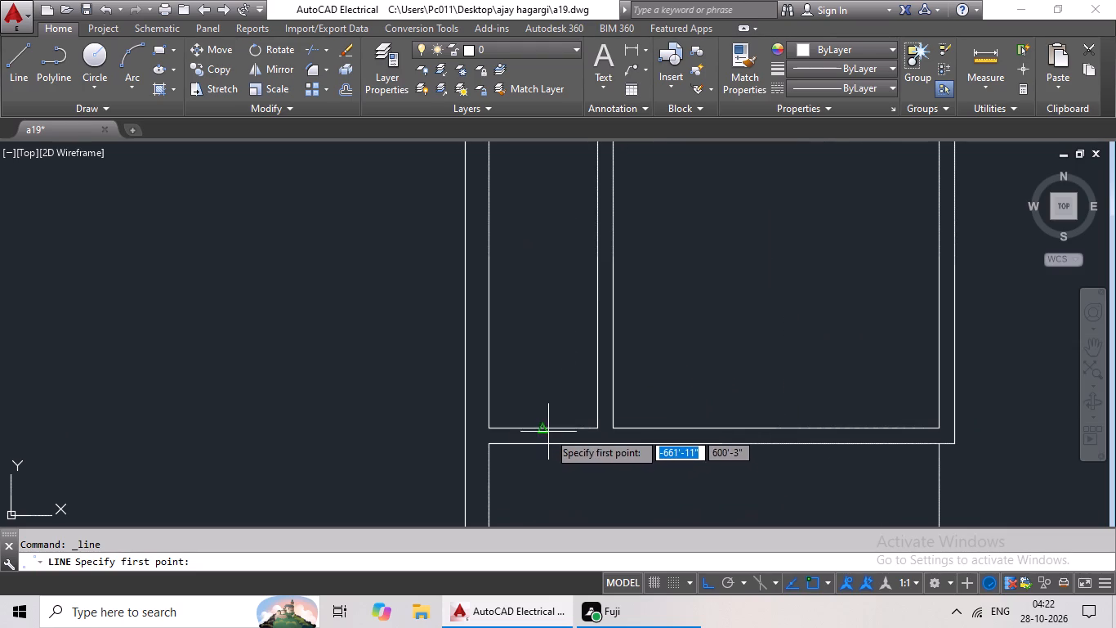
pyautogui.click(541, 428)
pyautogui.click(541, 444)
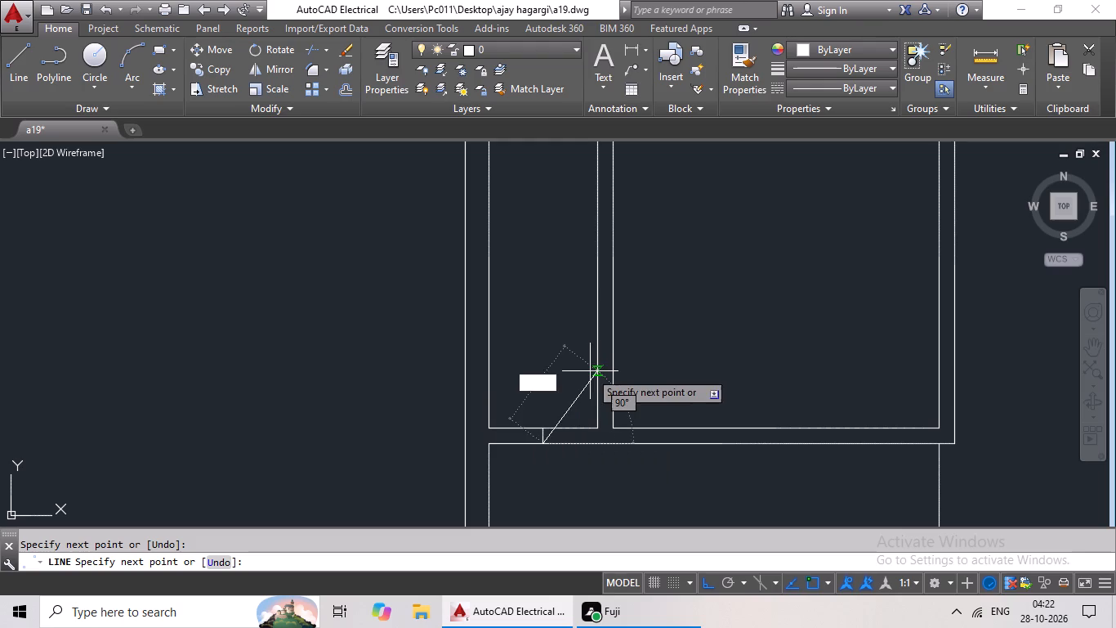
pyautogui.press('Escape')
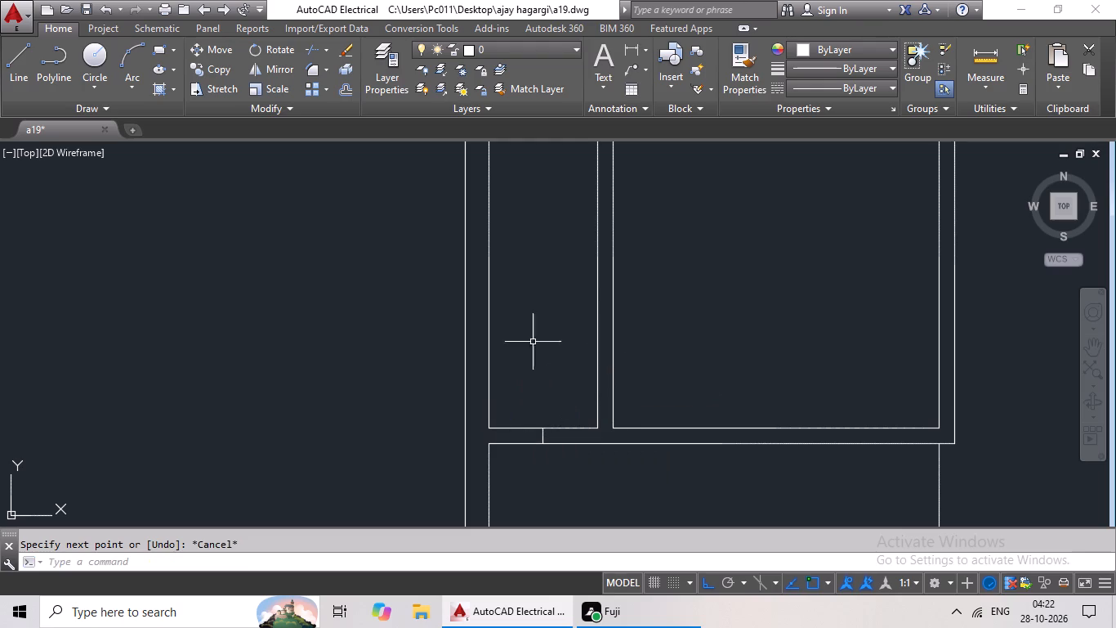
# Draw a 6" vertical line across the lower wall of the room beside the lower-left narrow room, from the lower wall line's midpoint.
pyautogui.click(17, 78)
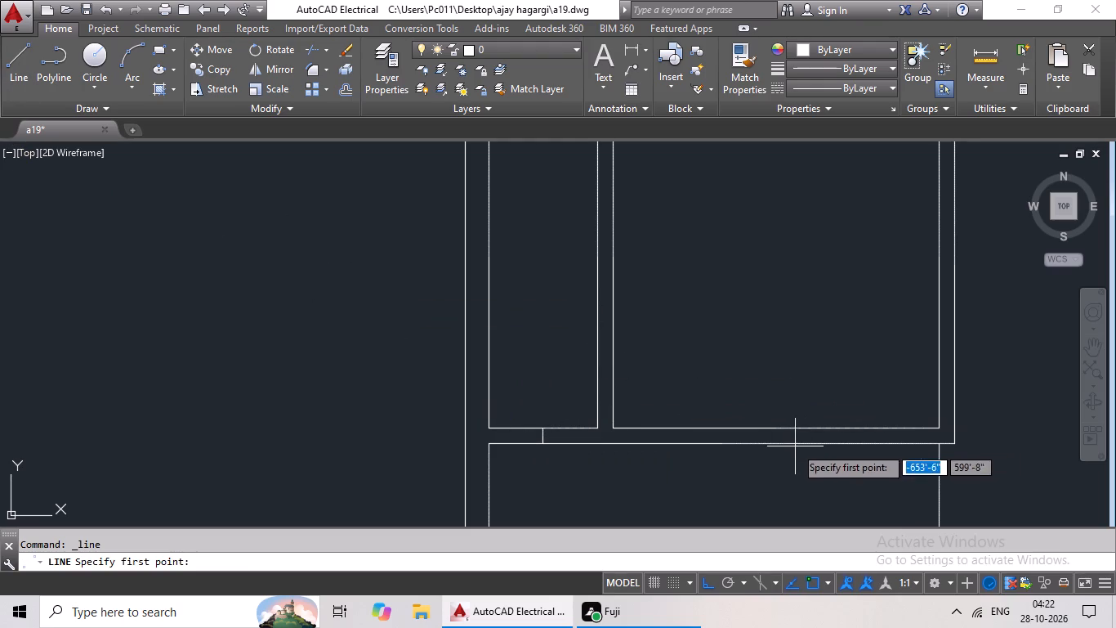
pyautogui.click(722, 446)
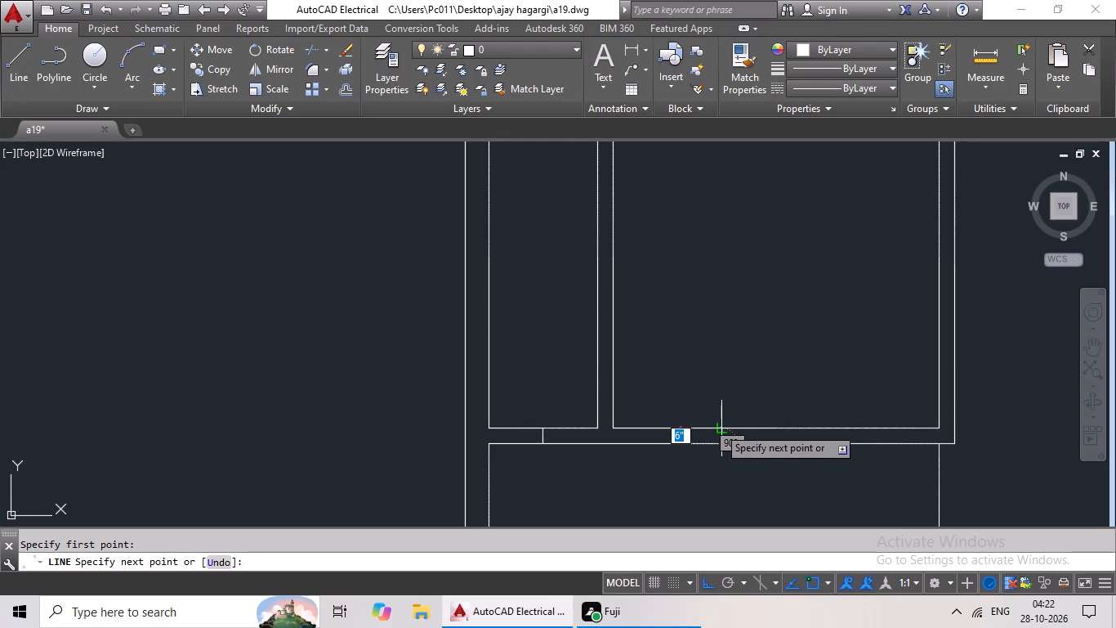
pyautogui.click(717, 424)
pyautogui.press('Escape')
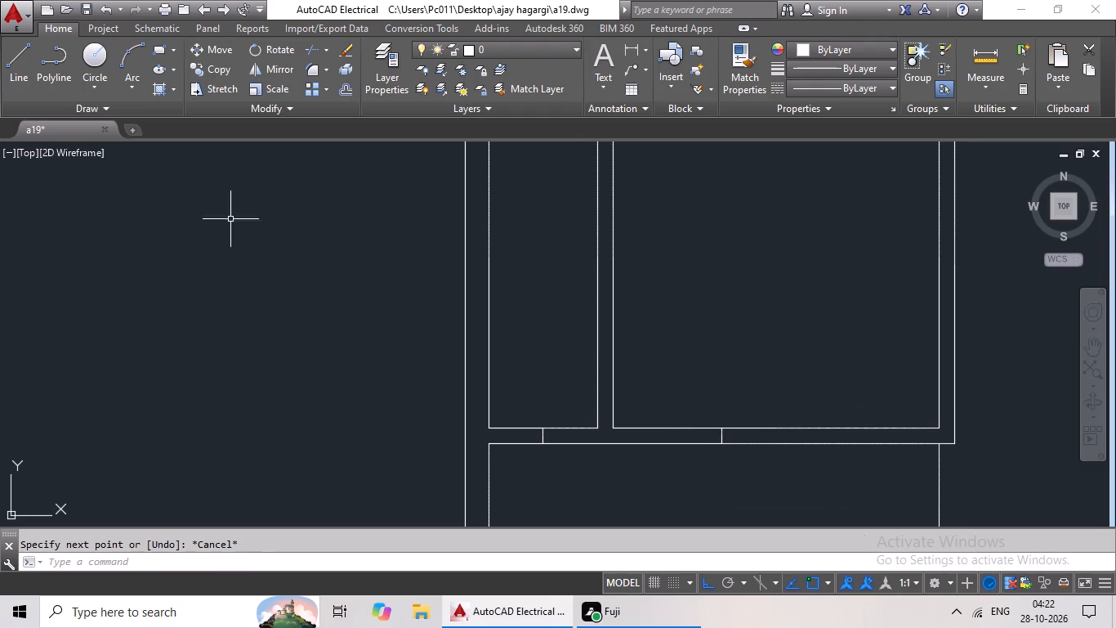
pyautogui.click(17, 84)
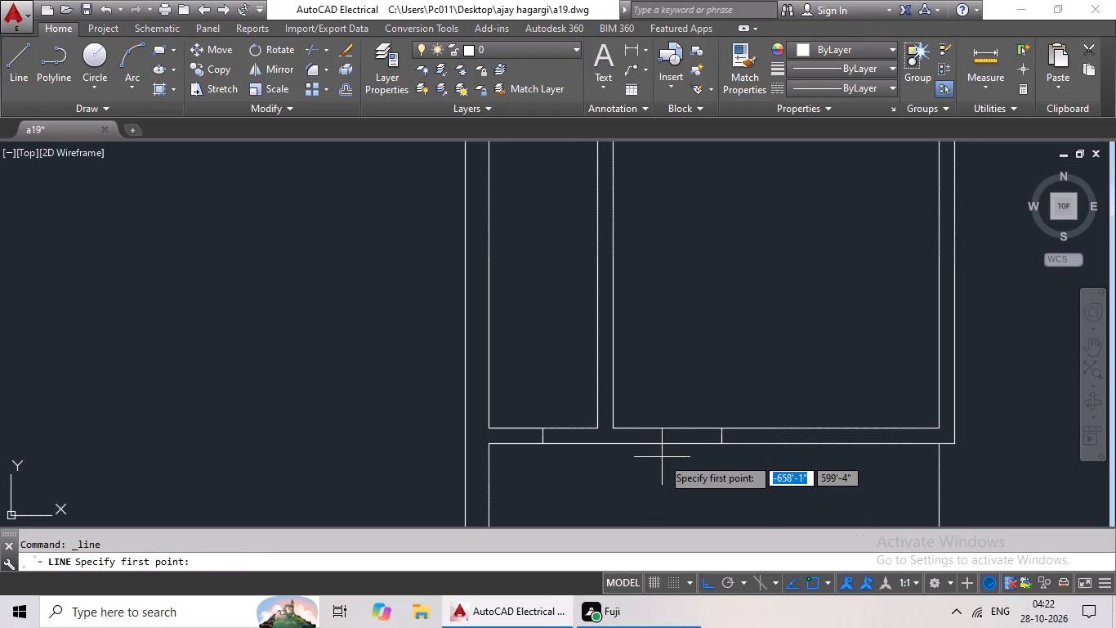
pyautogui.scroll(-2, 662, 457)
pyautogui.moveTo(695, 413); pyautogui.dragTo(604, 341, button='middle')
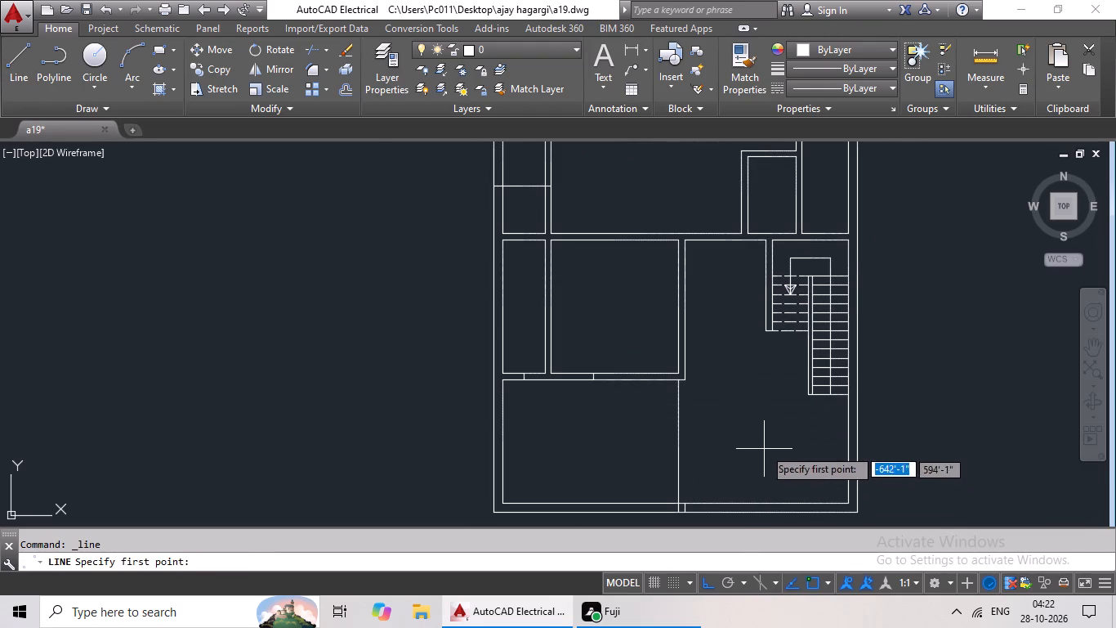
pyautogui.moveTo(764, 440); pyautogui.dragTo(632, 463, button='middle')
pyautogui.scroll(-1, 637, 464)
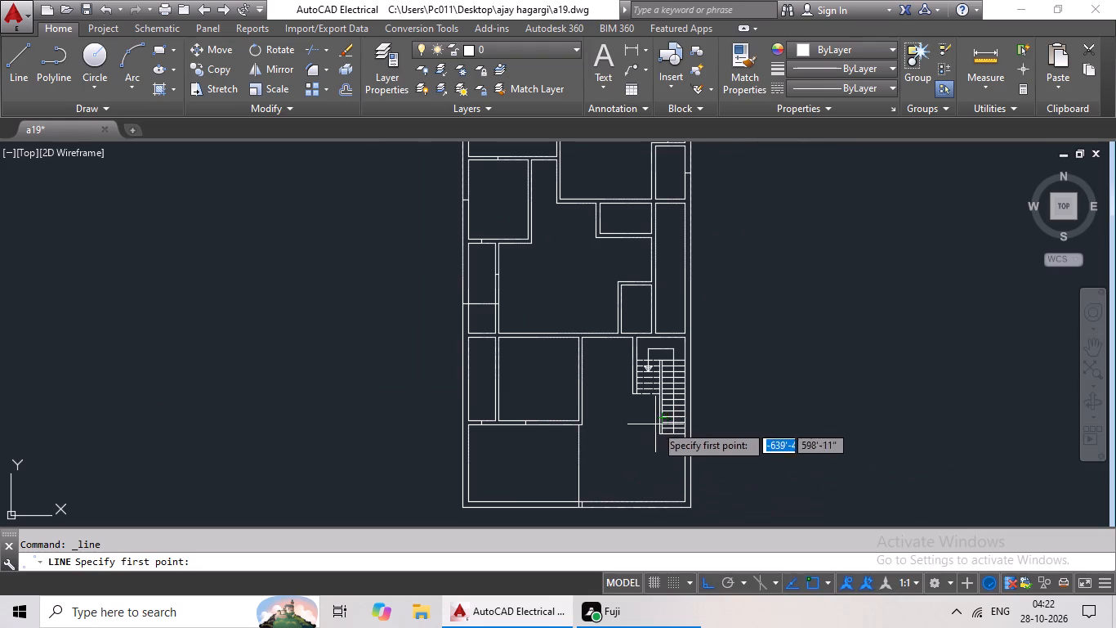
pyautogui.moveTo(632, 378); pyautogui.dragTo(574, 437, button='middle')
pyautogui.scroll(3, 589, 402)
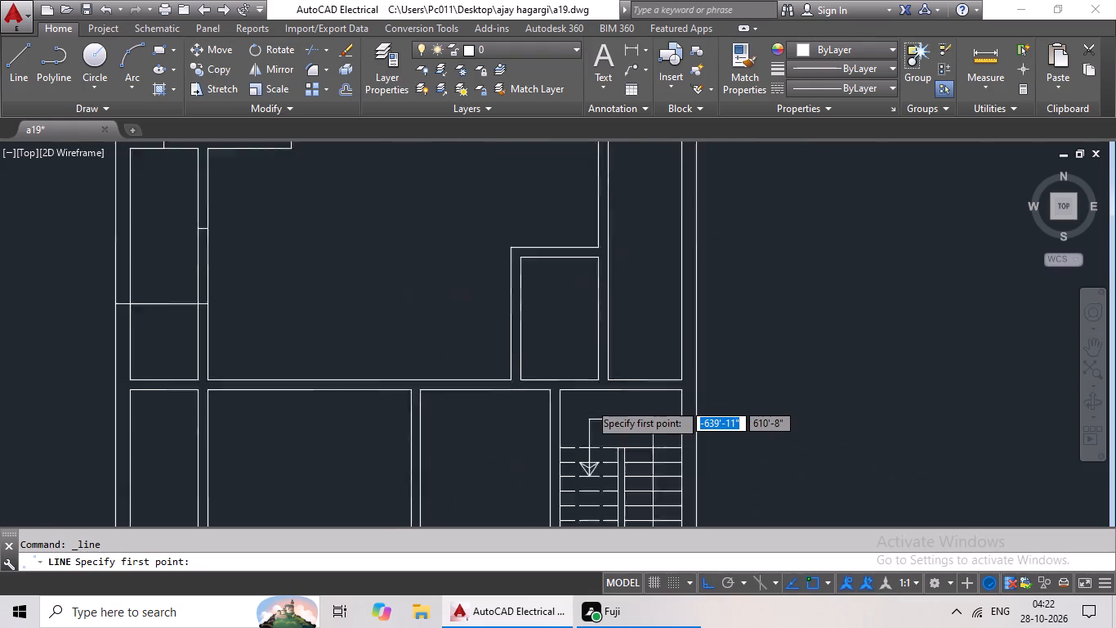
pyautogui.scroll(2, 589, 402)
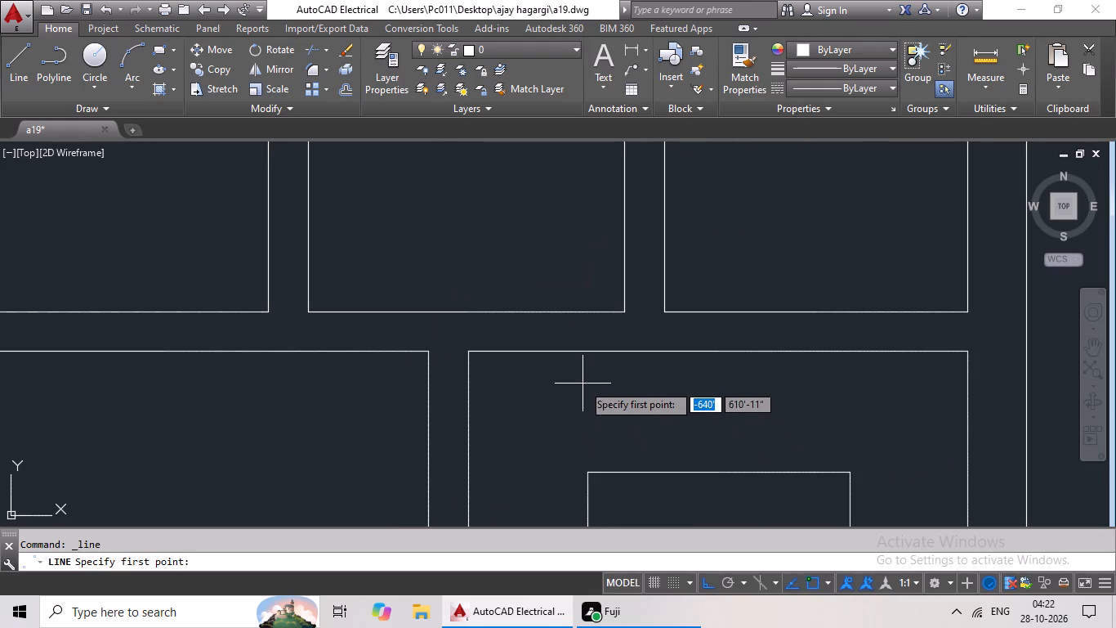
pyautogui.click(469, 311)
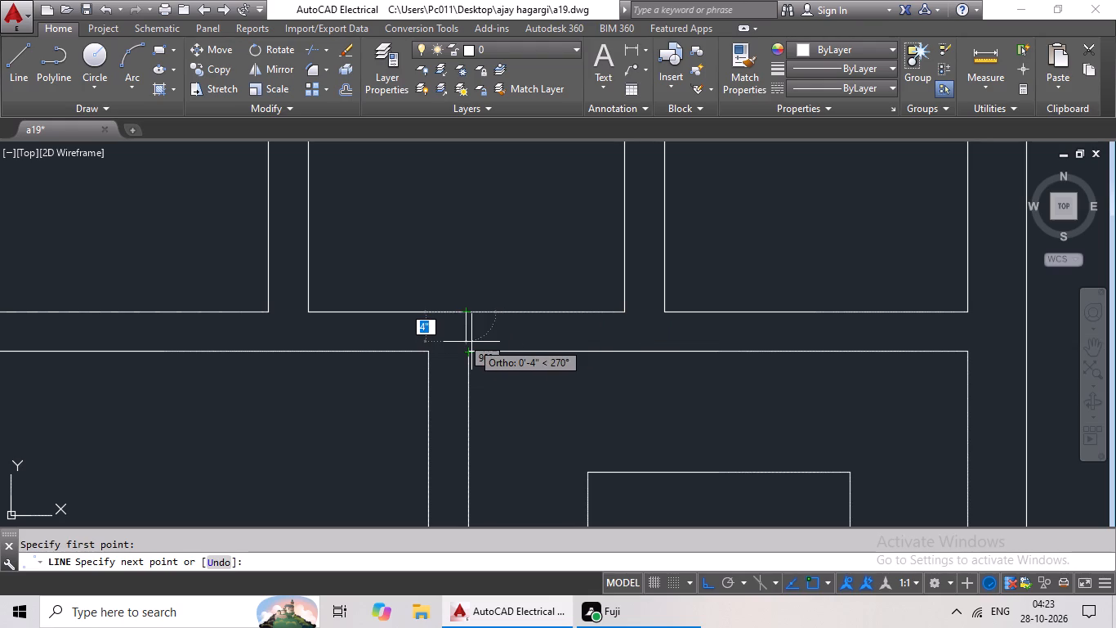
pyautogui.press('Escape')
# Draw a 6" horizontal line across the left wall of the small room just above the staircase, from that wall's midpoint.
pyautogui.click(29, 74)
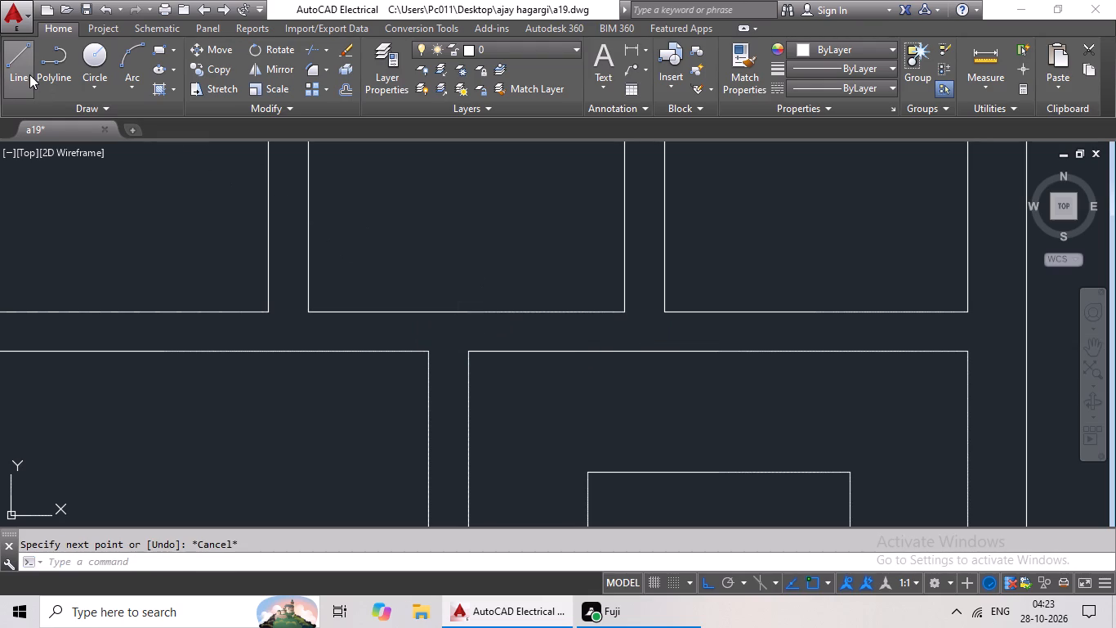
pyautogui.scroll(-1, 386, 241)
pyautogui.moveTo(391, 218); pyautogui.dragTo(391, 231, button='middle')
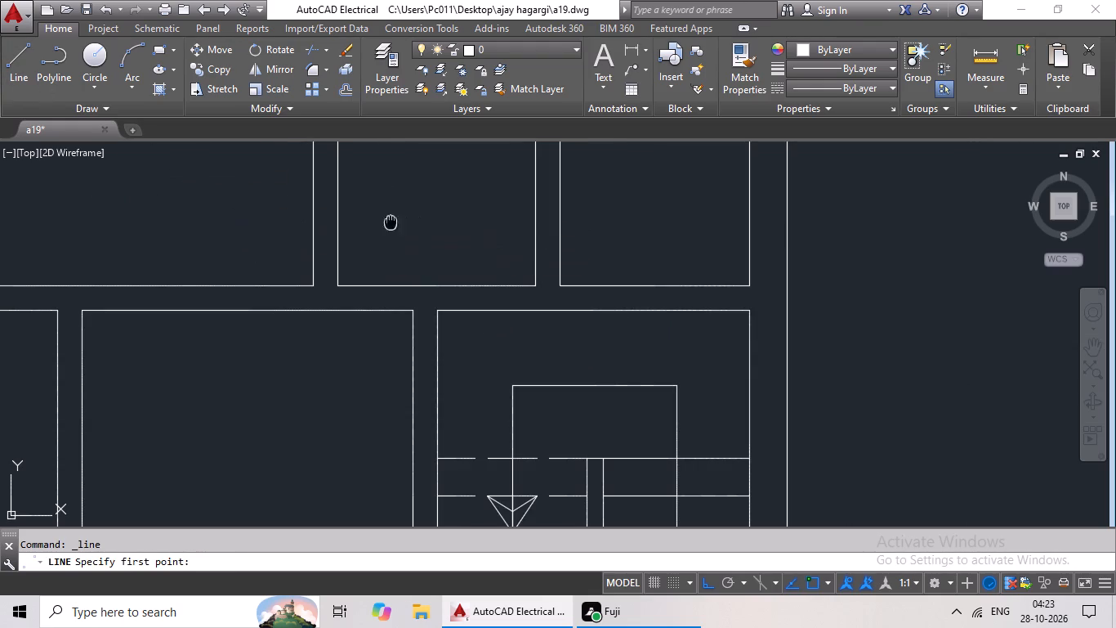
pyautogui.moveTo(391, 231); pyautogui.dragTo(395, 330, button='middle')
pyautogui.scroll(-1, 397, 338)
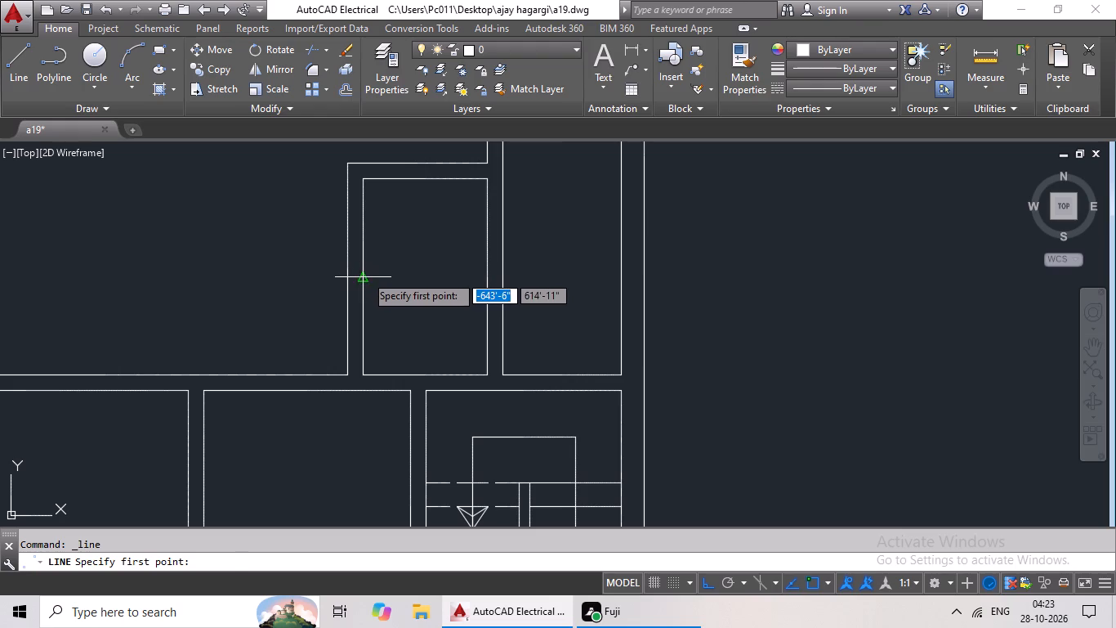
pyautogui.click(364, 275)
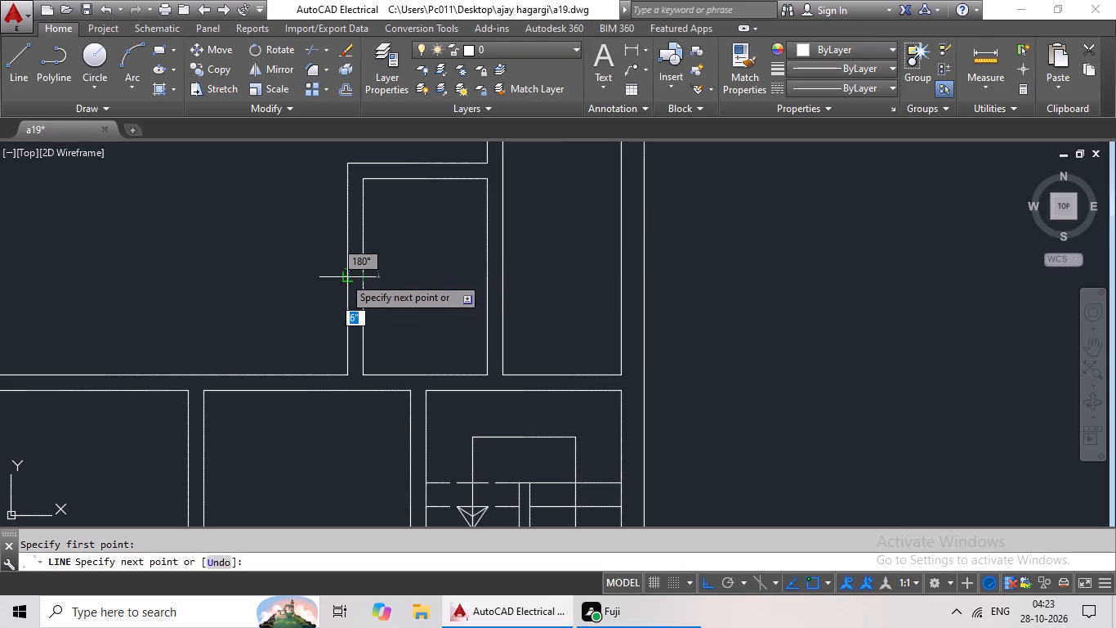
pyautogui.click(343, 276)
pyautogui.press('Escape')
pyautogui.press('Escape')
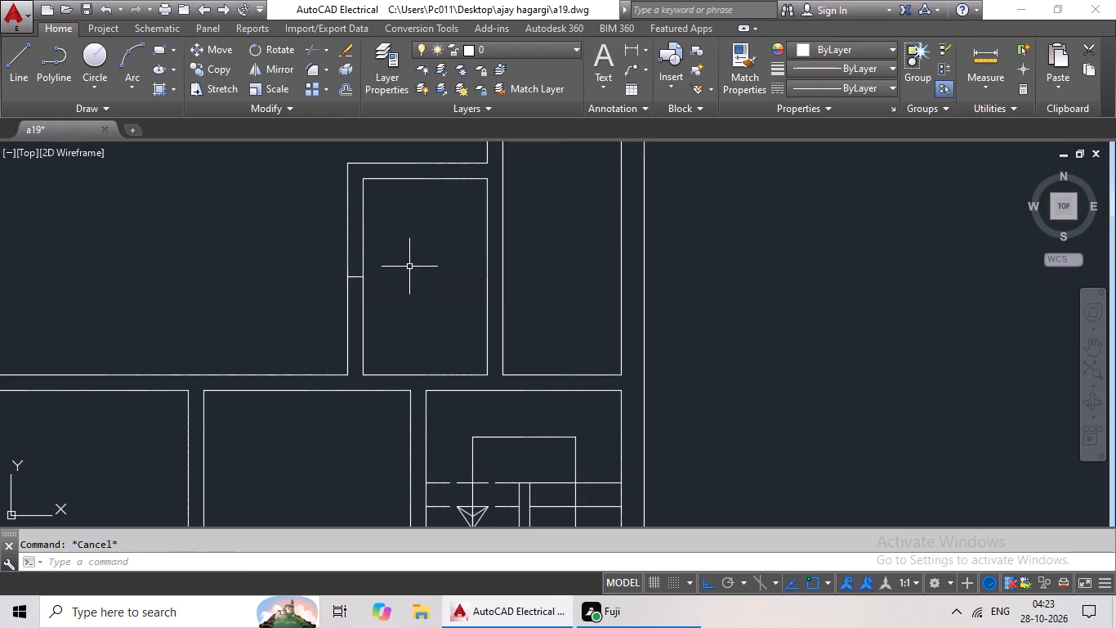
# Draw a short horizontal line across the right wall of the upper small room beside the long narrow right-hand room, at the wall's midpoint.
pyautogui.click(9, 65)
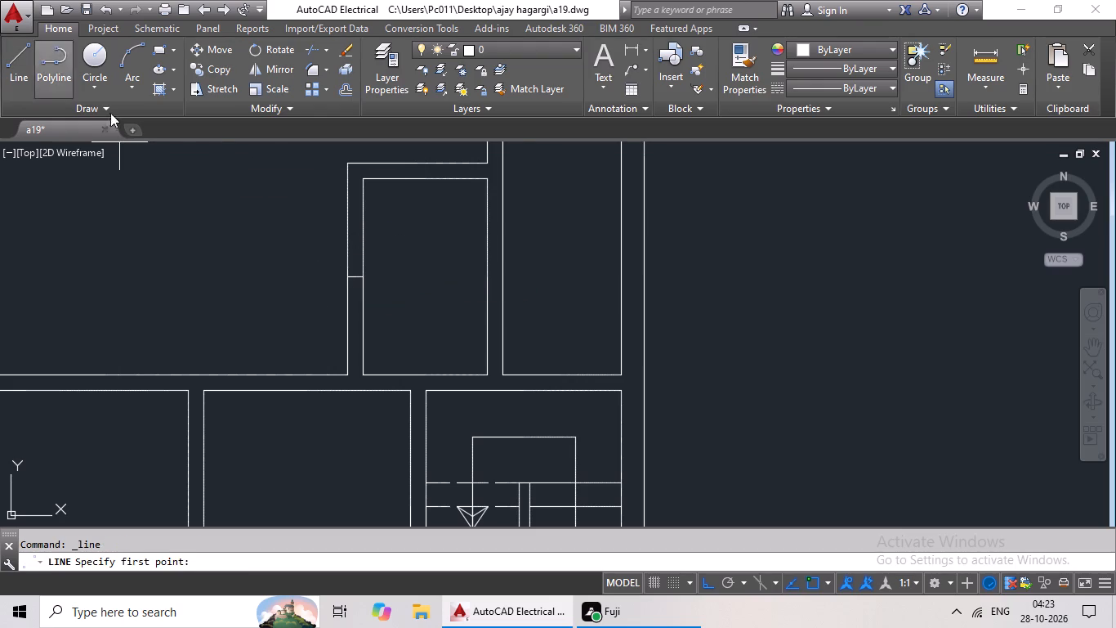
pyautogui.scroll(-1, 355, 193)
pyautogui.moveTo(408, 185); pyautogui.dragTo(366, 249, button='middle')
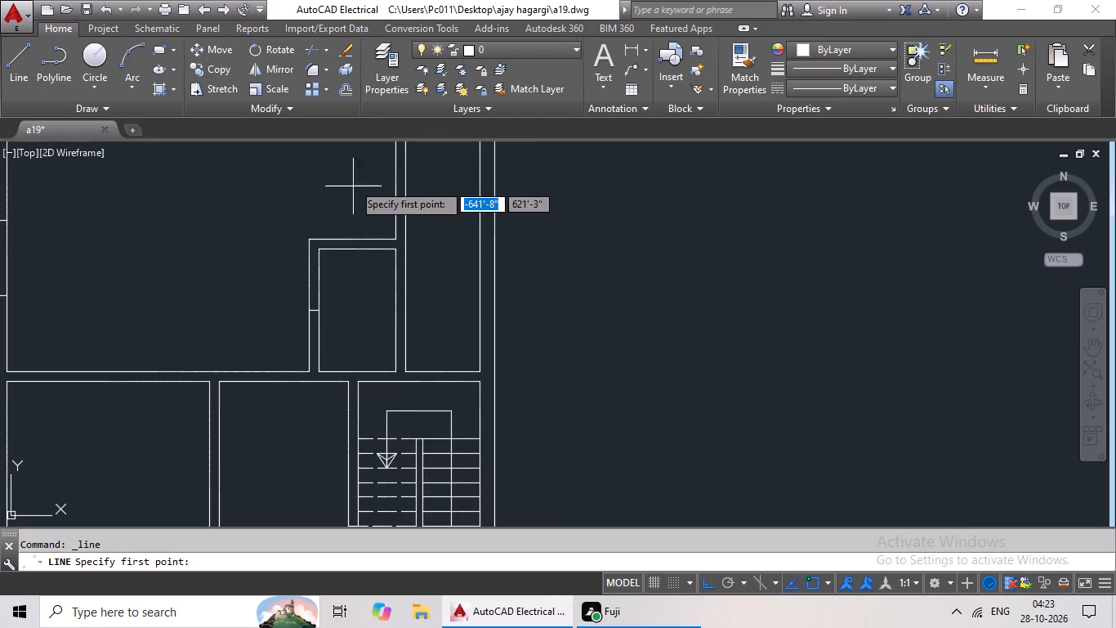
pyautogui.moveTo(350, 173); pyautogui.dragTo(328, 223, button='middle')
pyautogui.scroll(-2, 430, 204)
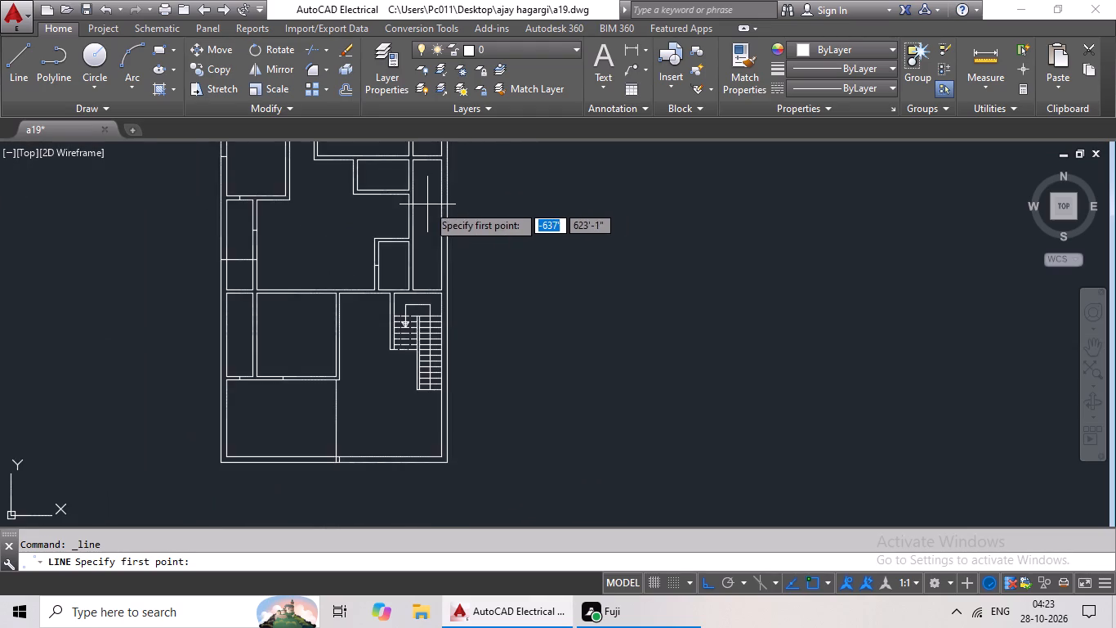
pyautogui.moveTo(427, 204); pyautogui.dragTo(389, 299, button='middle')
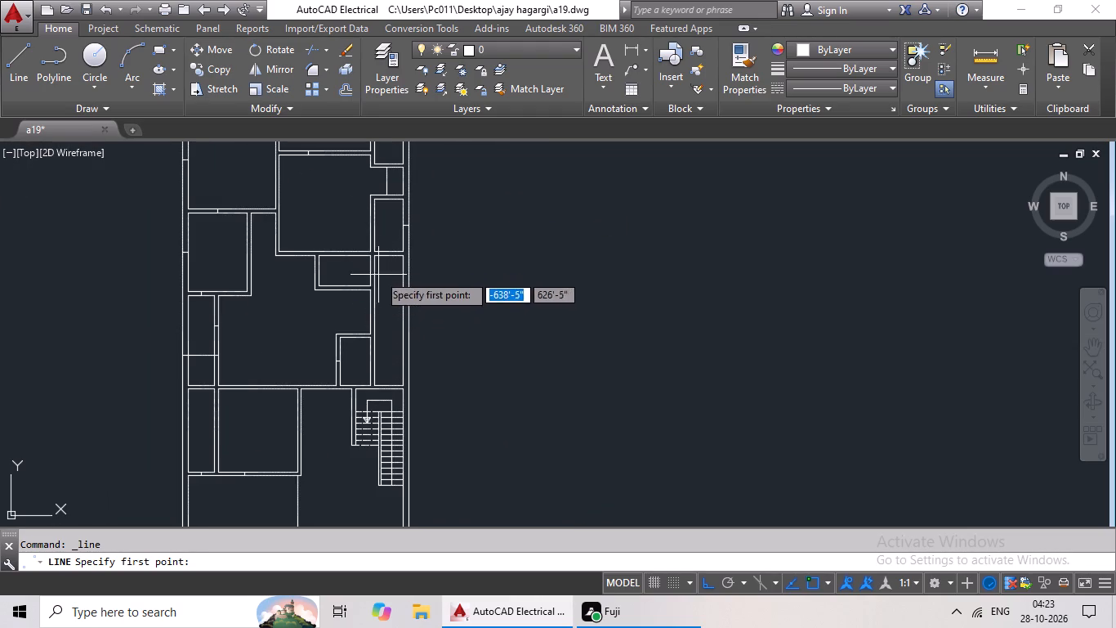
pyautogui.scroll(4, 376, 264)
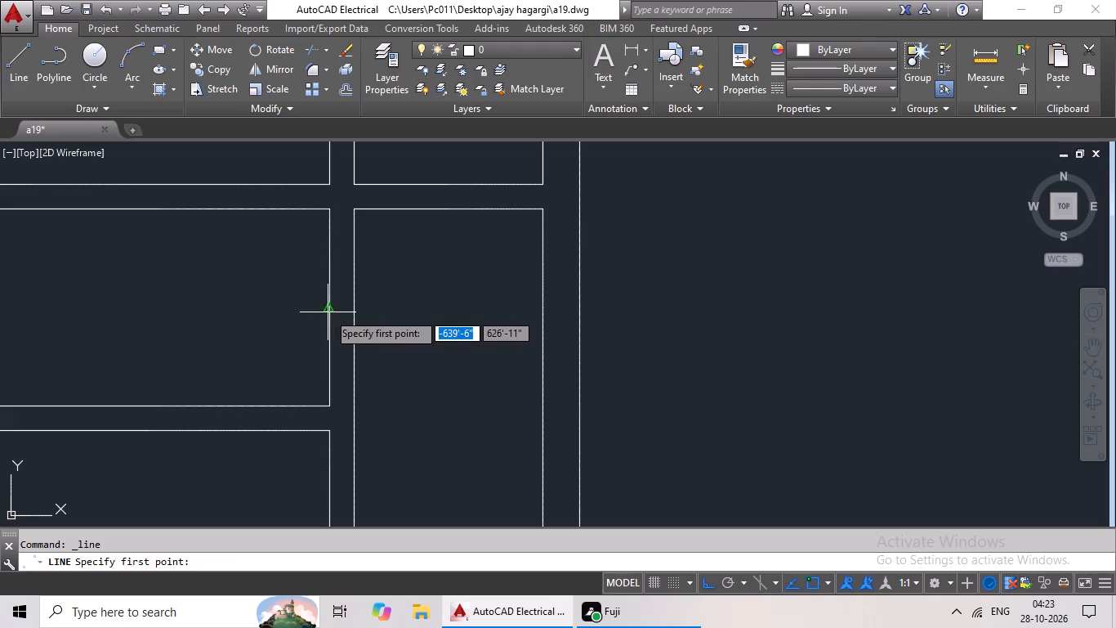
pyautogui.click(328, 311)
pyautogui.click(354, 311)
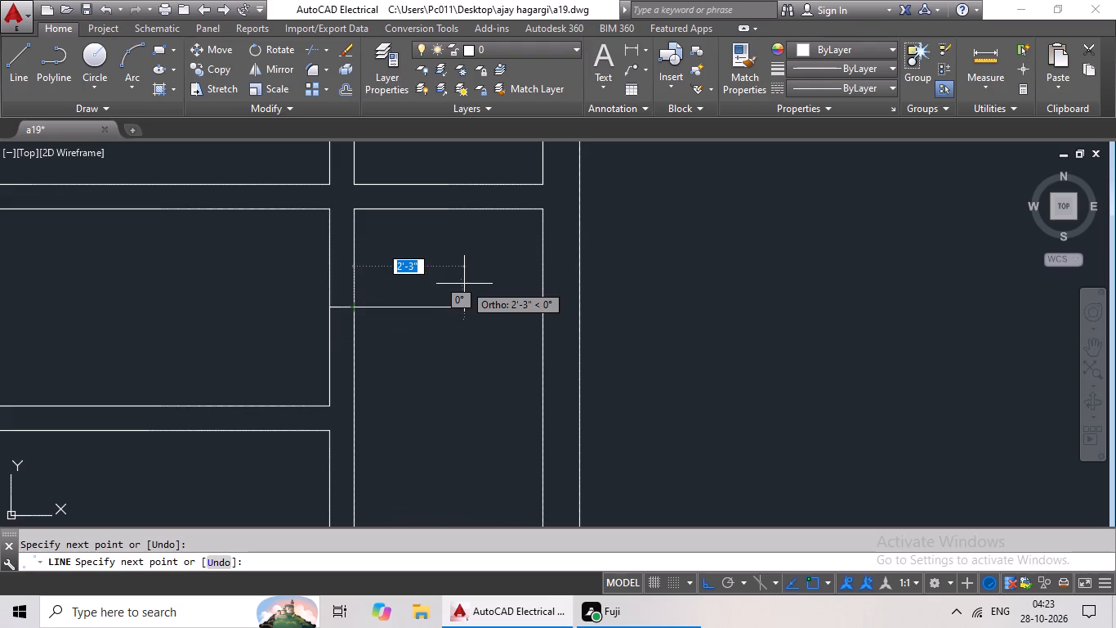
pyautogui.press('Escape')
# Draw a separate 3' horizontal line in the empty space to the right of the floor plan.
pyautogui.scroll(-4, 471, 298)
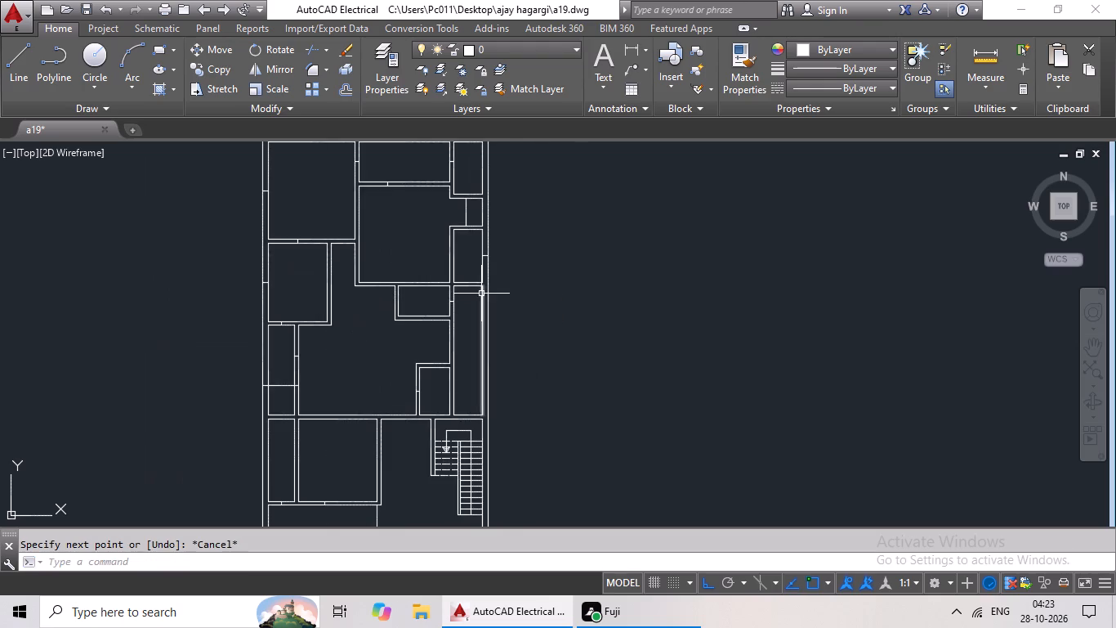
pyautogui.moveTo(480, 294); pyautogui.dragTo(443, 357, button='middle')
pyautogui.scroll(-1, 454, 329)
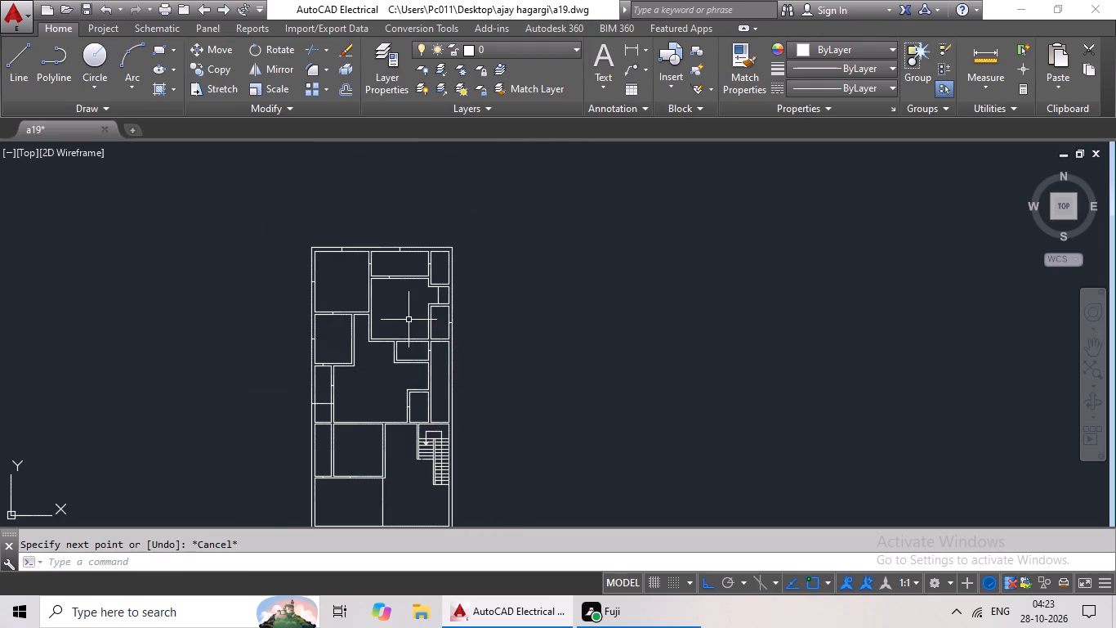
pyautogui.scroll(2, 408, 320)
pyautogui.moveTo(405, 315); pyautogui.dragTo(328, 332, button='middle')
pyautogui.scroll(-1, 367, 294)
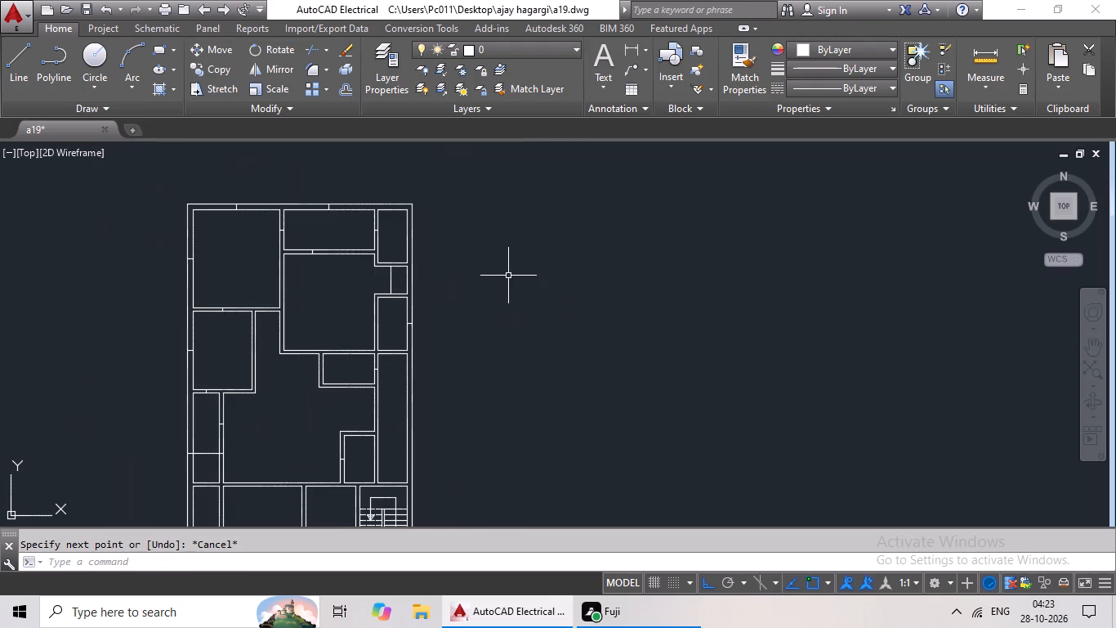
pyautogui.moveTo(501, 257); pyautogui.dragTo(452, 216, button='middle')
pyautogui.click(20, 59)
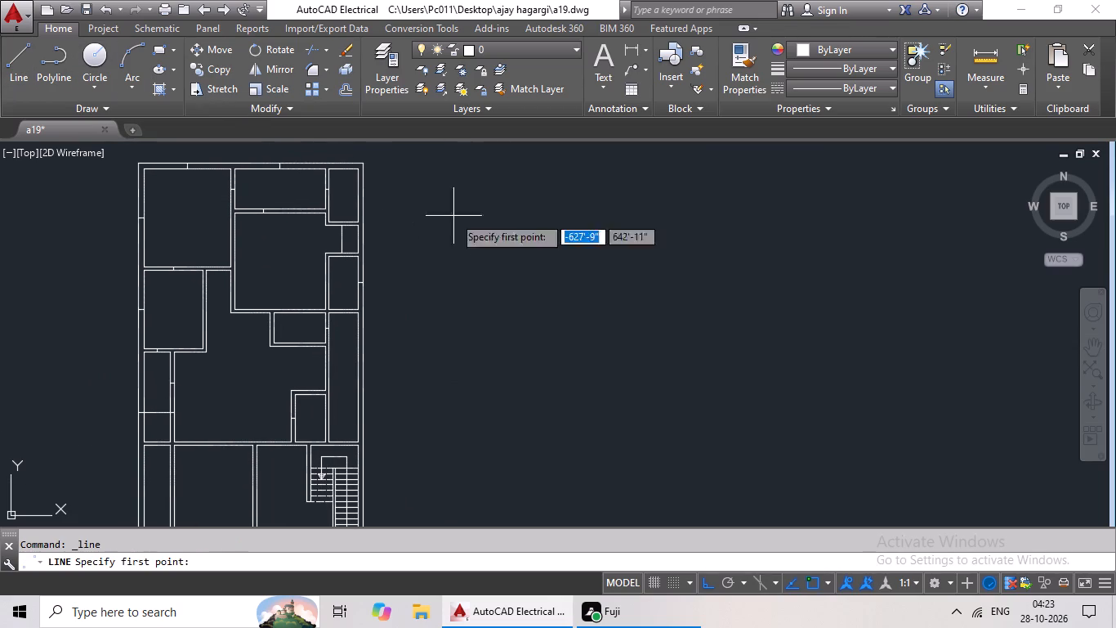
pyautogui.click(562, 250)
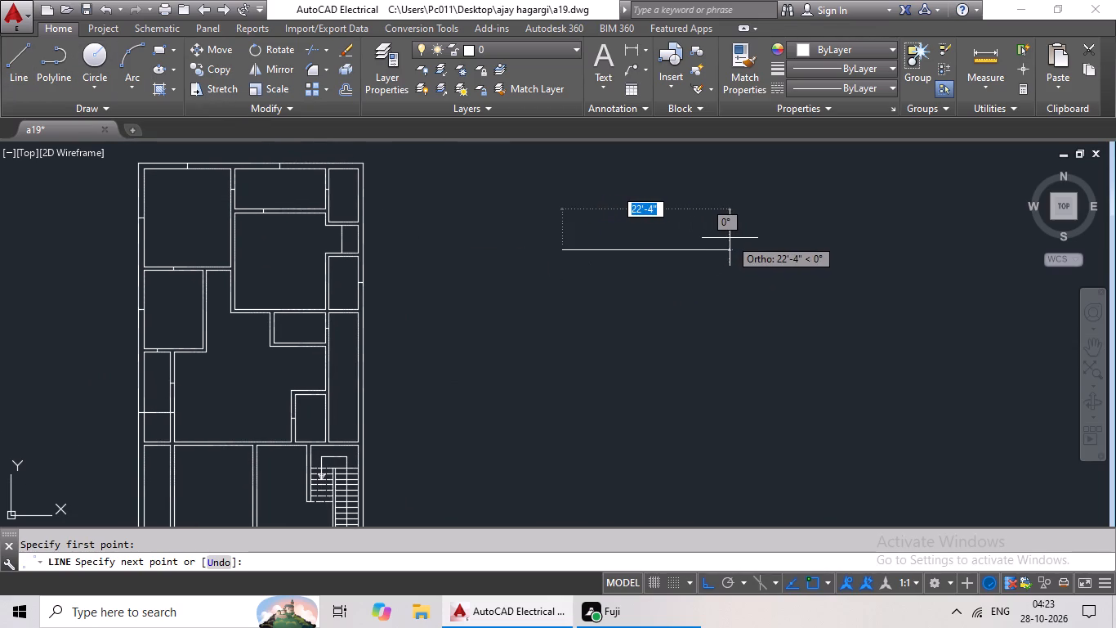
pyautogui.write("3'")
pyautogui.press('Return')
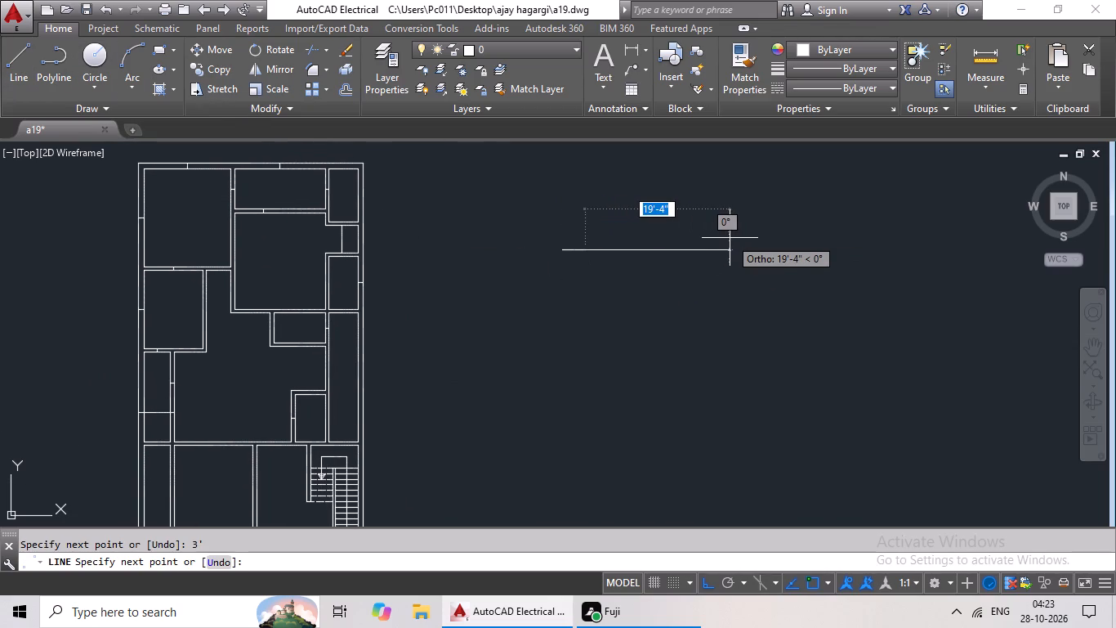
pyautogui.press('Escape')
# Draw a 9" vertical line just beyond the right end of the separate 3' line.
pyautogui.click(24, 46)
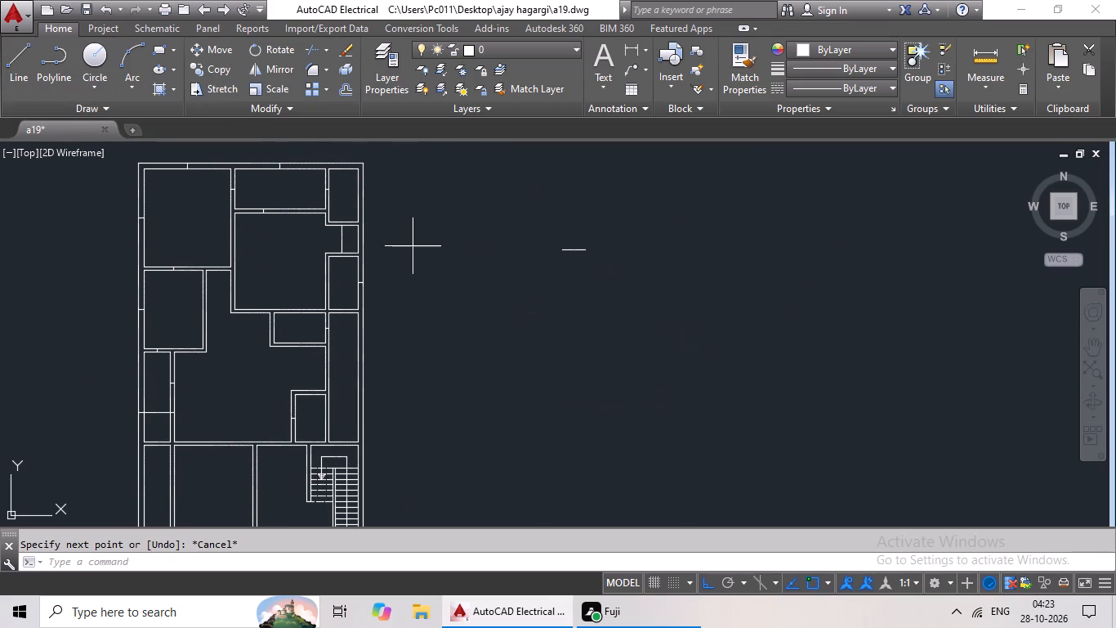
pyautogui.scroll(3, 603, 225)
pyautogui.moveTo(547, 286); pyautogui.dragTo(547, 307)
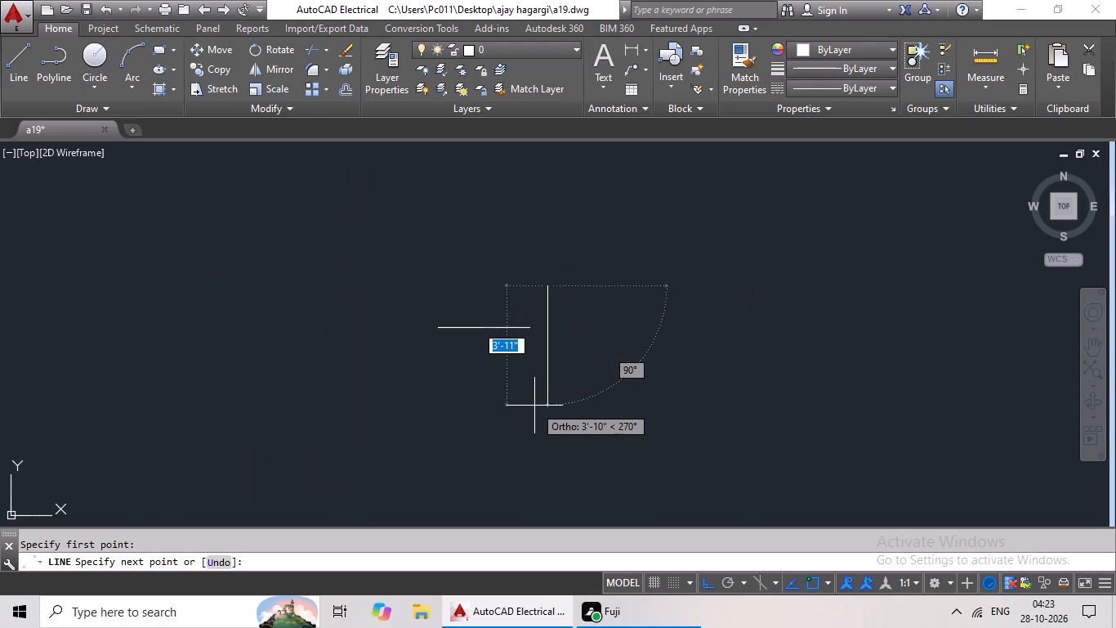
pyautogui.press('9')
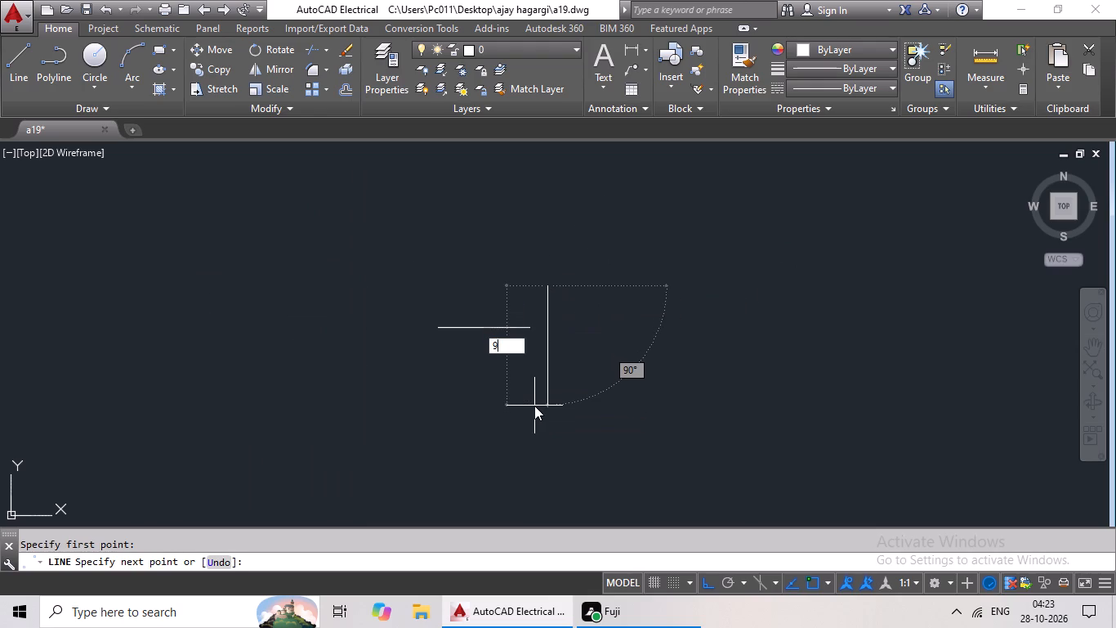
pyautogui.hotkey('shift', '"')
pyautogui.press('Return')
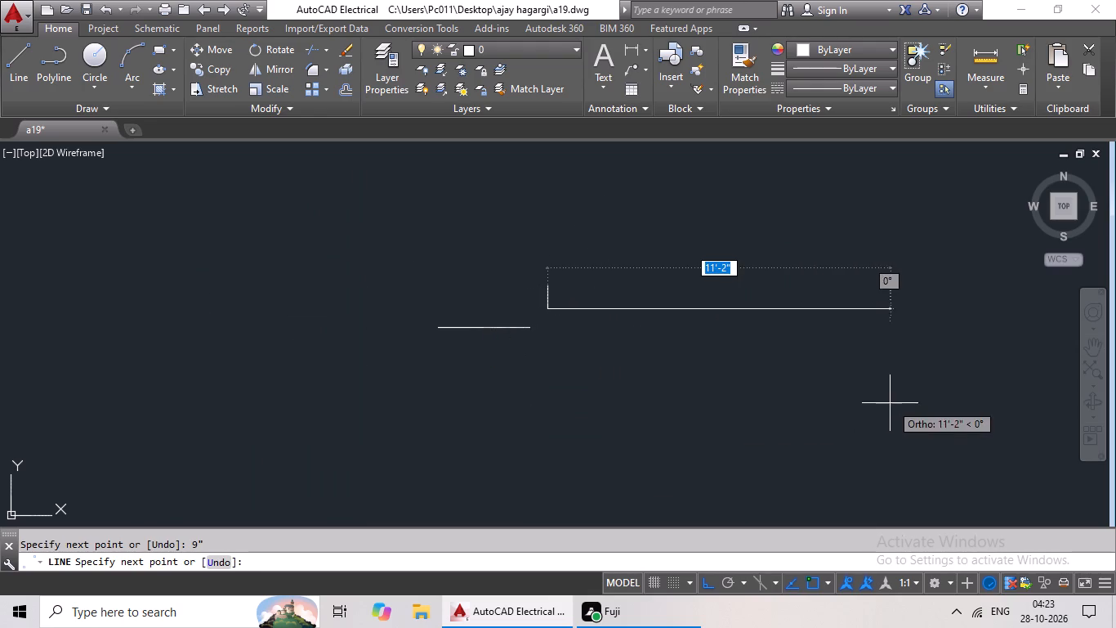
pyautogui.press('Escape')
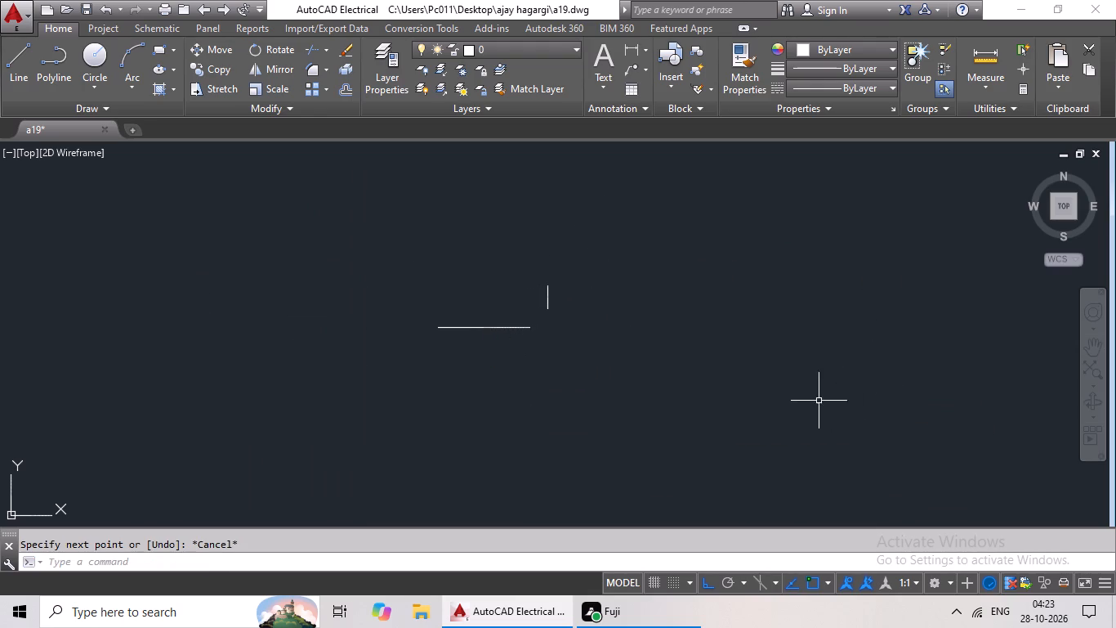
pyautogui.press('Escape')
# Copy the 9" vertical line from its midpoint onto the right end of the 3' line.
pyautogui.click(547, 295)
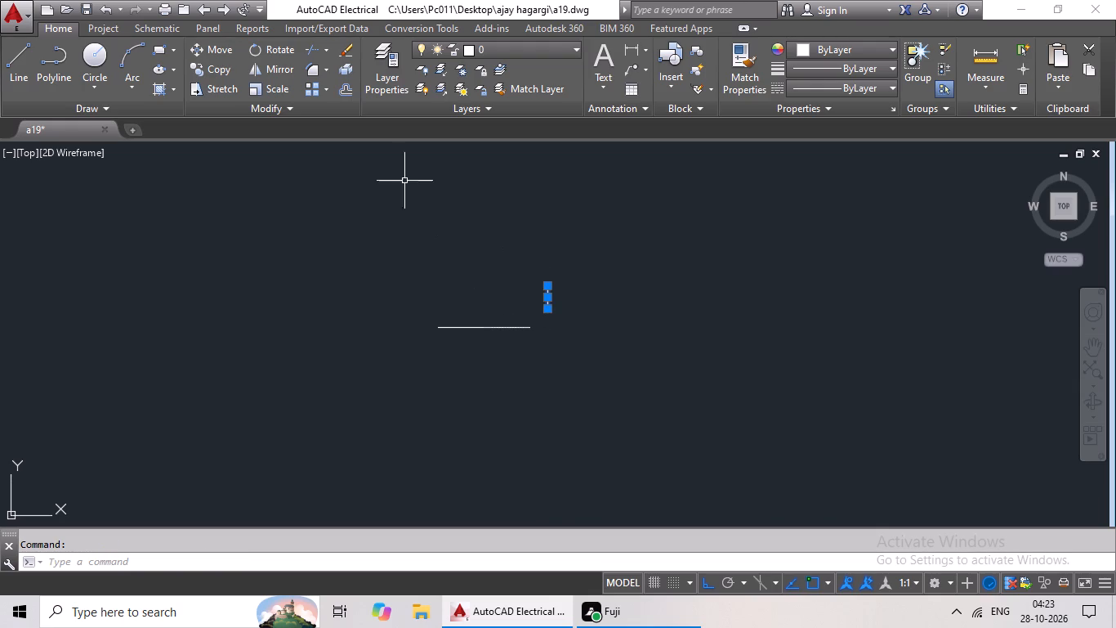
pyautogui.click(217, 72)
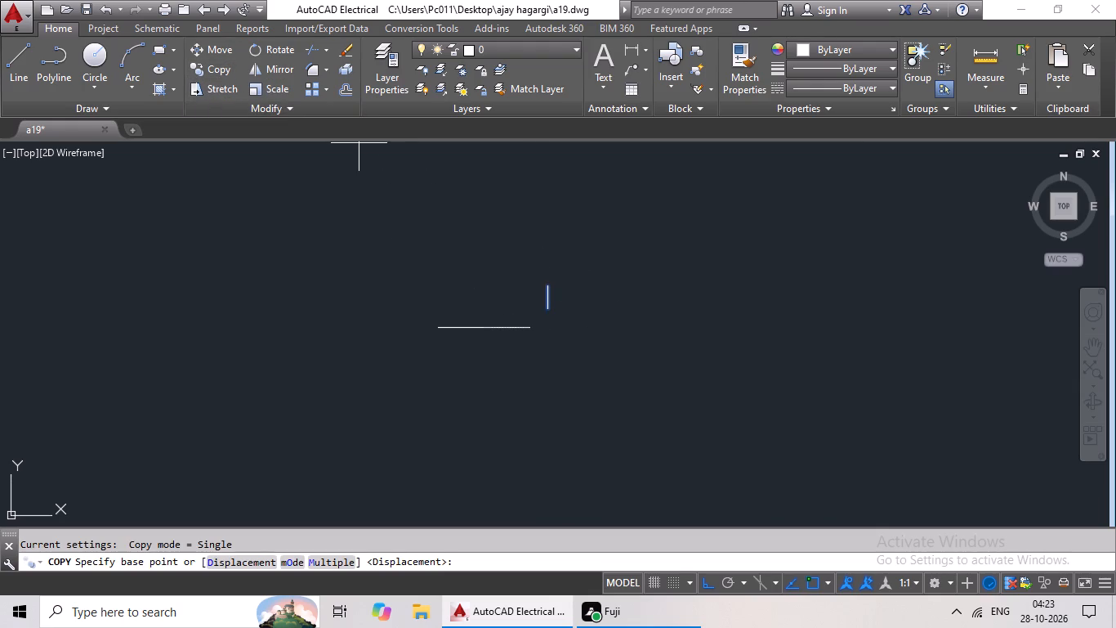
pyautogui.click(548, 297)
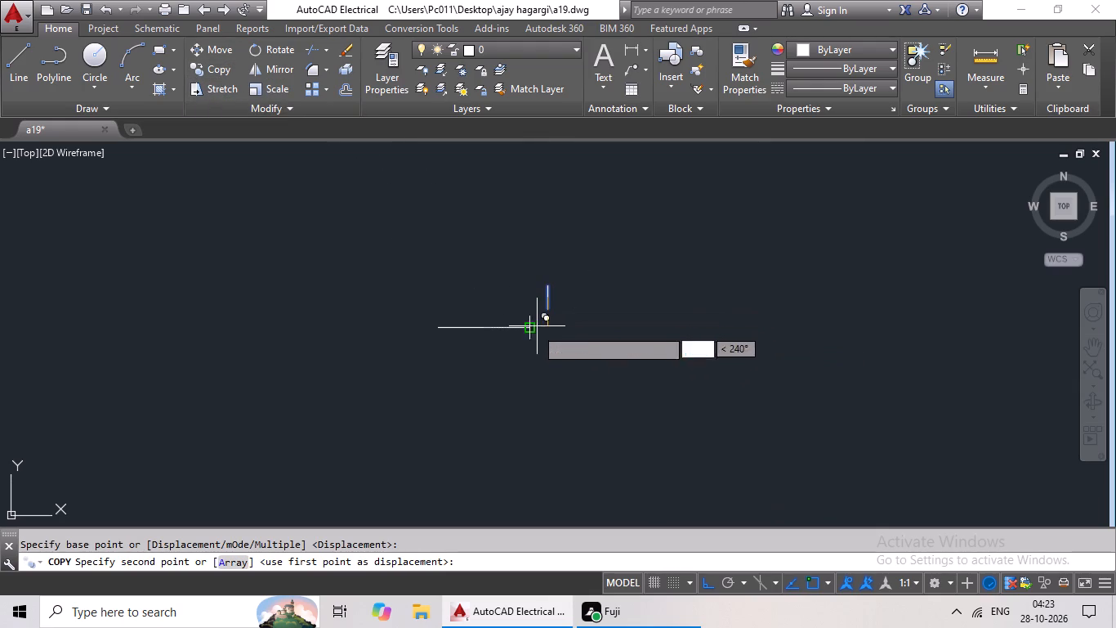
pyautogui.click(529, 330)
# Delete the original 9" vertical line, keeping the copy centred on the 3' line's end.
pyautogui.moveTo(565, 271); pyautogui.dragTo(555, 320)
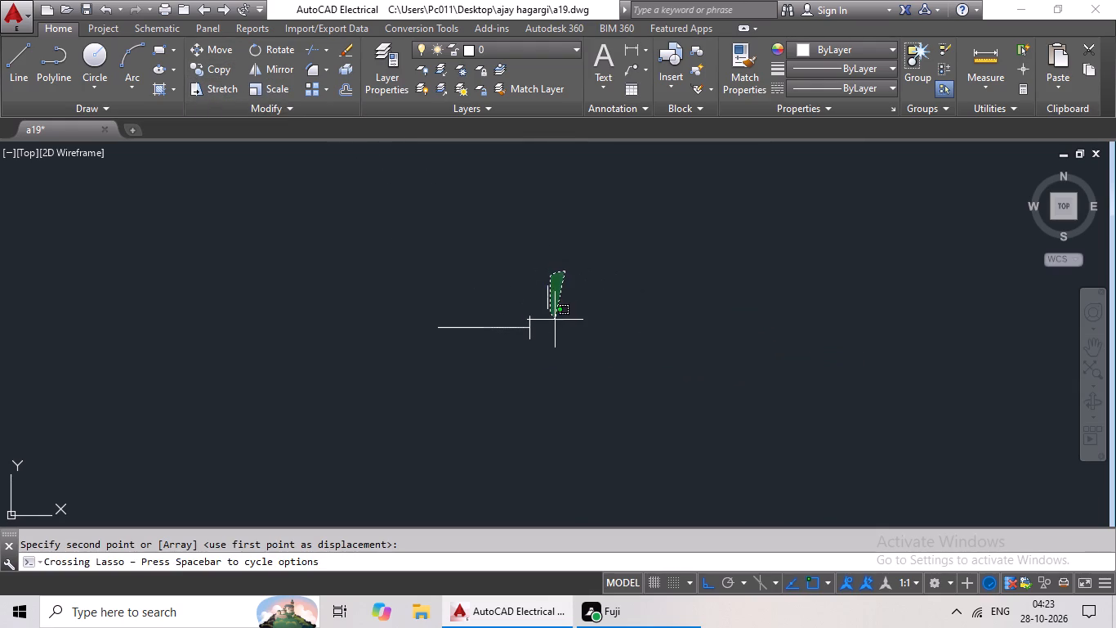
pyautogui.moveTo(555, 320); pyautogui.dragTo(545, 315)
pyautogui.moveTo(546, 282); pyautogui.dragTo(557, 329)
pyautogui.moveTo(581, 279); pyautogui.dragTo(563, 285)
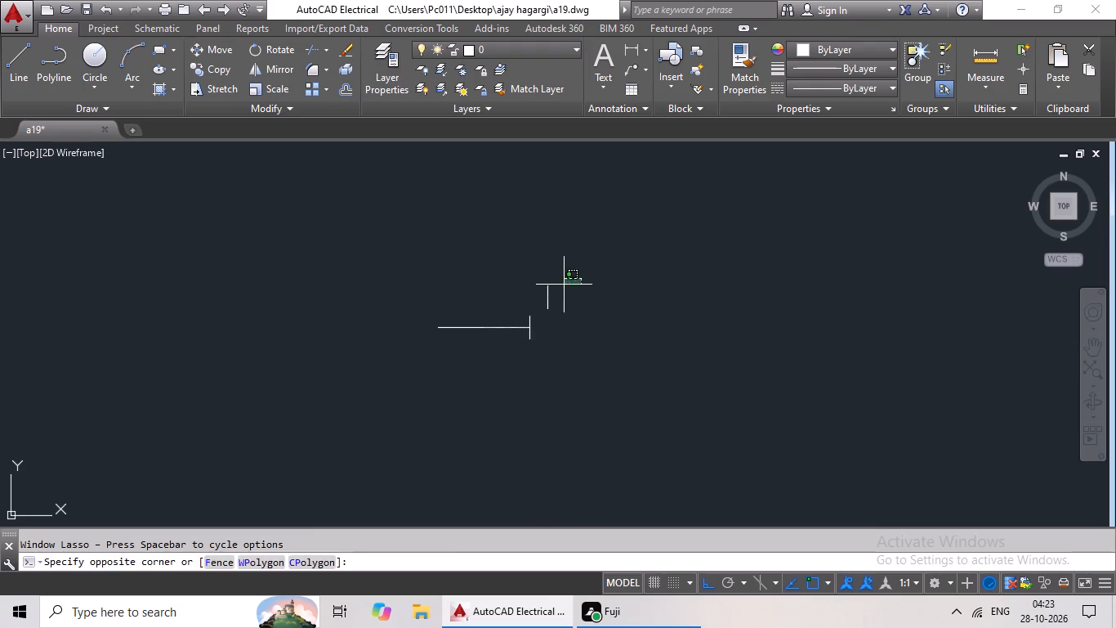
pyautogui.moveTo(563, 285); pyautogui.dragTo(544, 308)
pyautogui.press('Delete')
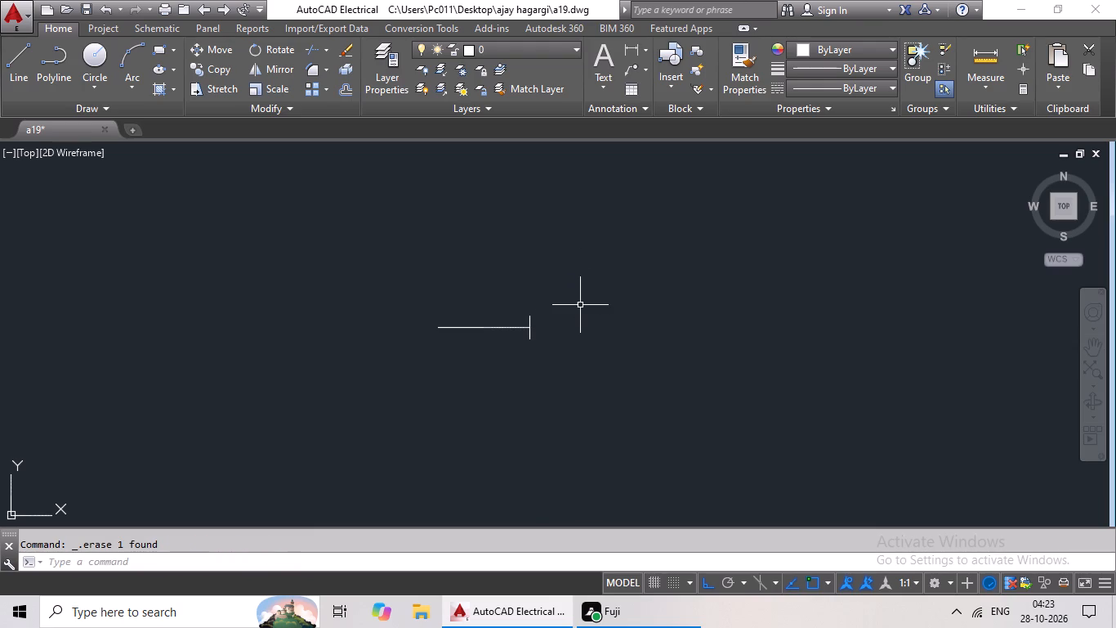
# Offset the 9" vertical end line 3' toward the left end of the horizontal line.
pyautogui.press('Escape')
pyautogui.press('o')
pyautogui.press('Return')
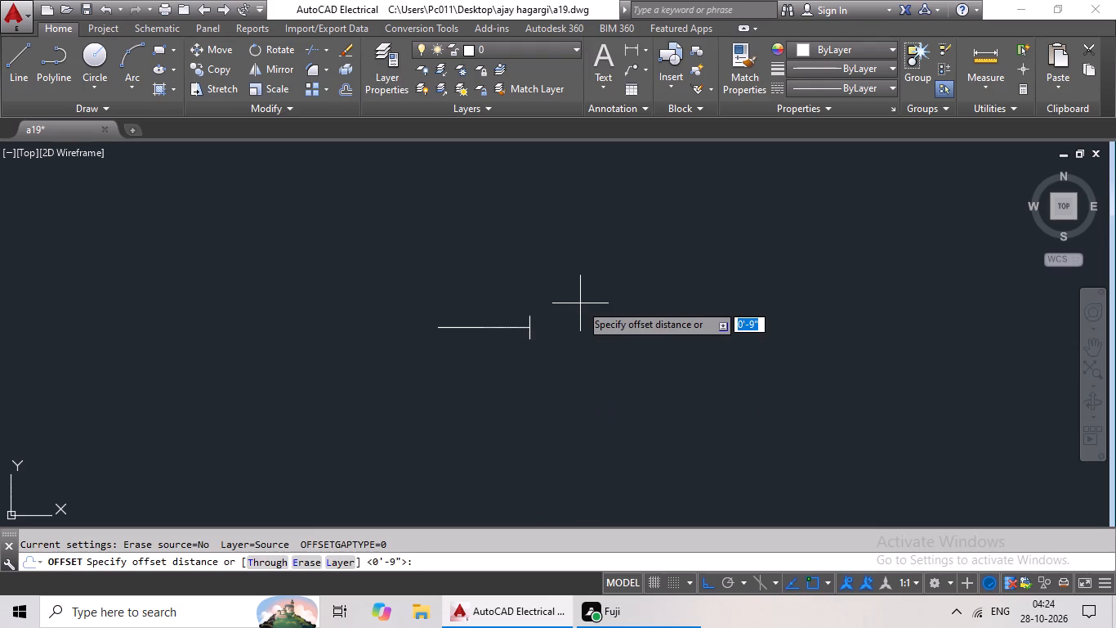
pyautogui.write("3'")
pyautogui.press('Return')
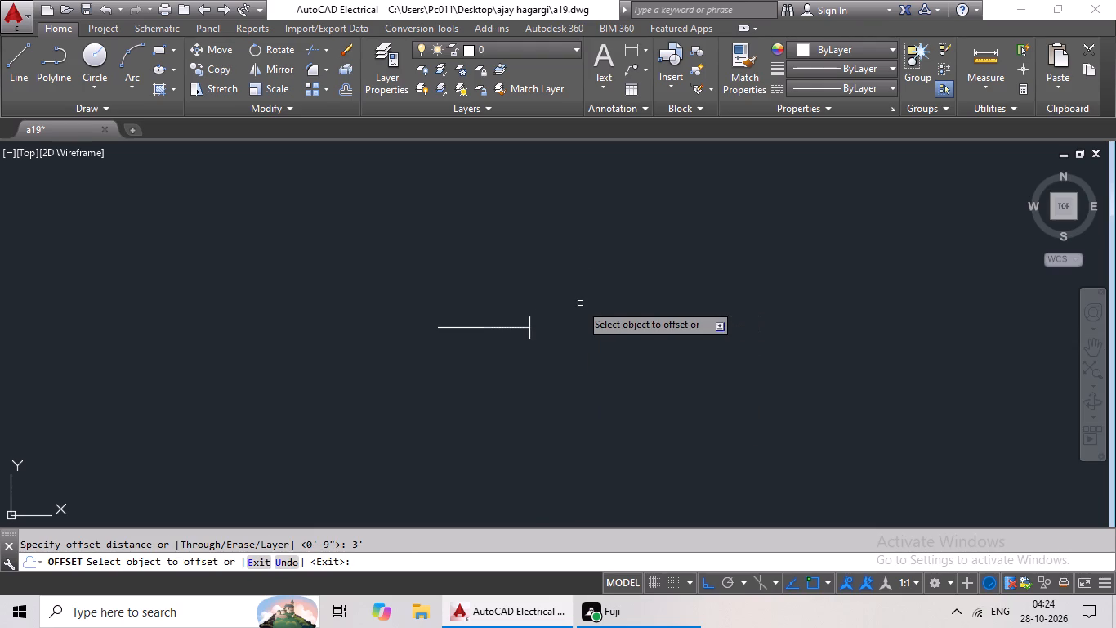
pyautogui.scroll(3, 484, 302)
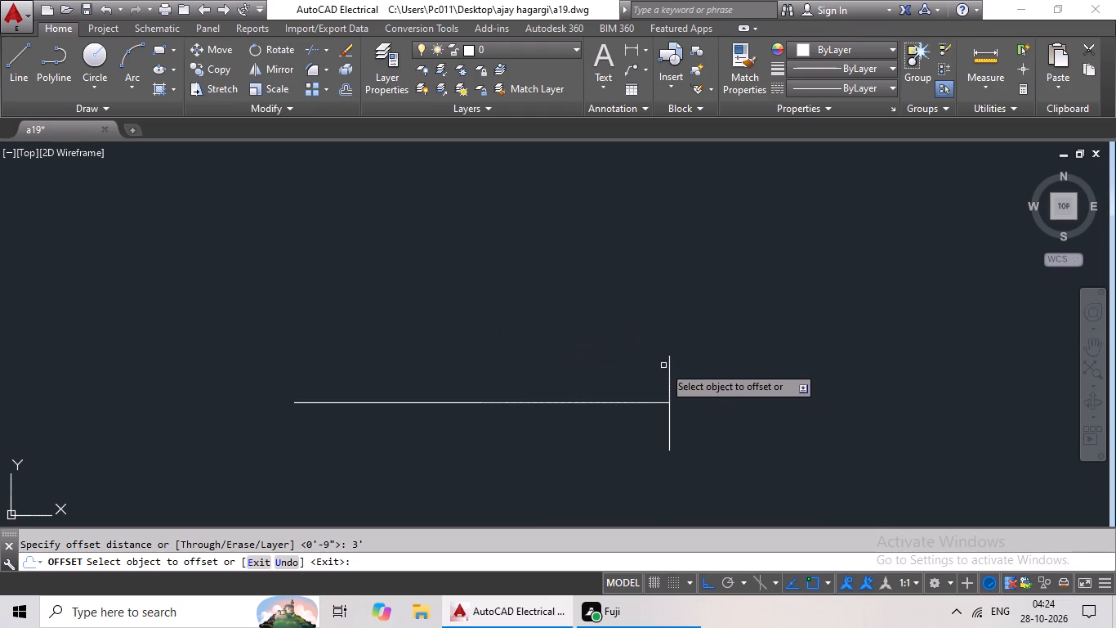
pyautogui.click(668, 361)
pyautogui.click(569, 355)
pyautogui.press('Escape')
pyautogui.press('Escape')
pyautogui.press('Escape')
# Offset both vertical end lines 1" outward, away from the 3' horizontal line.
pyautogui.press('o')
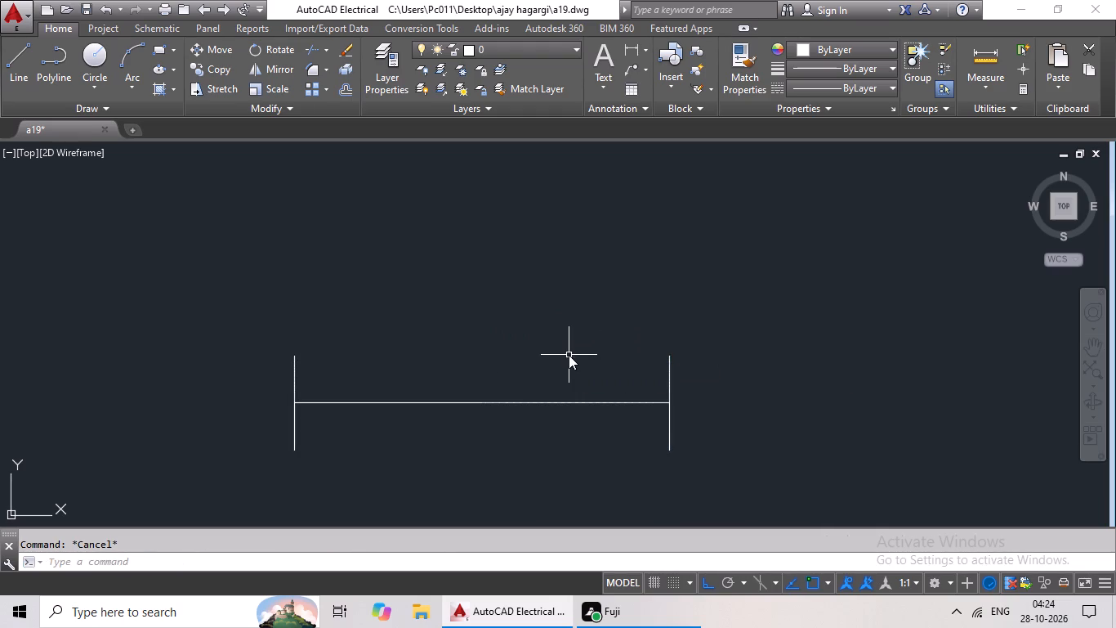
pyautogui.press('Return')
pyautogui.write('1"')
pyautogui.press('Return')
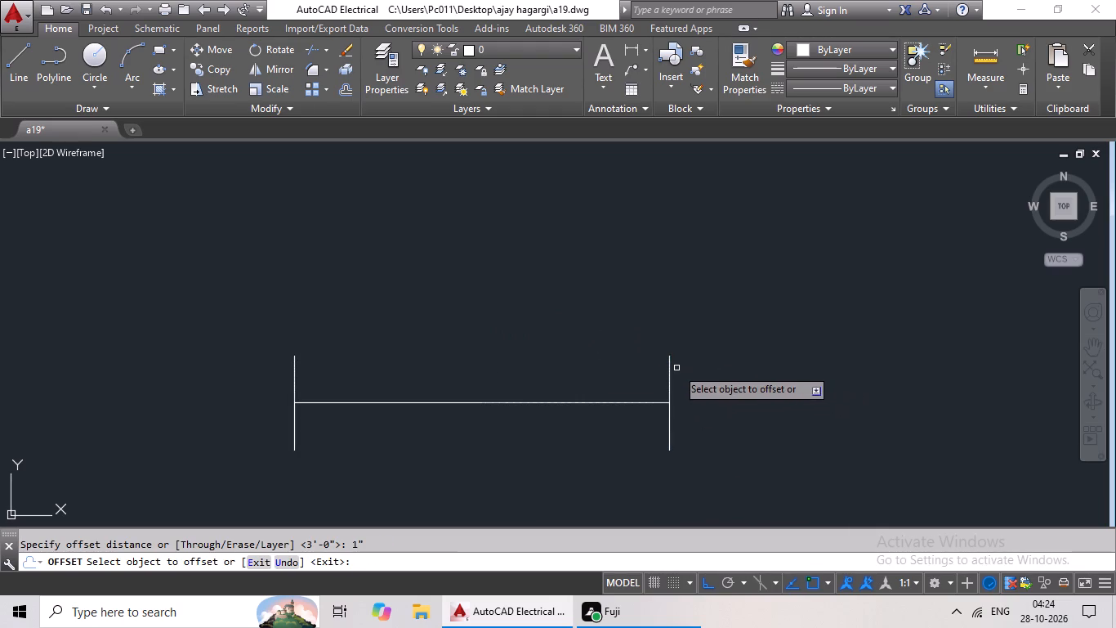
pyautogui.moveTo(670, 368); pyautogui.dragTo(690, 365)
pyautogui.moveTo(695, 362); pyautogui.dragTo(690, 366)
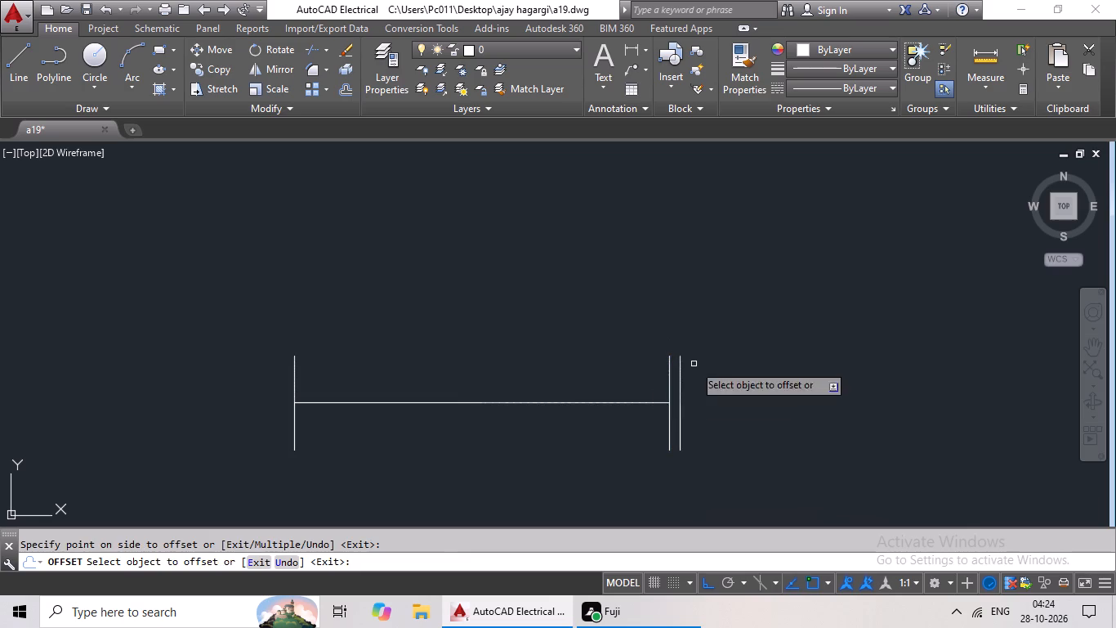
pyautogui.moveTo(690, 366); pyautogui.dragTo(676, 370)
pyautogui.moveTo(294, 363); pyautogui.dragTo(286, 362)
pyautogui.click(262, 352)
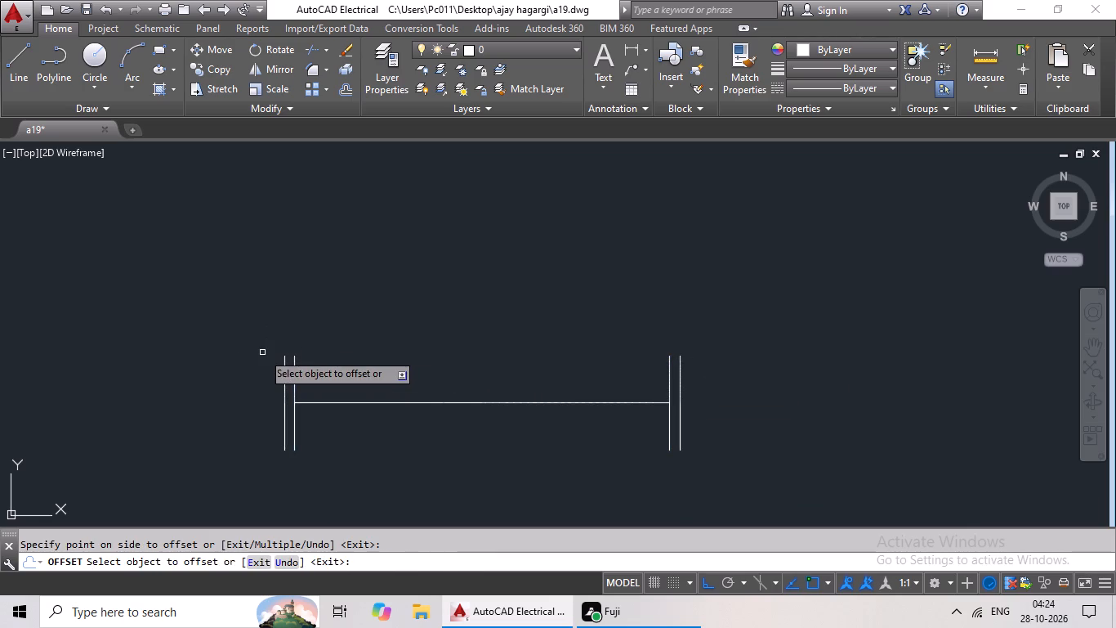
# Offset the 3' horizontal line 1/2" to both sides, above and below it.
pyautogui.press('Escape')
pyautogui.press('Escape')
pyautogui.press('o')
pyautogui.press('Return')
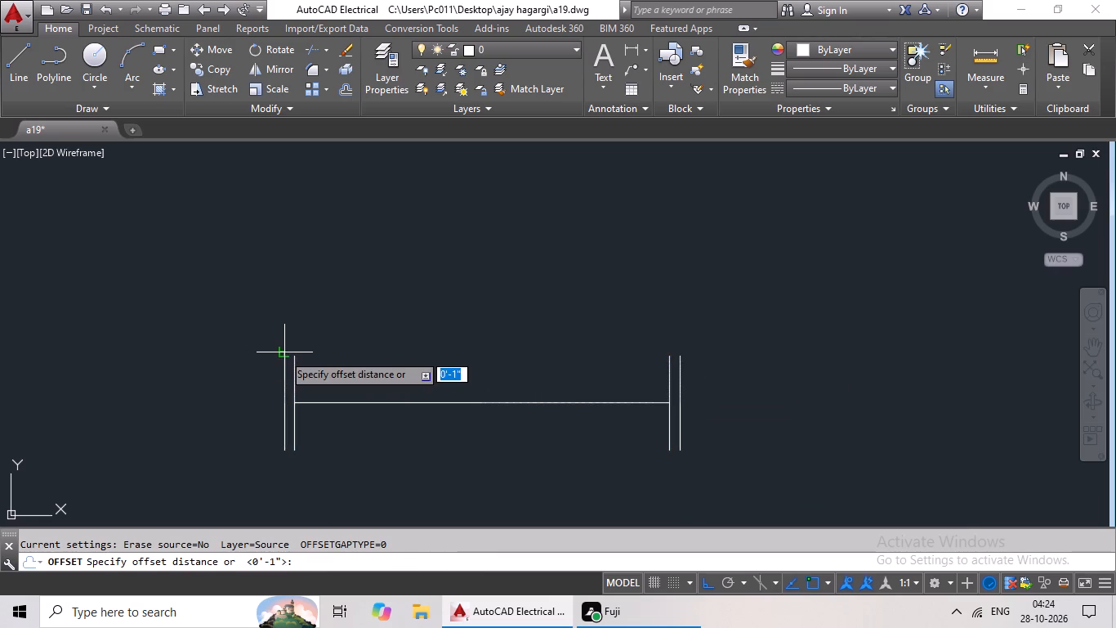
pyautogui.write('1/2')
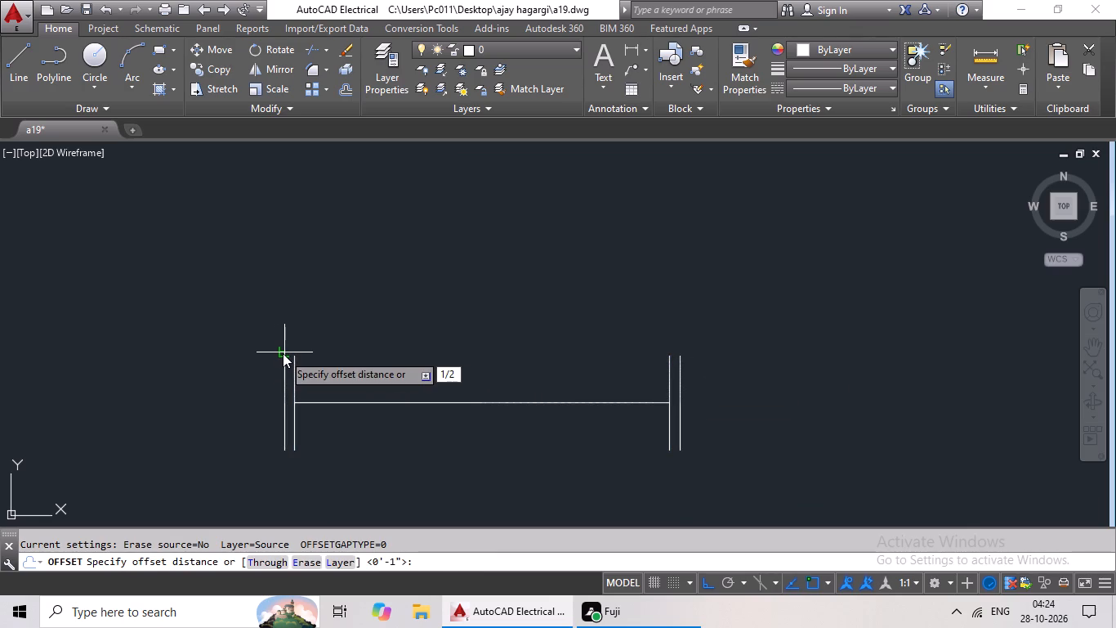
pyautogui.hotkey('shift', '"')
pyautogui.press('Return')
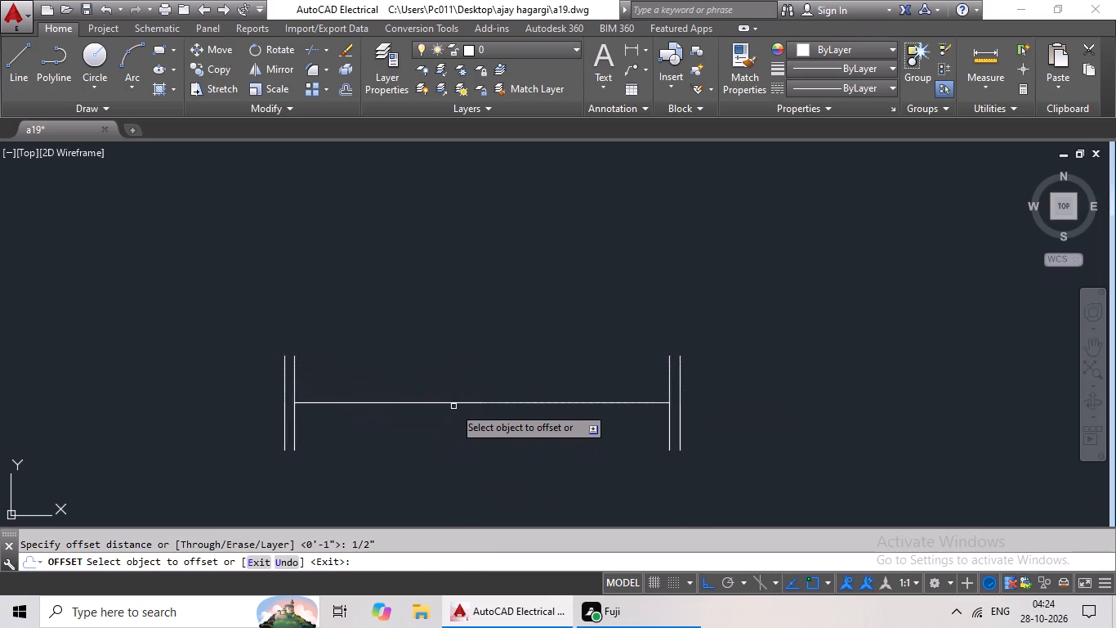
pyautogui.moveTo(453, 405); pyautogui.dragTo(466, 388)
pyautogui.click(475, 370)
pyautogui.moveTo(465, 403); pyautogui.dragTo(461, 418)
pyautogui.click(457, 434)
pyautogui.press('Escape')
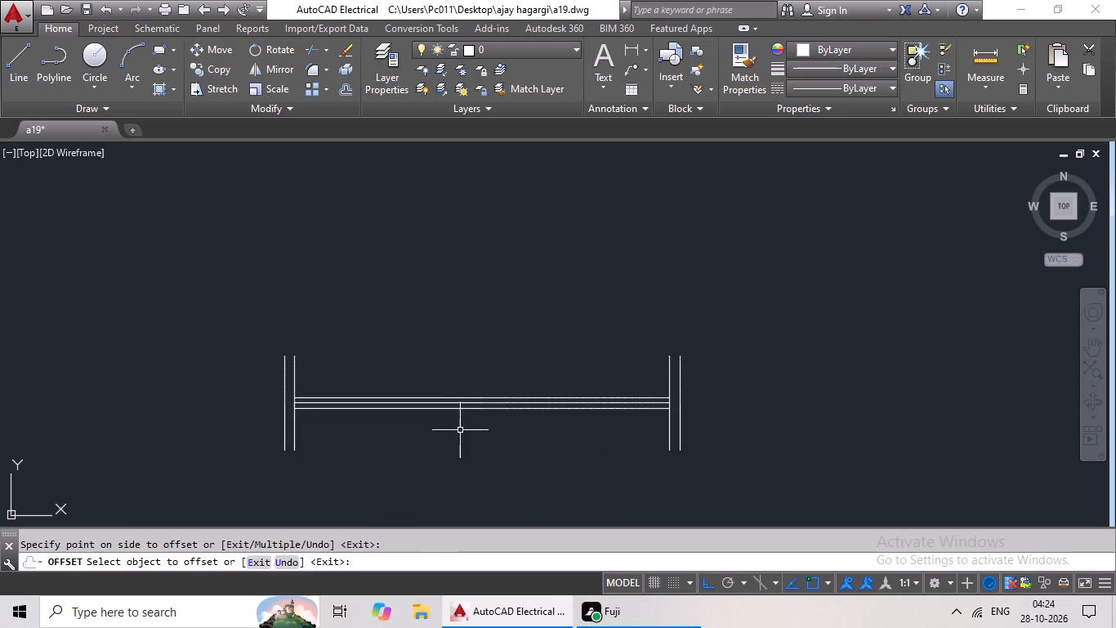
pyautogui.press('Escape')
# Copy the whole 3' opening symbol and paste the duplicate just below the original.
pyautogui.moveTo(485, 309); pyautogui.dragTo(727, 339)
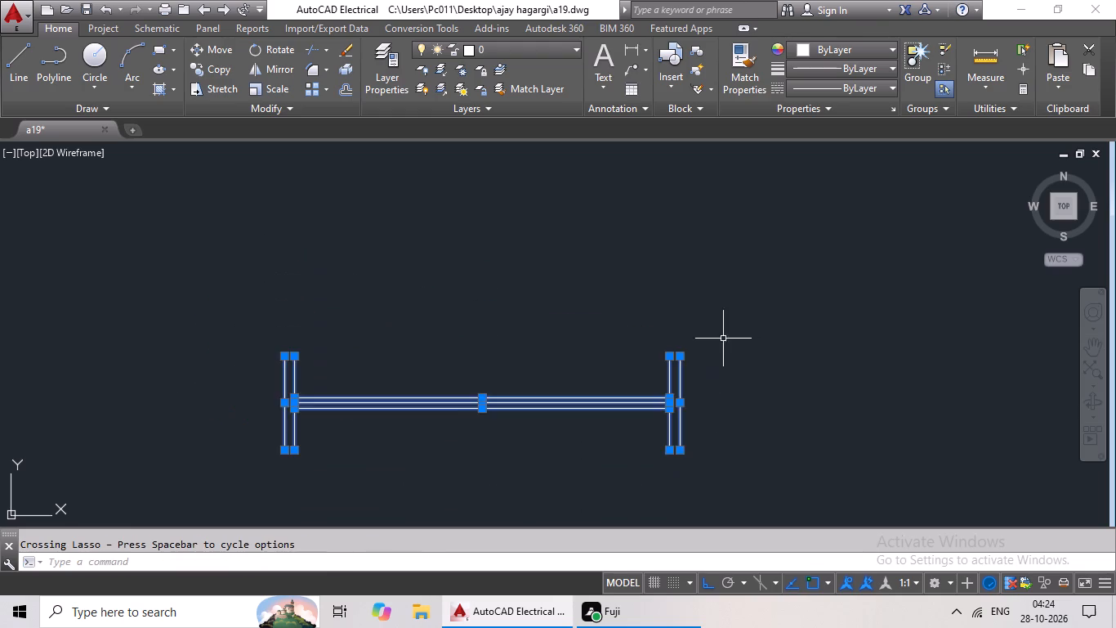
pyautogui.scroll(-2, 762, 340)
pyautogui.moveTo(766, 340); pyautogui.dragTo(484, 223, button='middle')
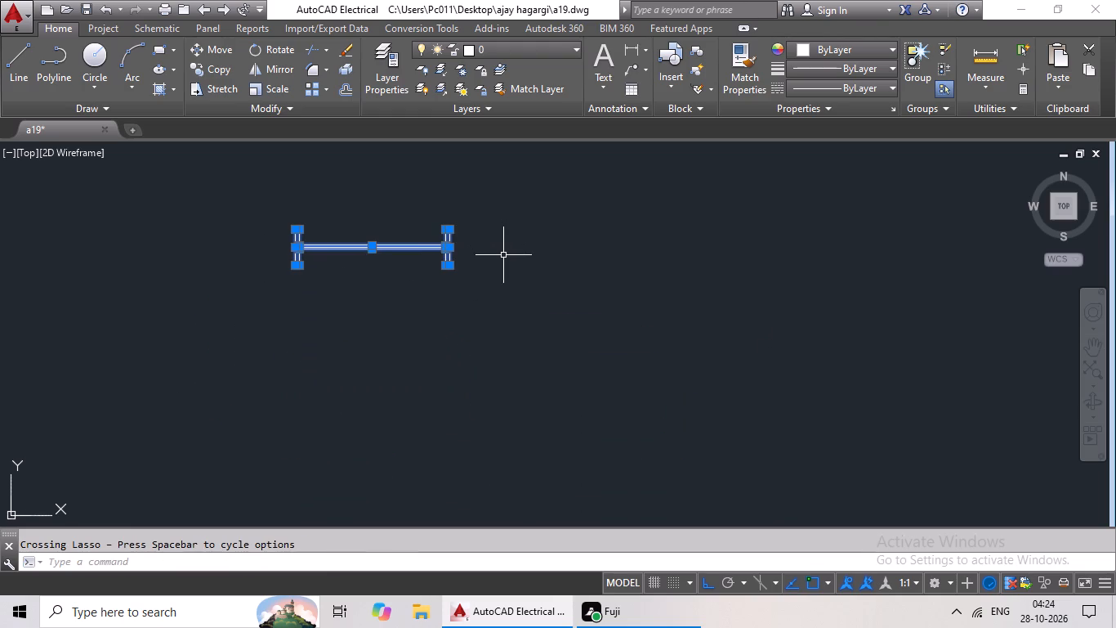
pyautogui.hotkey('ctrl', 'c')
pyautogui.hotkey('ctrl', 'c')
pyautogui.hotkey('ctrl', 'v')
pyautogui.click(302, 363)
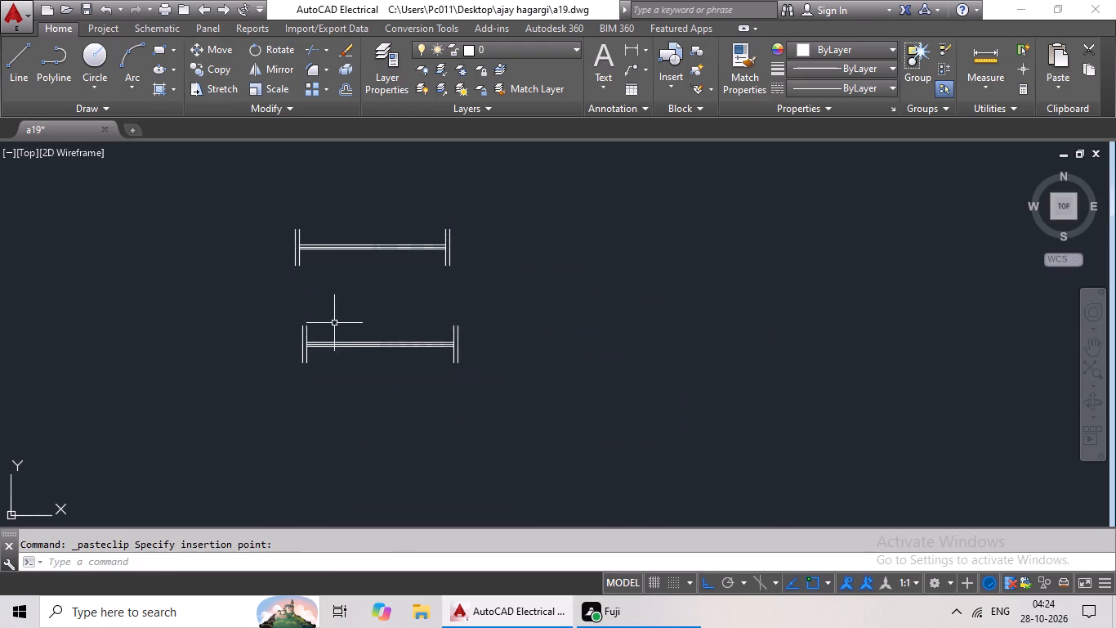
# Rotate the pasted 3' symbol 90° about the top of its right end line so it stands vertical.
pyautogui.scroll(1, 334, 323)
pyautogui.moveTo(331, 294); pyautogui.dragTo(627, 312)
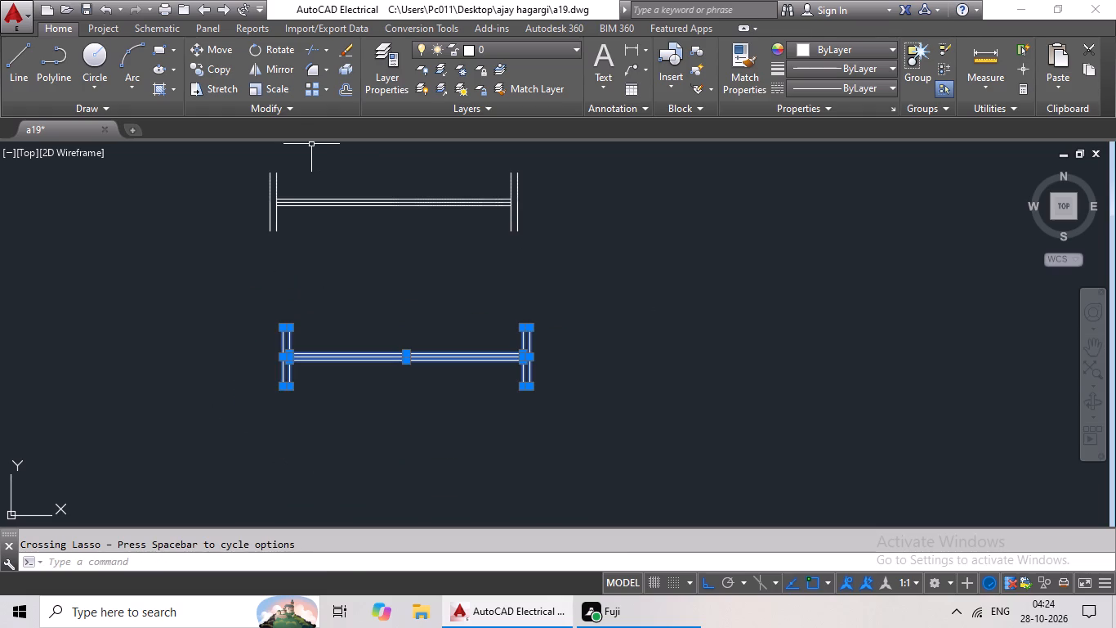
pyautogui.click(260, 52)
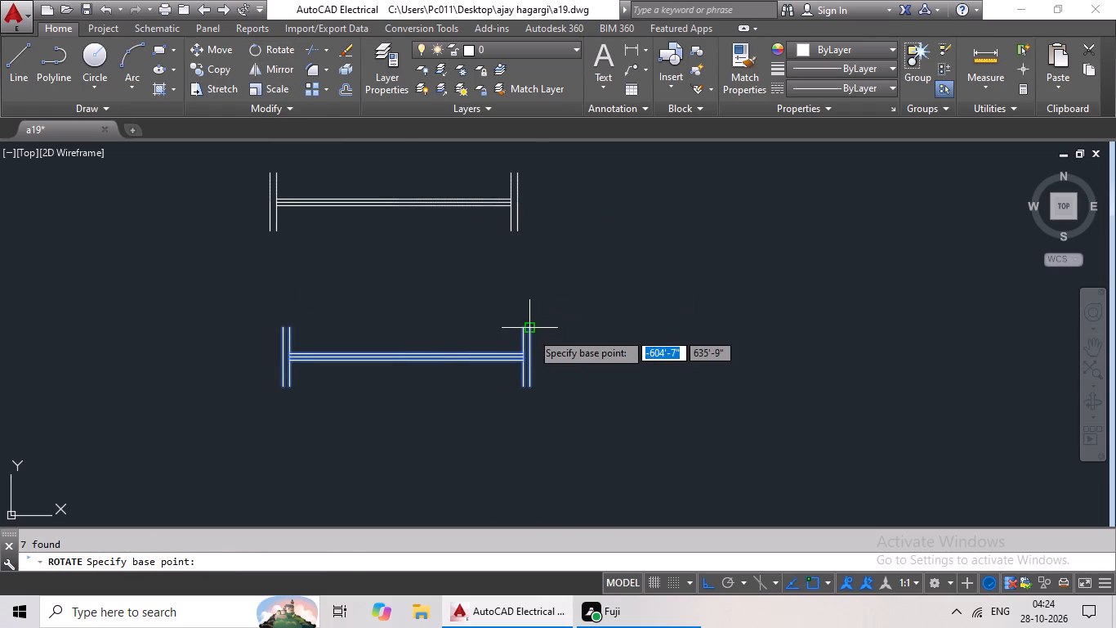
pyautogui.click(531, 332)
pyautogui.click(529, 294)
# Copy the horizontal 3' symbol and paste a duplicate below it, beside the vertical symbol.
pyautogui.scroll(-2, 591, 295)
pyautogui.moveTo(559, 234); pyautogui.dragTo(479, 192)
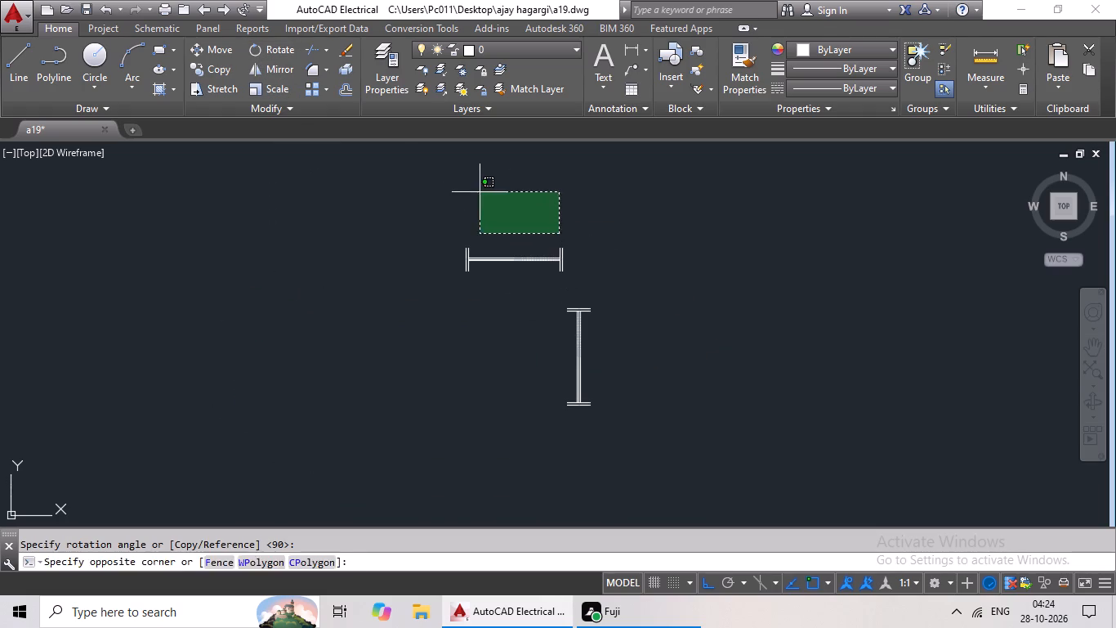
pyautogui.moveTo(479, 192); pyautogui.dragTo(603, 243)
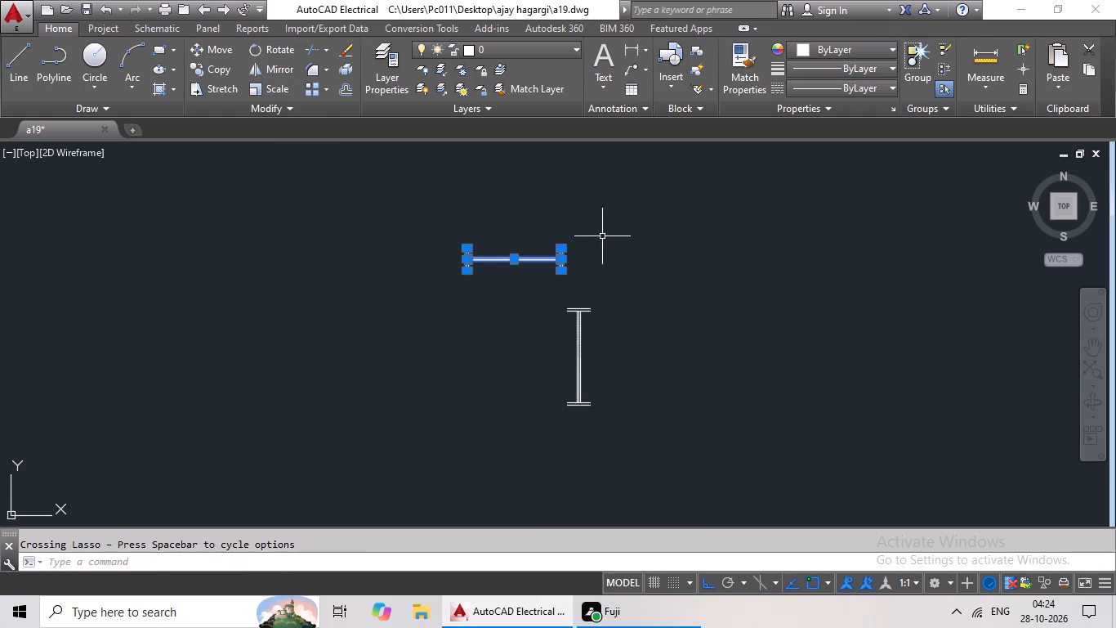
pyautogui.hotkey('ctrl', 'c')
pyautogui.hotkey('ctrl', 'v')
pyautogui.keyDown('ctrl'); pyautogui.scroll(-1, 462, 286); pyautogui.keyUp('ctrl')
pyautogui.moveTo(415, 321); pyautogui.dragTo(426, 293, button='middle')
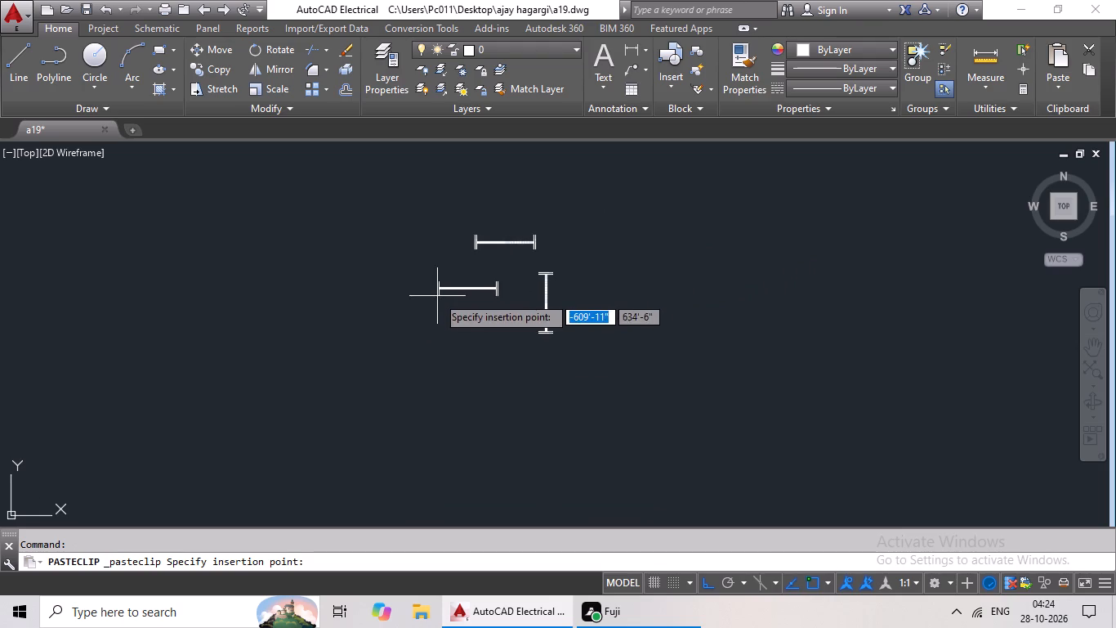
pyautogui.click(437, 296)
# Offset the inner right end line of the new horizontal copy 2' toward its left end.
pyautogui.scroll(4, 503, 303)
pyautogui.moveTo(515, 258); pyautogui.dragTo(606, 291, button='middle')
pyautogui.press('Escape')
pyautogui.press('o')
pyautogui.press('Return')
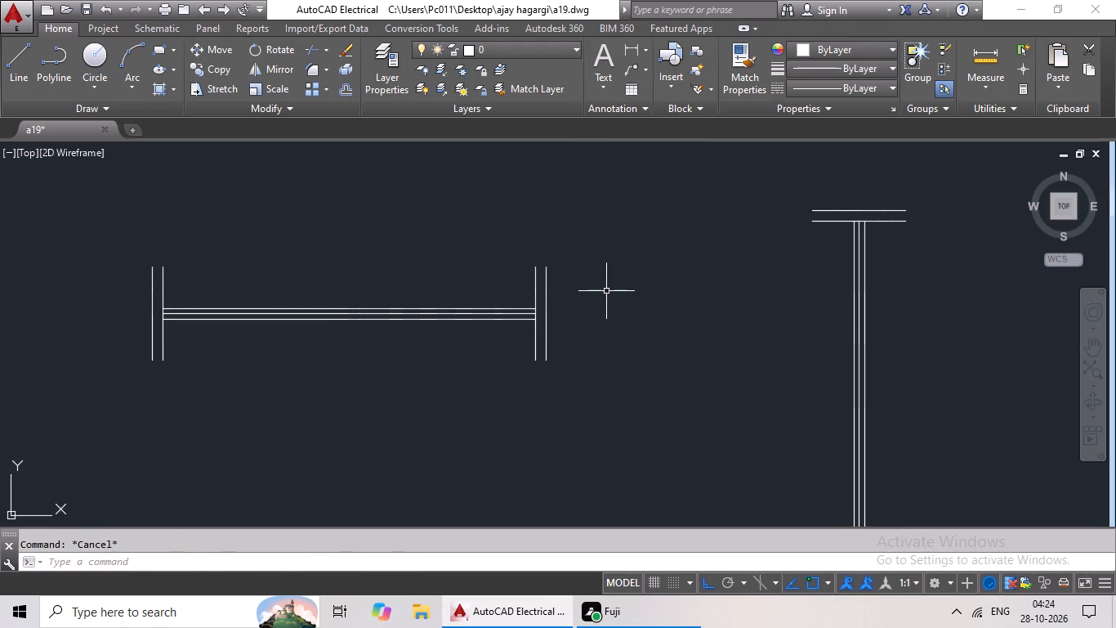
pyautogui.write("2'")
pyautogui.press('Return')
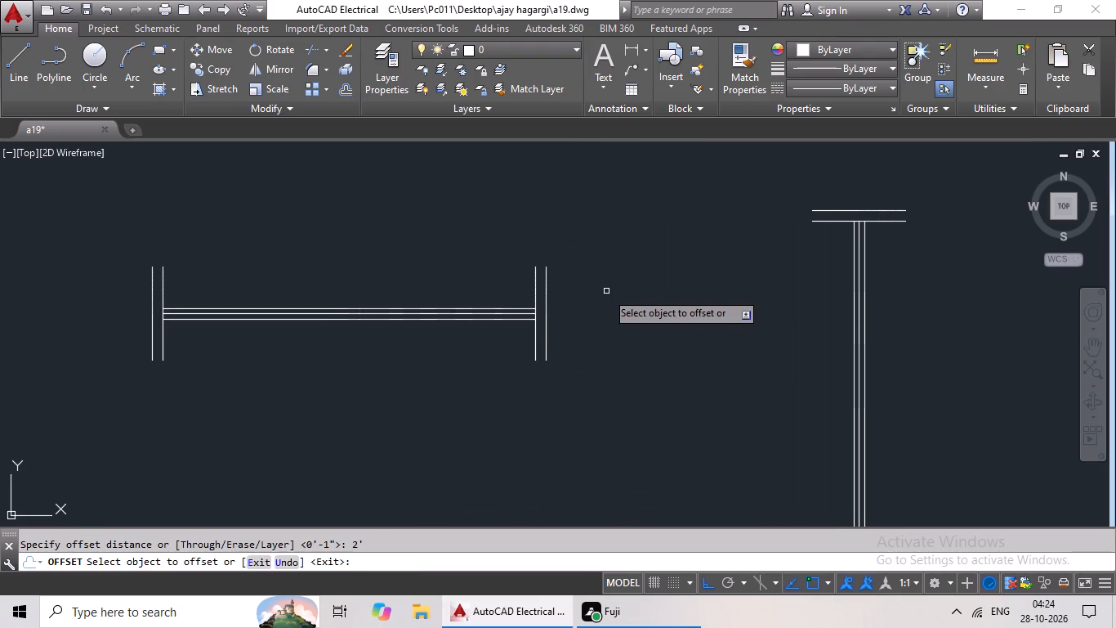
pyautogui.click(535, 280)
pyautogui.click(482, 279)
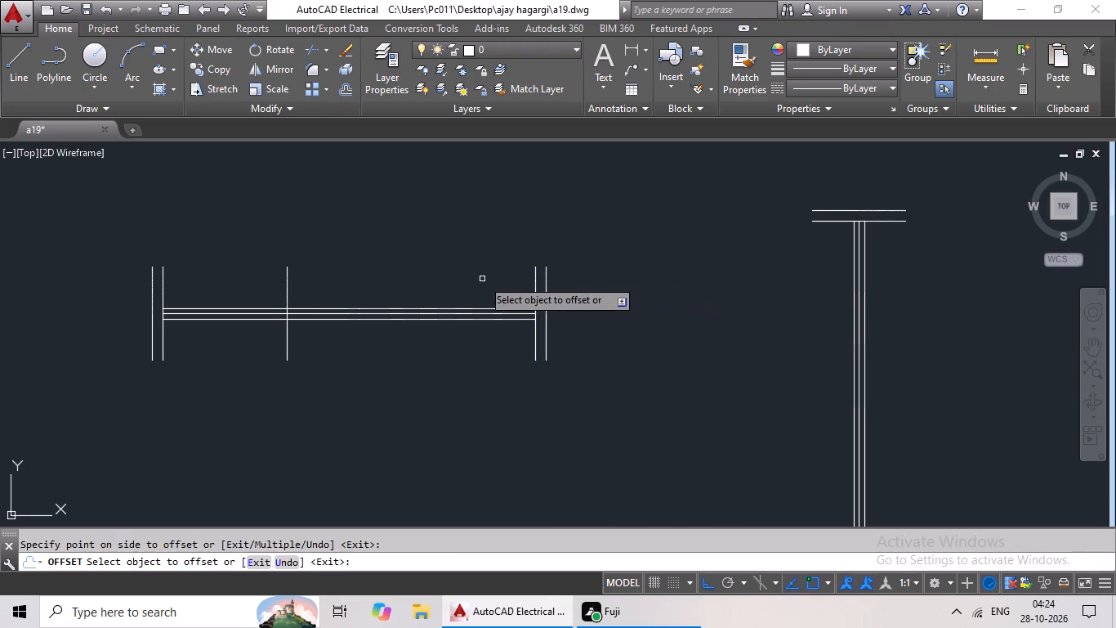
pyautogui.press('Escape')
pyautogui.press('Escape')
# Offset the new vertical line at the 2' mark 1" further toward the left end.
pyautogui.press('o')
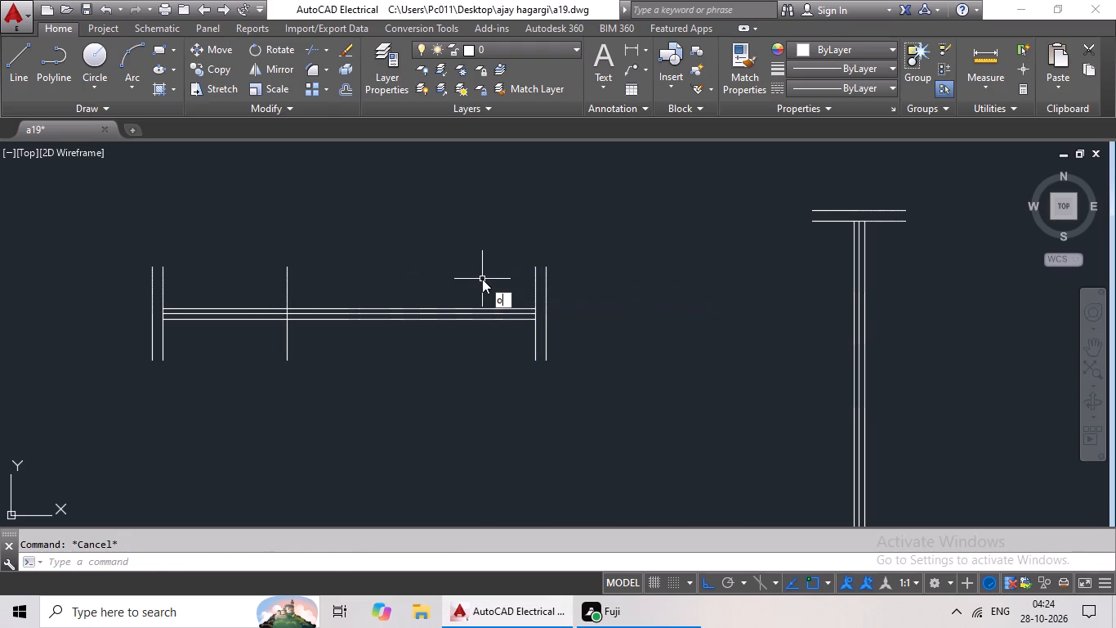
pyautogui.press('Return')
pyautogui.write('1"')
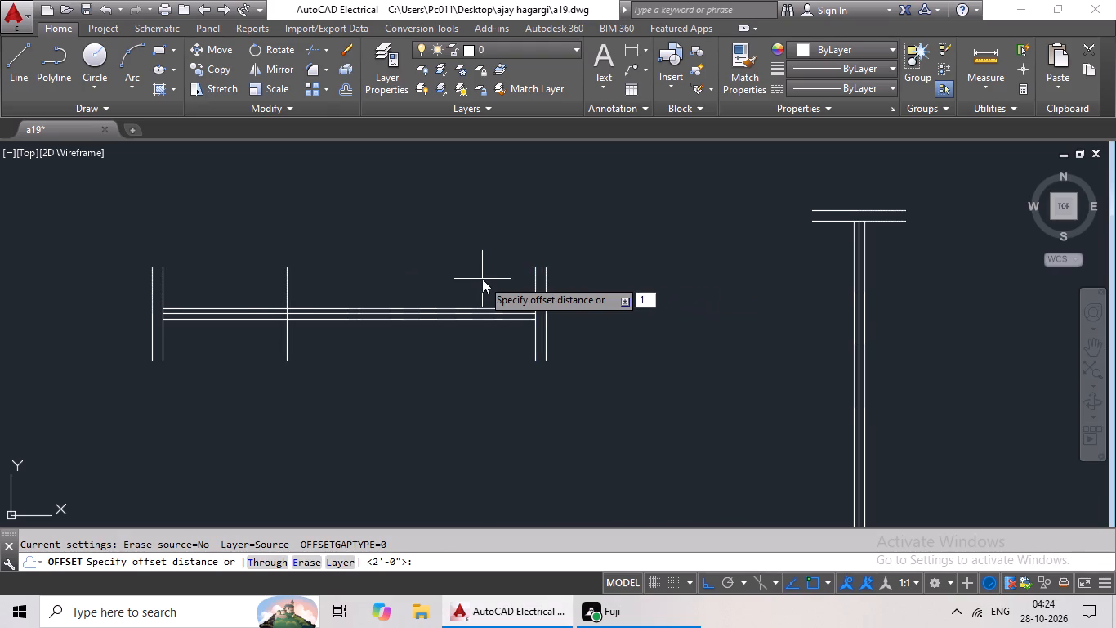
pyautogui.press('Return')
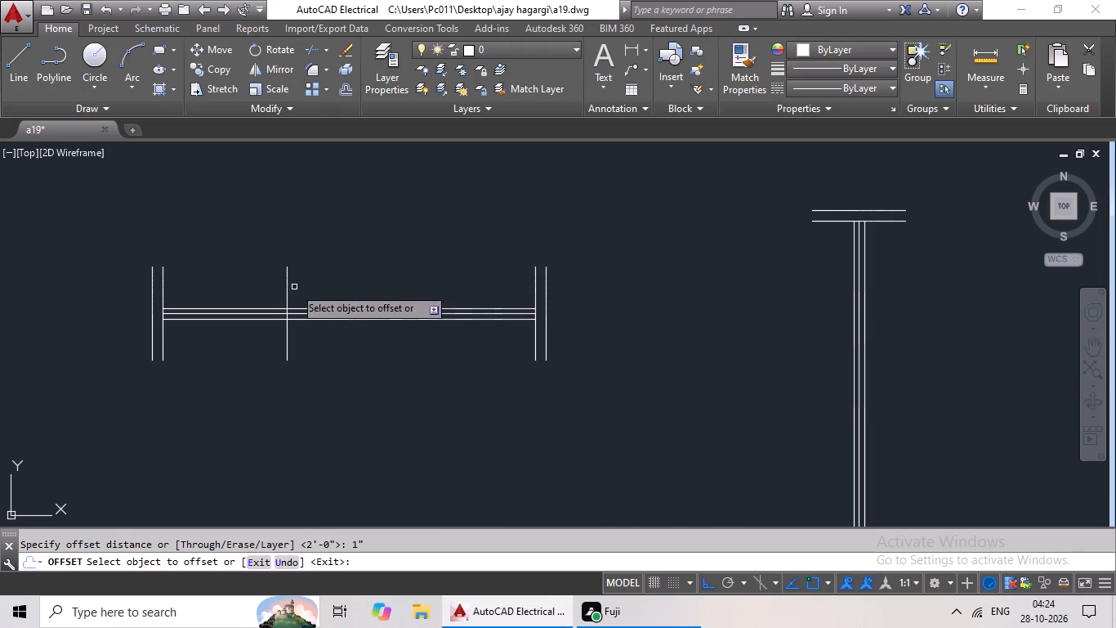
pyautogui.click(287, 274)
pyautogui.click(208, 271)
pyautogui.press('Escape')
pyautogui.press('Escape')
pyautogui.press('Escape')
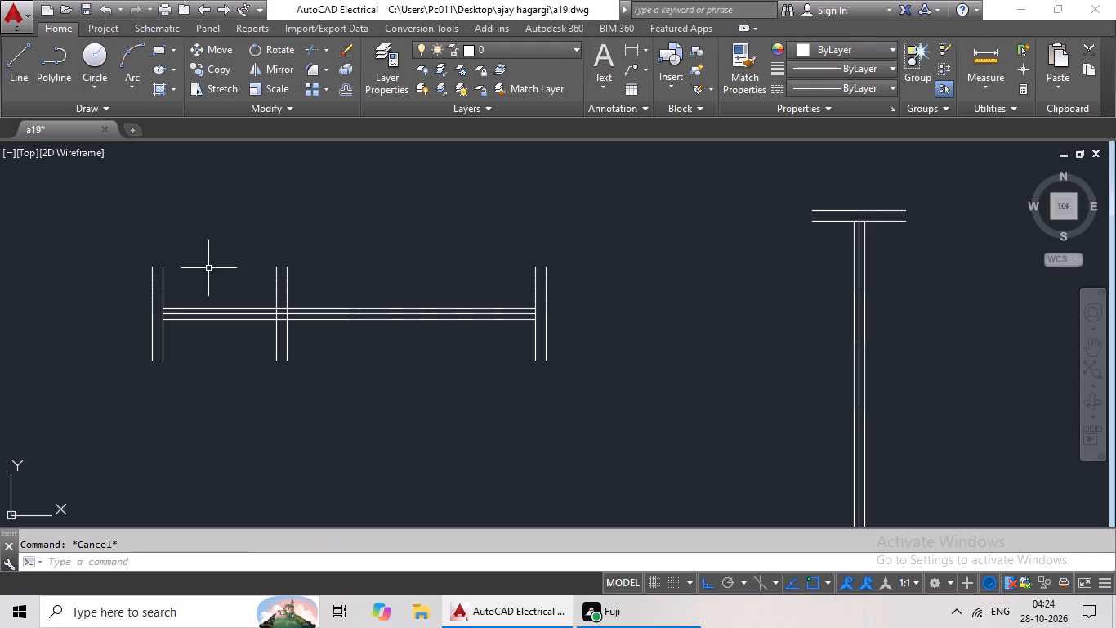
# Trim the three horizontal lines between the two new vertical lines at the 2' mark.
pyautogui.press('t')
pyautogui.press('r')
pyautogui.press('space')
pyautogui.press('space')
pyautogui.scroll(2, 288, 322)
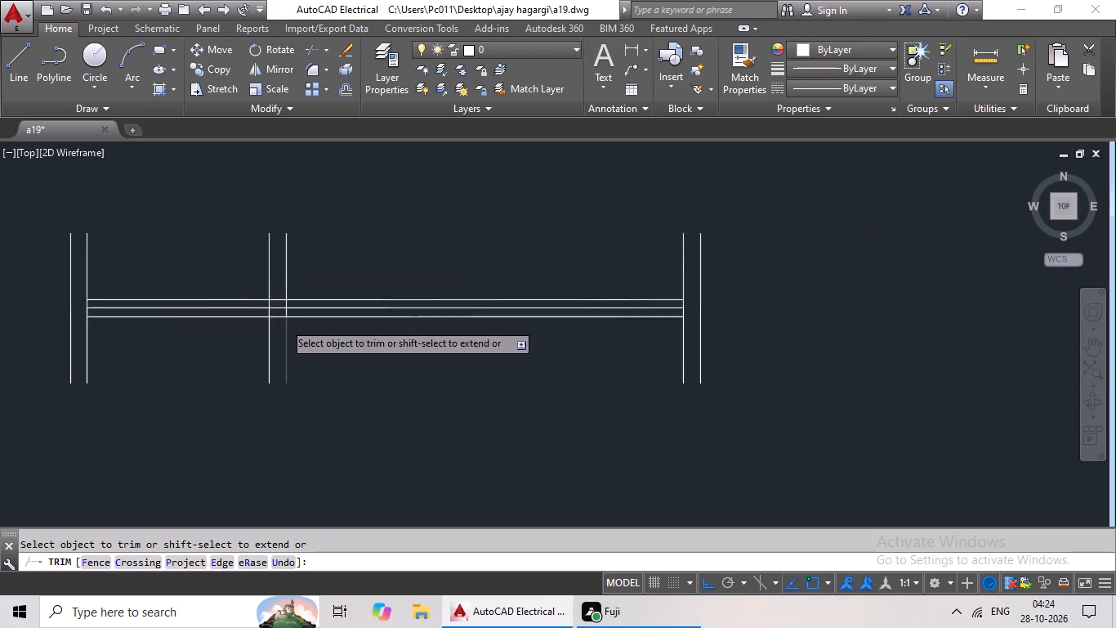
pyautogui.scroll(2, 279, 316)
pyautogui.moveTo(265, 209); pyautogui.dragTo(270, 343)
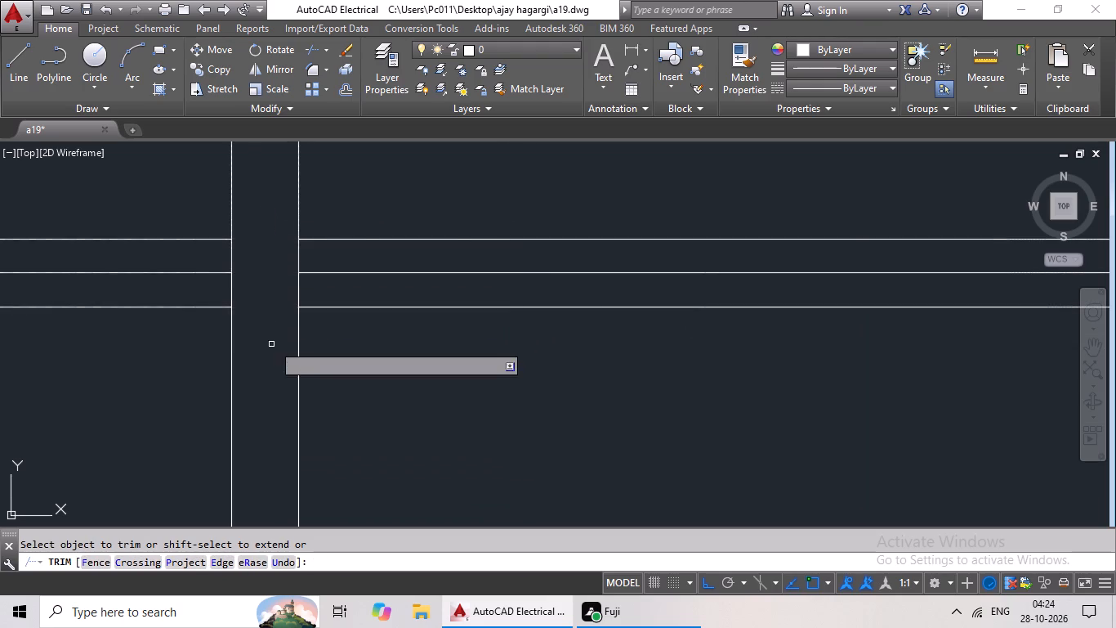
pyautogui.scroll(-5, 292, 332)
pyautogui.press('Escape')
# Delete the leftover left portion of the symbol, including its horizontal lines and both old end lines.
pyautogui.moveTo(273, 278); pyautogui.dragTo(198, 370)
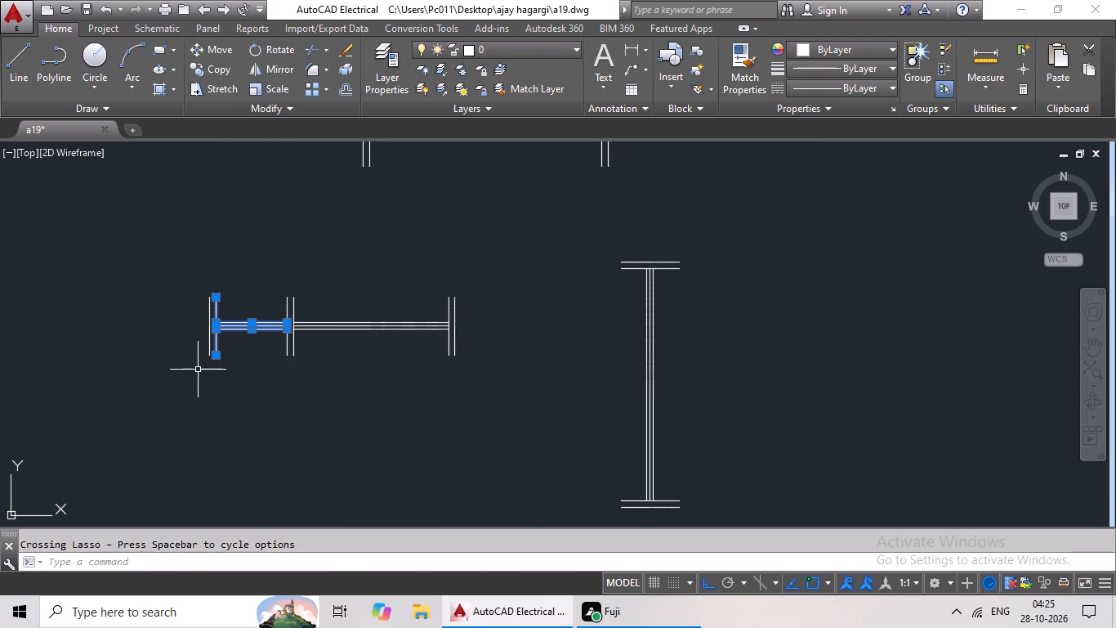
pyautogui.moveTo(230, 285); pyautogui.dragTo(203, 358)
pyautogui.press('Delete')
# Copy the shortened 2' symbol and paste the duplicate directly below it.
pyautogui.scroll(-1, 338, 262)
pyautogui.moveTo(341, 249); pyautogui.dragTo(421, 353)
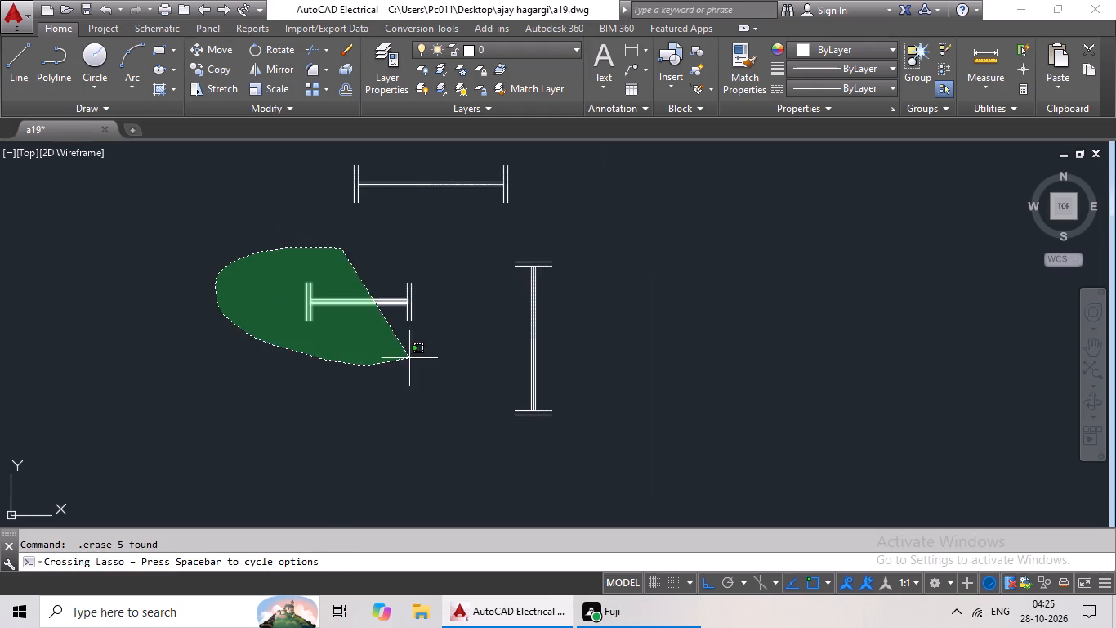
pyautogui.moveTo(421, 353); pyautogui.dragTo(449, 263)
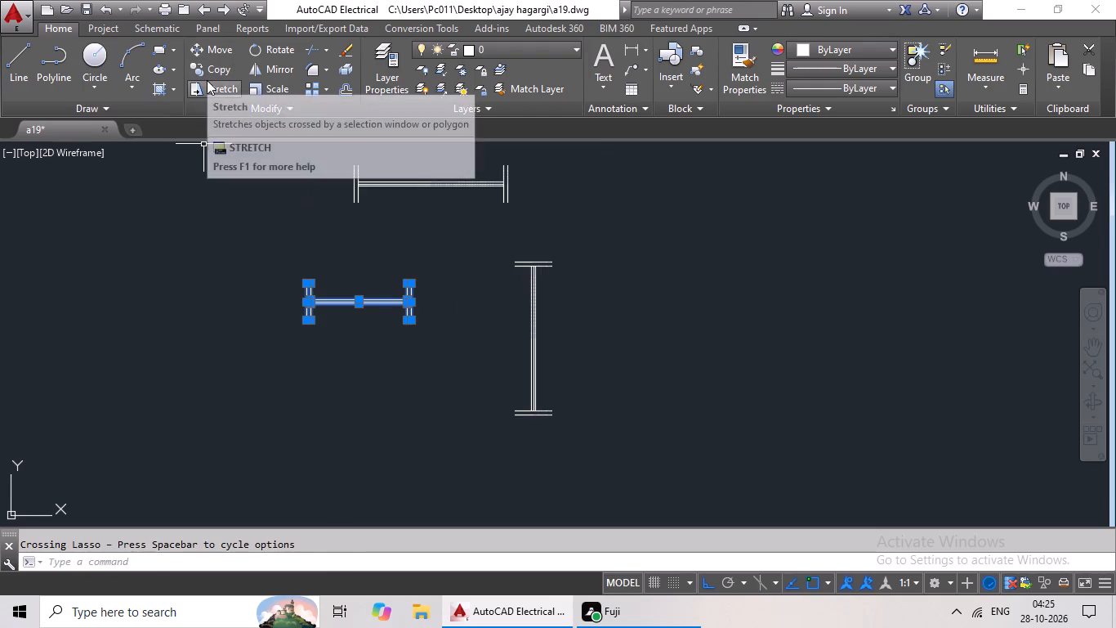
pyautogui.hotkey('ctrl', 'c')
pyautogui.hotkey('ctrl', 'v')
pyautogui.click(306, 388)
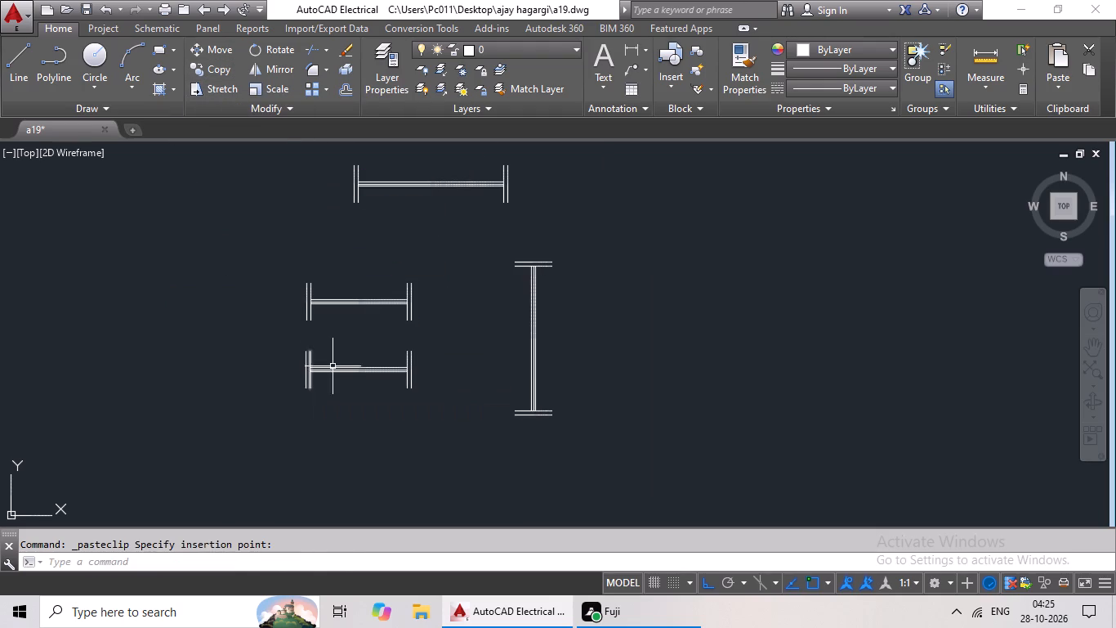
# Rotate the pasted 2' symbol 90° about the top of its right end line so it stands vertical.
pyautogui.scroll(2, 341, 365)
pyautogui.moveTo(321, 307); pyautogui.dragTo(569, 348)
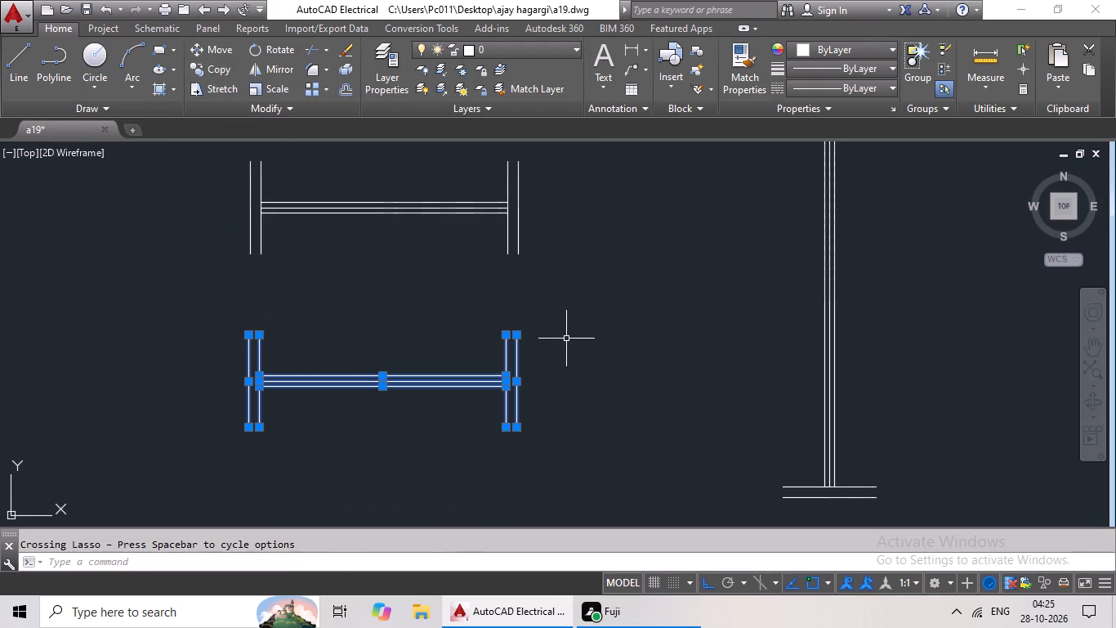
pyautogui.click(279, 58)
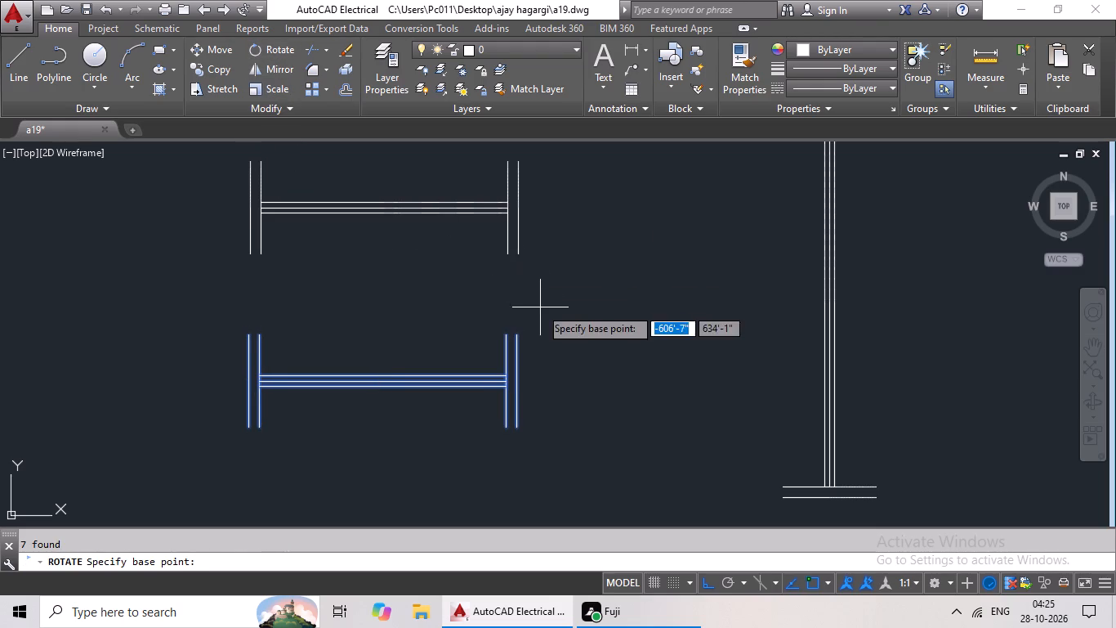
pyautogui.click(513, 334)
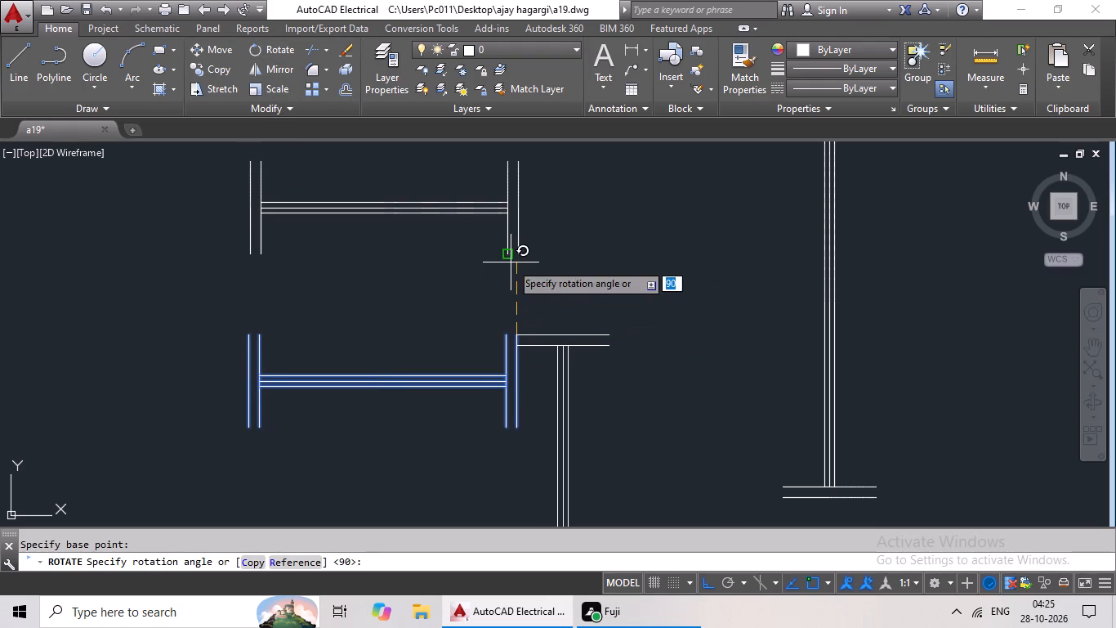
pyautogui.click(511, 264)
# Copy the horizontal 3' symbol and paste a duplicate in the empty space left of the other symbols.
pyautogui.scroll(-3, 661, 295)
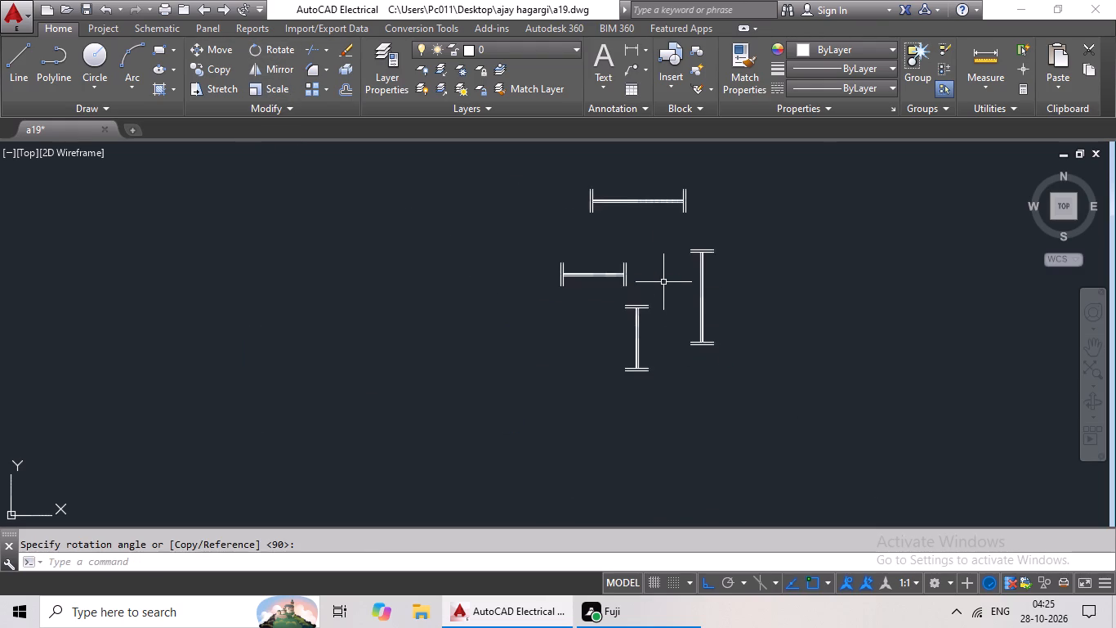
pyautogui.moveTo(663, 282); pyautogui.dragTo(520, 262, button='middle')
pyautogui.moveTo(428, 277); pyautogui.dragTo(407, 289, button='middle')
pyautogui.scroll(1, 458, 236)
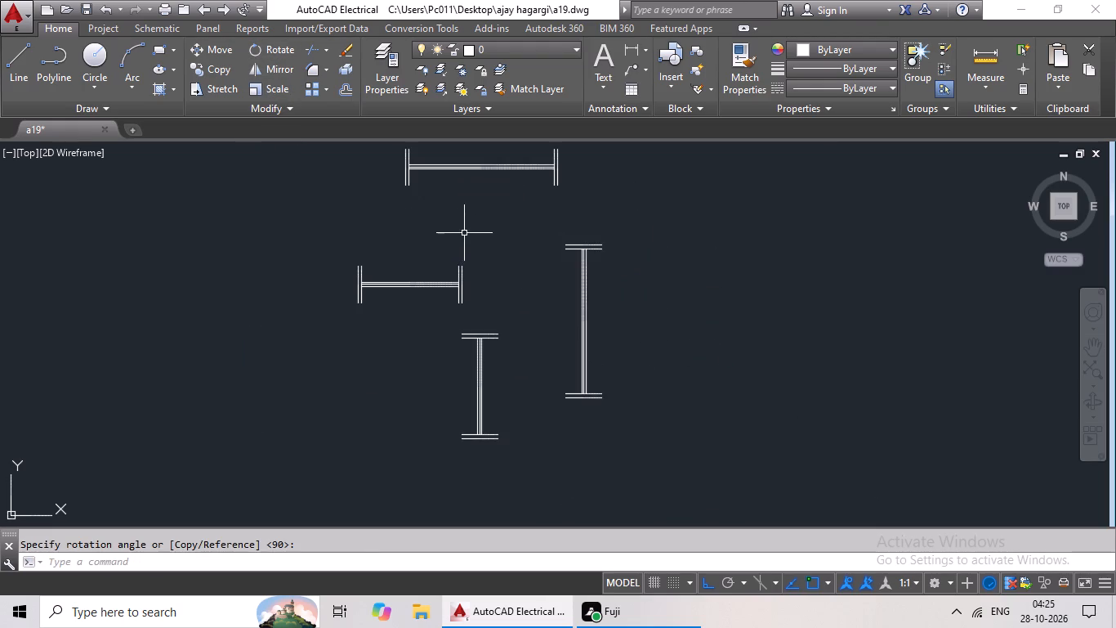
pyautogui.moveTo(459, 246); pyautogui.dragTo(435, 296, button='middle')
pyautogui.moveTo(445, 184); pyautogui.dragTo(569, 174)
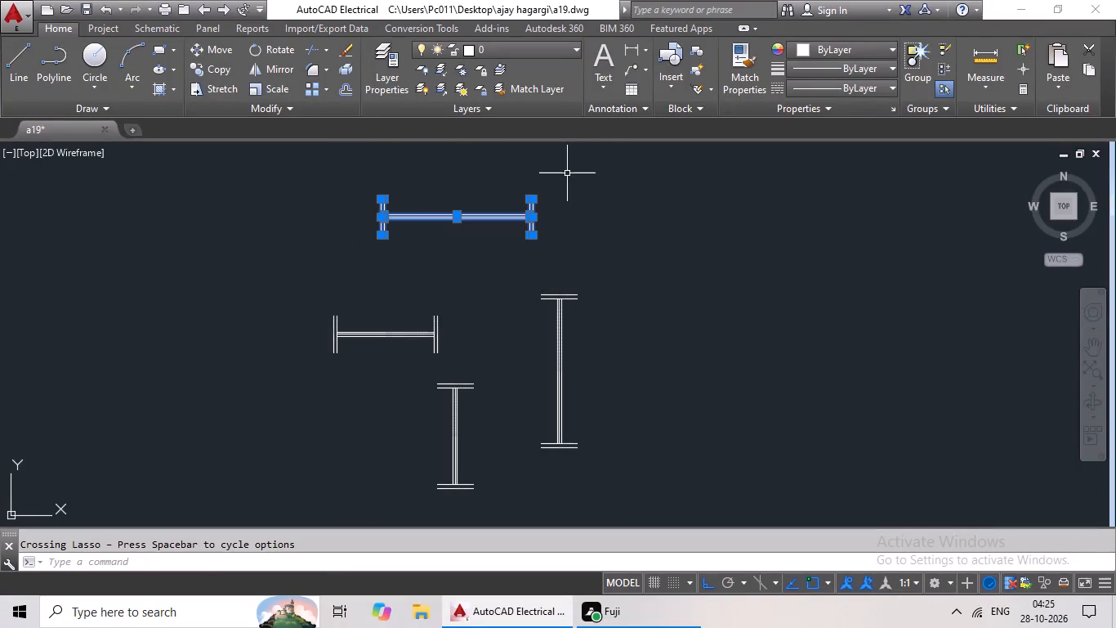
pyautogui.hotkey('ctrl', 'c')
pyautogui.hotkey('ctrl', 'v')
pyautogui.keyDown('ctrl'); pyautogui.scroll(-2, 559, 202); pyautogui.keyUp('ctrl')
pyautogui.moveTo(475, 259); pyautogui.dragTo(477, 258, button='middle')
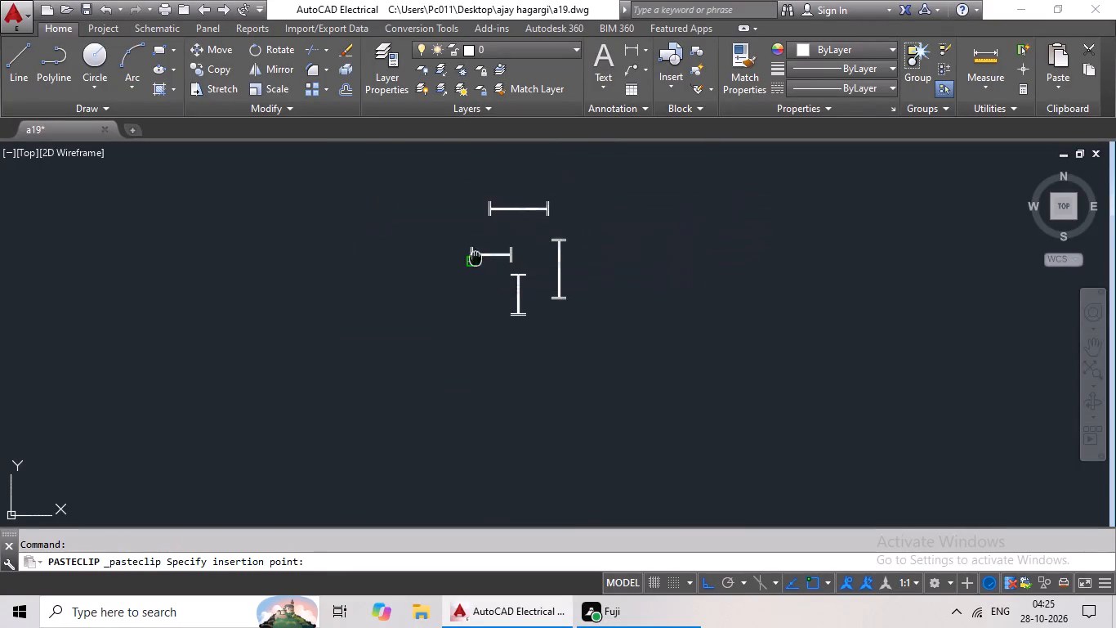
pyautogui.moveTo(477, 258); pyautogui.dragTo(502, 236, button='middle')
pyautogui.click(404, 280)
pyautogui.scroll(3, 480, 259)
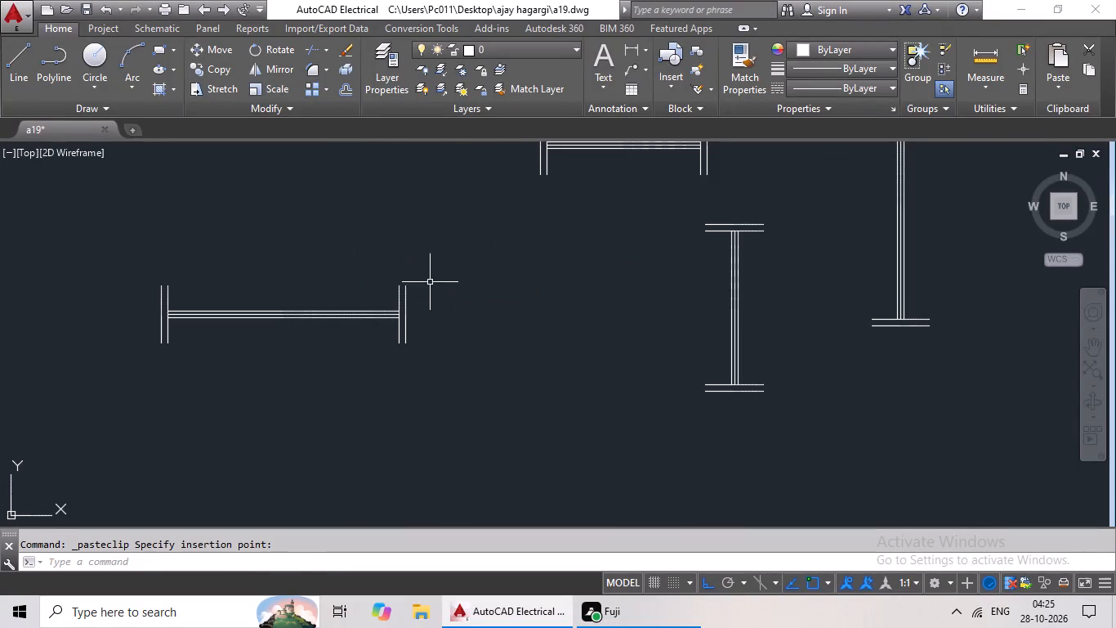
pyautogui.moveTo(430, 282); pyautogui.dragTo(541, 257, button='middle')
pyautogui.scroll(1, 438, 251)
pyautogui.moveTo(499, 249); pyautogui.dragTo(559, 235, button='middle')
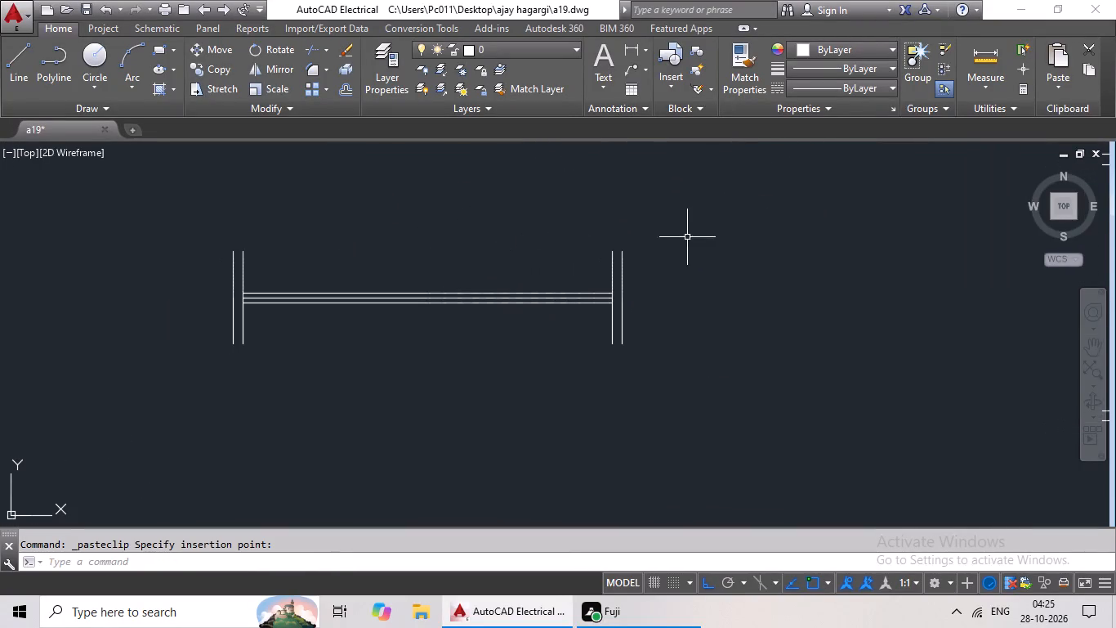
# Delete the four vertical end lines of the newly pasted horizontal 3' symbol.
pyautogui.moveTo(676, 238); pyautogui.dragTo(600, 256)
pyautogui.moveTo(375, 231); pyautogui.dragTo(194, 262)
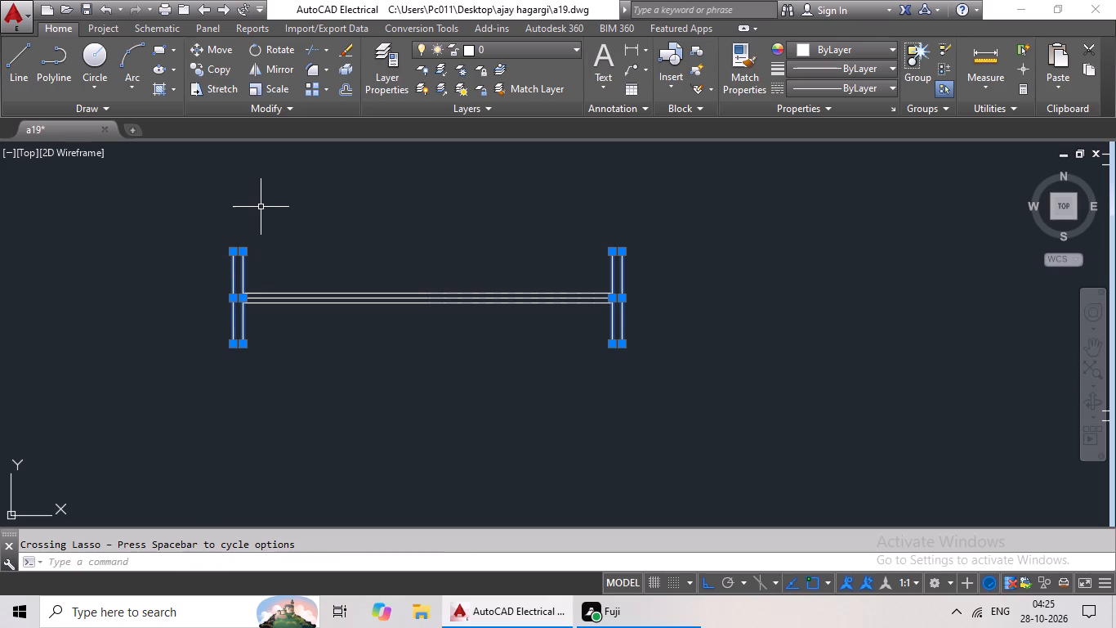
pyautogui.press('Delete')
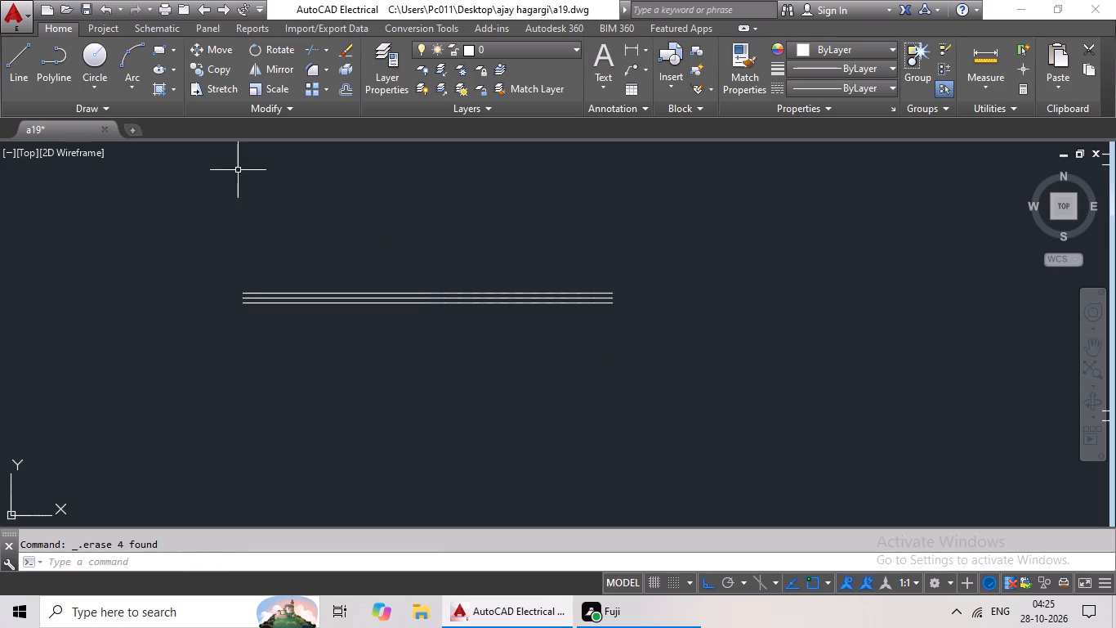
# Draw a 6" vertical line just beyond the right end of the three horizontal lines.
pyautogui.click(18, 55)
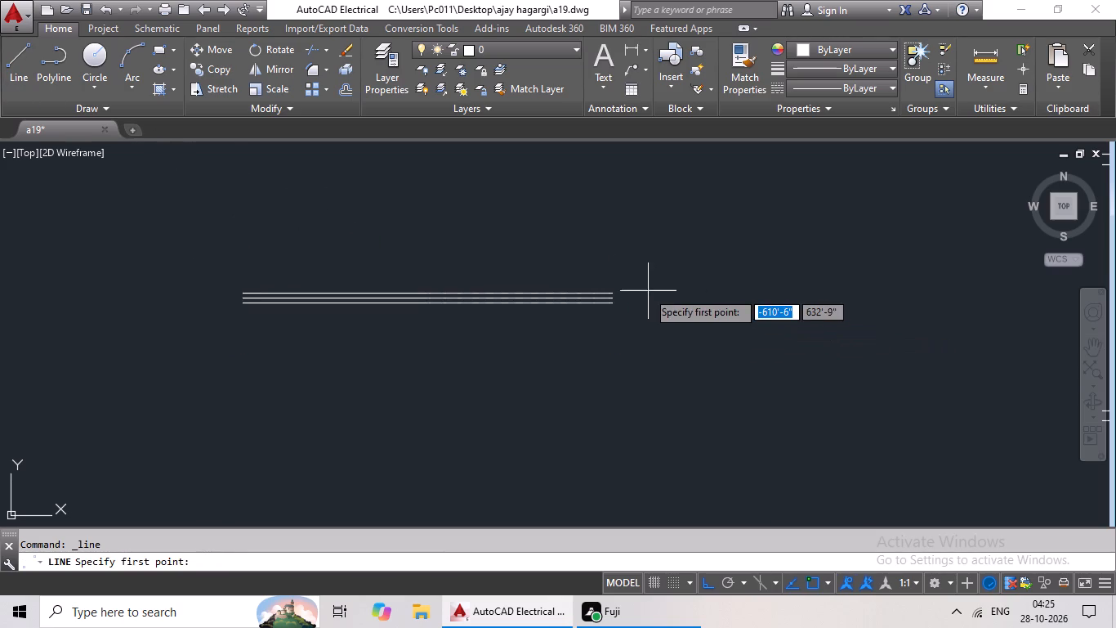
pyautogui.click(634, 268)
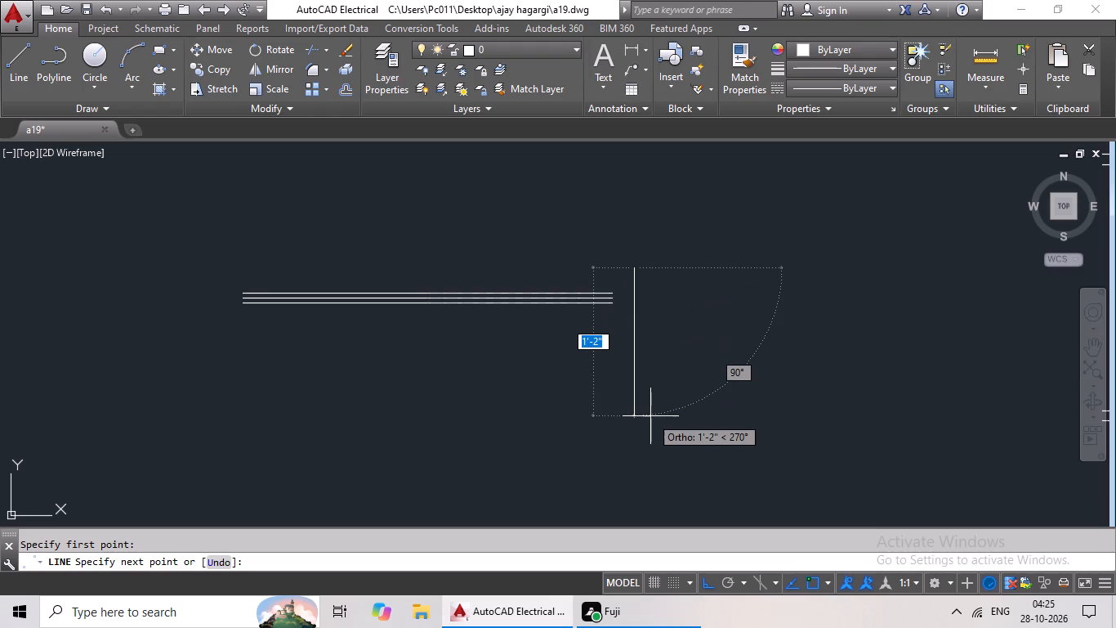
pyautogui.press('9')
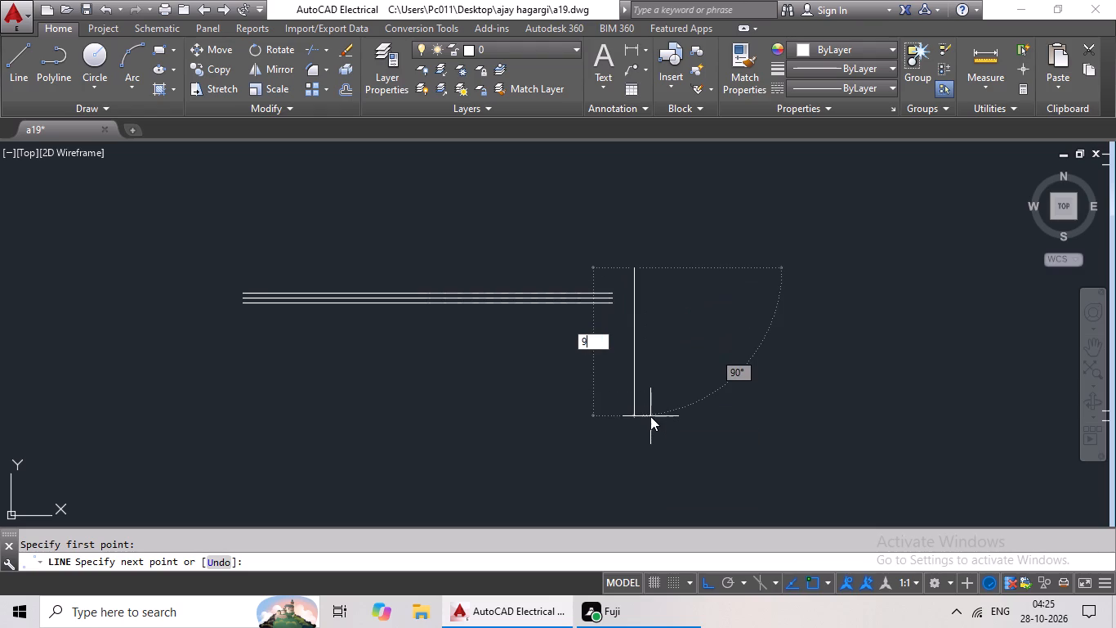
pyautogui.press('BackSpace')
pyautogui.press('6')
pyautogui.hotkey('shift', '"')
pyautogui.press('Return')
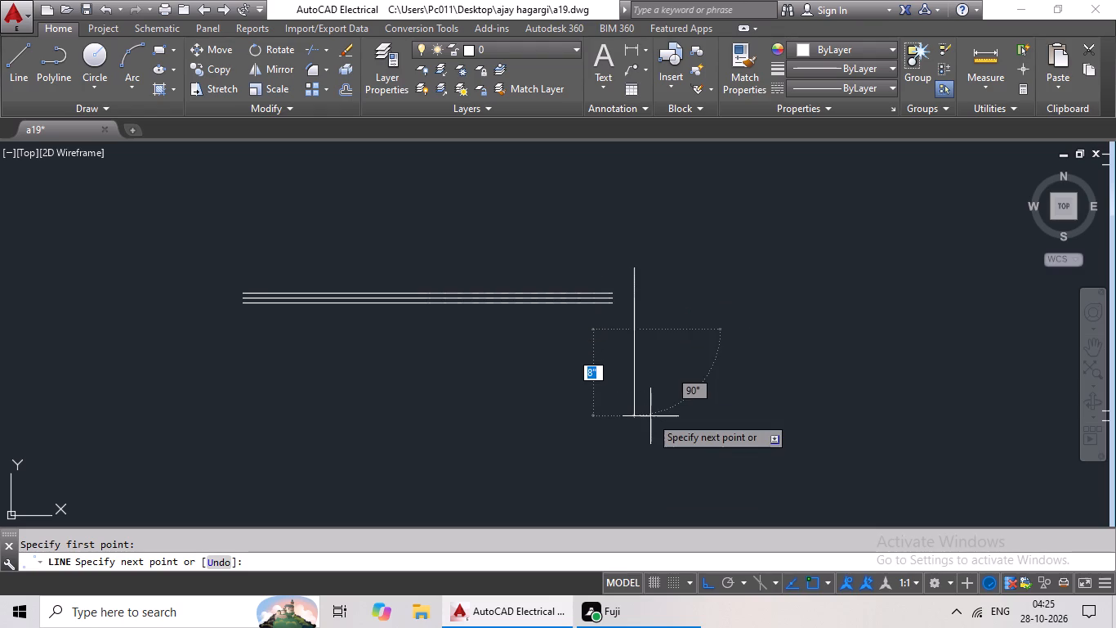
pyautogui.press('Escape')
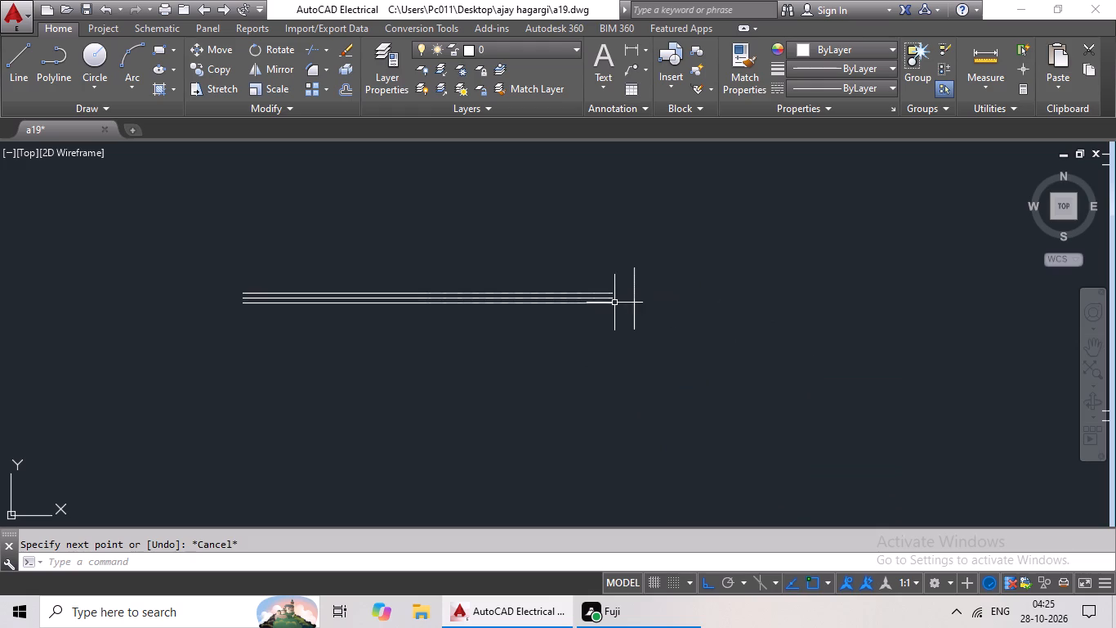
# Copy the 6" line by its midpoint onto the right end of the middle horizontal line and delete the original.
pyautogui.click(633, 290)
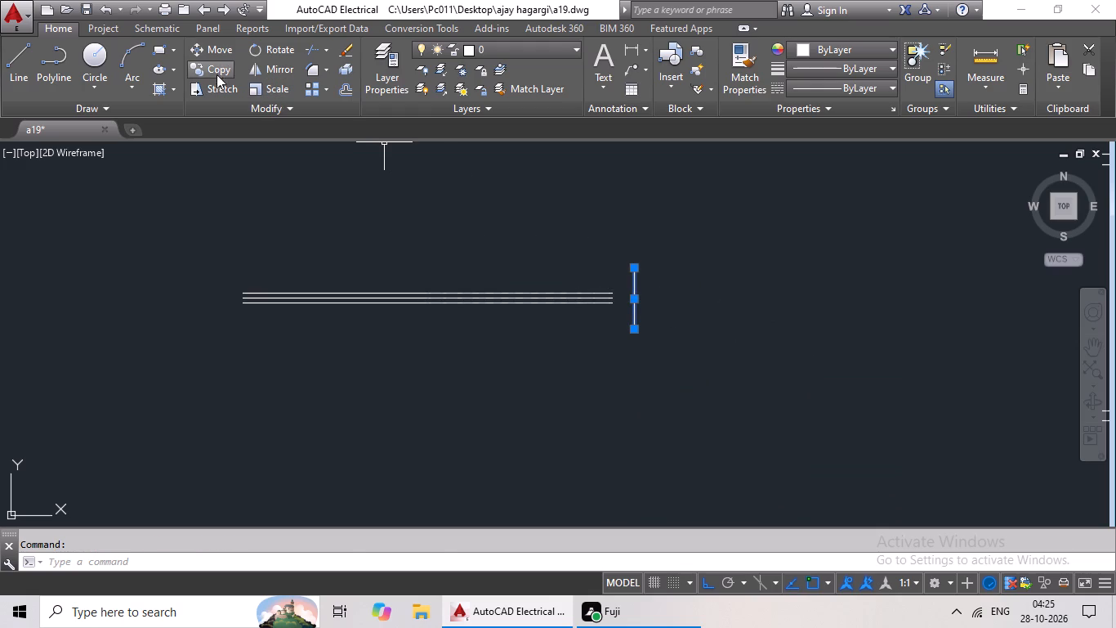
pyautogui.click(213, 68)
pyautogui.scroll(1, 639, 303)
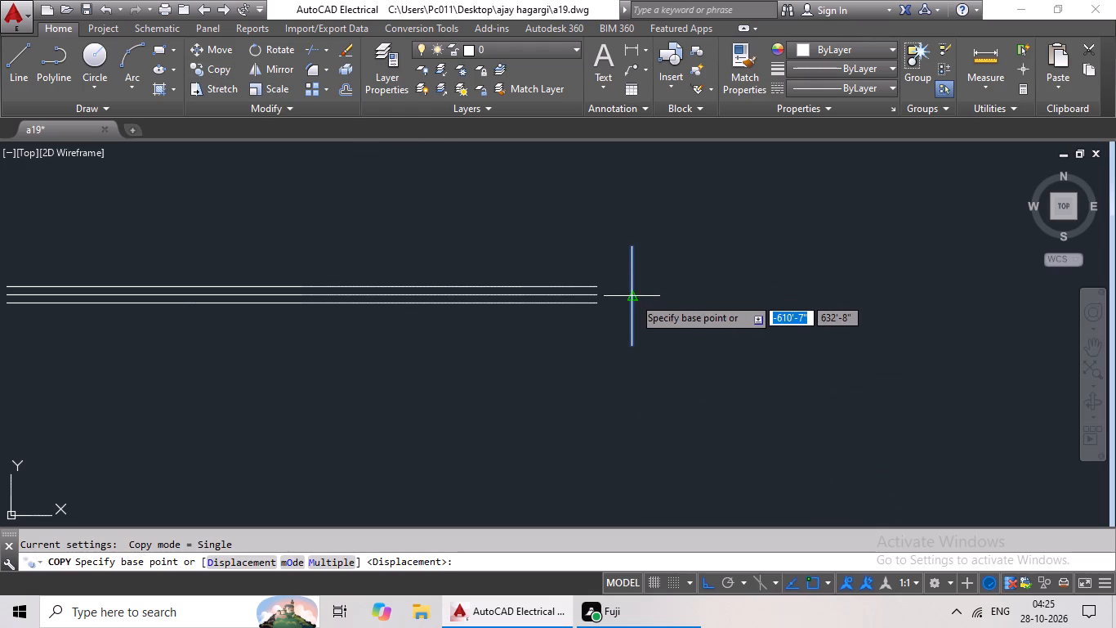
pyautogui.click(633, 296)
pyautogui.click(600, 294)
pyautogui.moveTo(667, 262); pyautogui.dragTo(627, 310)
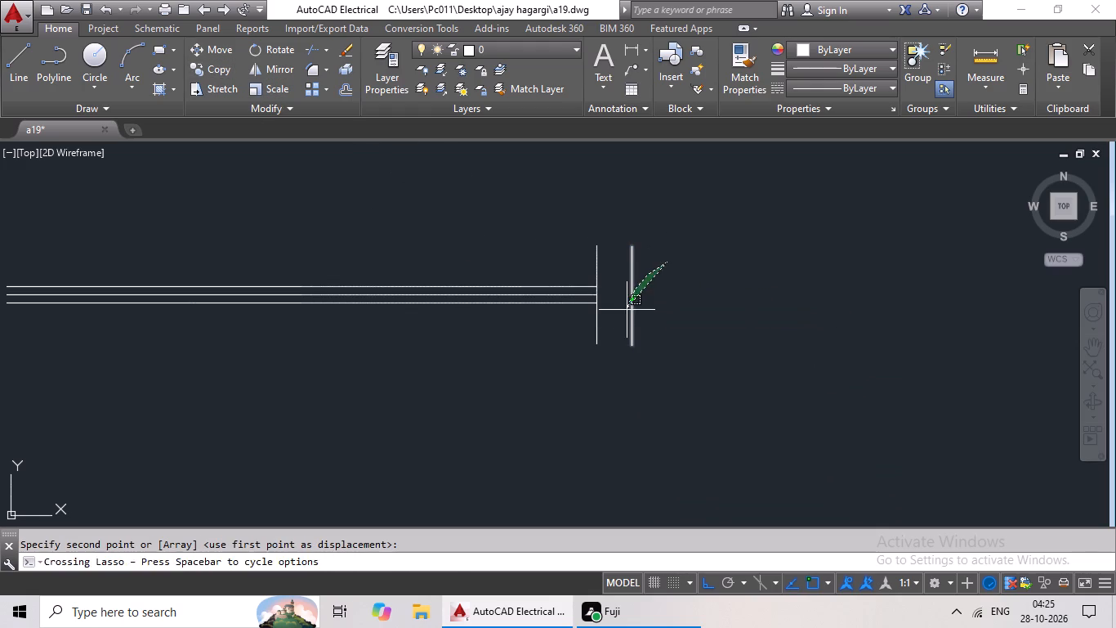
pyautogui.moveTo(627, 310); pyautogui.dragTo(627, 312)
pyautogui.press('Delete')
pyautogui.scroll(-1, 657, 316)
pyautogui.press('Escape')
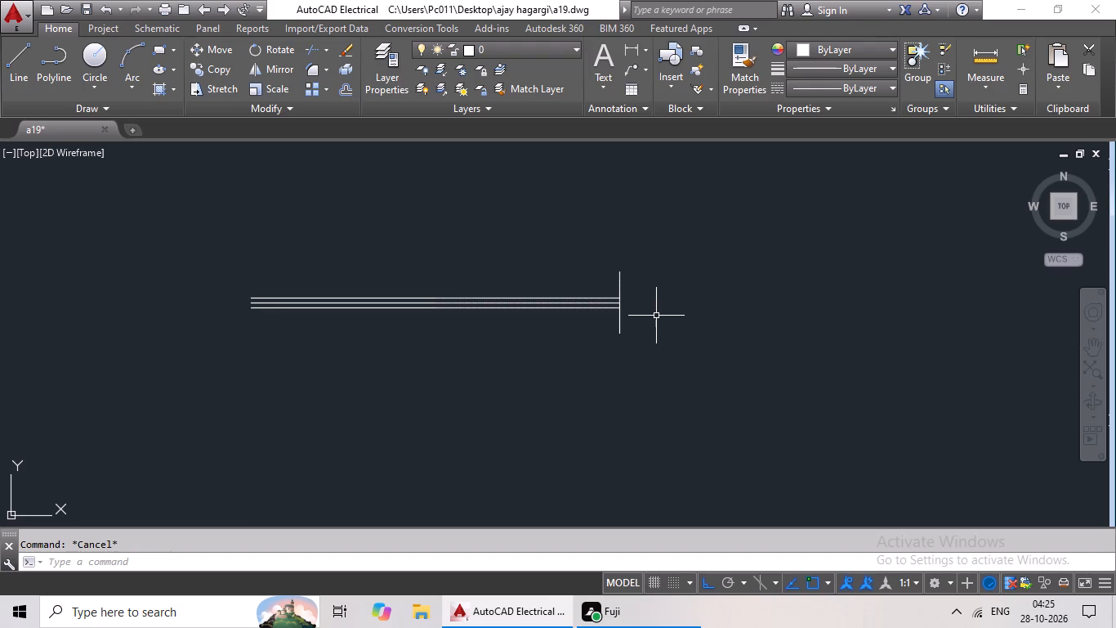
pyautogui.press('Escape')
# Offset the 6" right end line 3' to the left to form the left end line.
pyautogui.press('o')
pyautogui.press('Return')
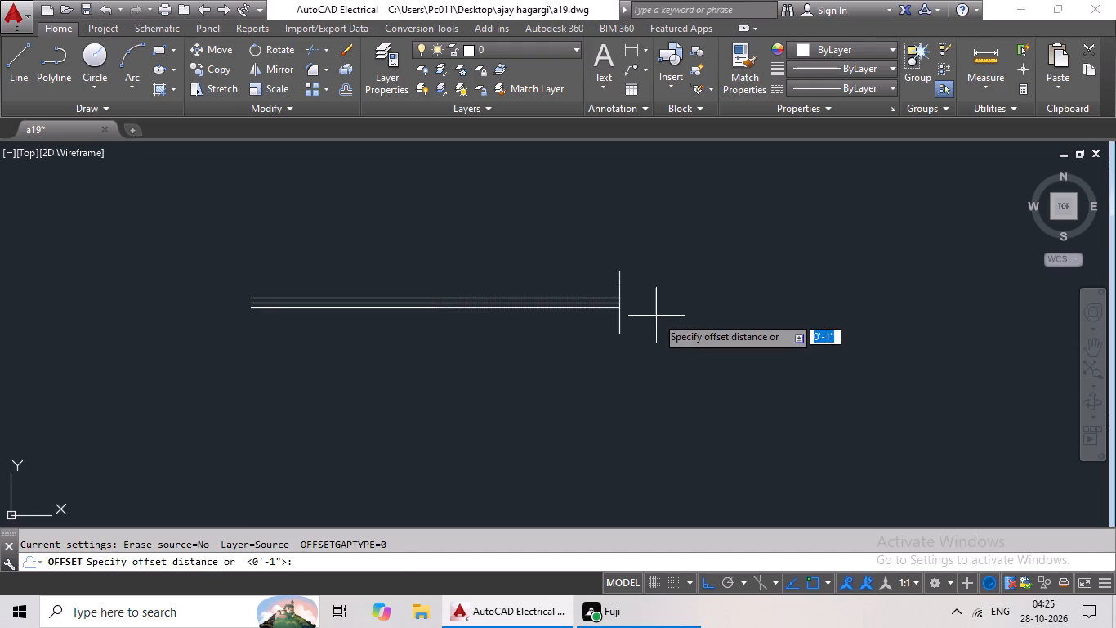
pyautogui.write("3'")
pyautogui.press('Return')
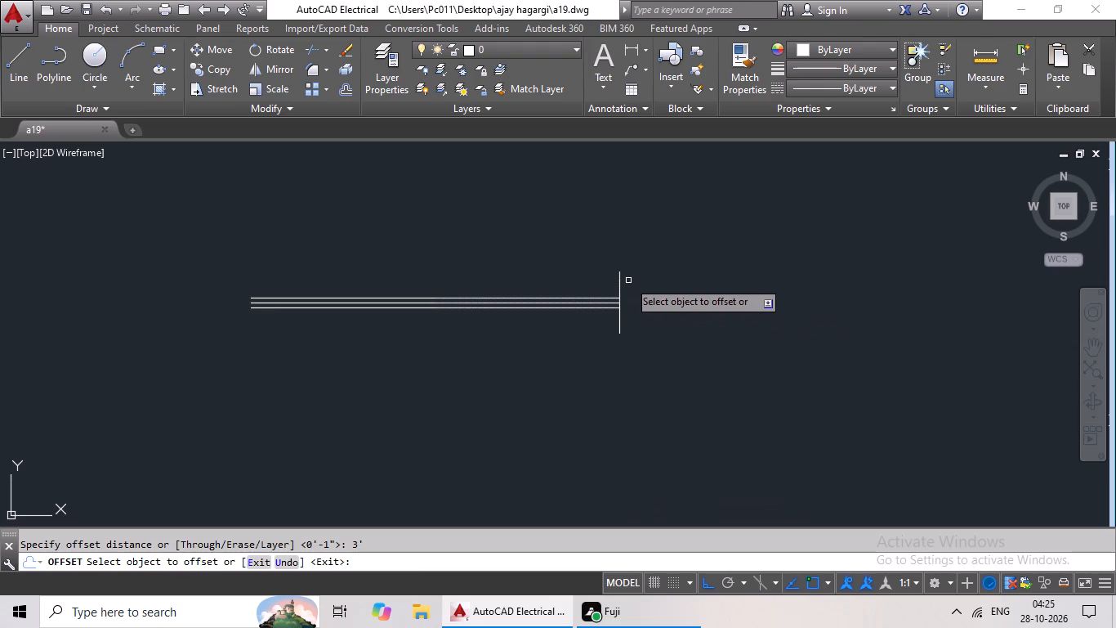
pyautogui.moveTo(618, 276); pyautogui.dragTo(604, 278)
pyautogui.click(496, 279)
pyautogui.press('Escape')
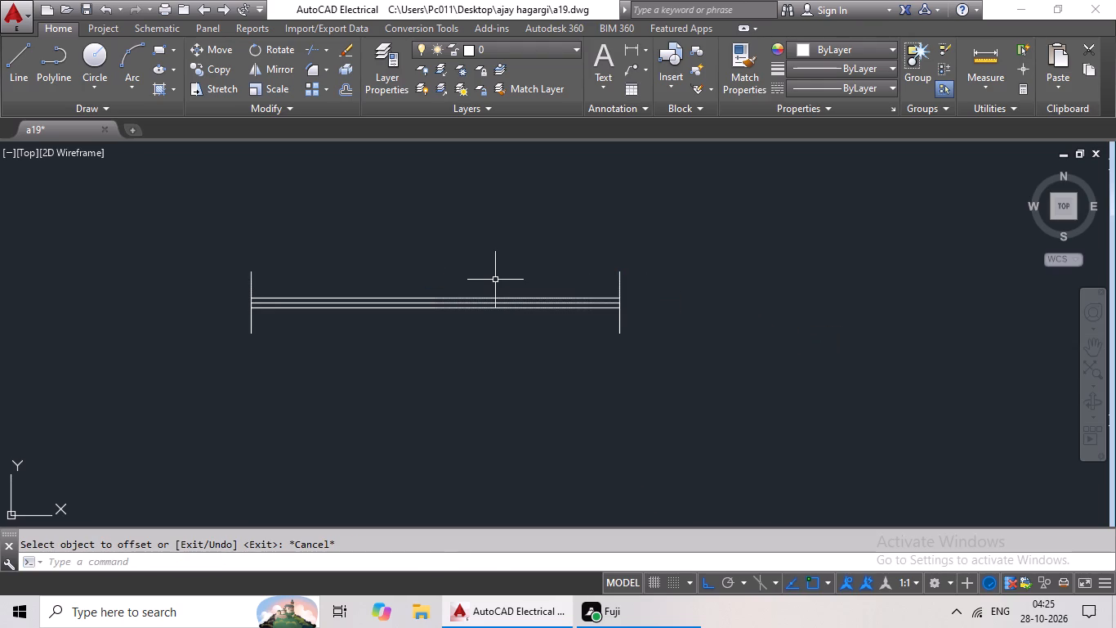
# Offset both 6" end lines outward by 1" to double each end of the 3' symbol.
pyautogui.press('o')
pyautogui.press('Return')
pyautogui.write('1"')
pyautogui.press('Return')
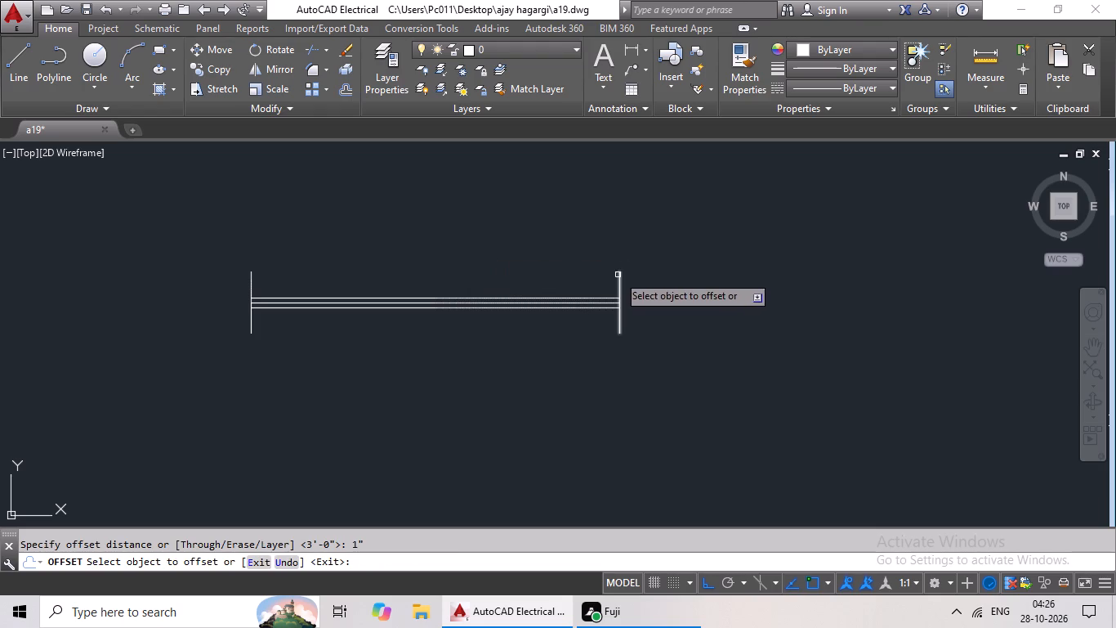
pyautogui.moveTo(618, 275); pyautogui.dragTo(692, 264)
pyautogui.click(695, 263)
pyautogui.moveTo(250, 271); pyautogui.dragTo(224, 278)
pyautogui.click(220, 278)
pyautogui.press('Escape')
pyautogui.press('Escape')
# Copy the completed 3' symbol with 6" ends and paste a duplicate directly below it.
pyautogui.moveTo(242, 242); pyautogui.dragTo(724, 258)
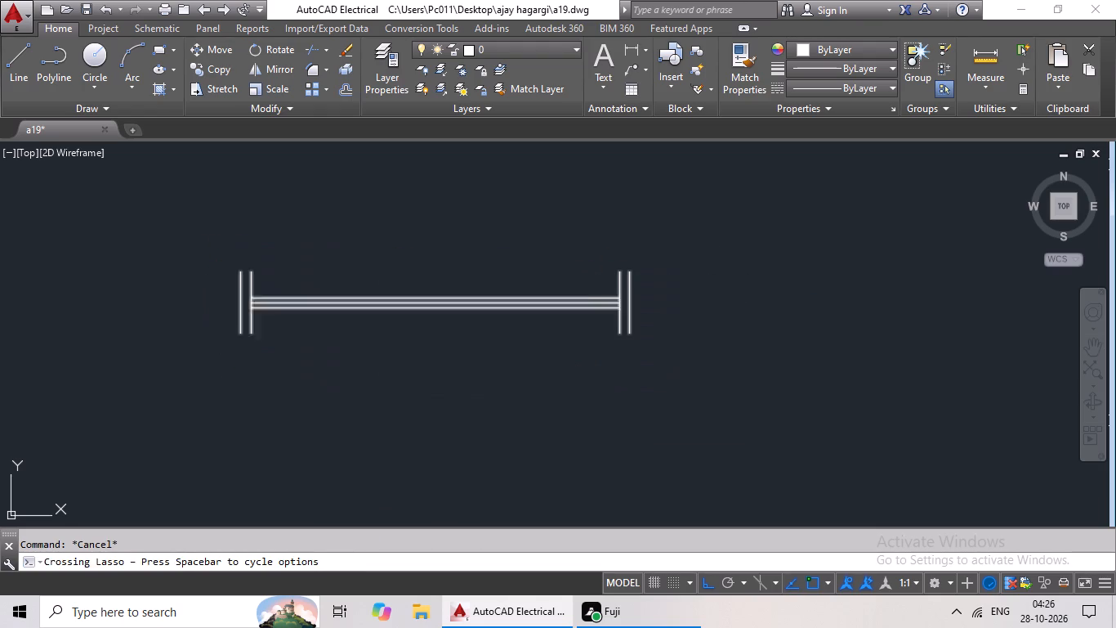
pyautogui.scroll(-3, 751, 255)
pyautogui.hotkey('ctrl', 'c')
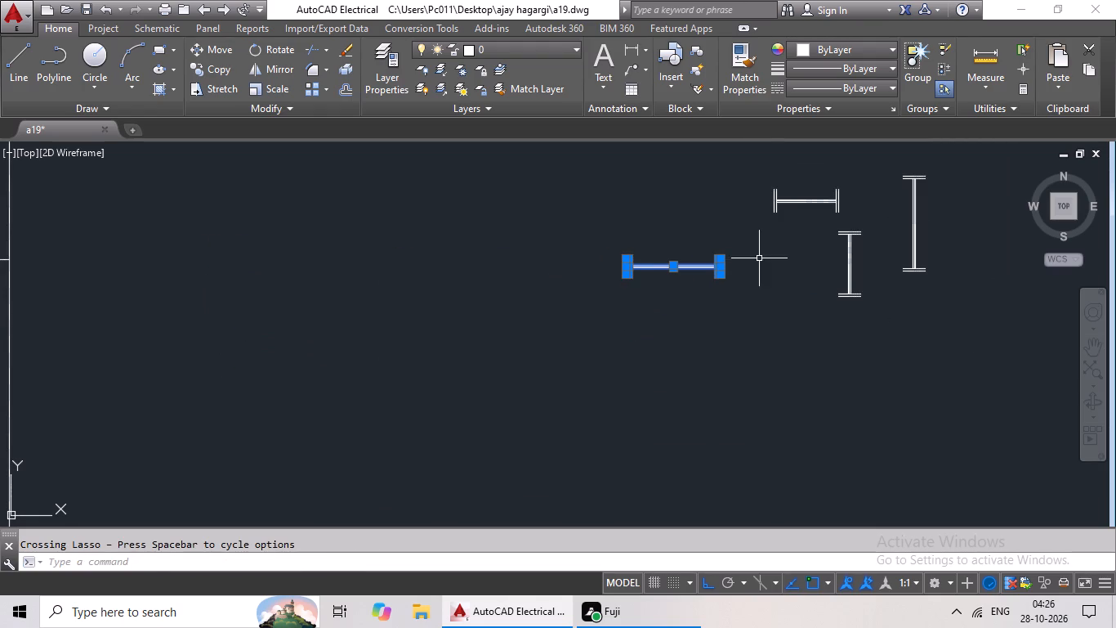
pyautogui.hotkey('ctrl', 'v')
pyautogui.click(655, 322)
# Rotate the pasted 3' symbol 90° about the top of its right end line so it stands vertical.
pyautogui.scroll(2, 686, 301)
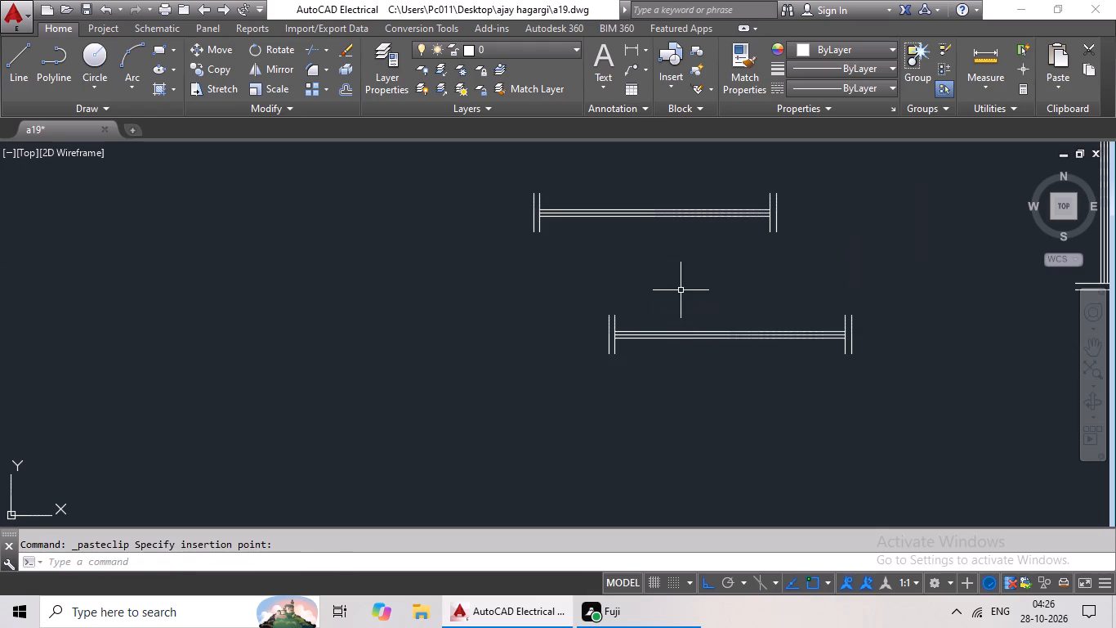
pyautogui.moveTo(666, 289); pyautogui.dragTo(886, 291)
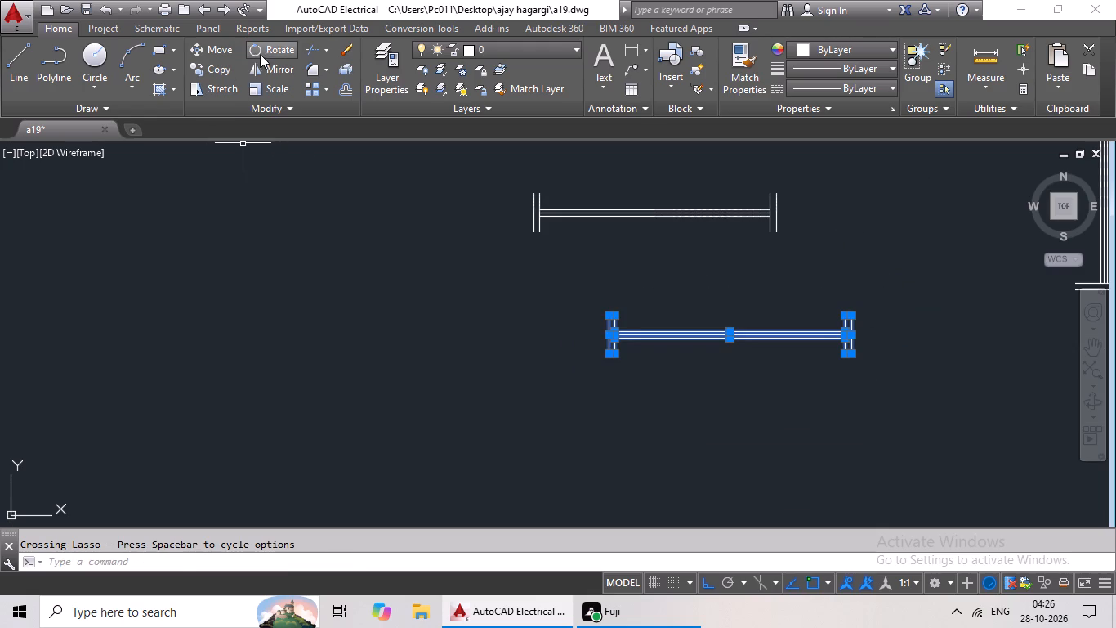
pyautogui.click(263, 49)
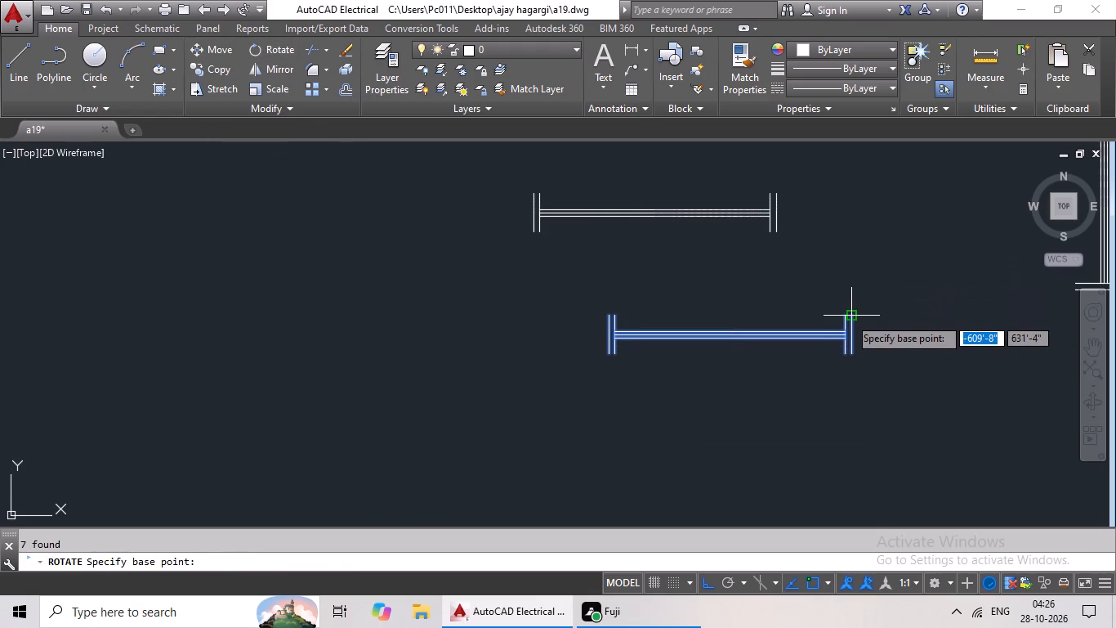
pyautogui.click(849, 317)
pyautogui.click(867, 236)
# Copy the horizontal 3' symbol with 6" ends and paste another duplicate in the empty space below it.
pyautogui.scroll(-3, 873, 235)
pyautogui.moveTo(876, 222); pyautogui.dragTo(704, 236, button='middle')
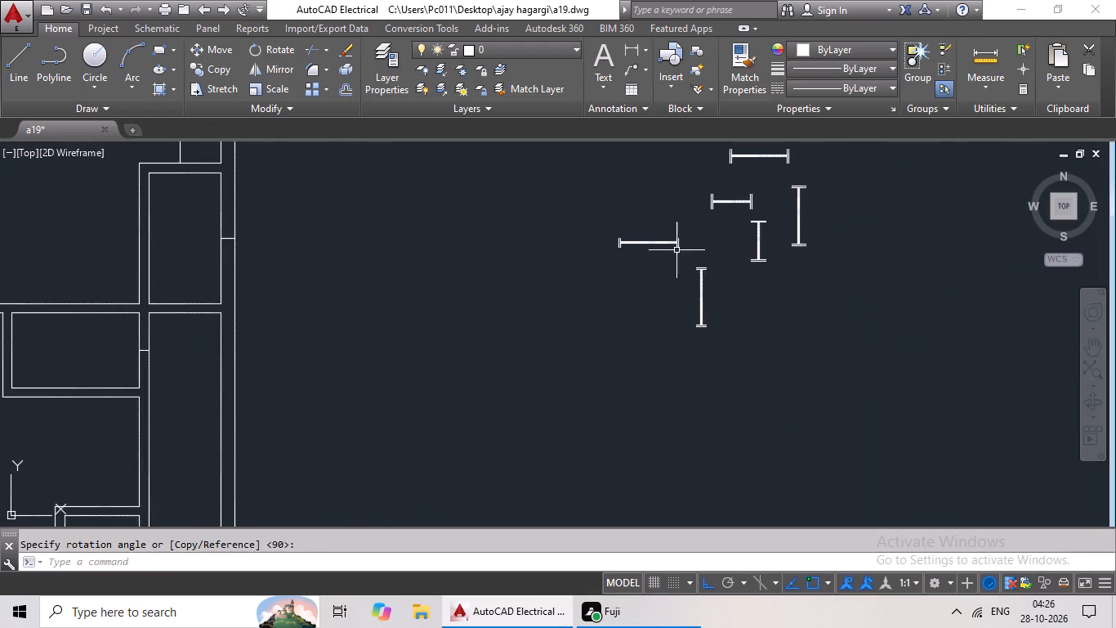
pyautogui.scroll(3, 675, 253)
pyautogui.moveTo(583, 180); pyautogui.dragTo(731, 243)
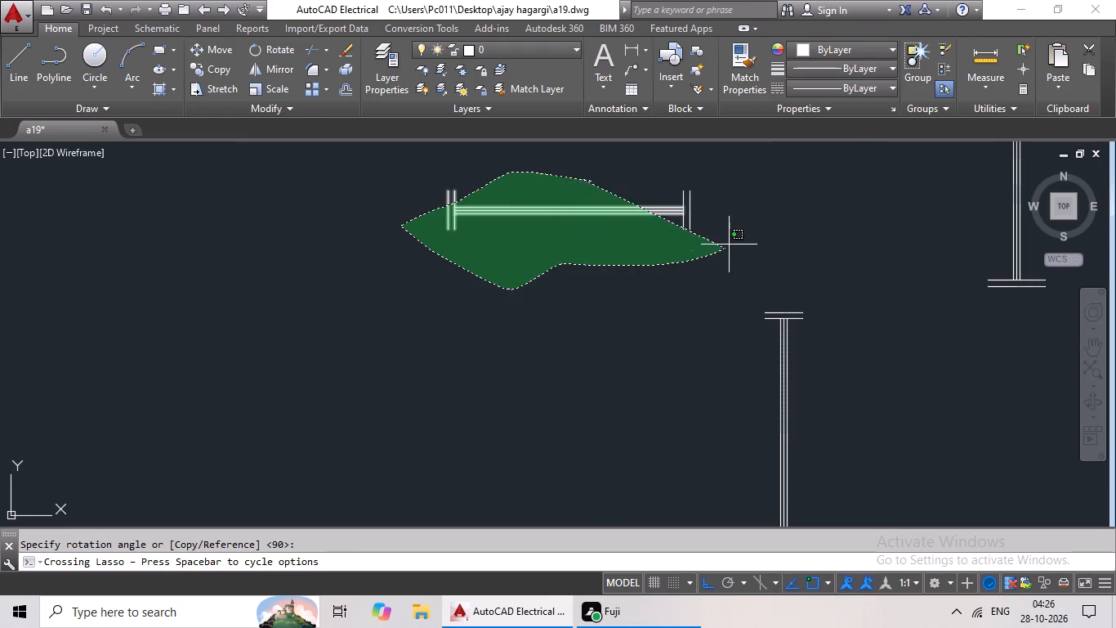
pyautogui.moveTo(731, 243); pyautogui.dragTo(742, 215)
pyautogui.hotkey('ctrl', 'c')
pyautogui.hotkey('ctrl', 'v')
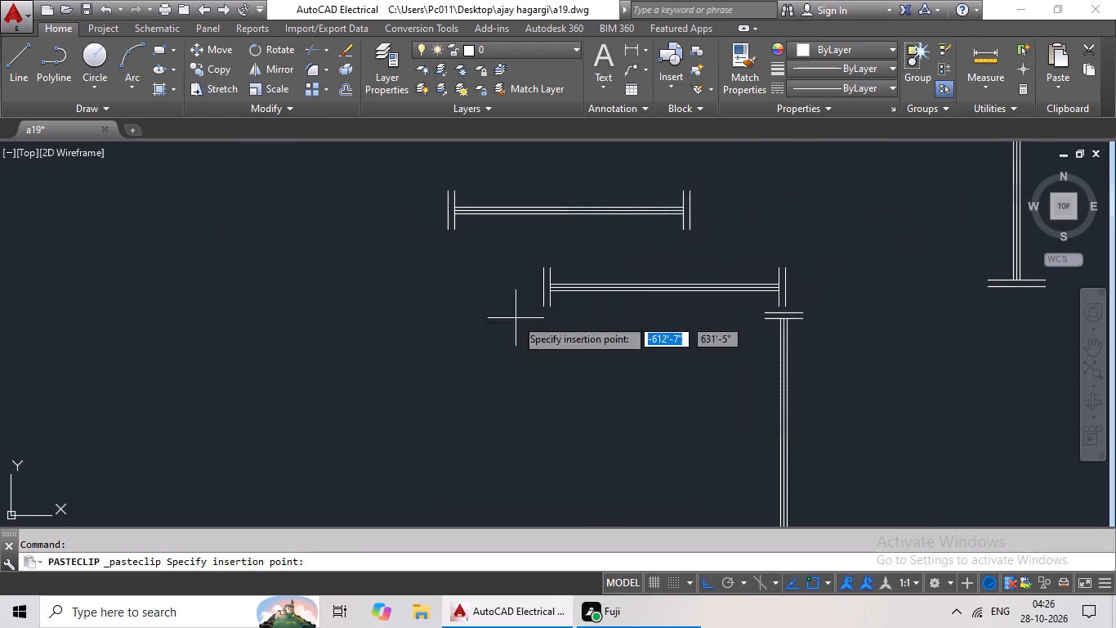
pyautogui.click(346, 395)
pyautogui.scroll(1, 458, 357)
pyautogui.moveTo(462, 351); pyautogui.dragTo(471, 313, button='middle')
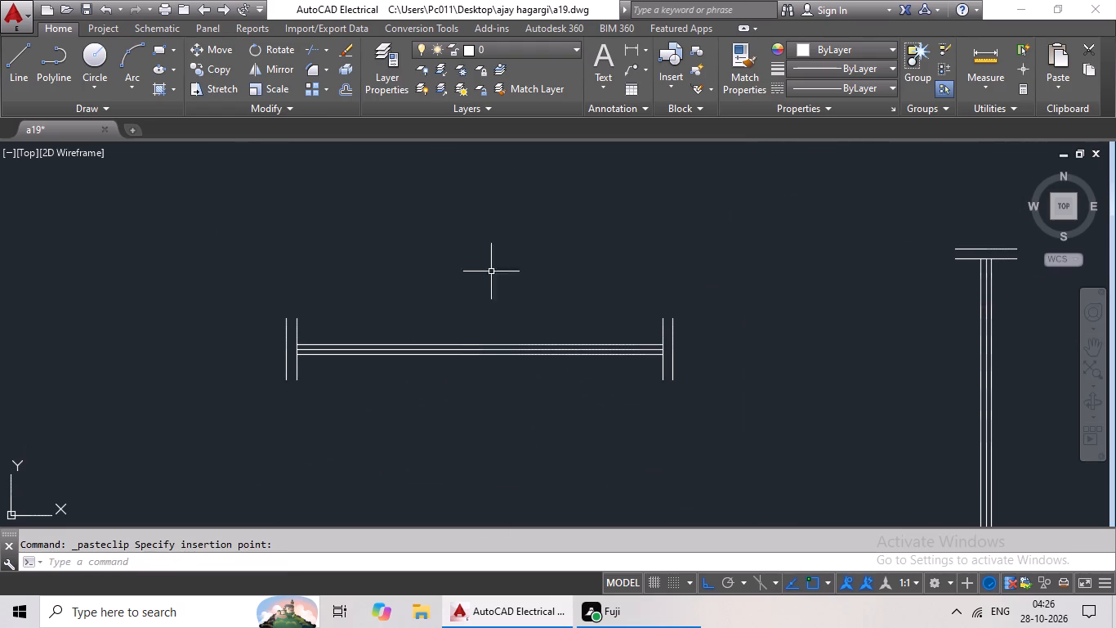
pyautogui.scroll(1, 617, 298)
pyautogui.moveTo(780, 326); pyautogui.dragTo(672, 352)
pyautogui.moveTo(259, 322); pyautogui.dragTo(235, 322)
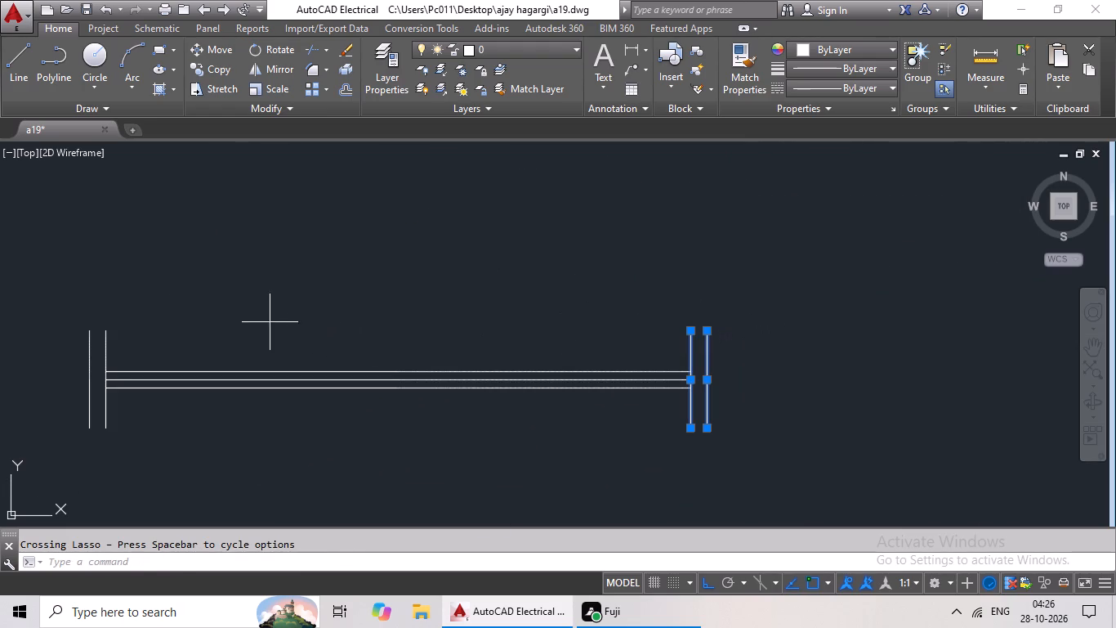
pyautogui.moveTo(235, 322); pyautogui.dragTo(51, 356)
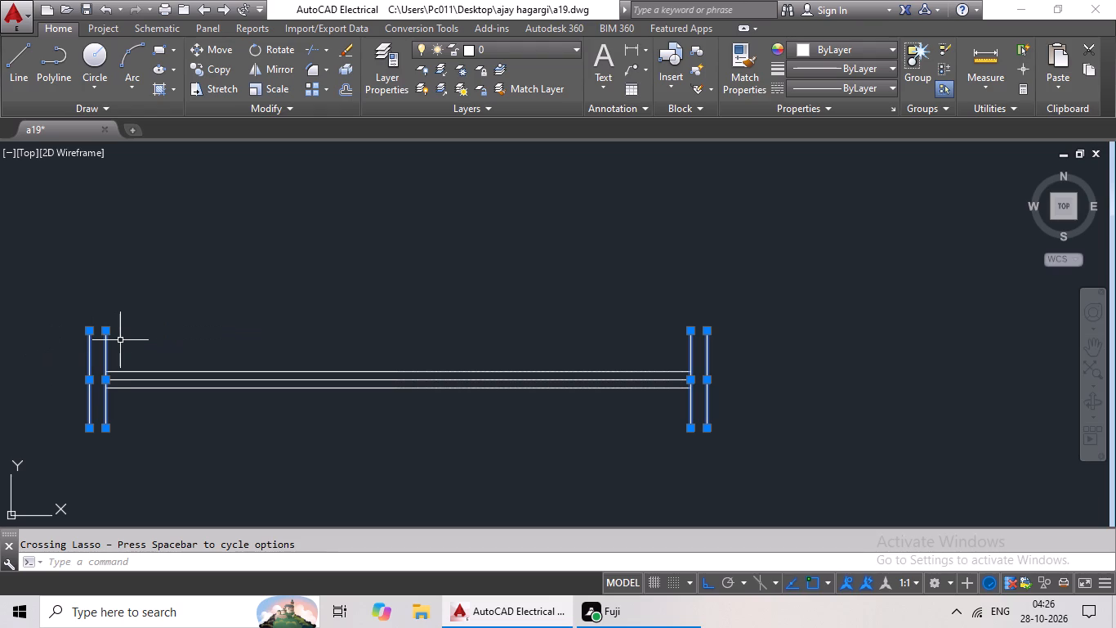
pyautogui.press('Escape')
# Offset the inner right end line of the pasted duplicate 2' to the left.
pyautogui.press('o')
pyautogui.press('Return')
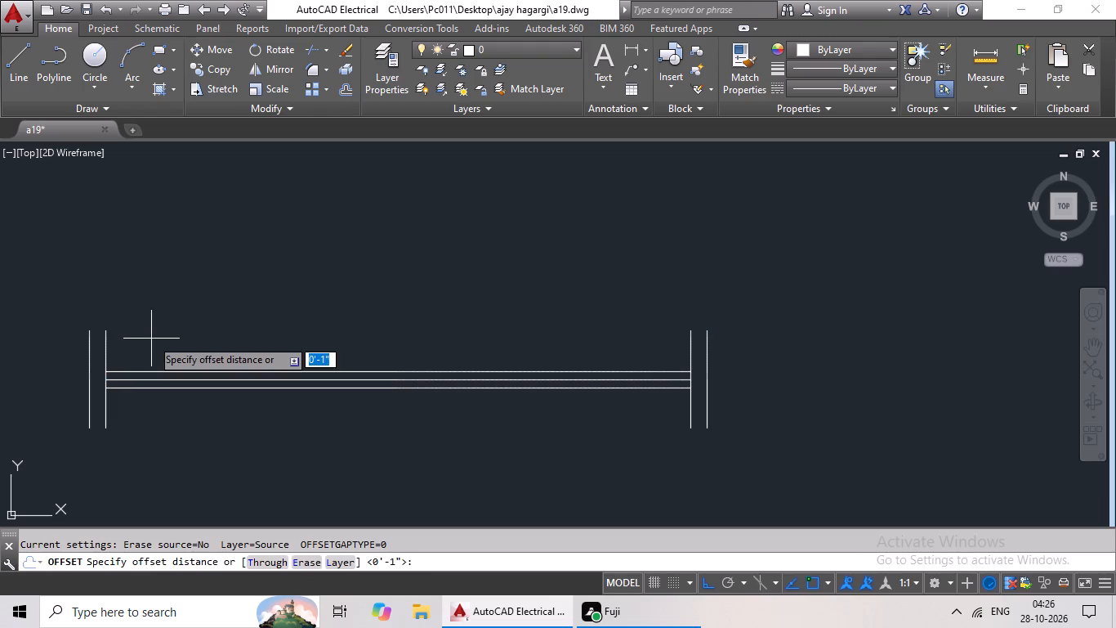
pyautogui.write("2'")
pyautogui.press('Return')
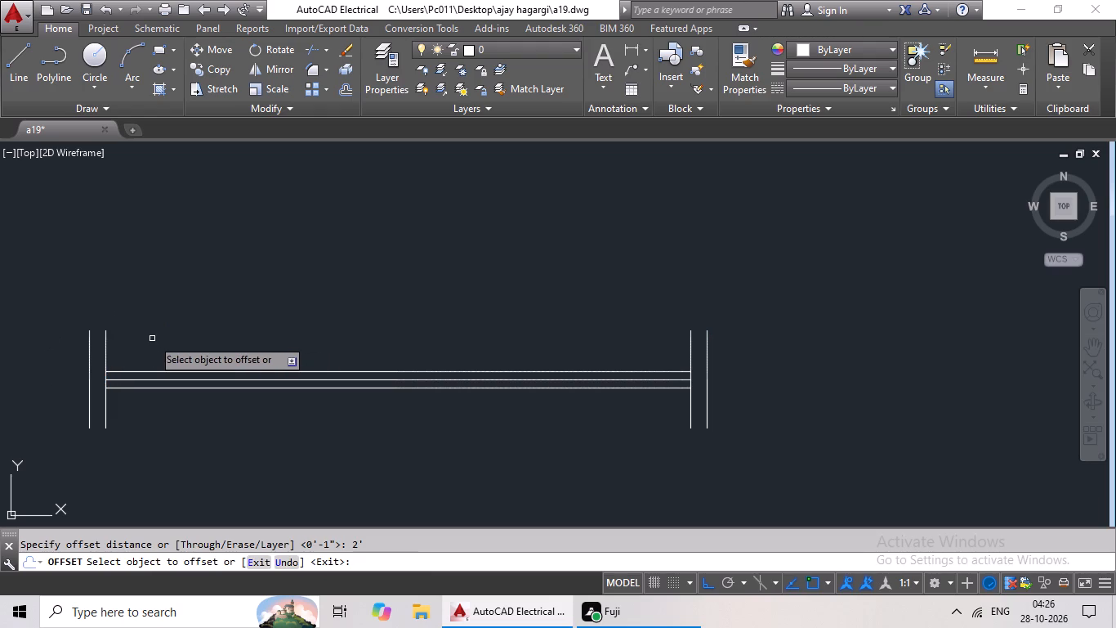
pyautogui.moveTo(691, 332); pyautogui.dragTo(681, 334)
pyautogui.click(658, 338)
pyautogui.press('Escape')
pyautogui.press('Escape')
pyautogui.press('Escape')
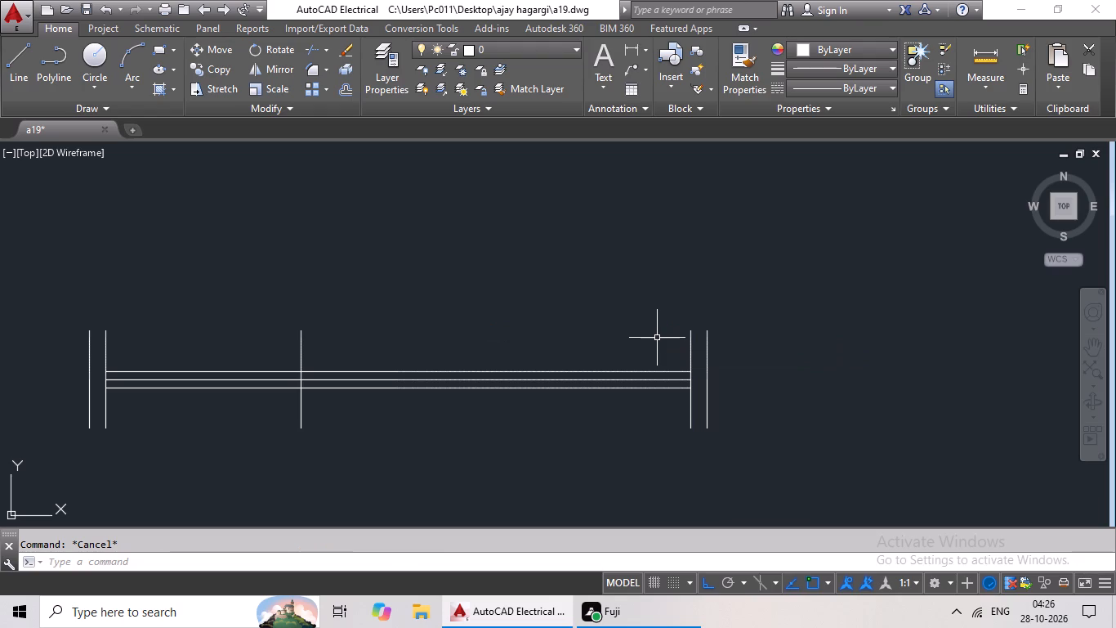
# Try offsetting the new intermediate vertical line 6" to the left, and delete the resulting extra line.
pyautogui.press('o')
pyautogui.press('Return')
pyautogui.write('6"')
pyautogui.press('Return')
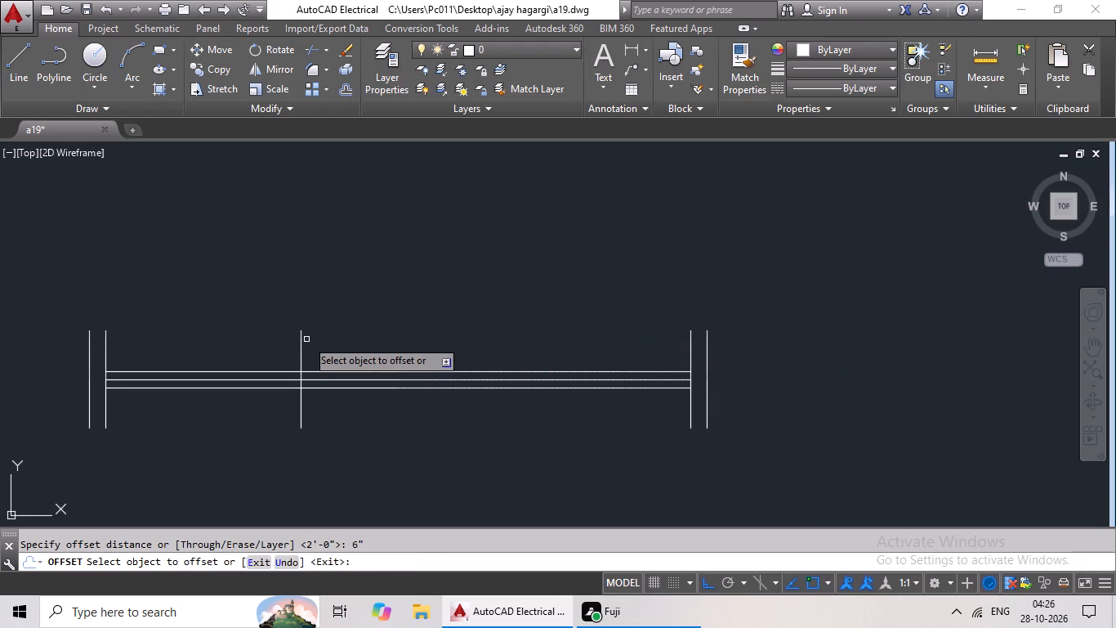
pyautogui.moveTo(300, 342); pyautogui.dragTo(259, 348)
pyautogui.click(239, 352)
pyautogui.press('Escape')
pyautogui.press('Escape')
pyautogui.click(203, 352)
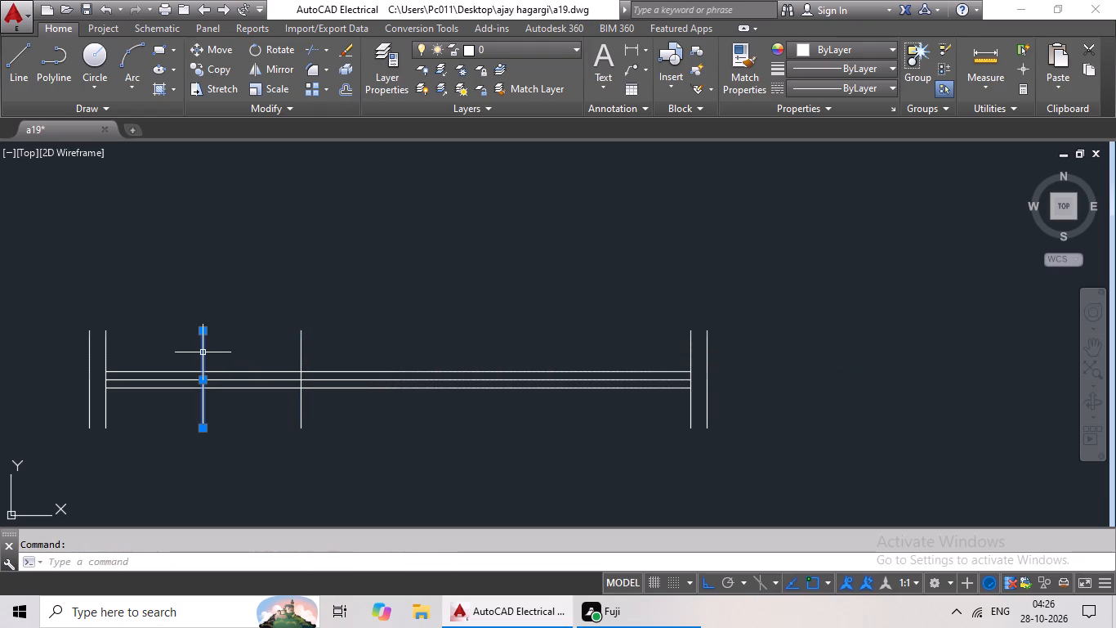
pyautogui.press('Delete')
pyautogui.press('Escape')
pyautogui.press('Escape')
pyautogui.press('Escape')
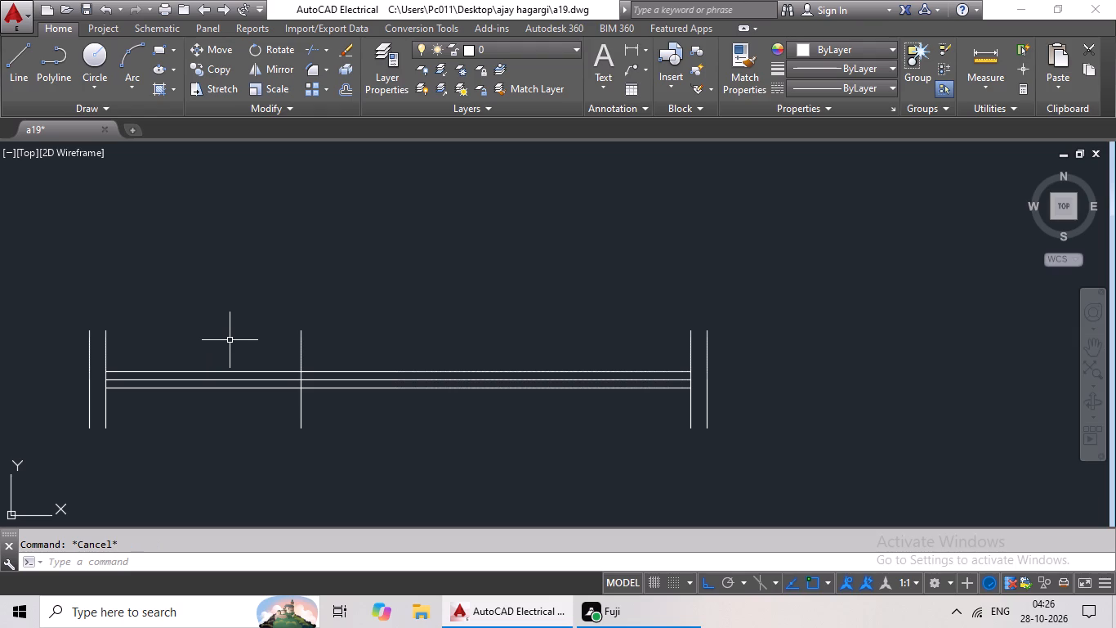
# Offset the intermediate vertical line of the pasted symbol 1" to the left.
pyautogui.press('o')
pyautogui.press('Return')
pyautogui.press('6')
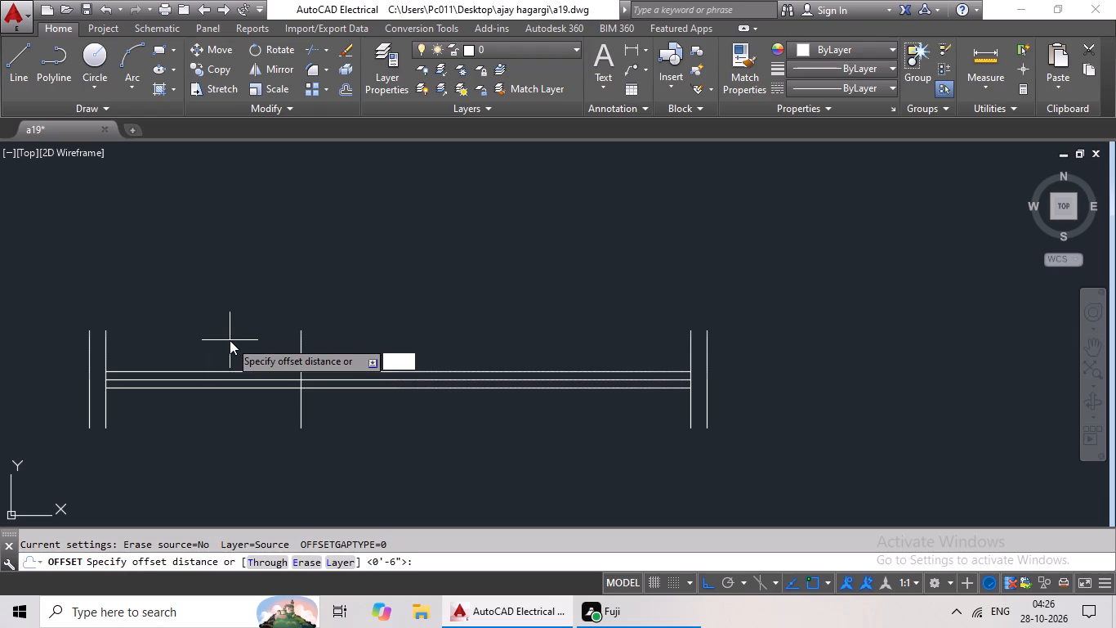
pyautogui.press('BackSpace')
pyautogui.press('1')
pyautogui.hotkey('shift', '"')
pyautogui.press('Return')
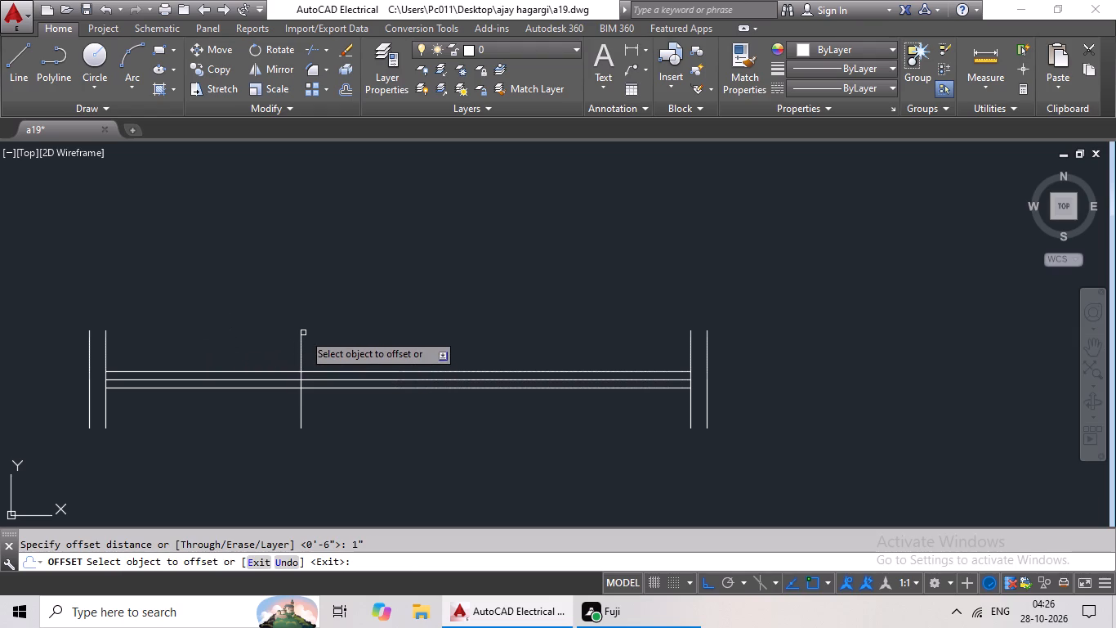
pyautogui.moveTo(303, 333); pyautogui.dragTo(291, 335)
pyautogui.click(300, 334)
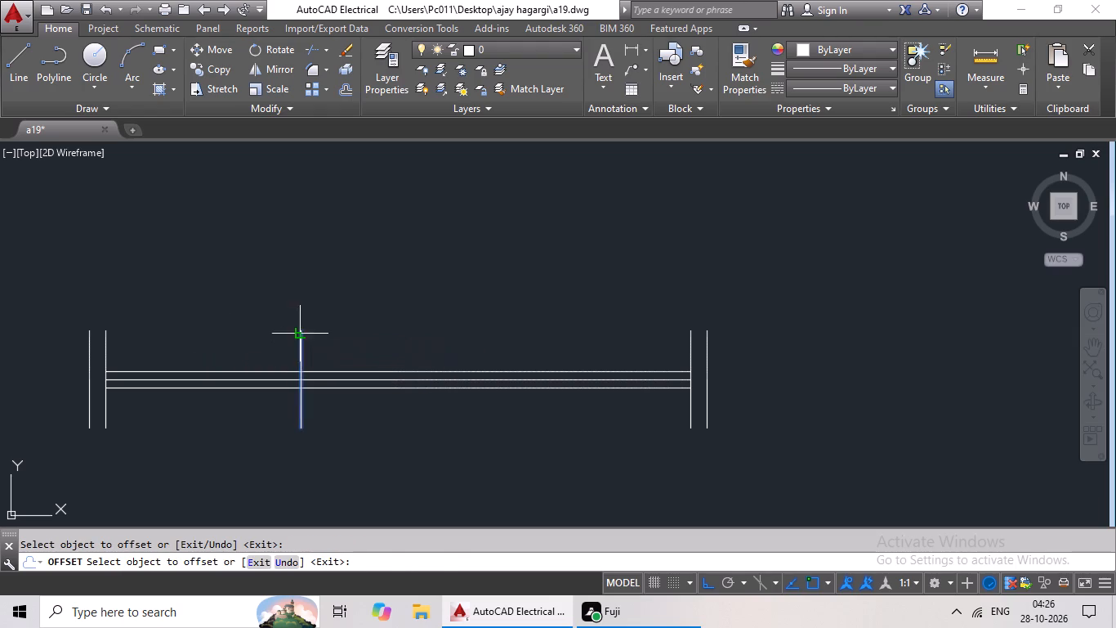
pyautogui.click(274, 335)
pyautogui.press('Escape')
pyautogui.press('Escape')
pyautogui.press('Escape')
# Trim the three horizontal lines out of the 1" gap between the two intermediate vertical lines.
pyautogui.write('tr')
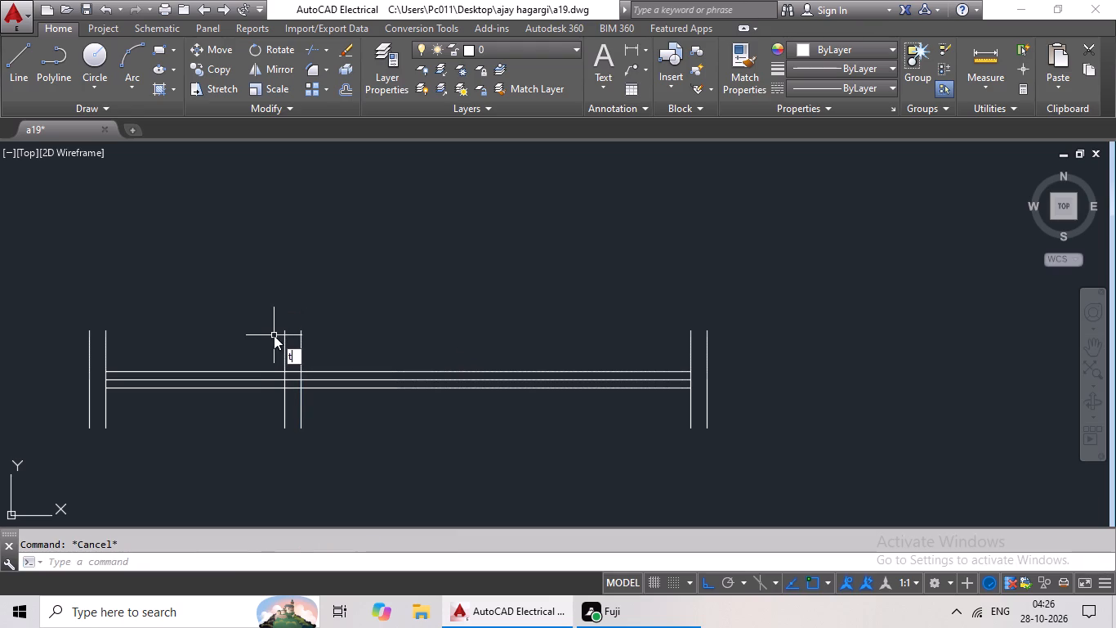
pyautogui.press('space')
pyautogui.press('space')
pyautogui.scroll(3, 291, 391)
pyautogui.moveTo(300, 307); pyautogui.dragTo(295, 401)
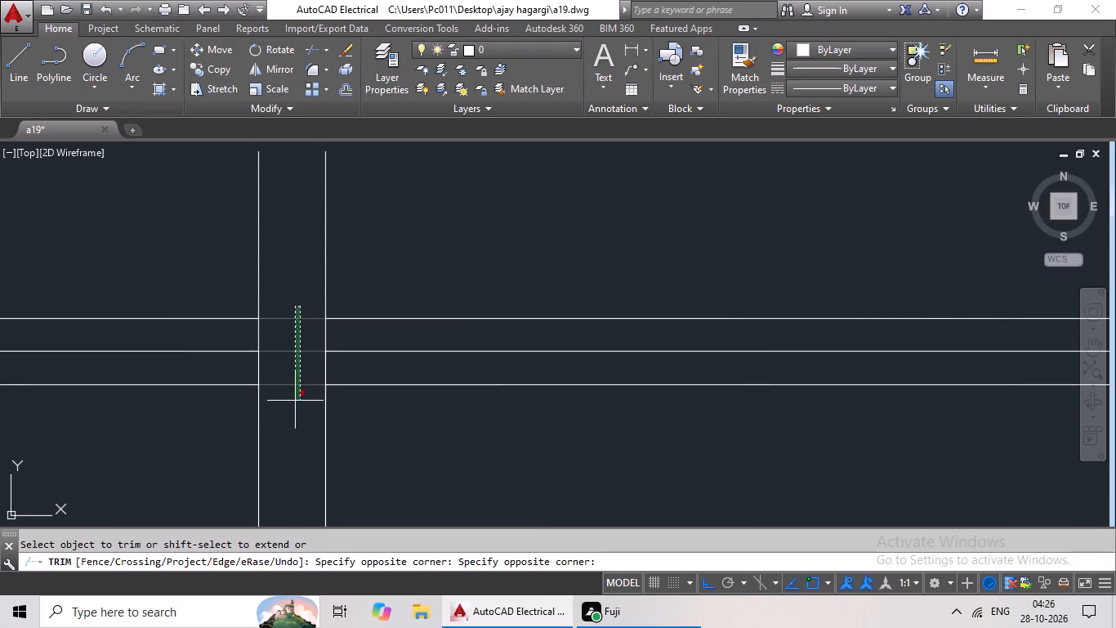
pyautogui.moveTo(295, 401); pyautogui.dragTo(295, 401)
pyautogui.click(295, 401)
pyautogui.scroll(-3, 318, 382)
pyautogui.press('Escape')
pyautogui.press('Escape')
# Delete the leftover horizontal pieces and old end lines left of the new 2' symbol.
pyautogui.moveTo(290, 336); pyautogui.dragTo(65, 379)
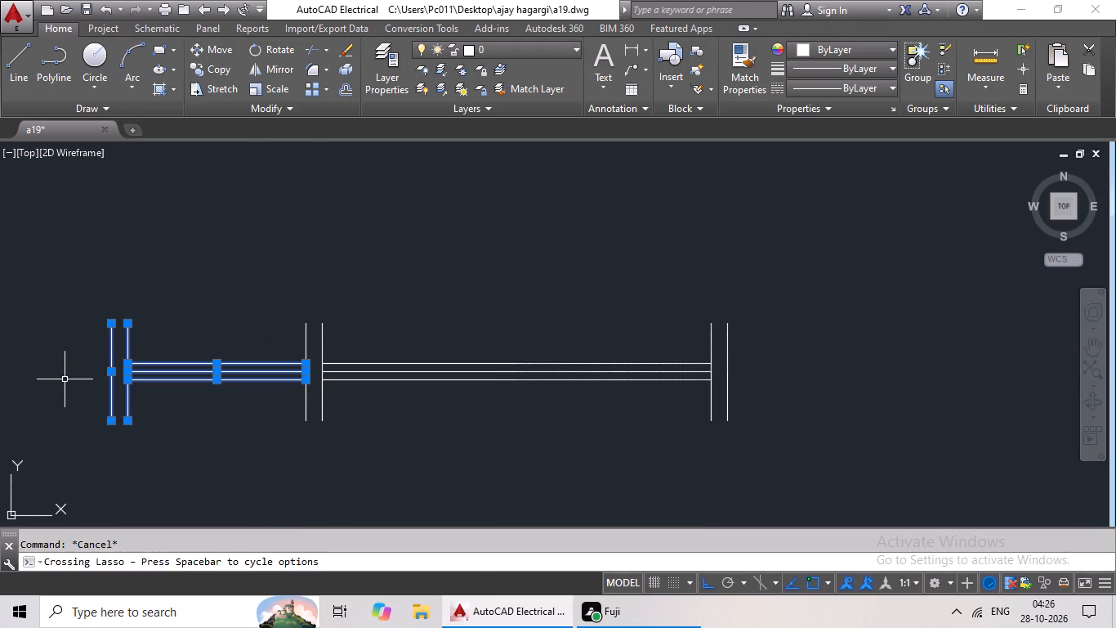
pyautogui.press('Delete')
# Copy the new horizontal 2' symbol with 6" ends and paste a duplicate just below it.
pyautogui.scroll(-3, 334, 271)
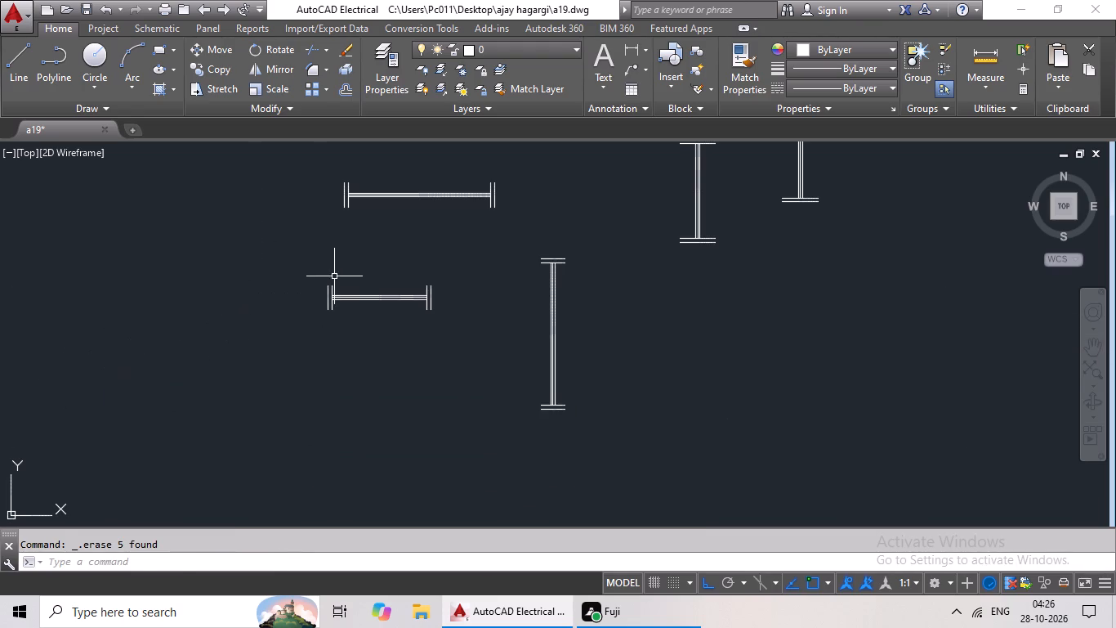
pyautogui.moveTo(349, 253); pyautogui.dragTo(496, 290)
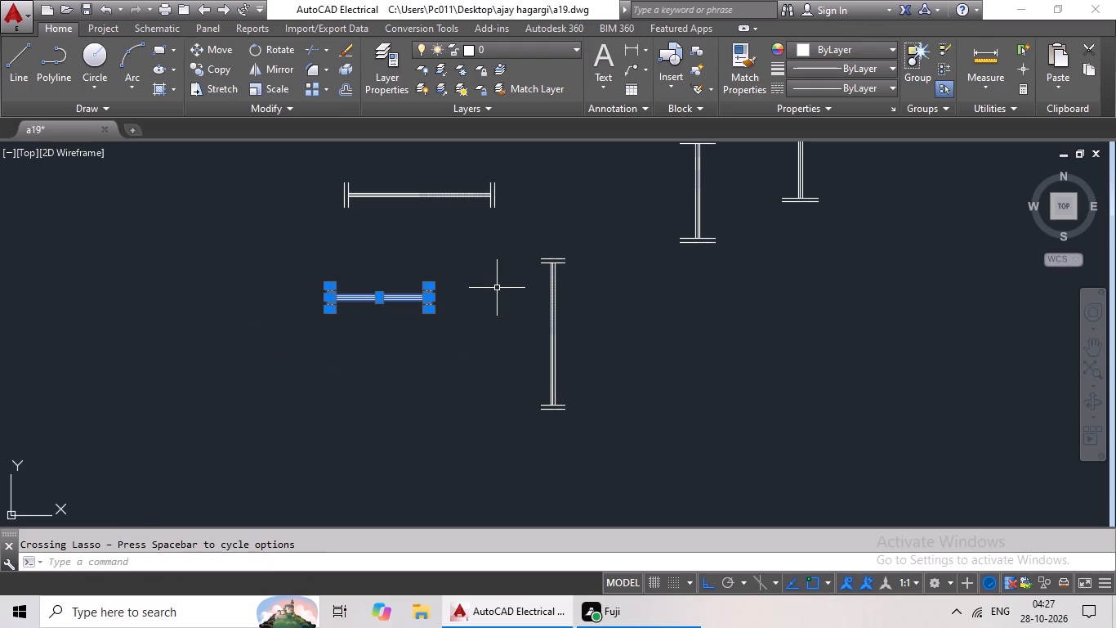
pyautogui.hotkey('ctrl', 'c')
pyautogui.press('ctrl+super+v')
pyautogui.hotkey('ctrl', 'c')
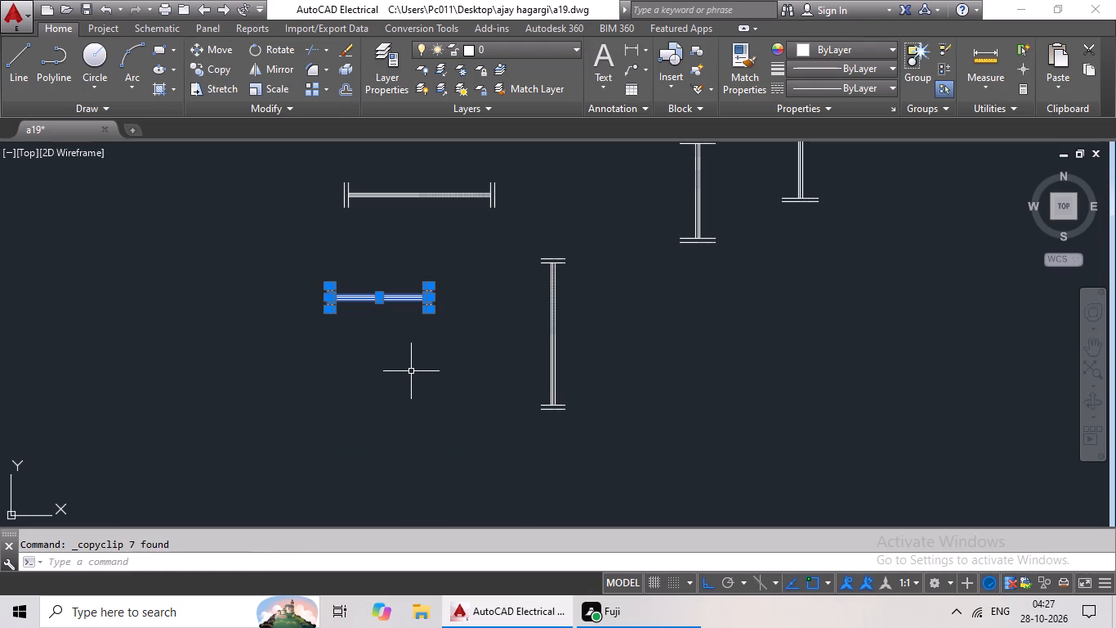
pyautogui.hotkey('ctrl', 'v')
pyautogui.click(346, 379)
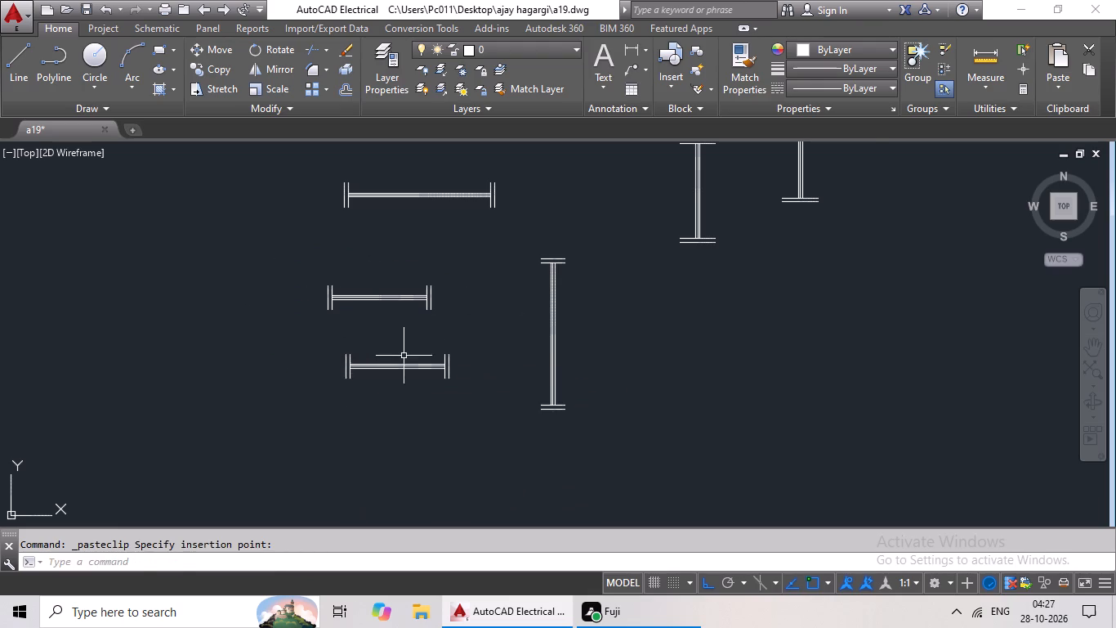
# Rotate the pasted 2' symbol 90° about the top of its right end line so it stands vertical.
pyautogui.scroll(1, 404, 353)
pyautogui.moveTo(402, 328); pyautogui.dragTo(513, 360)
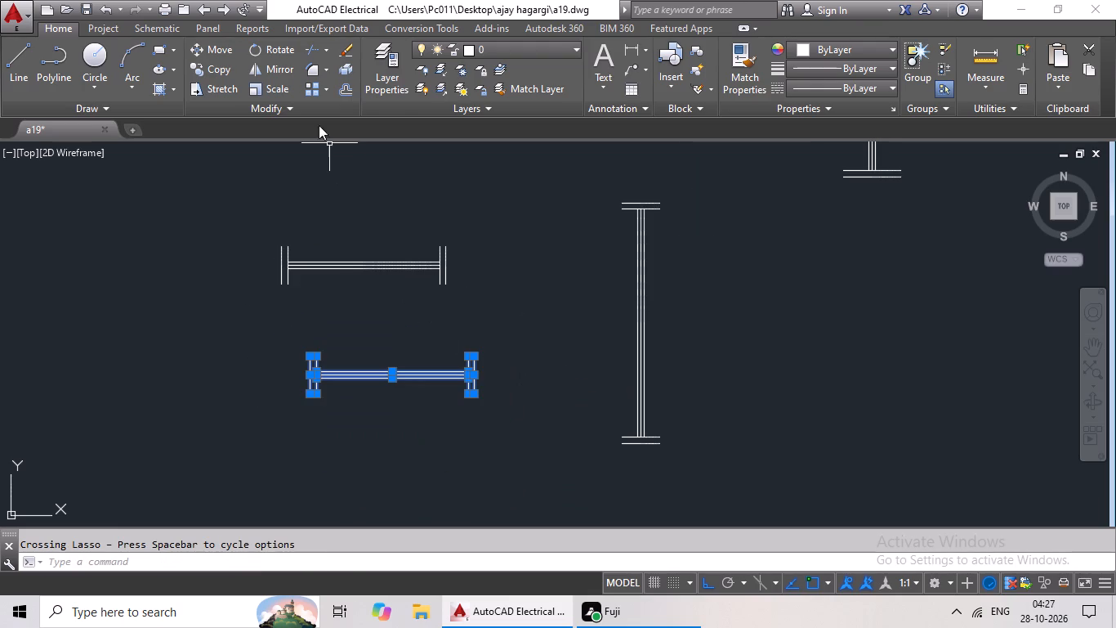
pyautogui.click(268, 50)
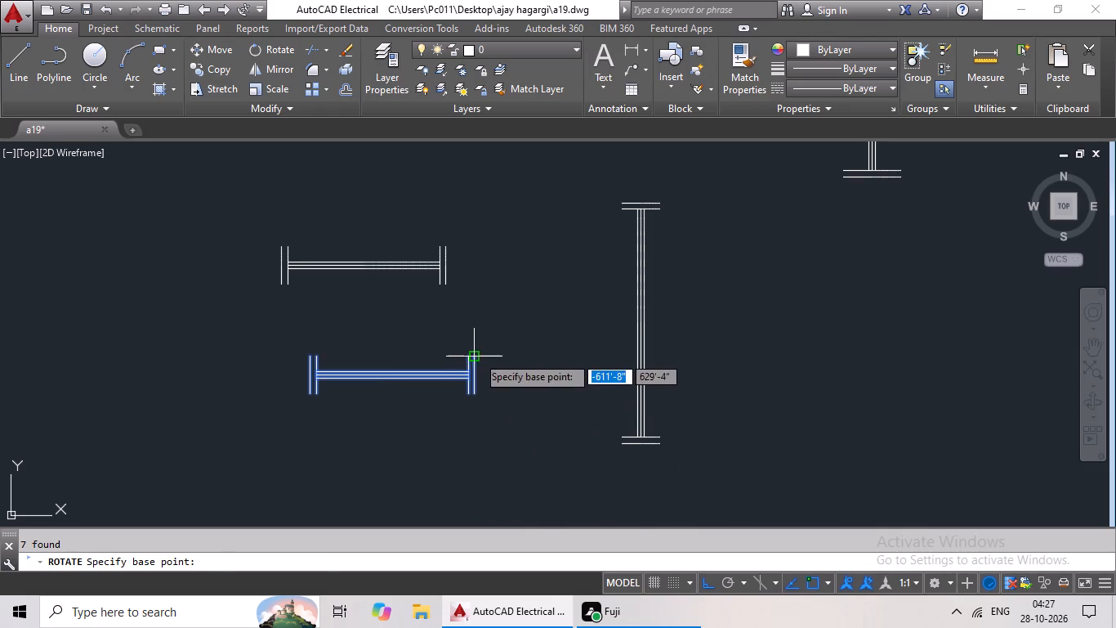
pyautogui.click(476, 355)
pyautogui.click(480, 325)
# Copy the horizontal 3' symbol with 9" ends by its centre, with Ortho off, onto the midpoint mark in the outer wall above the top middle room.
pyautogui.scroll(-3, 548, 336)
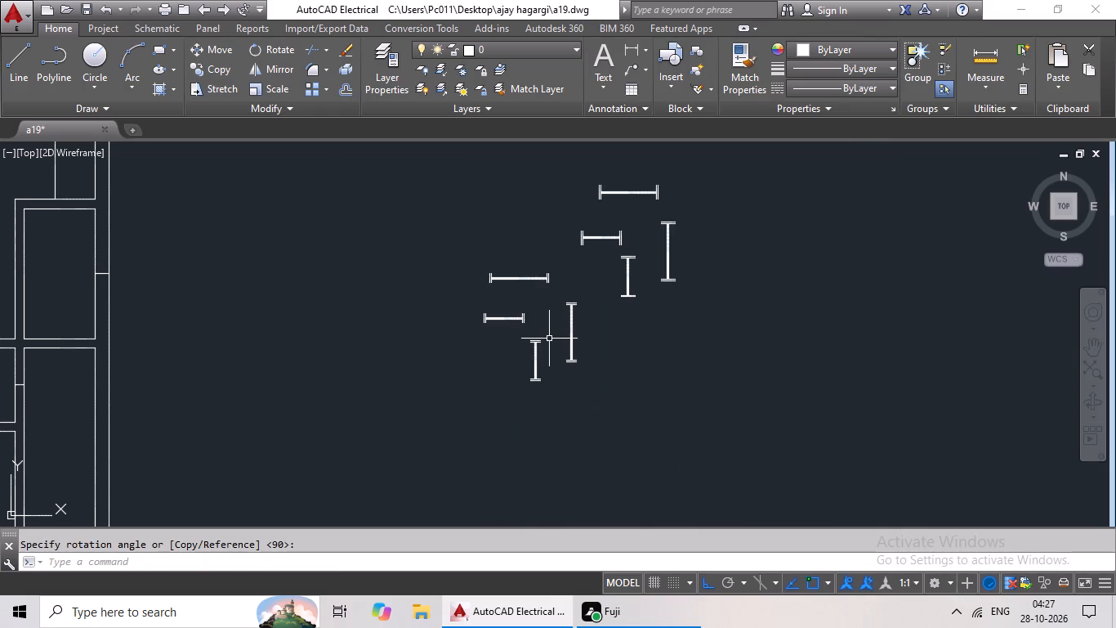
pyautogui.scroll(-2, 551, 345)
pyautogui.moveTo(586, 303); pyautogui.dragTo(595, 280, button='middle')
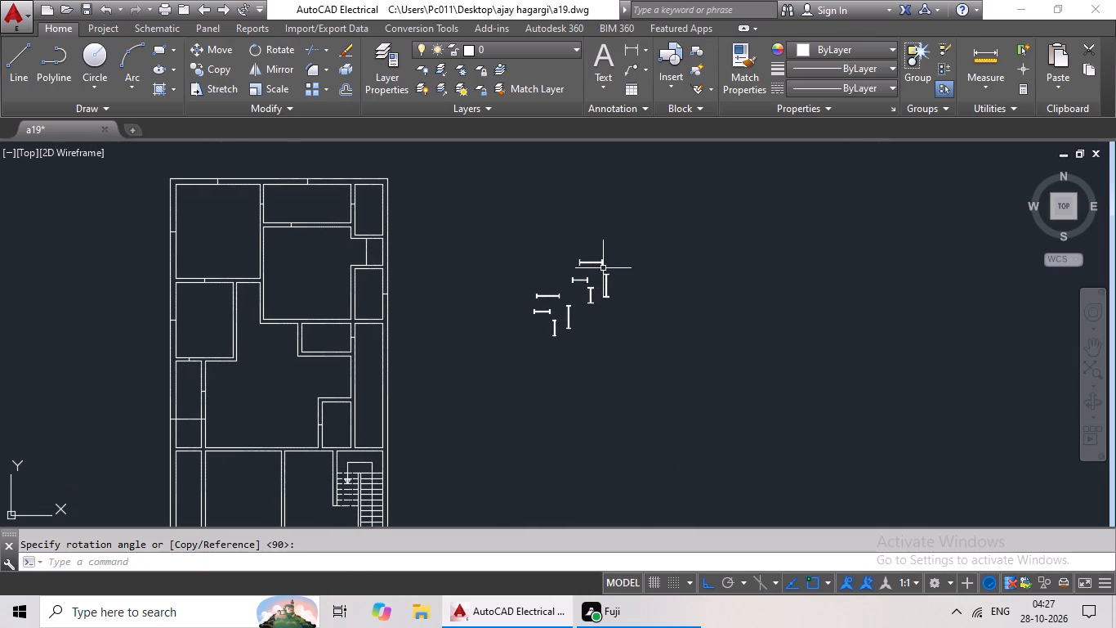
pyautogui.scroll(1, 605, 268)
pyautogui.moveTo(605, 267); pyautogui.dragTo(593, 334, button='middle')
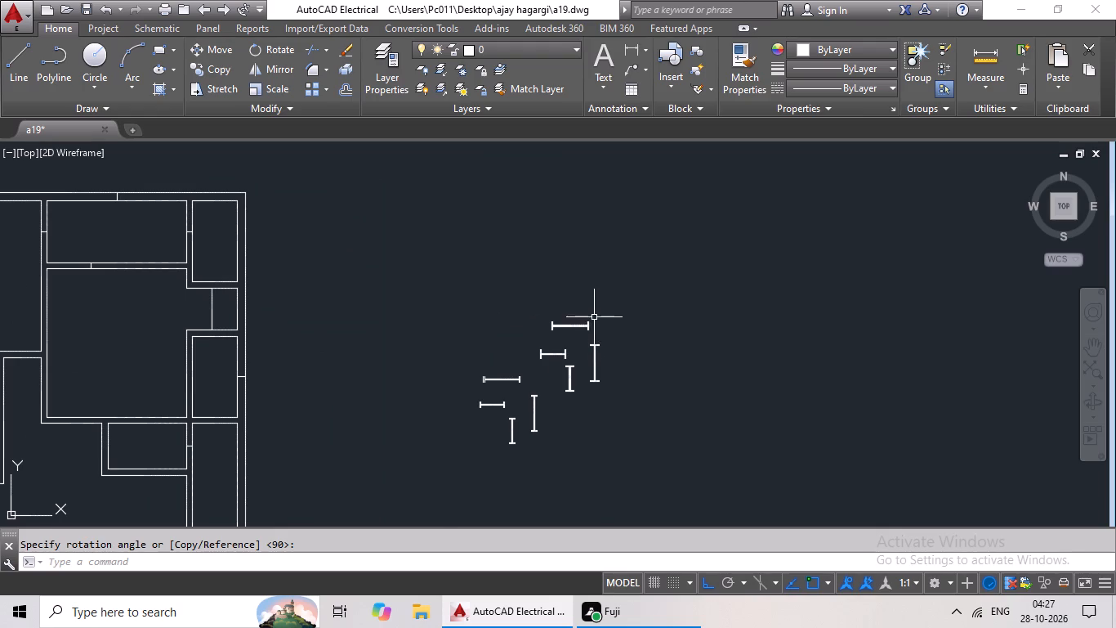
pyautogui.scroll(2, 592, 320)
pyautogui.moveTo(591, 308); pyautogui.dragTo(644, 349)
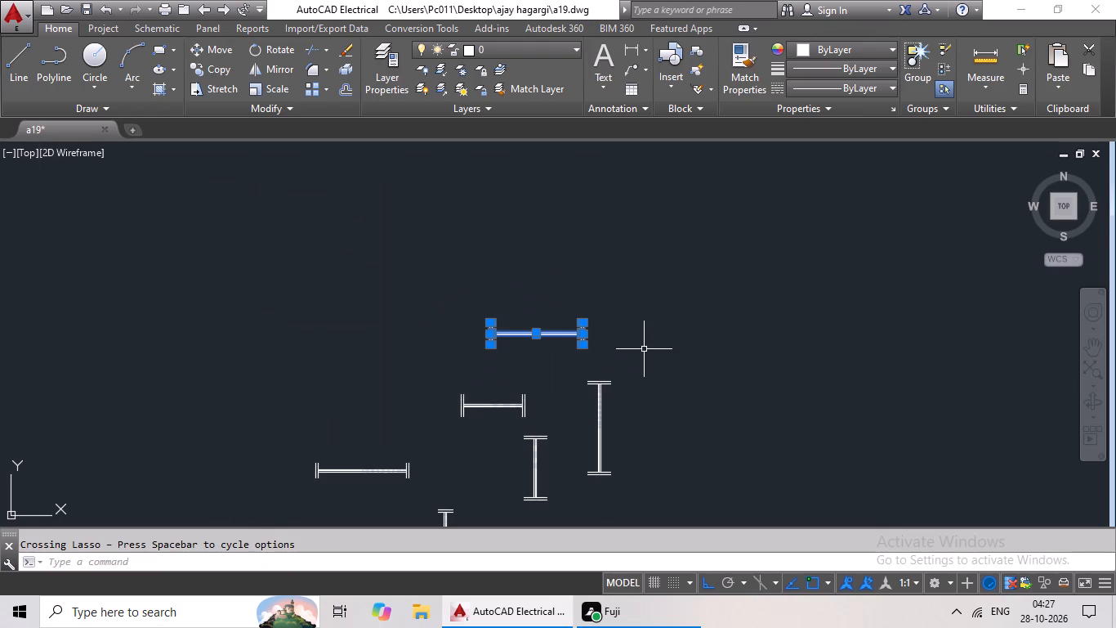
pyautogui.click(217, 70)
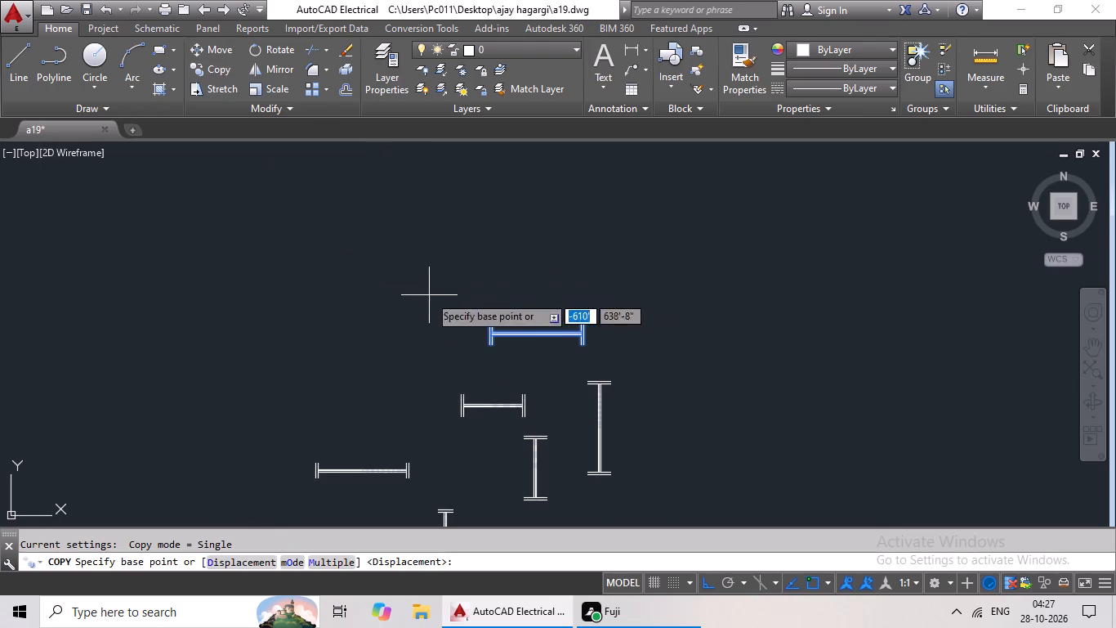
pyautogui.scroll(3, 541, 341)
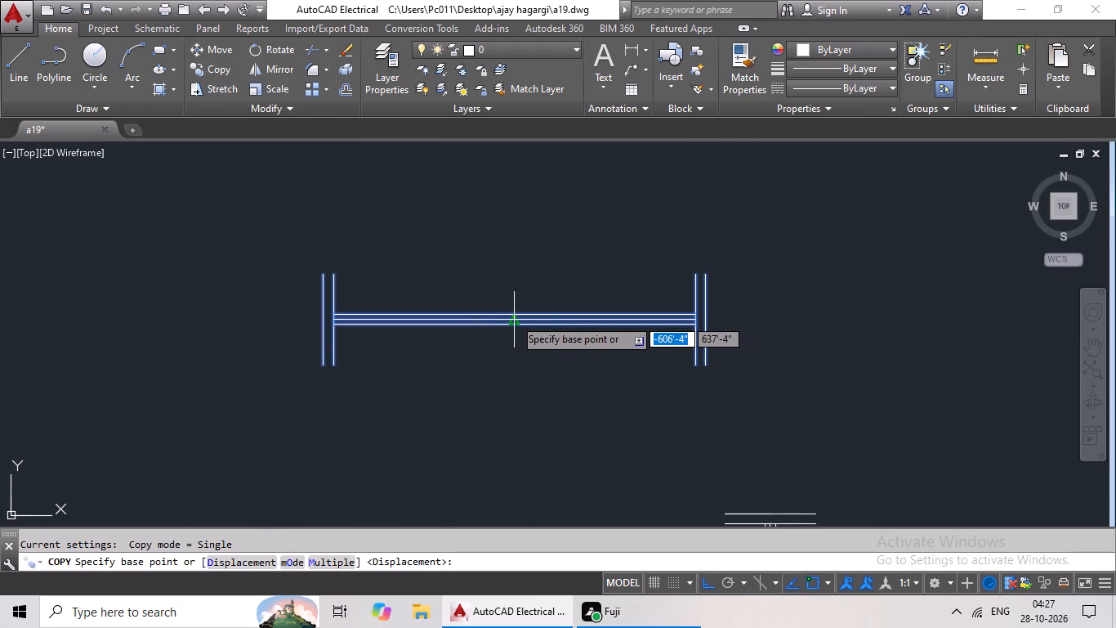
pyautogui.click(514, 318)
pyautogui.scroll(-4, 290, 320)
pyautogui.moveTo(211, 335); pyautogui.dragTo(614, 297, button='middle')
pyautogui.scroll(-2, 481, 345)
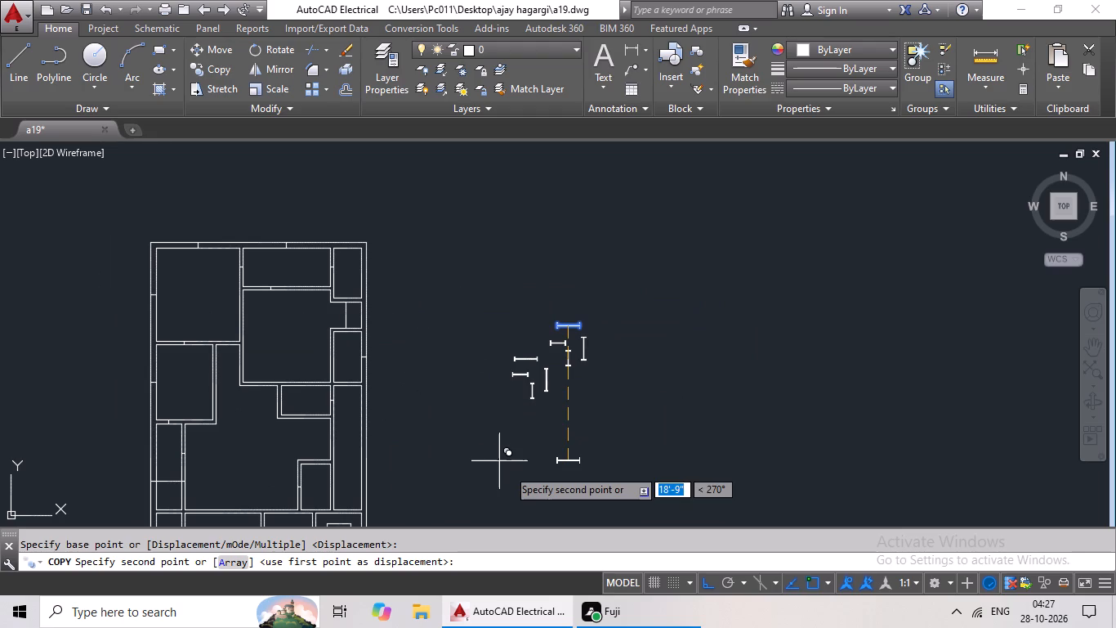
pyautogui.click(704, 576)
pyautogui.moveTo(469, 334); pyautogui.dragTo(588, 426, button='middle')
pyautogui.scroll(3, 409, 341)
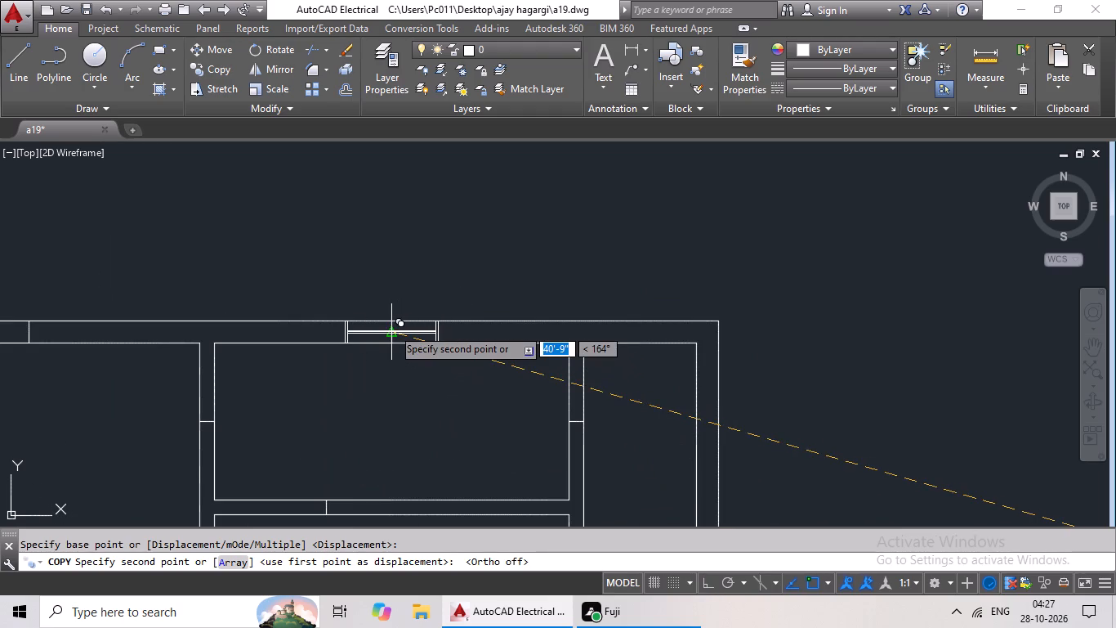
pyautogui.click(391, 327)
# Copy the vertical 2' symbol with 6" ends by its centre onto the mark in the partition between the top middle and top right rooms.
pyautogui.scroll(-2, 550, 396)
pyautogui.moveTo(567, 406); pyautogui.dragTo(440, 324, button='middle')
pyautogui.moveTo(666, 449); pyautogui.dragTo(529, 350, button='middle')
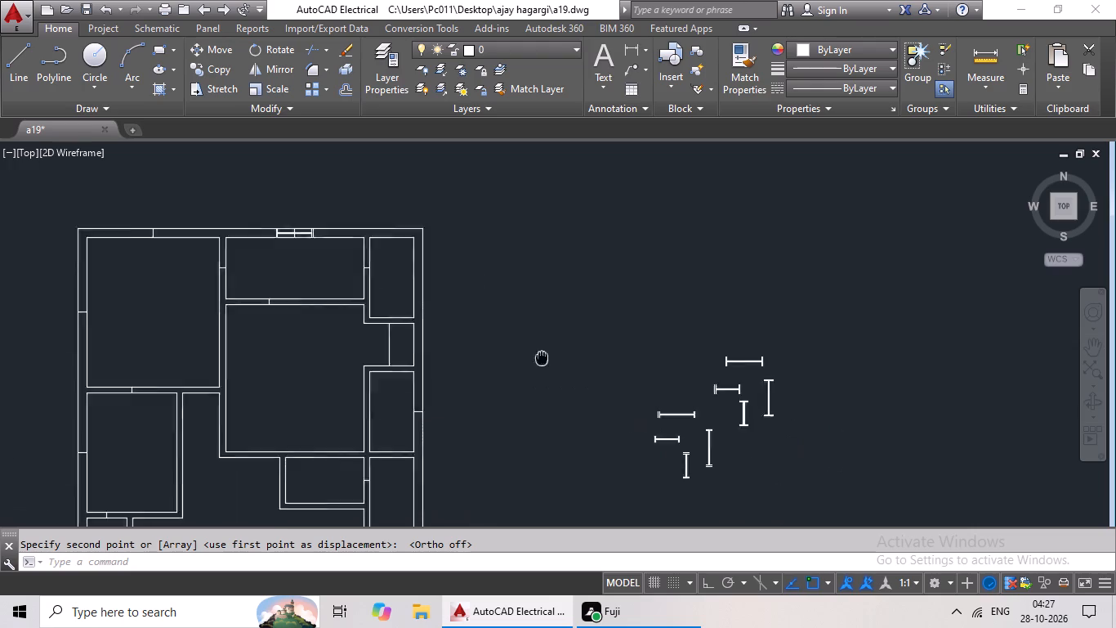
pyautogui.moveTo(529, 350); pyautogui.dragTo(503, 335, button='middle')
pyautogui.scroll(1, 629, 414)
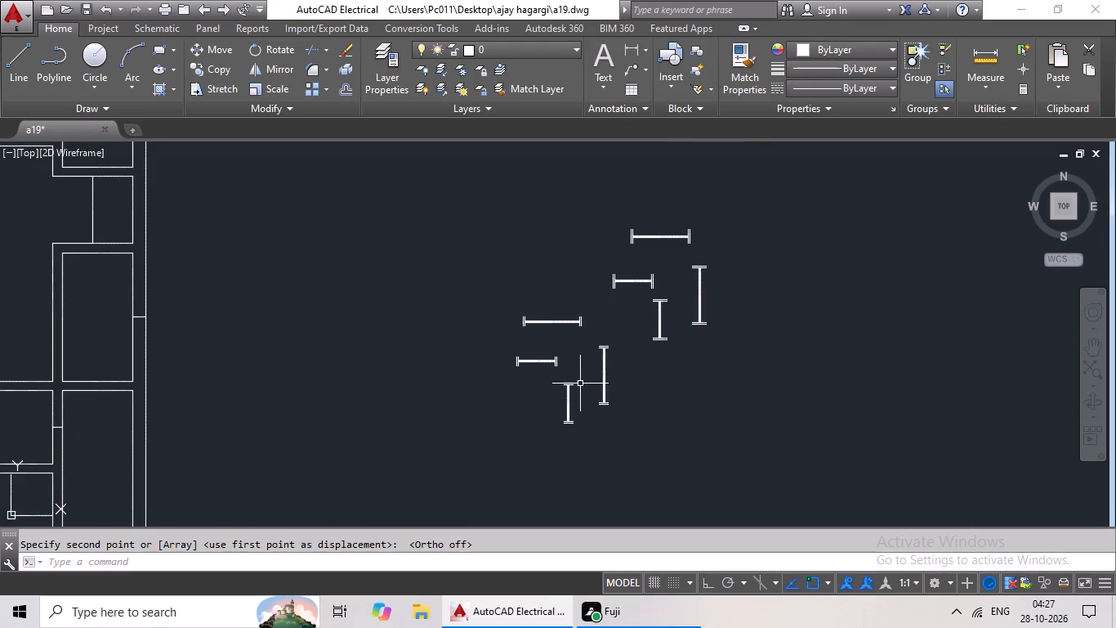
pyautogui.scroll(1, 580, 384)
pyautogui.moveTo(583, 377); pyautogui.dragTo(627, 469)
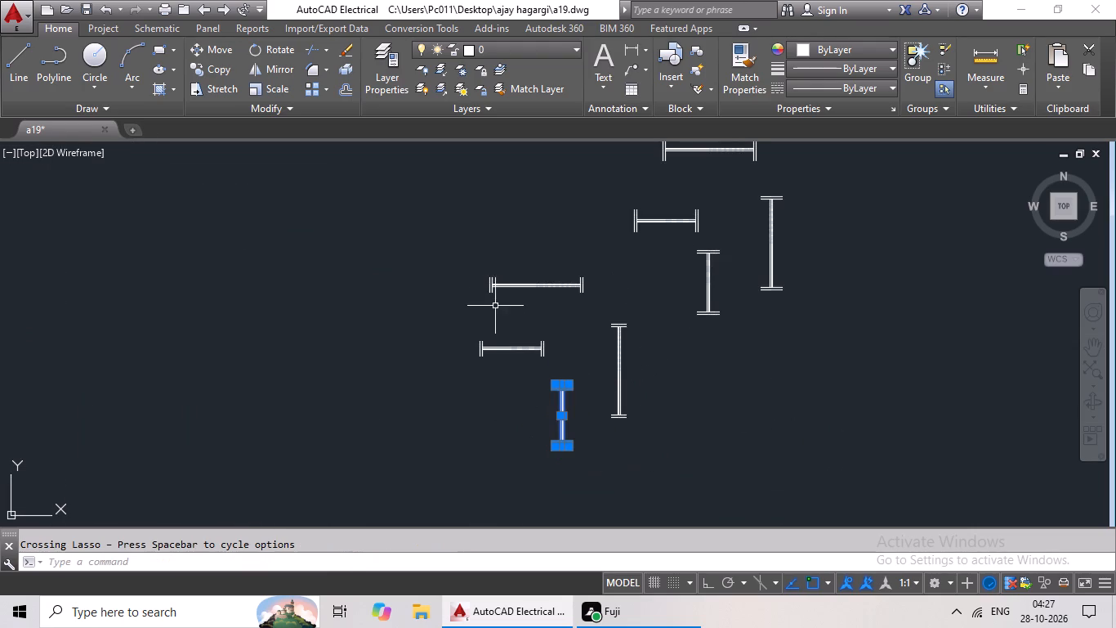
pyautogui.click(217, 76)
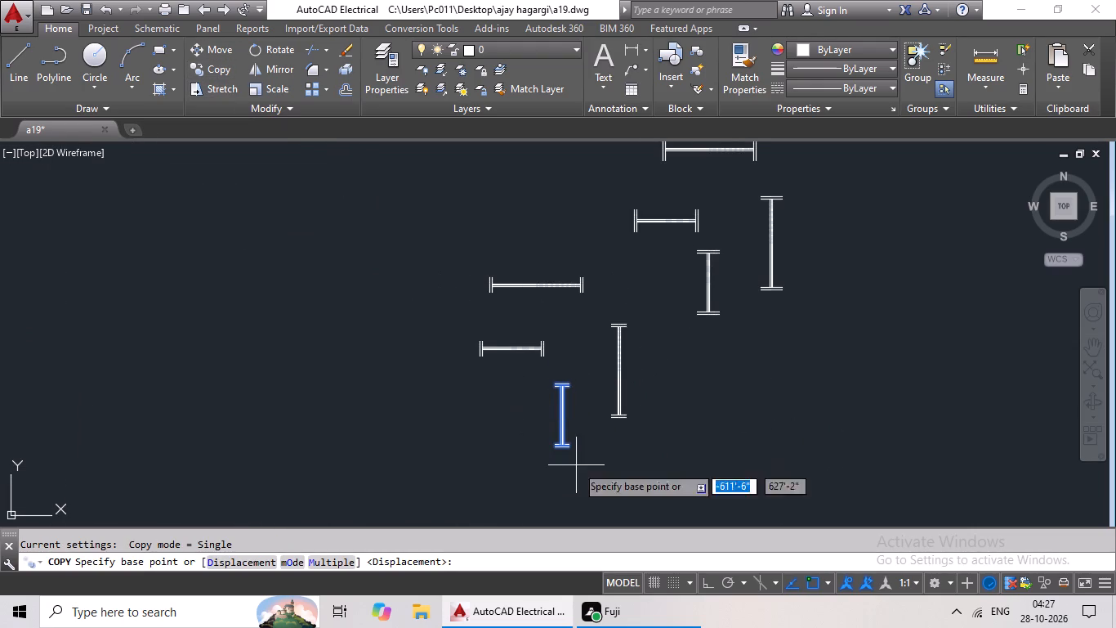
pyautogui.scroll(3, 575, 430)
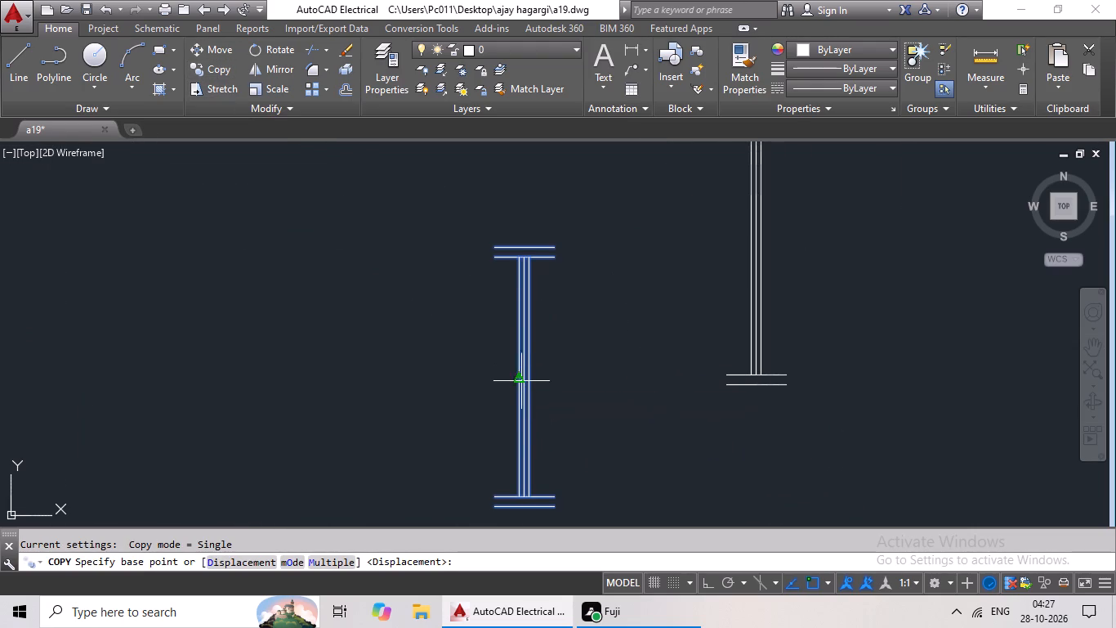
pyautogui.click(526, 381)
pyautogui.scroll(-3, 377, 389)
pyautogui.moveTo(315, 392); pyautogui.dragTo(803, 395, button='middle')
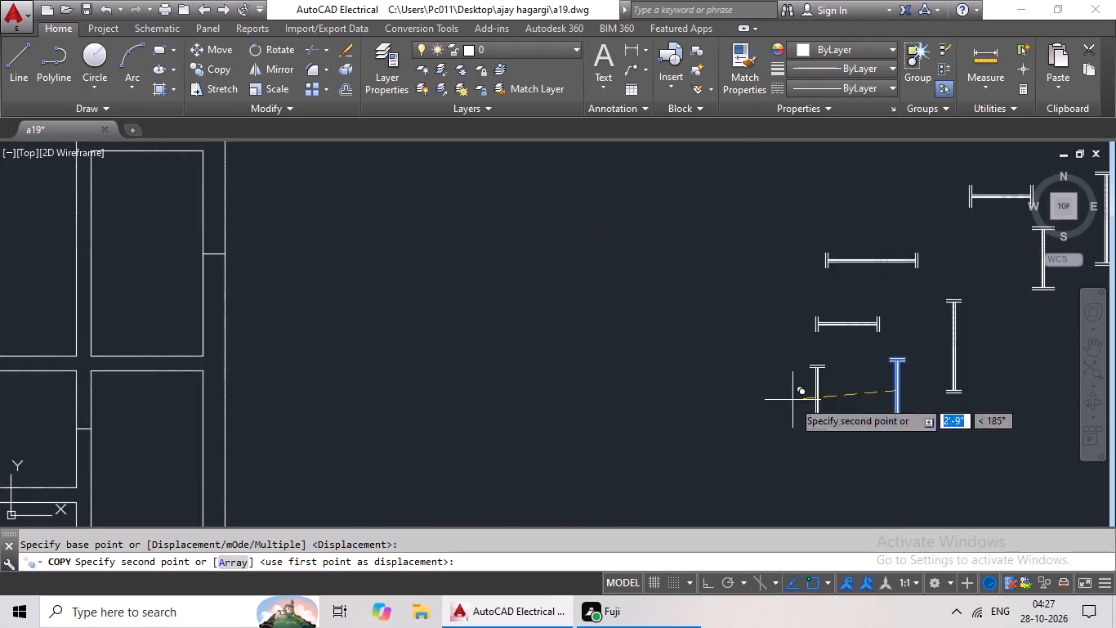
pyautogui.scroll(-2, 502, 348)
pyautogui.moveTo(453, 328); pyautogui.dragTo(566, 414, button='middle')
pyautogui.scroll(3, 478, 254)
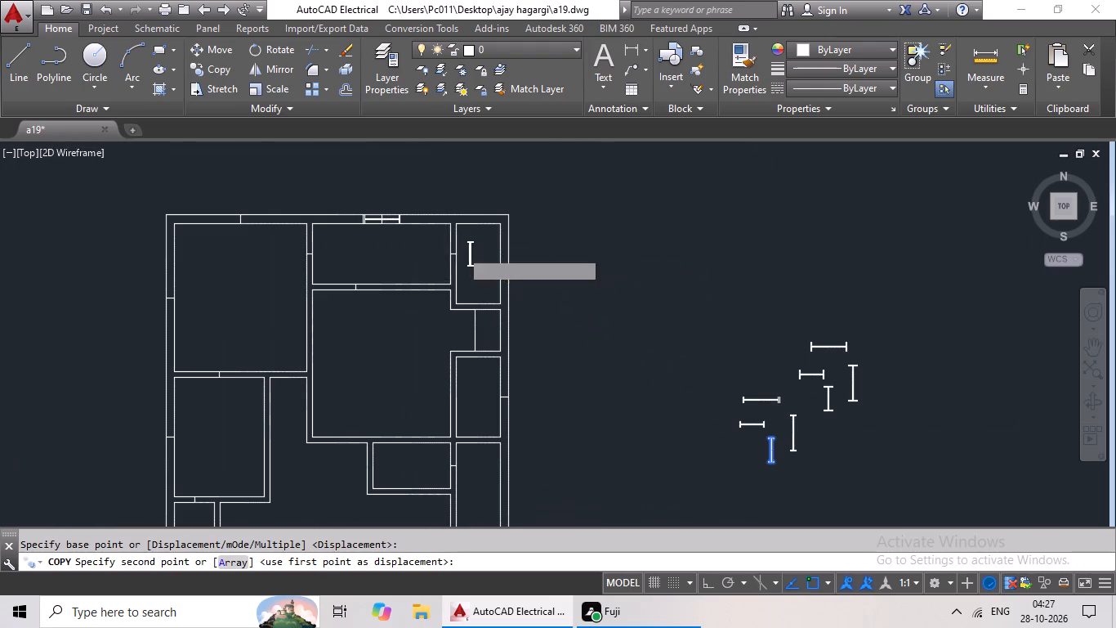
pyautogui.scroll(1, 480, 254)
pyautogui.click(297, 244)
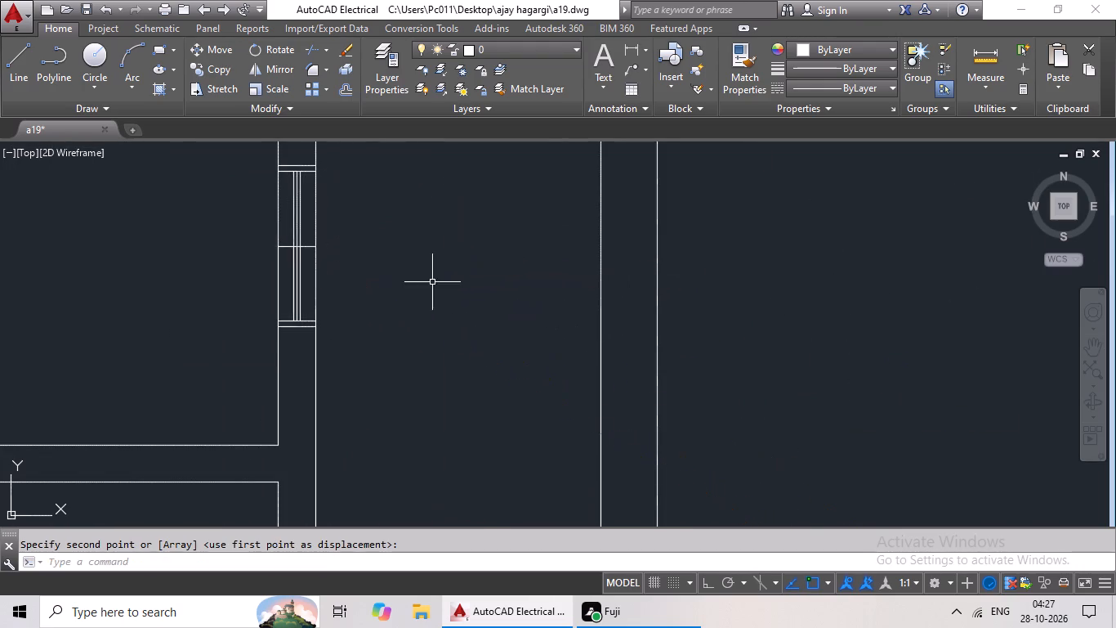
# Copy the vertical 3' symbol with 6" ends by its centre onto the mark in the partition between the top left and top middle rooms.
pyautogui.scroll(-3, 533, 294)
pyautogui.moveTo(621, 318); pyautogui.dragTo(612, 278, button='middle')
pyautogui.scroll(-1, 733, 340)
pyautogui.moveTo(743, 348); pyautogui.dragTo(568, 313, button='middle')
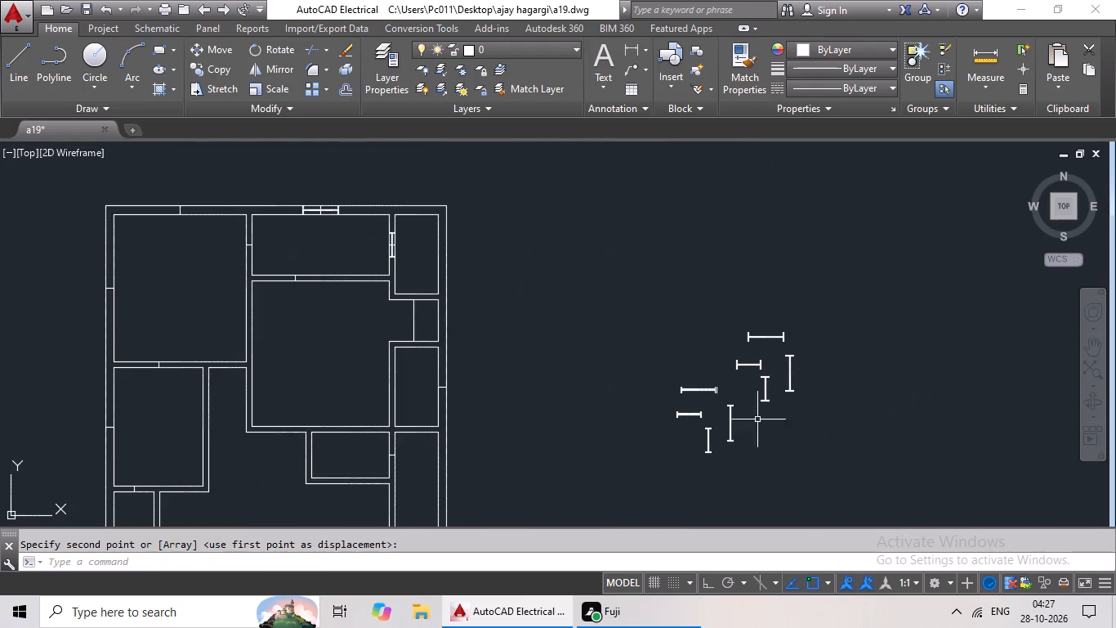
pyautogui.scroll(1, 765, 433)
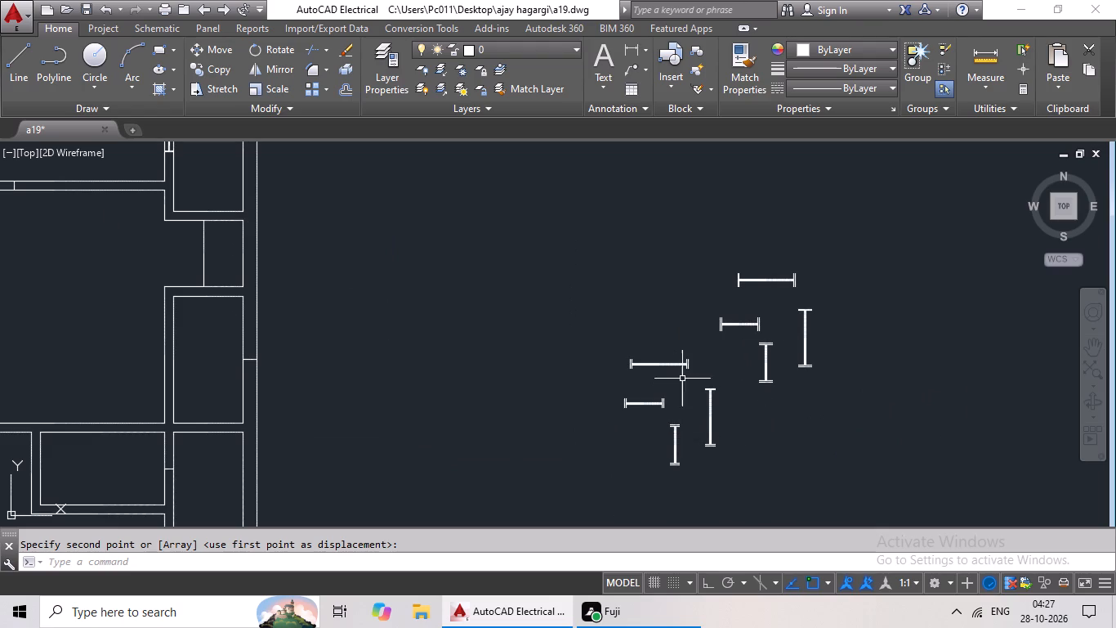
pyautogui.moveTo(731, 370); pyautogui.dragTo(739, 476)
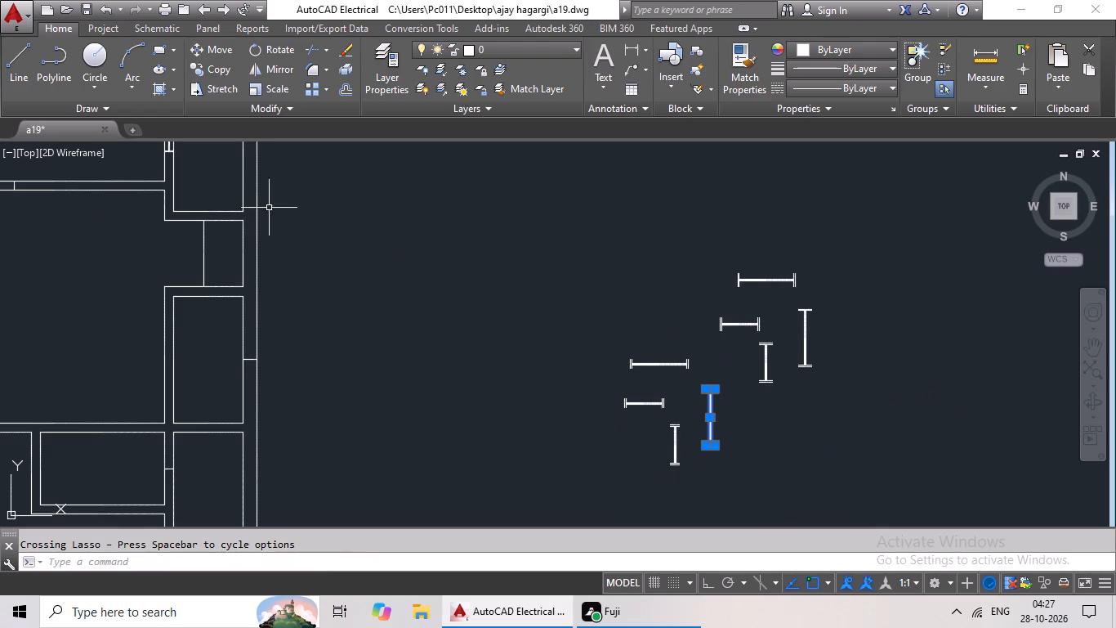
pyautogui.click(222, 65)
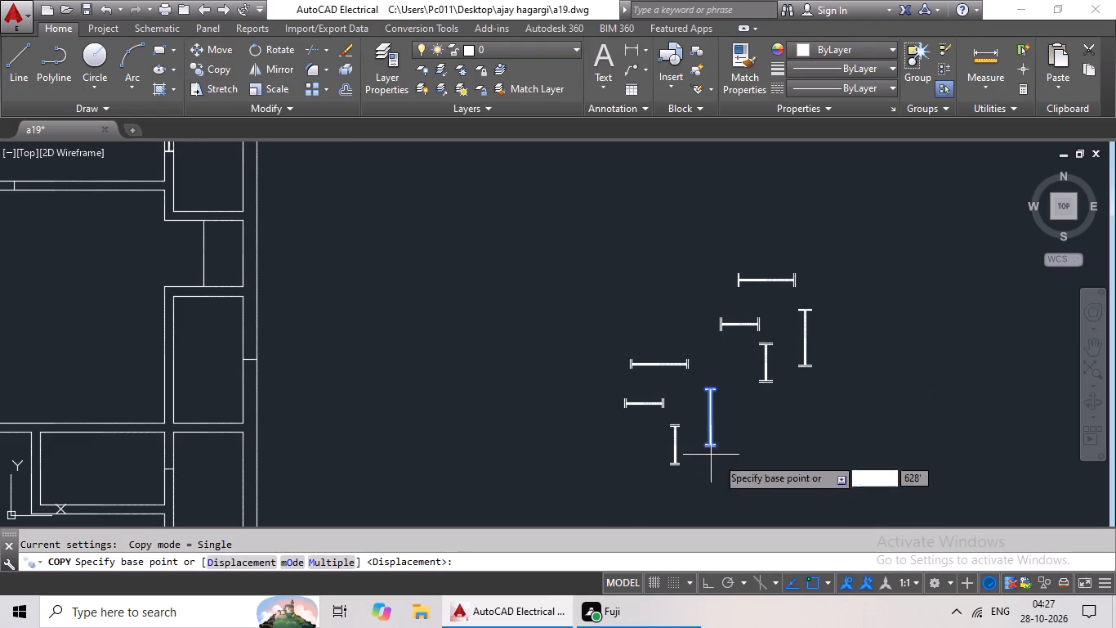
pyautogui.scroll(2, 701, 401)
pyautogui.scroll(3, 748, 452)
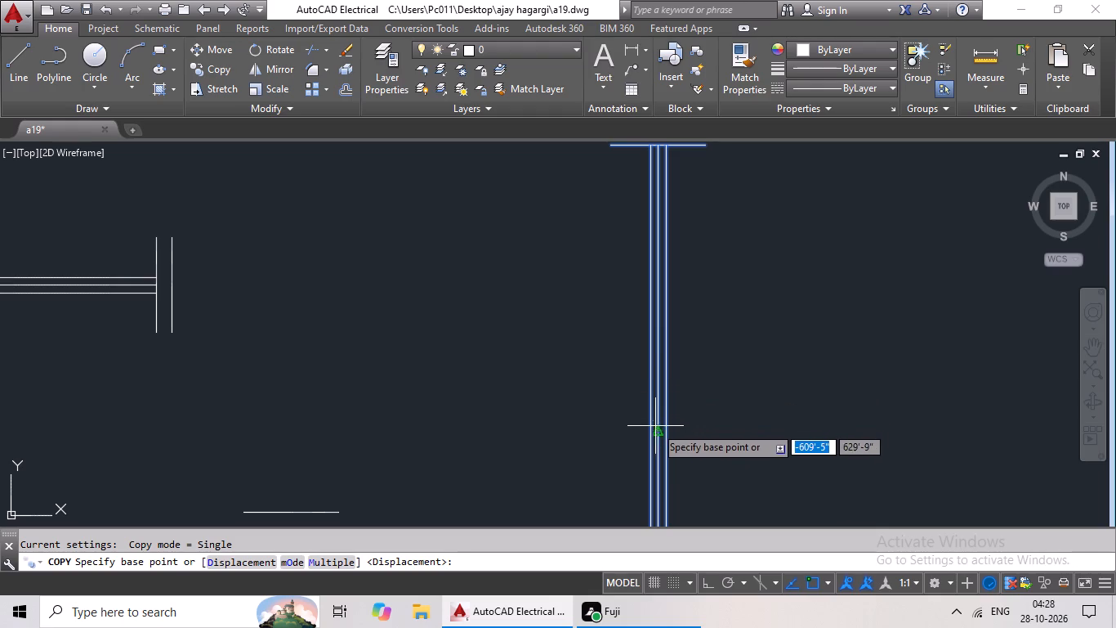
pyautogui.click(661, 428)
pyautogui.scroll(-4, 377, 395)
pyautogui.moveTo(325, 402); pyautogui.dragTo(696, 434, button='middle')
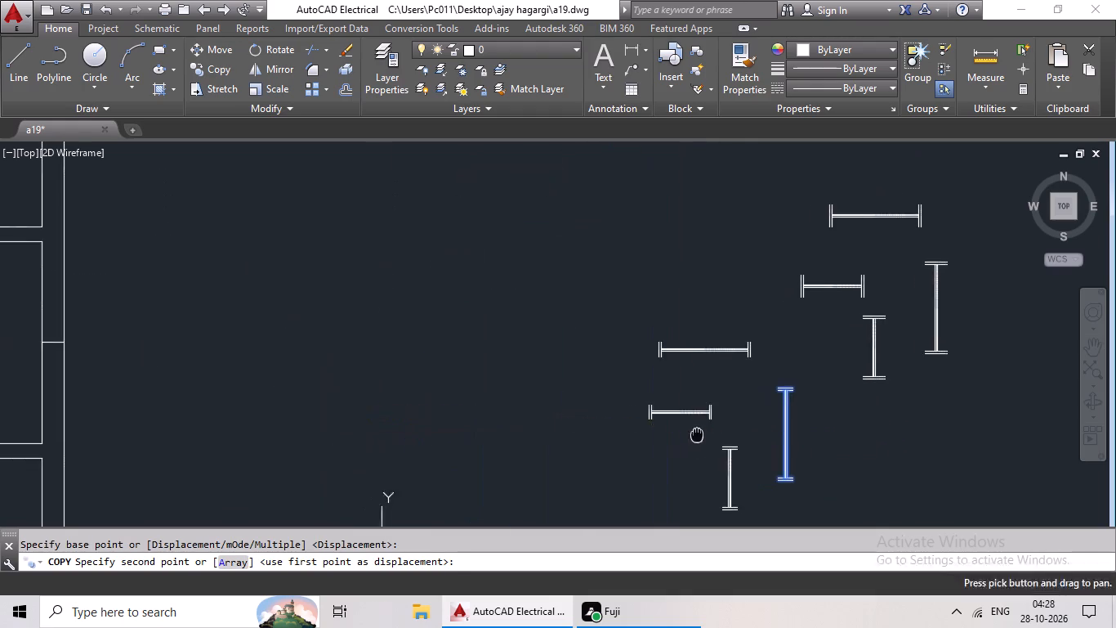
pyautogui.scroll(-2, 449, 439)
pyautogui.moveTo(371, 442); pyautogui.dragTo(716, 440, button='middle')
pyautogui.scroll(4, 437, 265)
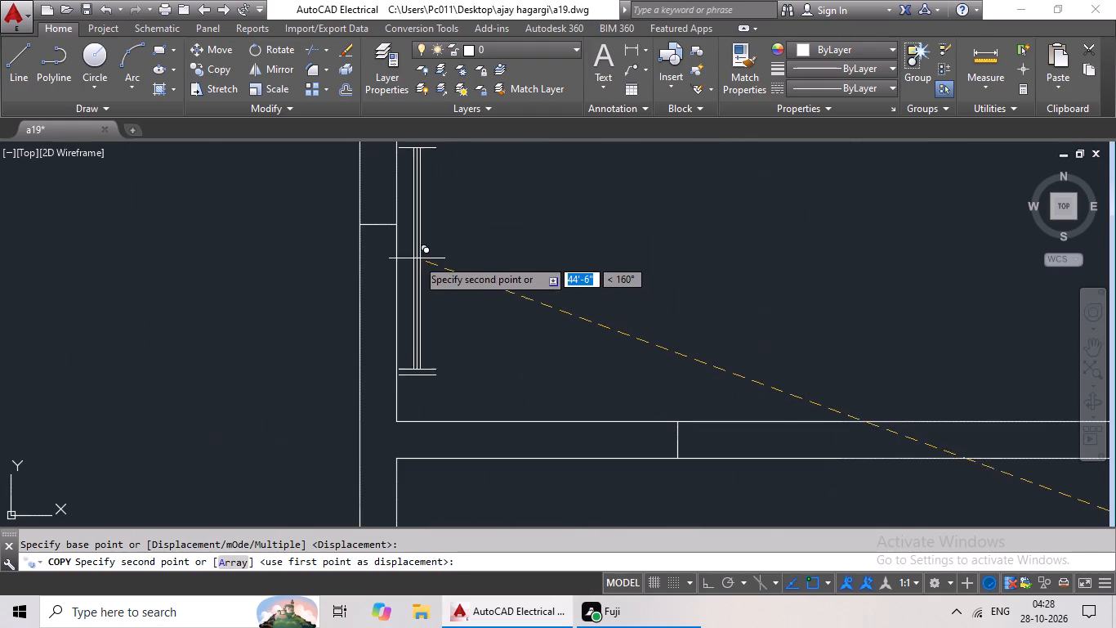
pyautogui.click(377, 221)
# Copy the horizontal 3' symbol with 6" ends by its centre onto the midpoint mark in the partition below the top middle room.
pyautogui.scroll(-4, 571, 285)
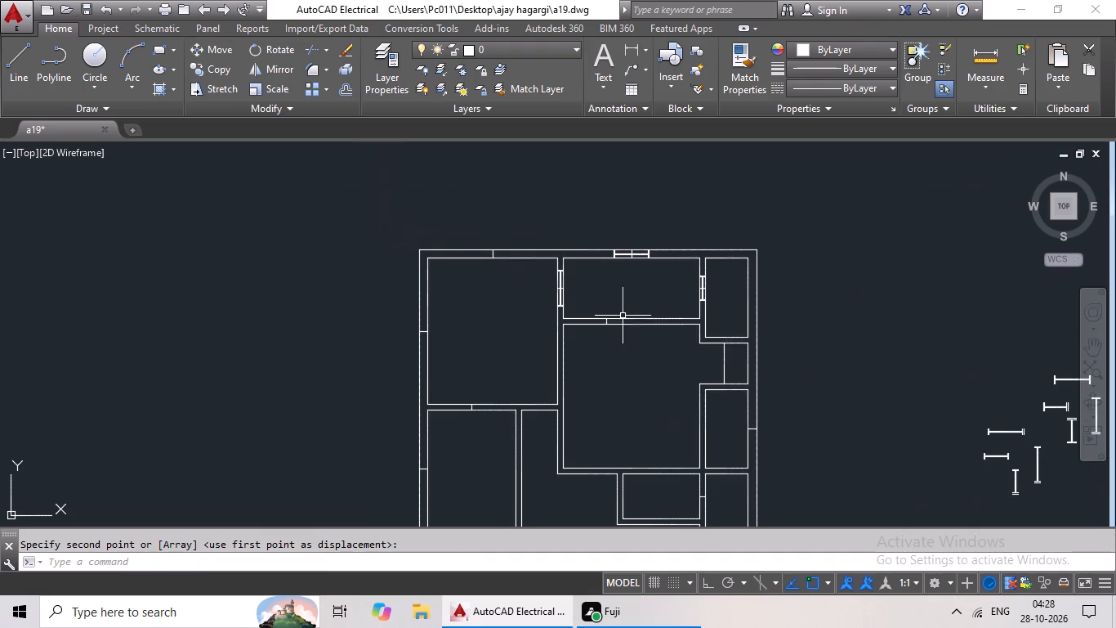
pyautogui.moveTo(676, 339); pyautogui.dragTo(467, 308, button='middle')
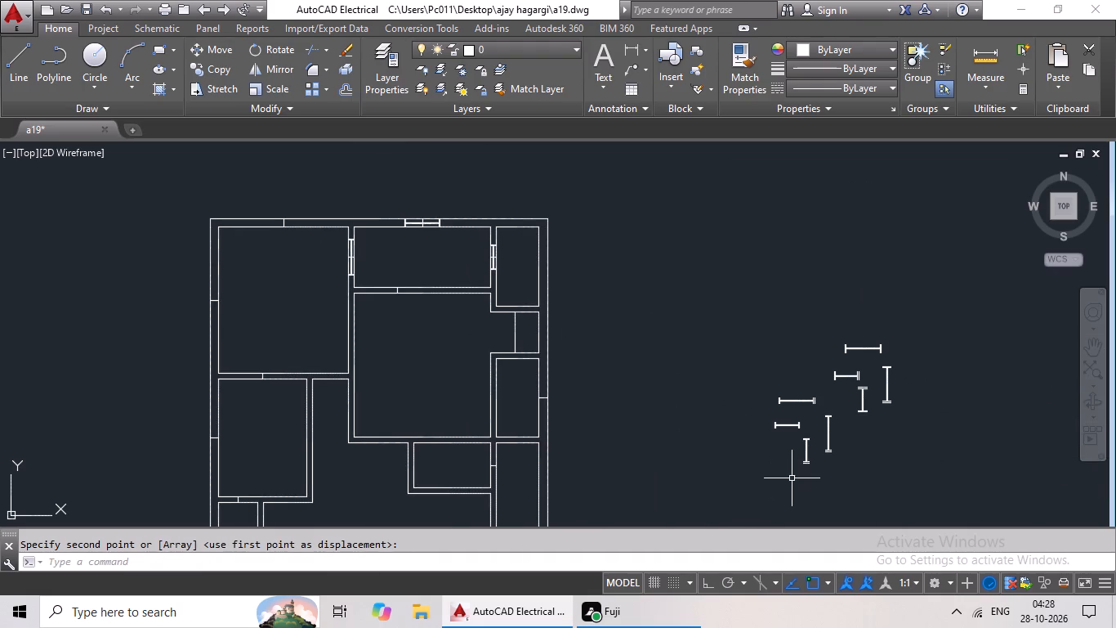
pyautogui.scroll(3, 828, 414)
pyautogui.moveTo(756, 318); pyautogui.dragTo(580, 313)
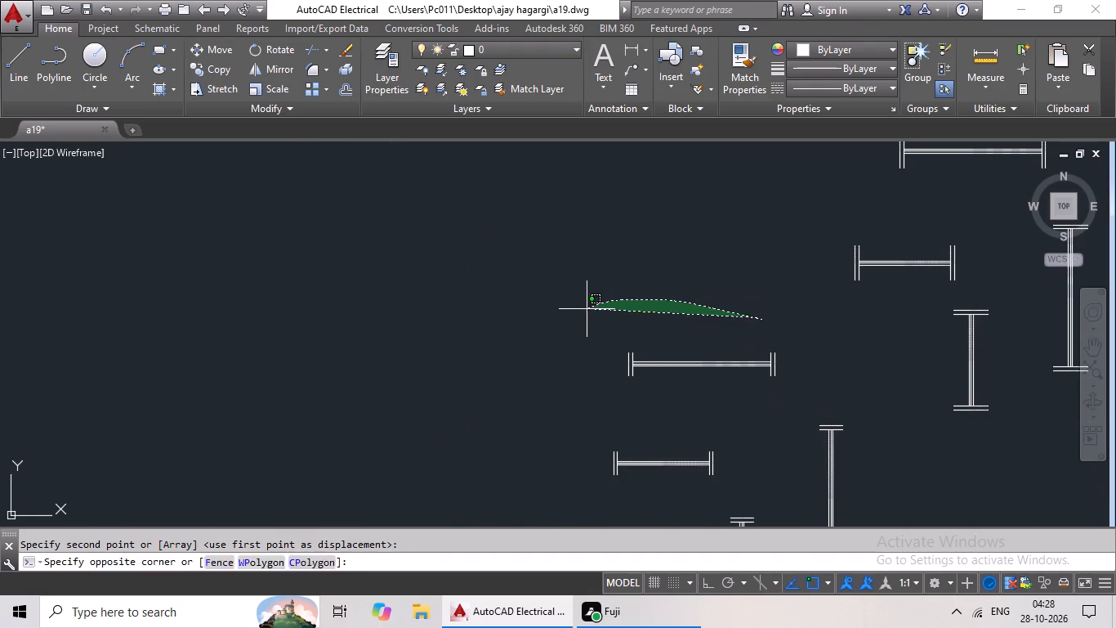
pyautogui.moveTo(580, 313); pyautogui.dragTo(797, 397)
pyautogui.click(226, 73)
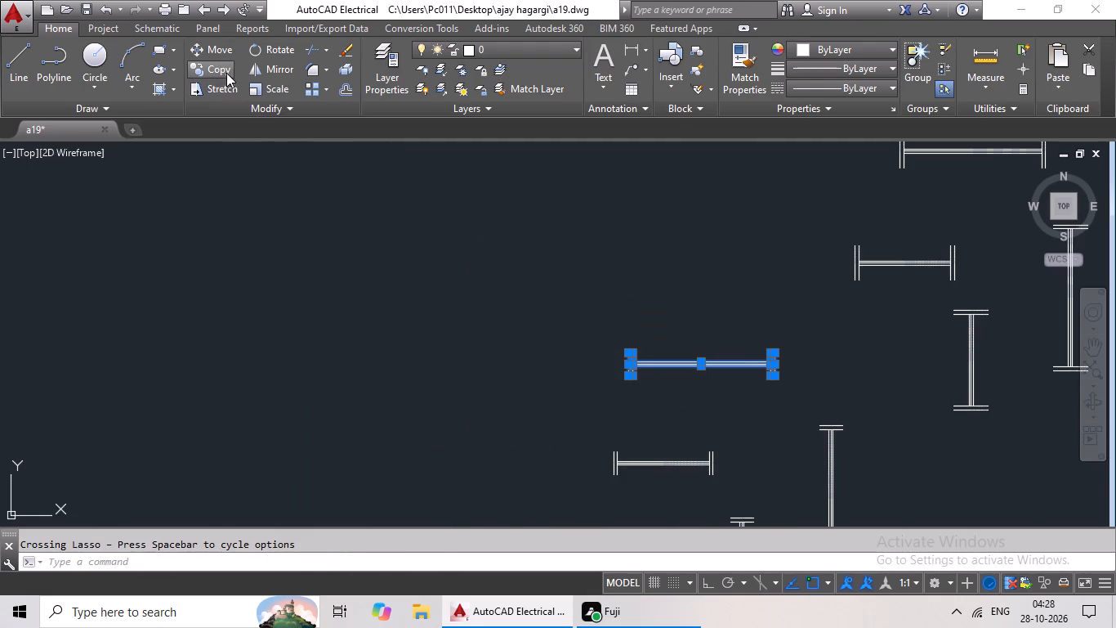
pyautogui.scroll(3, 717, 366)
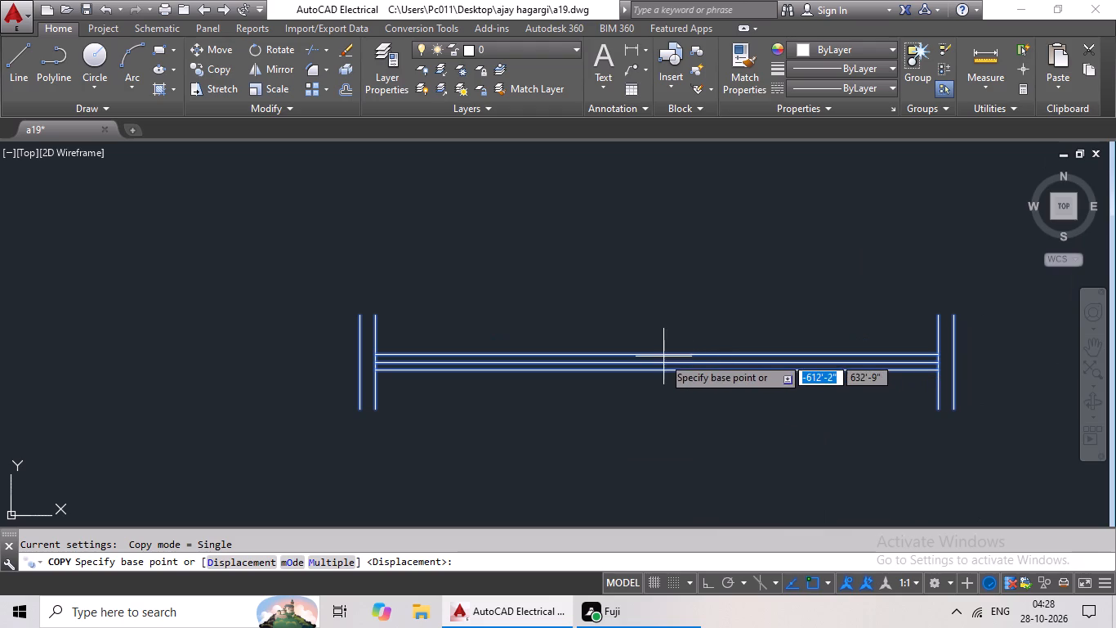
pyautogui.click(654, 362)
pyautogui.scroll(-4, 412, 324)
pyautogui.moveTo(363, 322); pyautogui.dragTo(566, 323, button='middle')
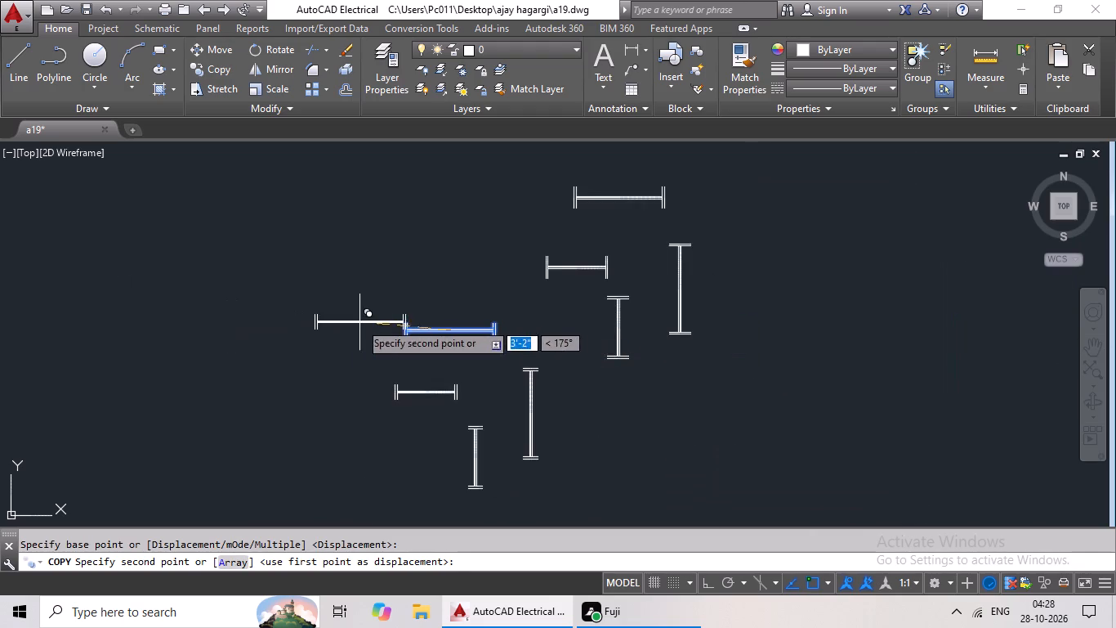
pyautogui.moveTo(566, 323); pyautogui.dragTo(792, 323, button='middle')
pyautogui.scroll(-2, 464, 335)
pyautogui.moveTo(456, 339); pyautogui.dragTo(811, 423, button='middle')
pyautogui.scroll(4, 579, 314)
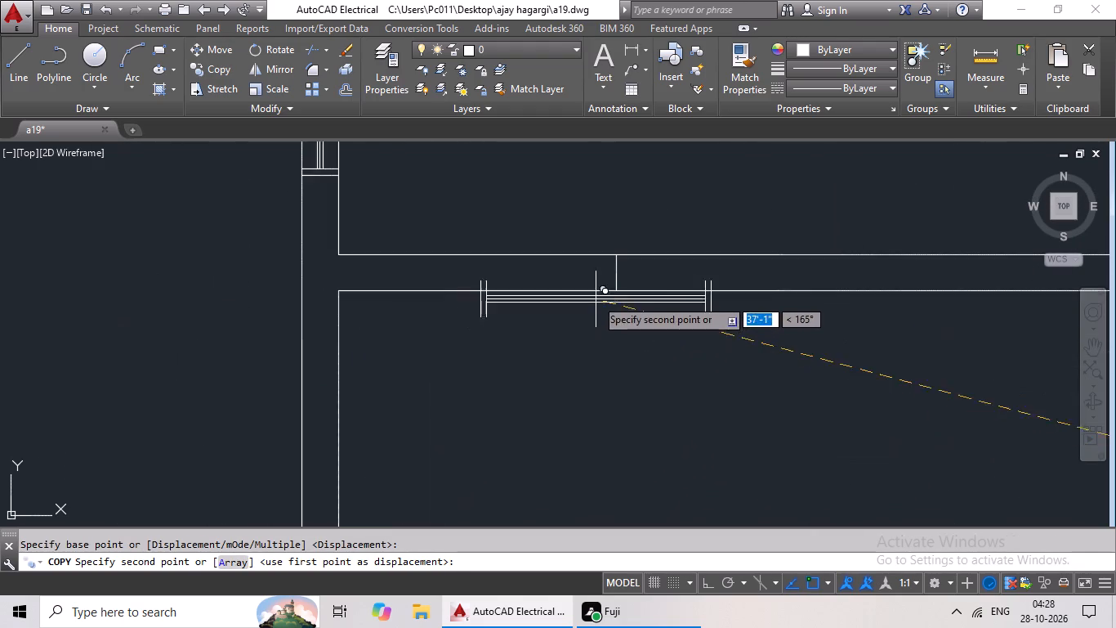
pyautogui.scroll(2, 610, 280)
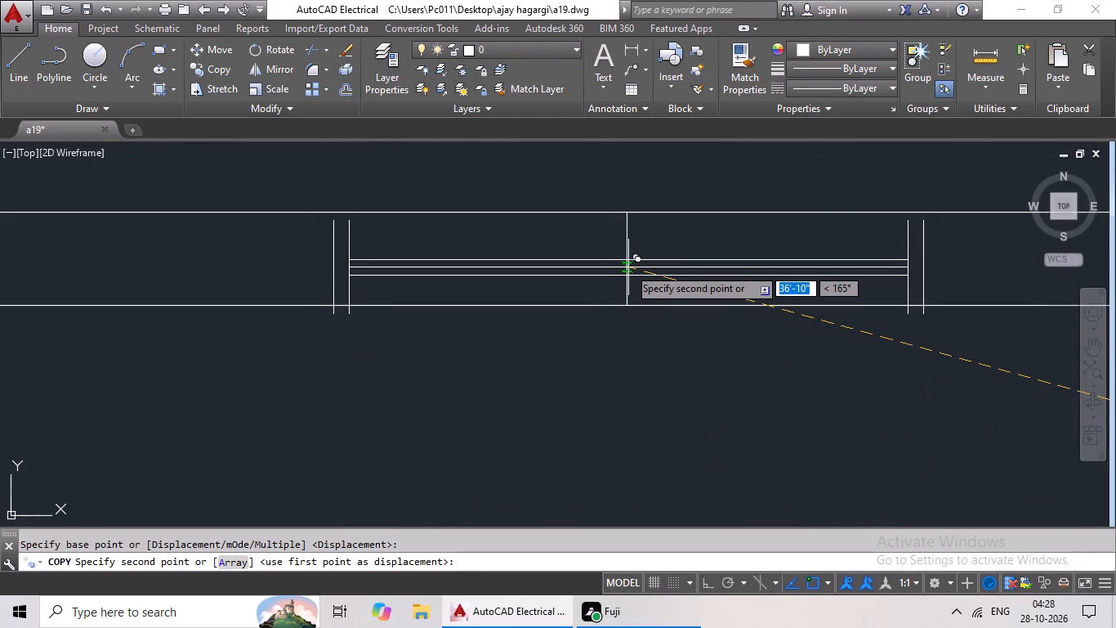
pyautogui.scroll(3, 617, 265)
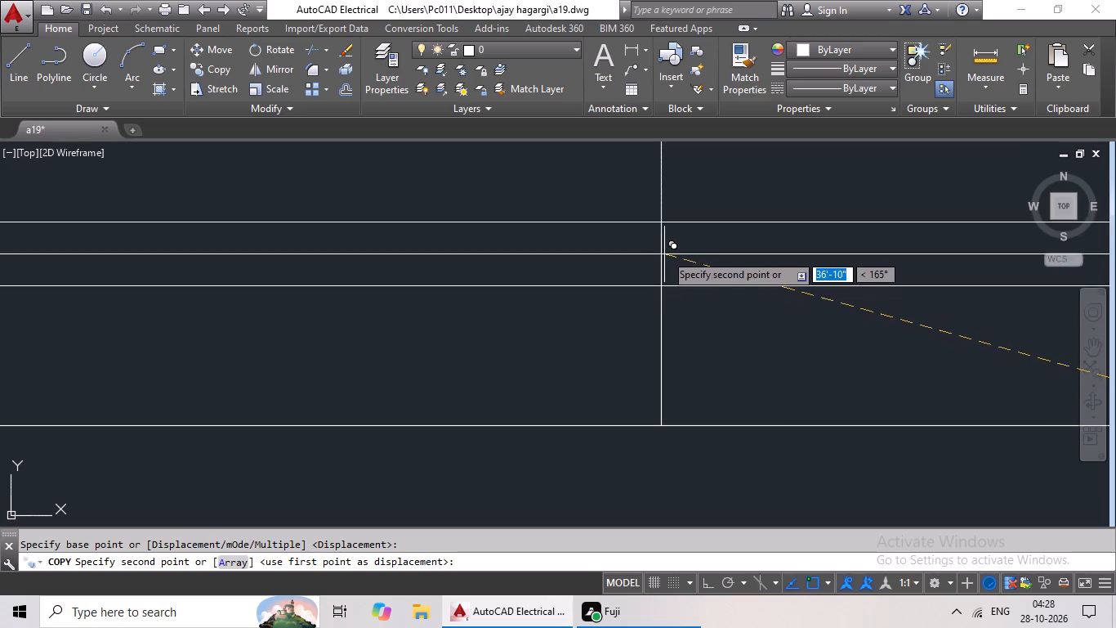
pyautogui.scroll(-3, 667, 247)
pyautogui.click(665, 252)
# Copy the horizontal 3' symbol with 9" ends by its centre onto the midpoint mark in the outer wall above the top left room.
pyautogui.scroll(-2, 784, 278)
pyautogui.moveTo(816, 306); pyautogui.dragTo(386, 307, button='middle')
pyautogui.scroll(-3, 377, 309)
pyautogui.moveTo(487, 374); pyautogui.dragTo(396, 362, button='middle')
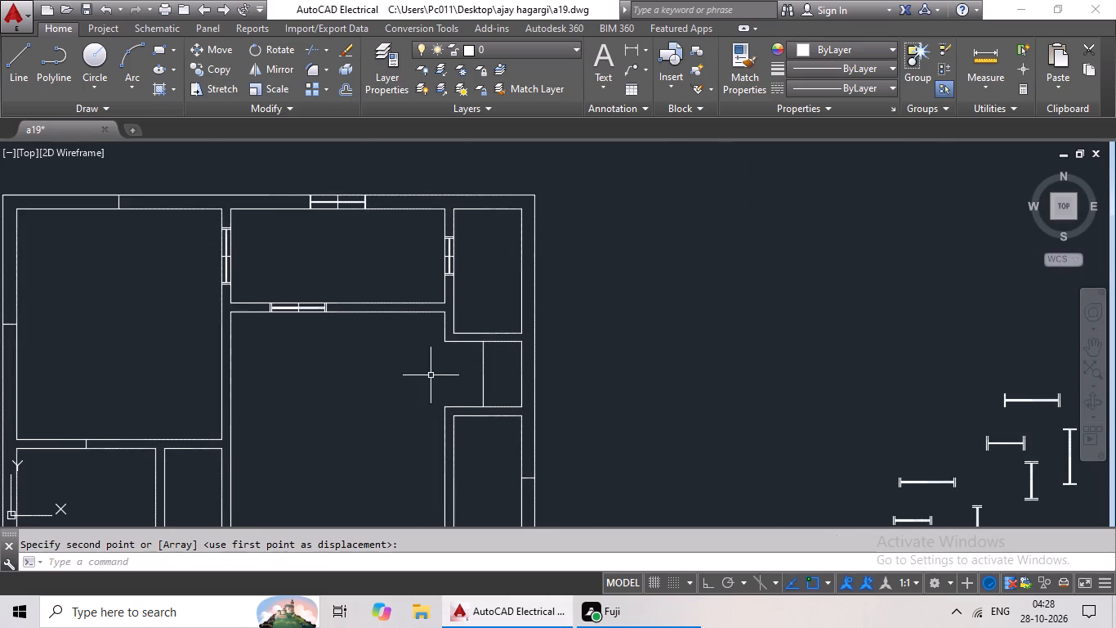
pyautogui.moveTo(440, 379); pyautogui.dragTo(492, 347, button='middle')
pyautogui.moveTo(735, 384); pyautogui.dragTo(563, 345, button='middle')
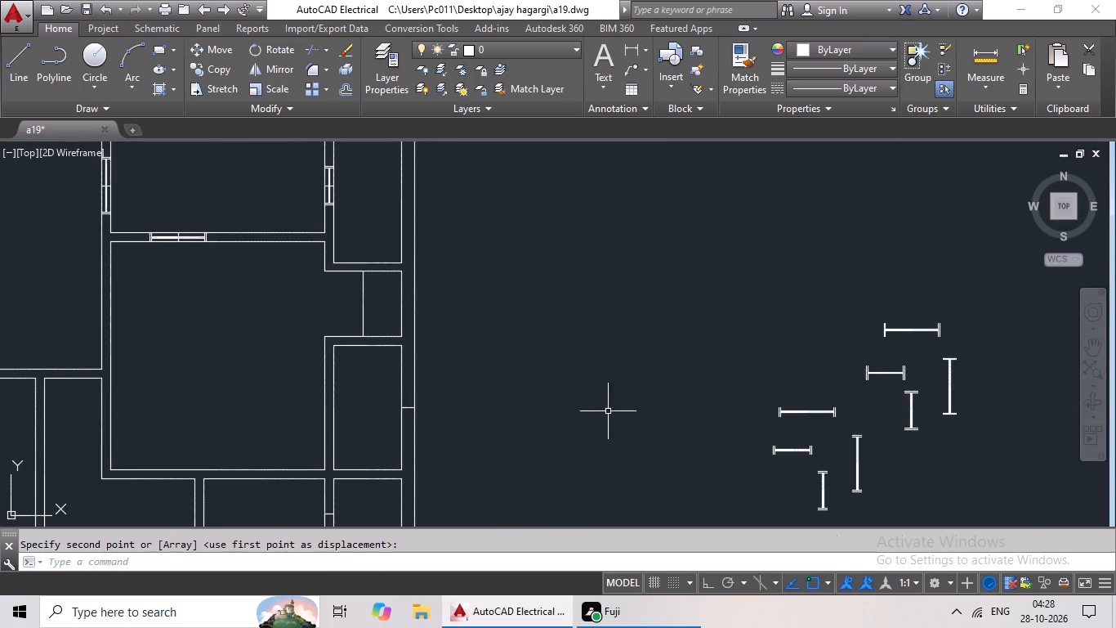
pyautogui.scroll(-1, 621, 405)
pyautogui.moveTo(639, 388); pyautogui.dragTo(554, 359, button='middle')
pyautogui.scroll(1, 685, 392)
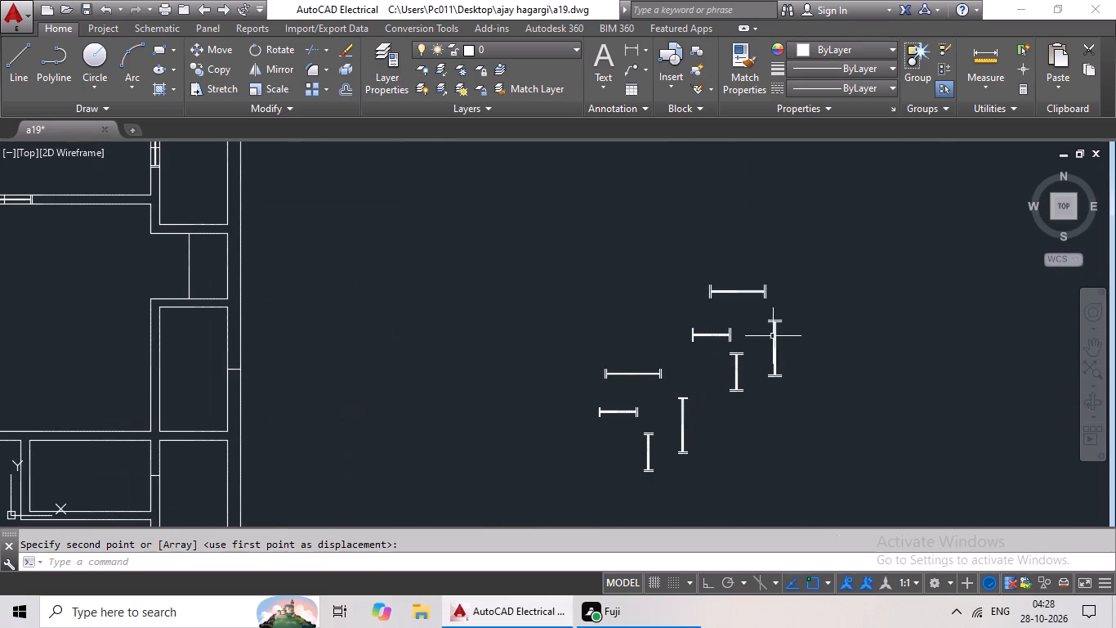
pyautogui.scroll(4, 753, 284)
pyautogui.moveTo(808, 246); pyautogui.dragTo(873, 440)
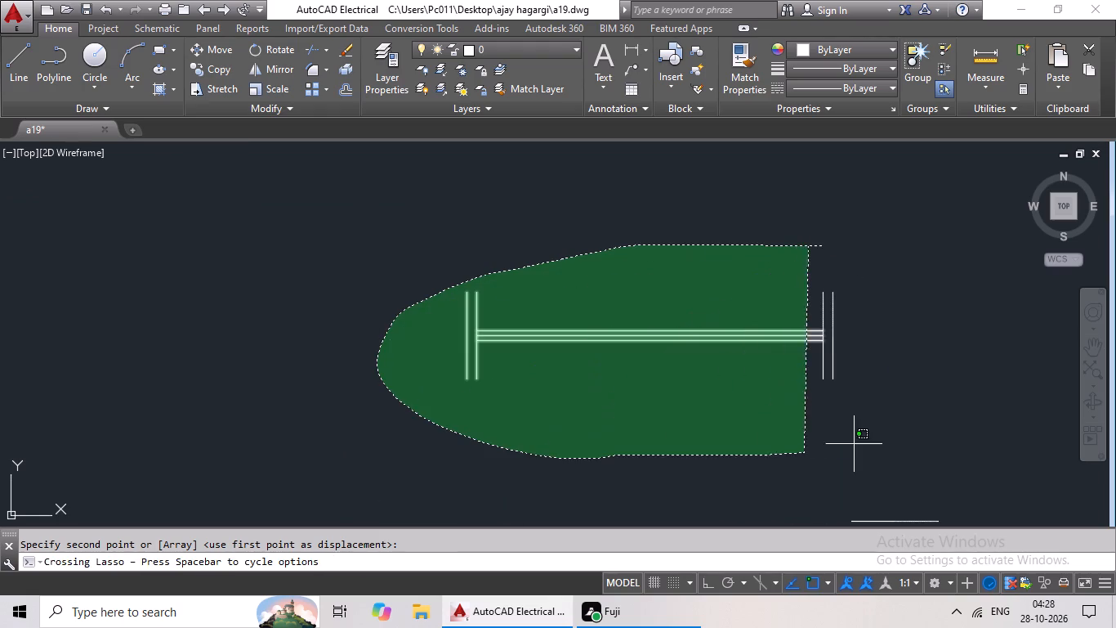
pyautogui.moveTo(873, 440); pyautogui.dragTo(948, 388)
pyautogui.click(223, 70)
pyautogui.scroll(3, 688, 369)
pyautogui.scroll(-3, 537, 249)
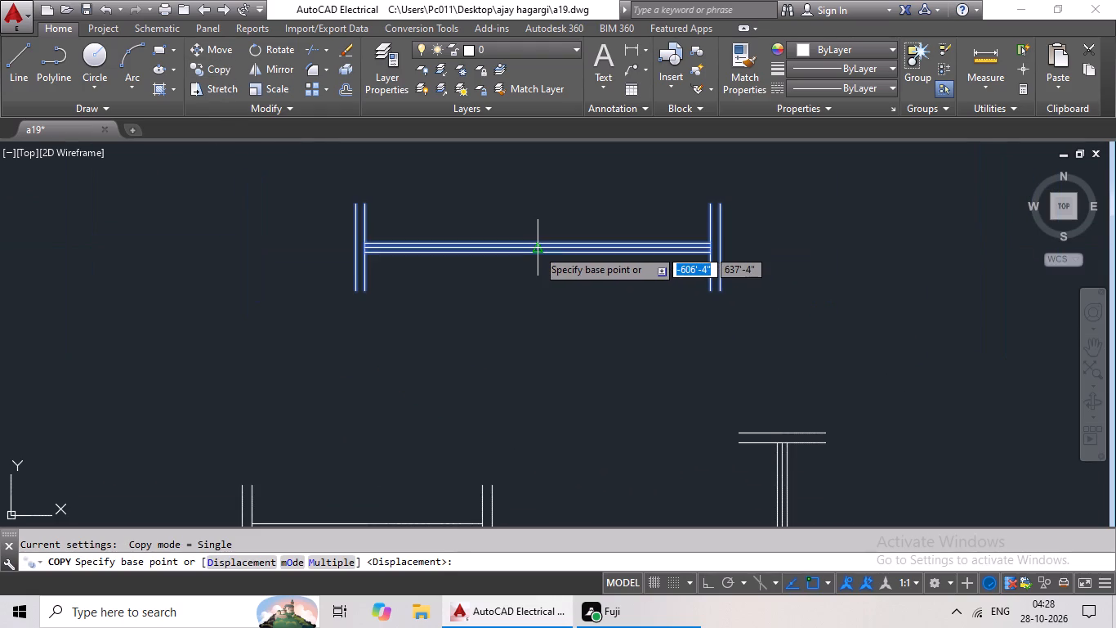
pyautogui.scroll(2, 537, 249)
pyautogui.click(537, 248)
pyautogui.scroll(-4, 326, 269)
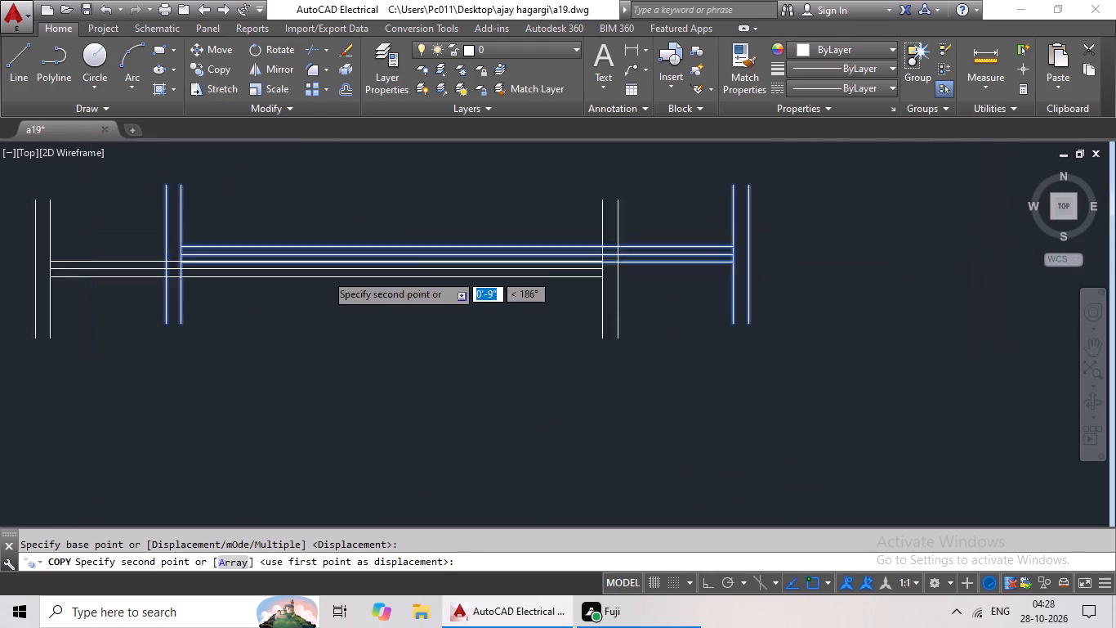
pyautogui.moveTo(304, 303); pyautogui.dragTo(685, 292, button='middle')
pyautogui.scroll(-3, 487, 330)
pyautogui.moveTo(444, 369); pyautogui.dragTo(771, 367, button='middle')
pyautogui.moveTo(550, 305); pyautogui.dragTo(884, 370, button='middle')
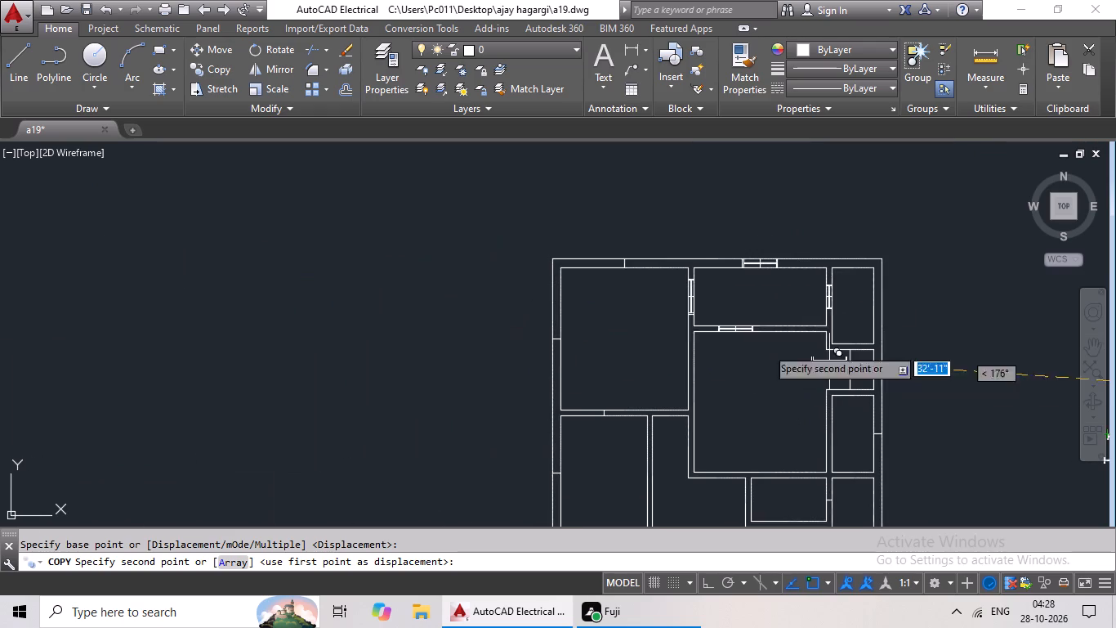
pyautogui.scroll(4, 618, 262)
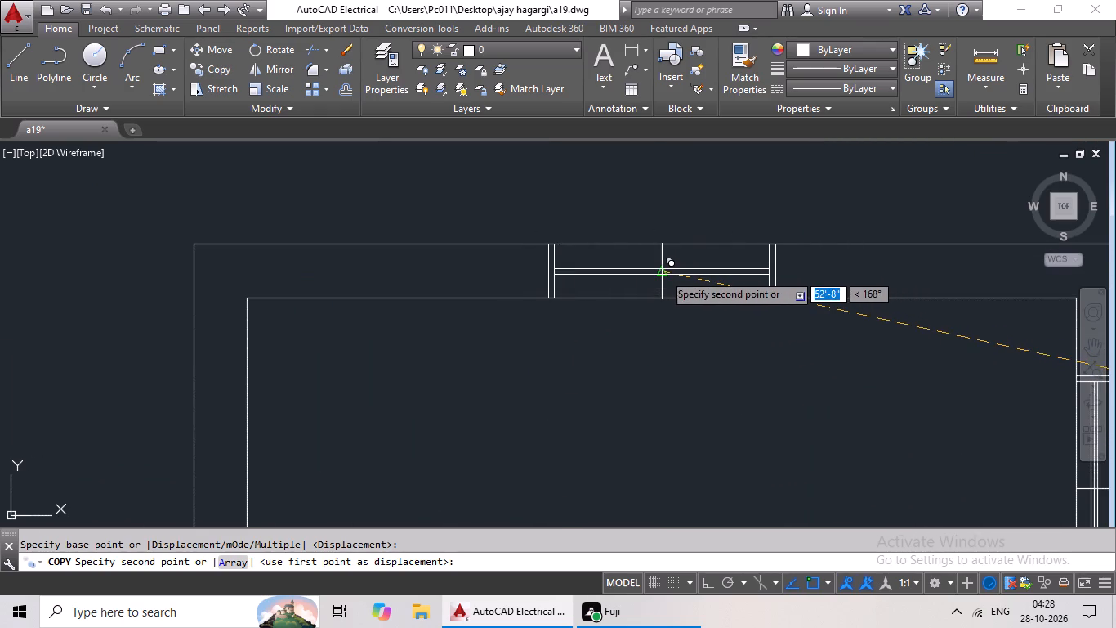
pyautogui.click(663, 273)
# Copy the vertical 3' symbol with 9" ends by its centre onto the mark in the left outer wall of the top left room.
pyautogui.scroll(-3, 783, 301)
pyautogui.moveTo(815, 356); pyautogui.dragTo(491, 291, button='middle')
pyautogui.scroll(-1, 583, 319)
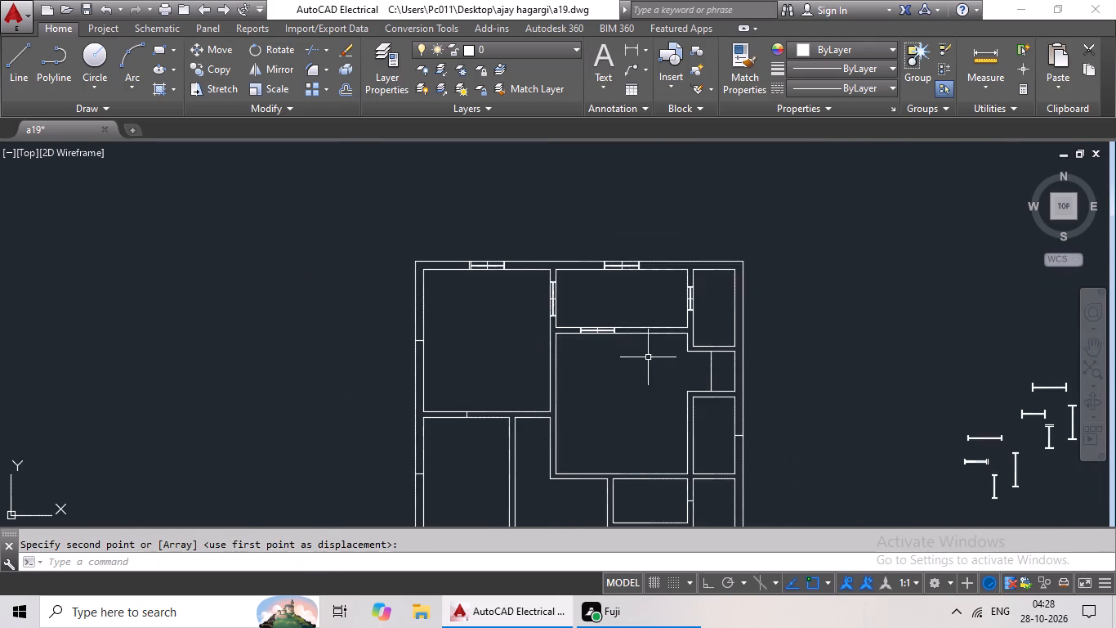
pyautogui.moveTo(646, 357); pyautogui.dragTo(441, 315, button='middle')
pyautogui.moveTo(761, 428); pyautogui.dragTo(598, 396, button='middle')
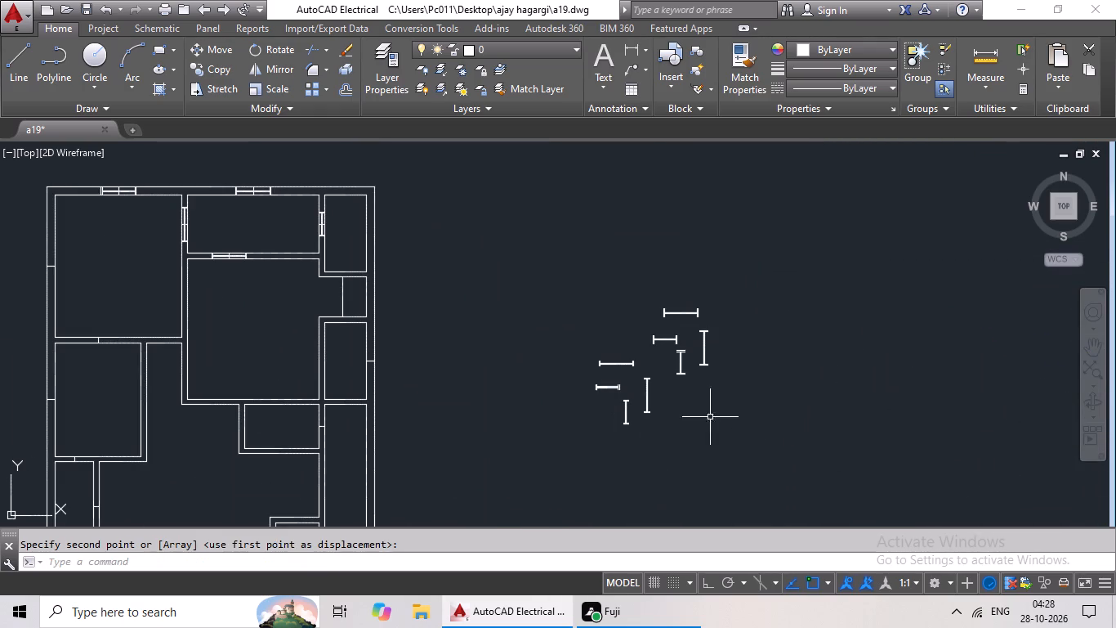
pyautogui.scroll(3, 675, 330)
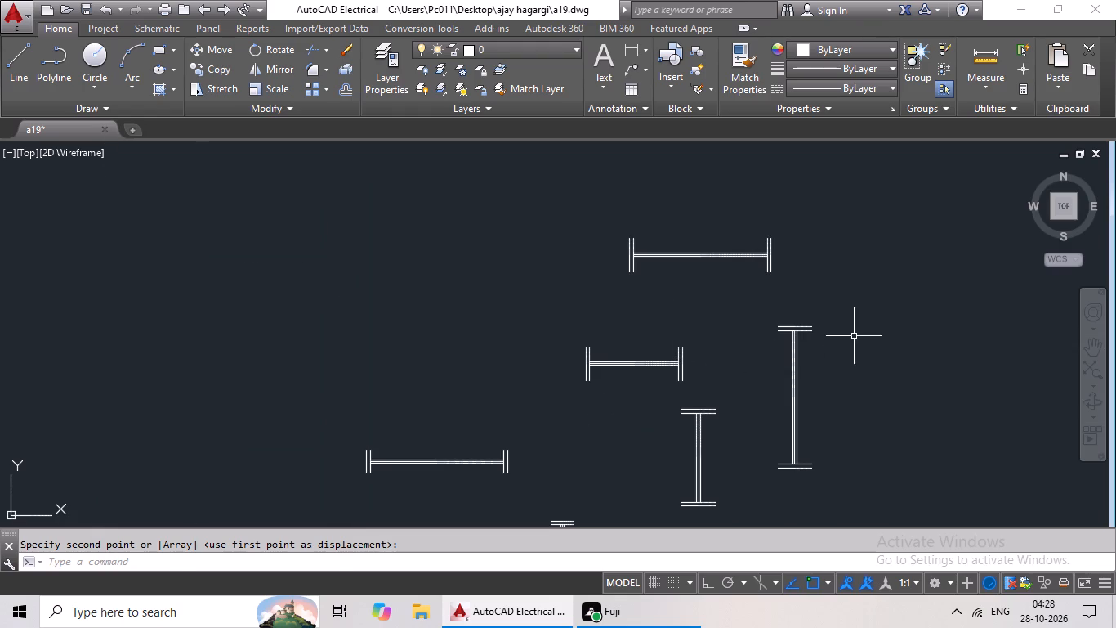
pyautogui.moveTo(839, 324); pyautogui.dragTo(828, 493)
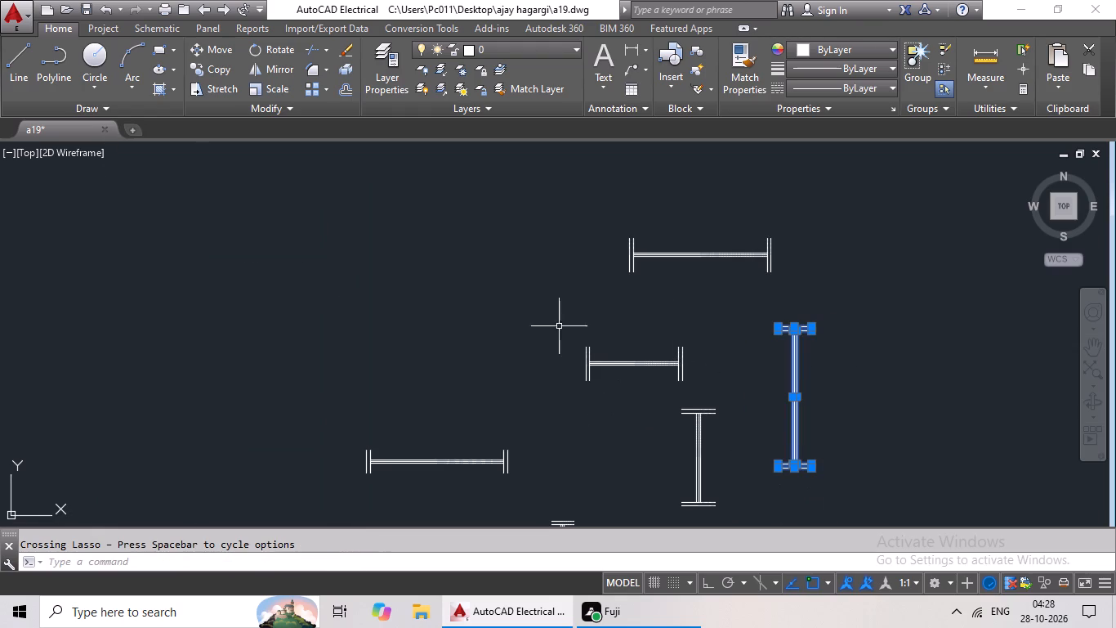
pyautogui.click(222, 75)
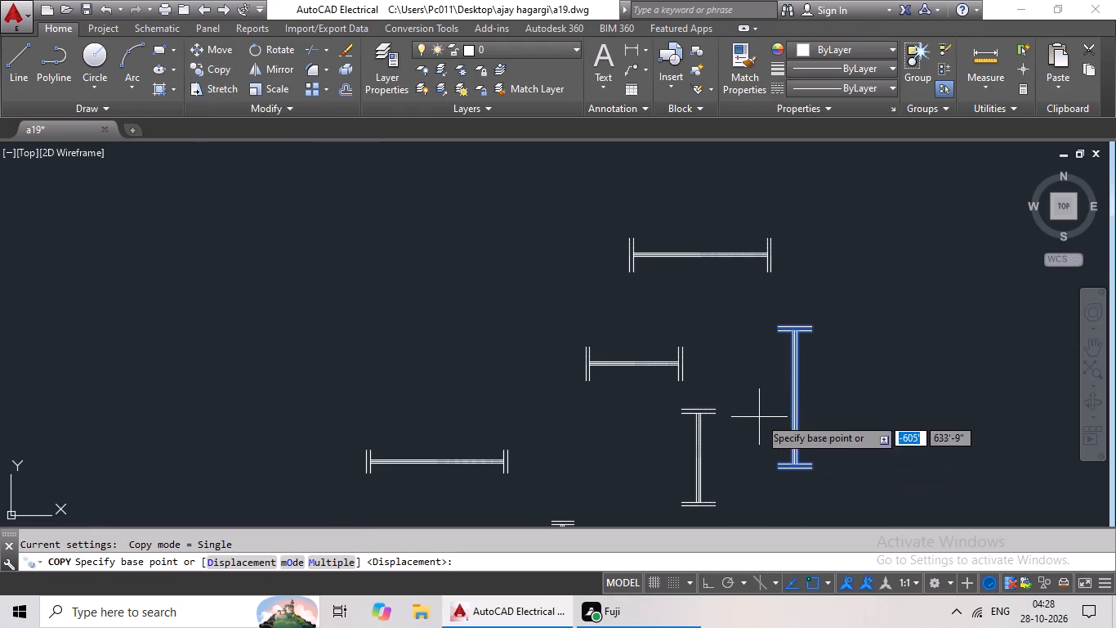
pyautogui.scroll(5, 805, 403)
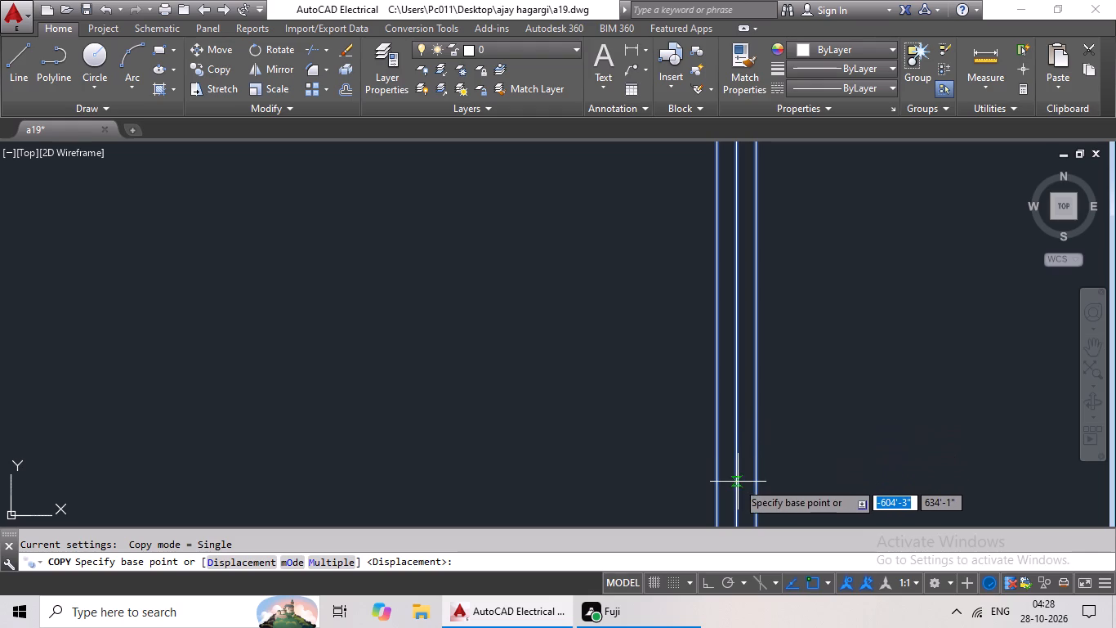
pyautogui.click(734, 440)
pyautogui.scroll(-4, 288, 413)
pyautogui.moveTo(246, 419); pyautogui.dragTo(841, 406, button='middle')
pyautogui.scroll(-3, 653, 411)
pyautogui.moveTo(516, 408); pyautogui.dragTo(912, 402, button='middle')
pyautogui.moveTo(623, 372); pyautogui.dragTo(1115, 453, button='middle')
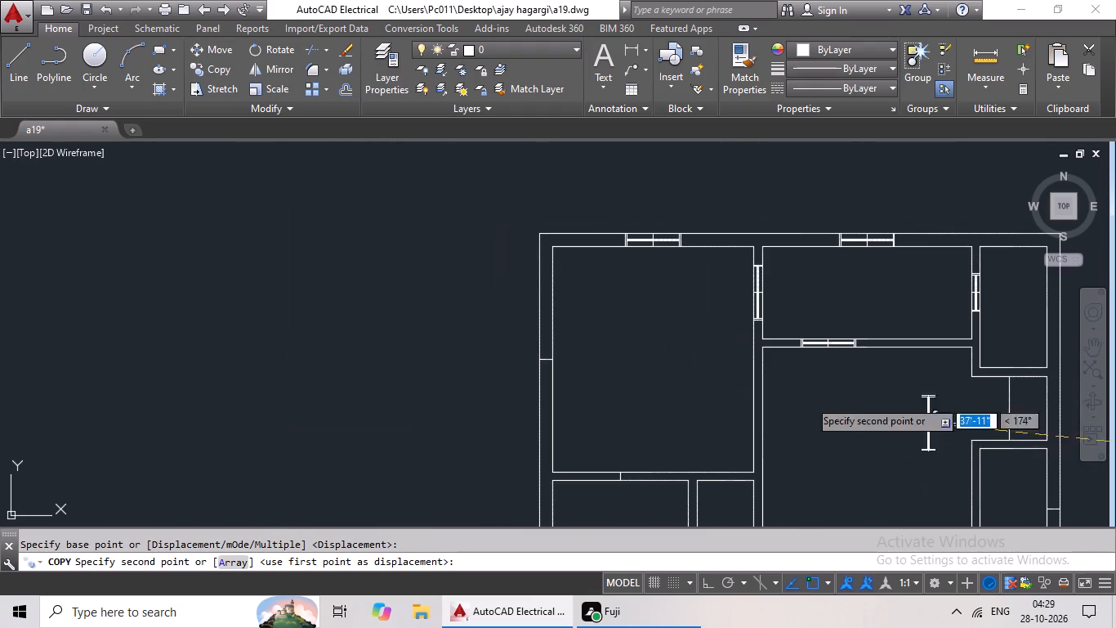
pyautogui.scroll(4, 552, 370)
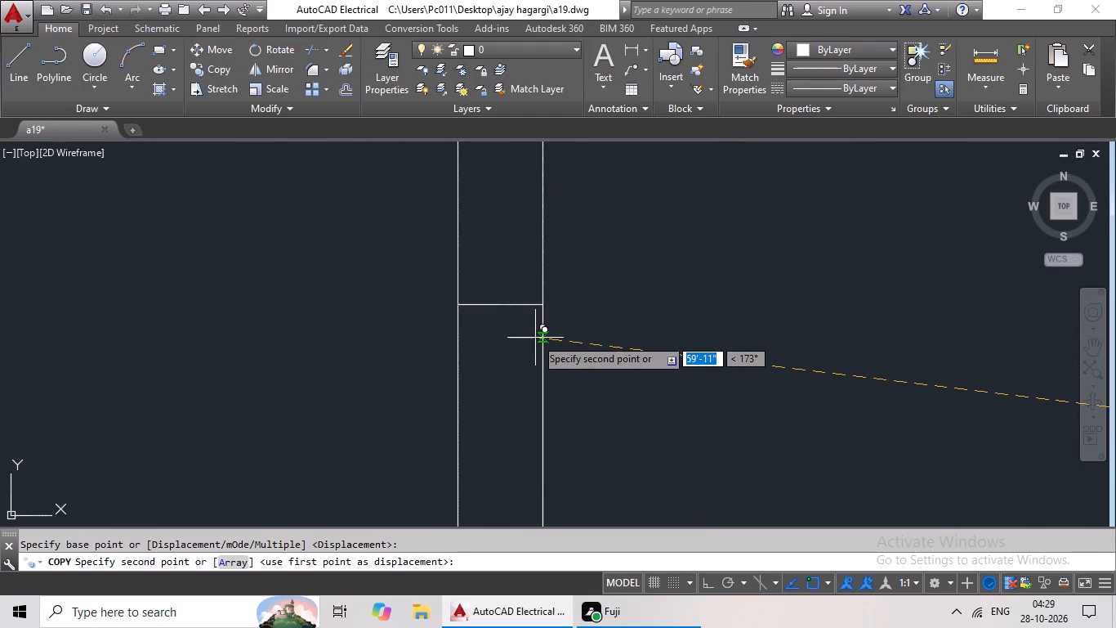
pyautogui.click(503, 305)
# Copy the horizontal 3' symbol with 6" ends by its centre onto the midpoint mark in the partition below the top left room.
pyautogui.scroll(-4, 890, 401)
pyautogui.moveTo(920, 410); pyautogui.dragTo(668, 320, button='middle')
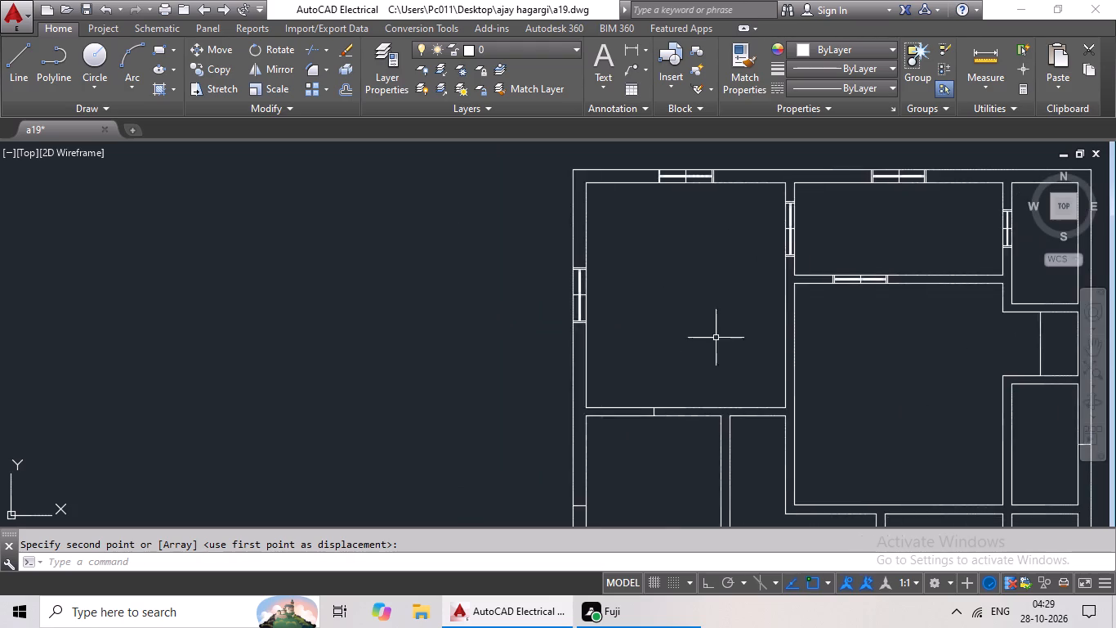
pyautogui.scroll(-1, 799, 361)
pyautogui.moveTo(986, 393); pyautogui.dragTo(612, 325, button='middle')
pyautogui.scroll(2, 886, 344)
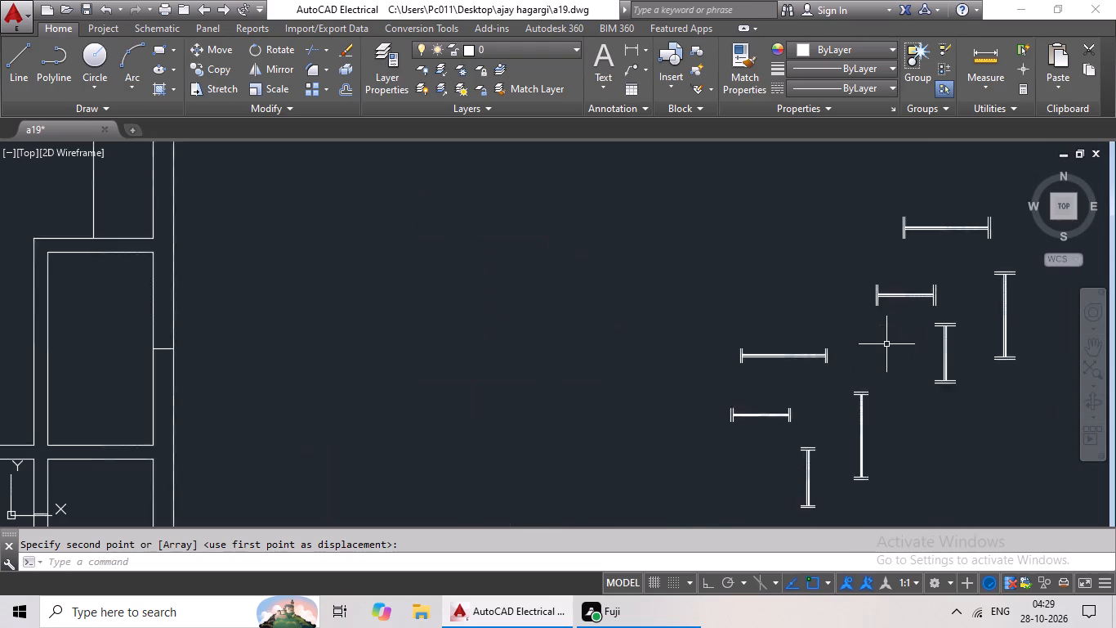
pyautogui.scroll(1, 886, 344)
pyautogui.moveTo(806, 317); pyautogui.dragTo(839, 380)
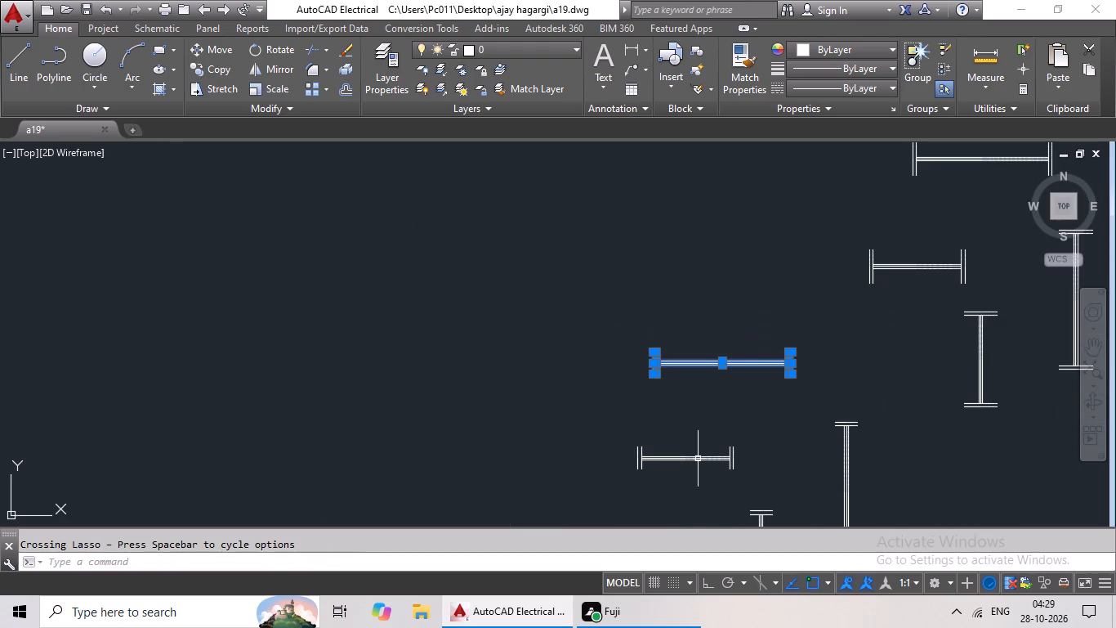
pyautogui.click(212, 74)
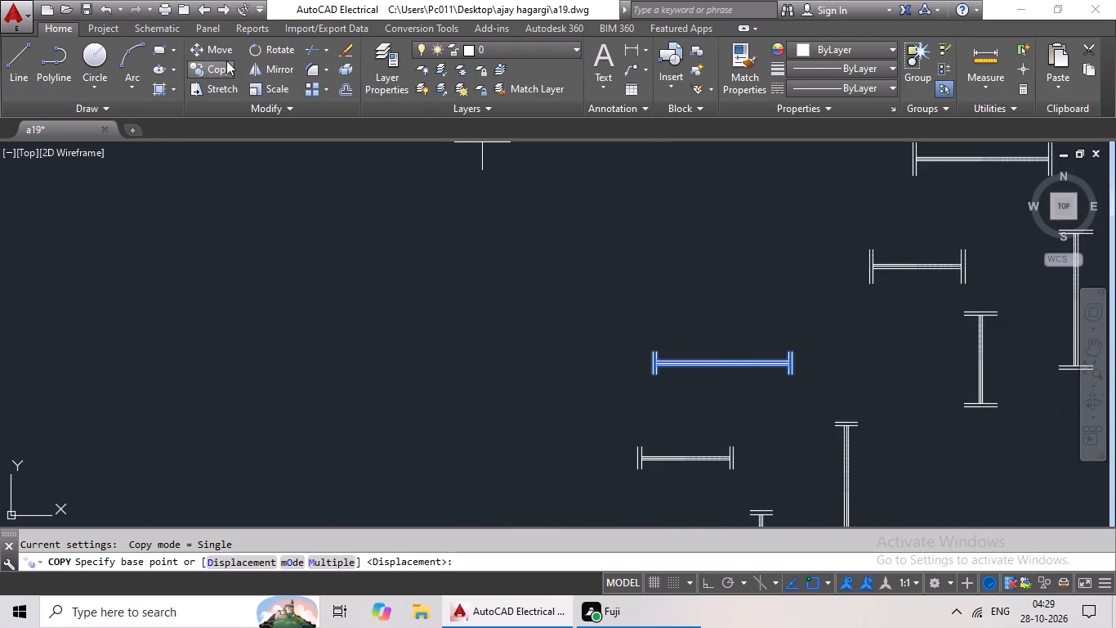
pyautogui.scroll(3, 748, 376)
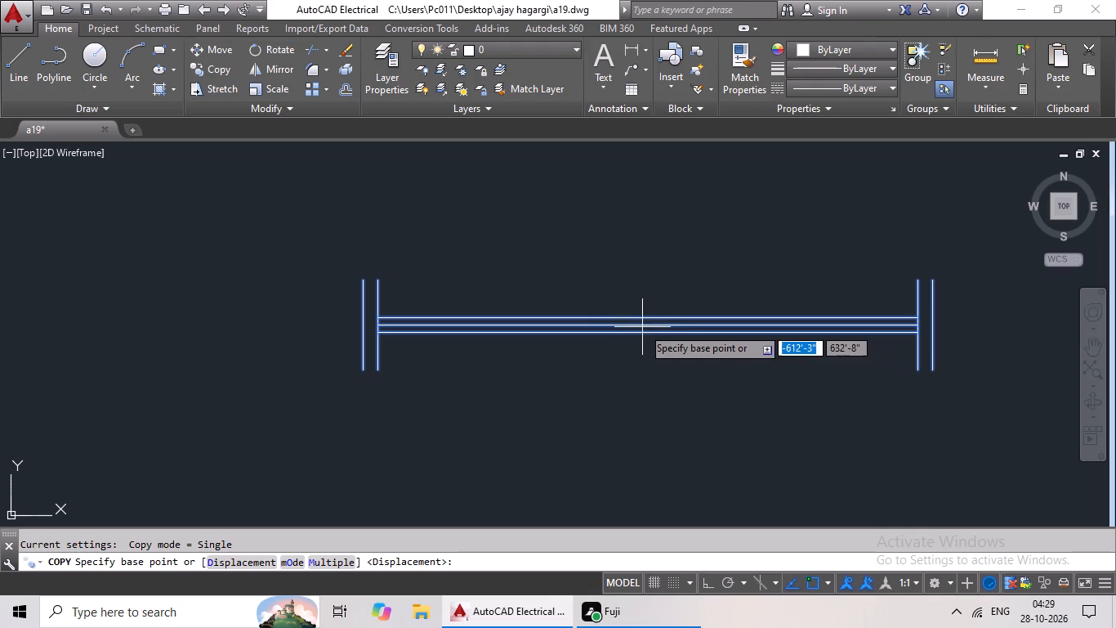
pyautogui.moveTo(647, 324); pyautogui.dragTo(629, 326)
pyautogui.scroll(-4, 403, 330)
pyautogui.moveTo(356, 350); pyautogui.dragTo(690, 242, button='middle')
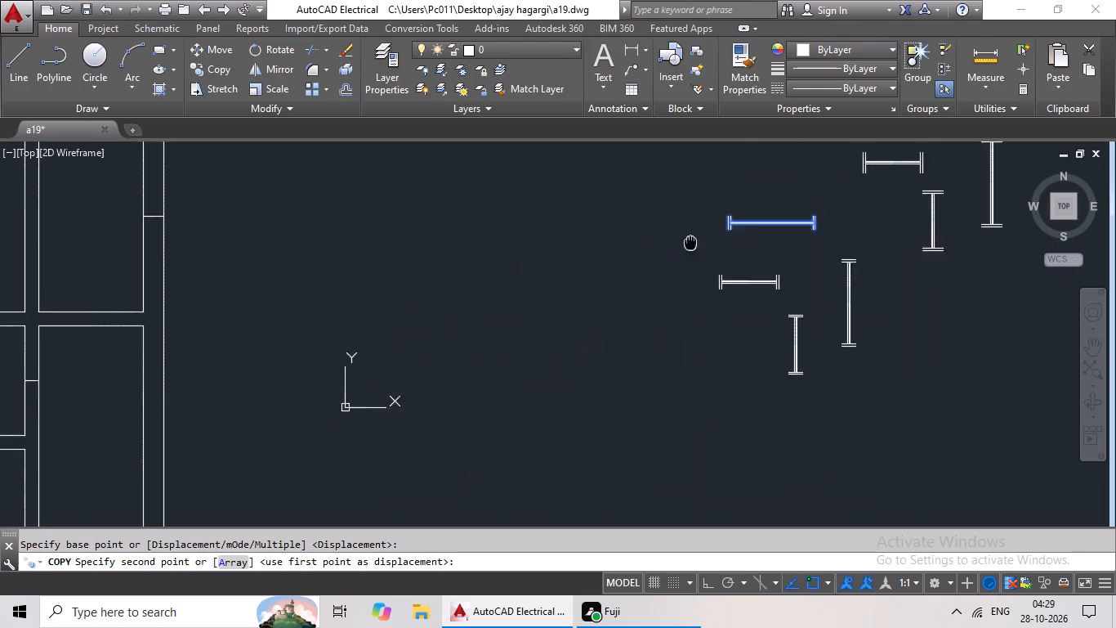
pyautogui.scroll(-1, 455, 304)
pyautogui.moveTo(426, 327); pyautogui.dragTo(712, 250, button='middle')
pyautogui.moveTo(505, 267); pyautogui.dragTo(746, 259, button='middle')
pyautogui.moveTo(356, 258); pyautogui.dragTo(342, 366, button='middle')
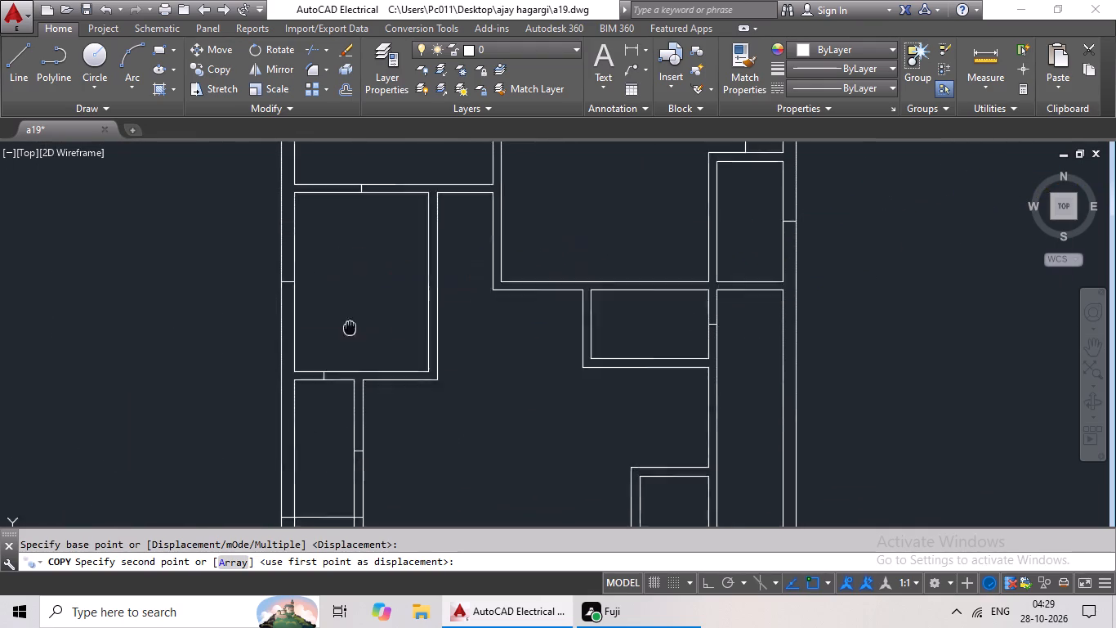
pyautogui.moveTo(342, 366); pyautogui.dragTo(312, 510, button='middle')
pyautogui.scroll(3, 293, 383)
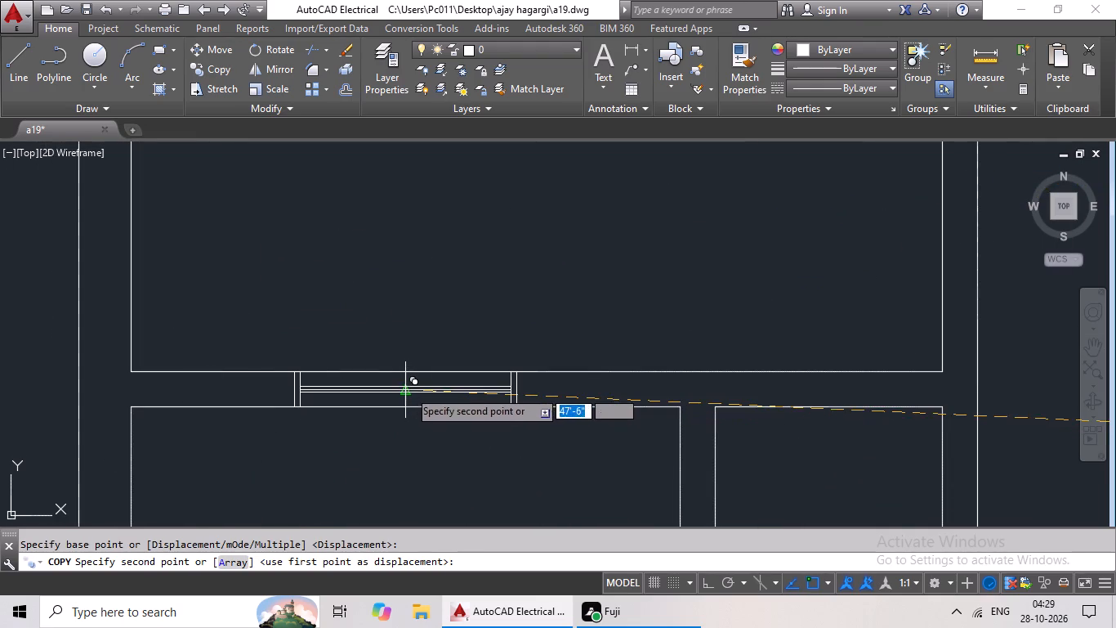
pyautogui.click(408, 390)
# Copy the vertical 2' symbol with 9" ends by its centre onto the midpoint mark in the right outer wall of the narrow room.
pyautogui.scroll(-4, 536, 387)
pyautogui.moveTo(574, 400); pyautogui.dragTo(514, 367, button='middle')
pyautogui.moveTo(708, 402); pyautogui.dragTo(616, 348, button='middle')
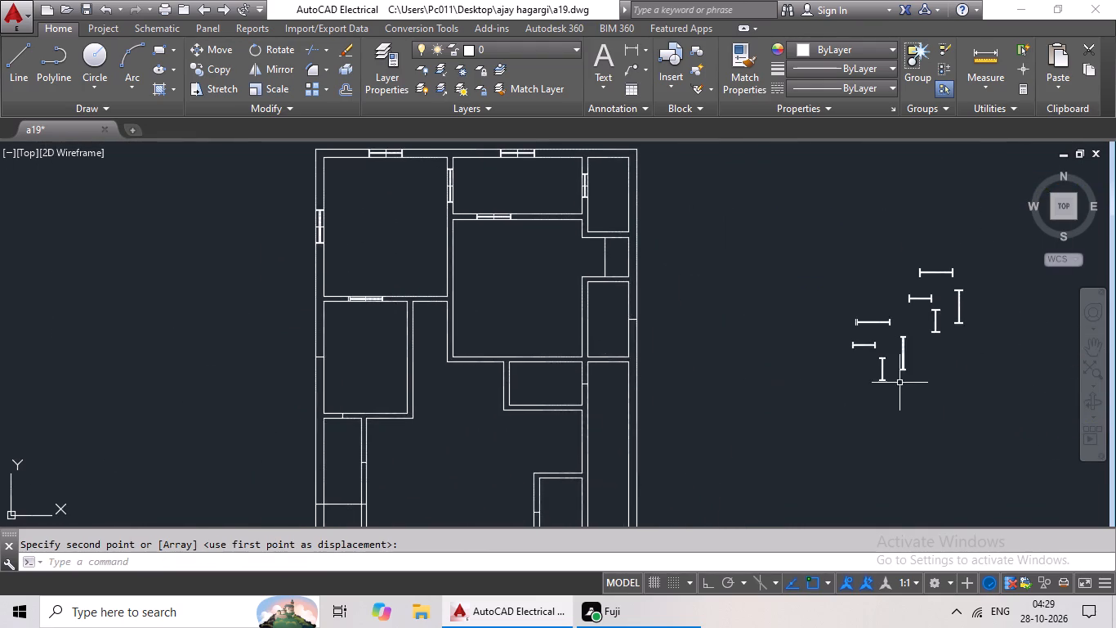
pyautogui.moveTo(899, 381); pyautogui.dragTo(774, 367, button='middle')
pyautogui.scroll(2, 788, 322)
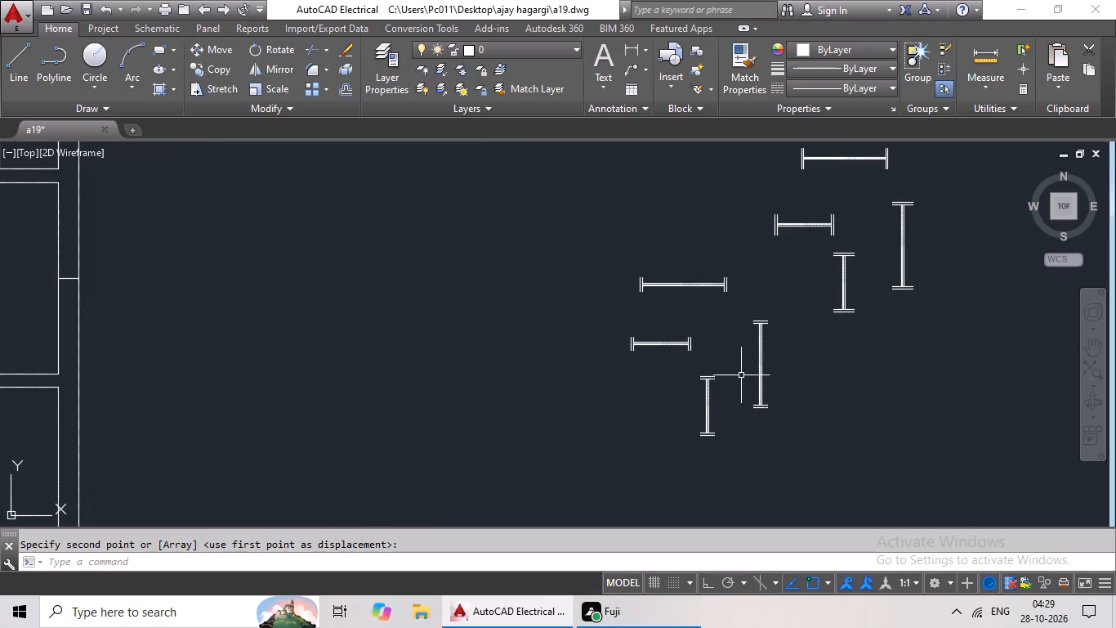
pyautogui.moveTo(855, 244); pyautogui.dragTo(890, 339)
pyautogui.click(195, 66)
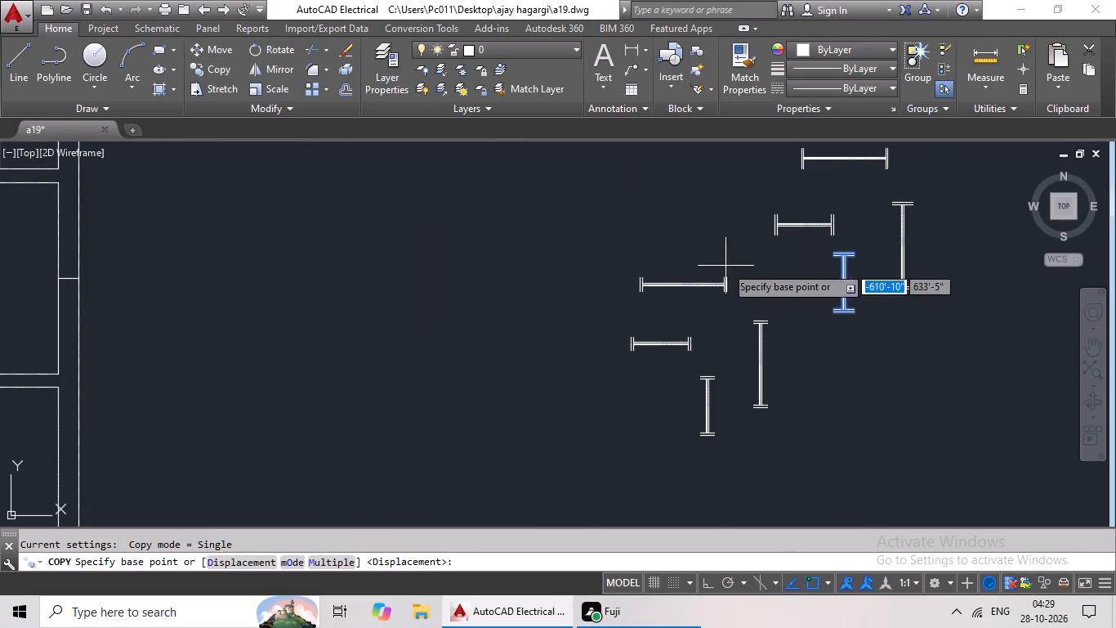
pyautogui.scroll(4, 857, 282)
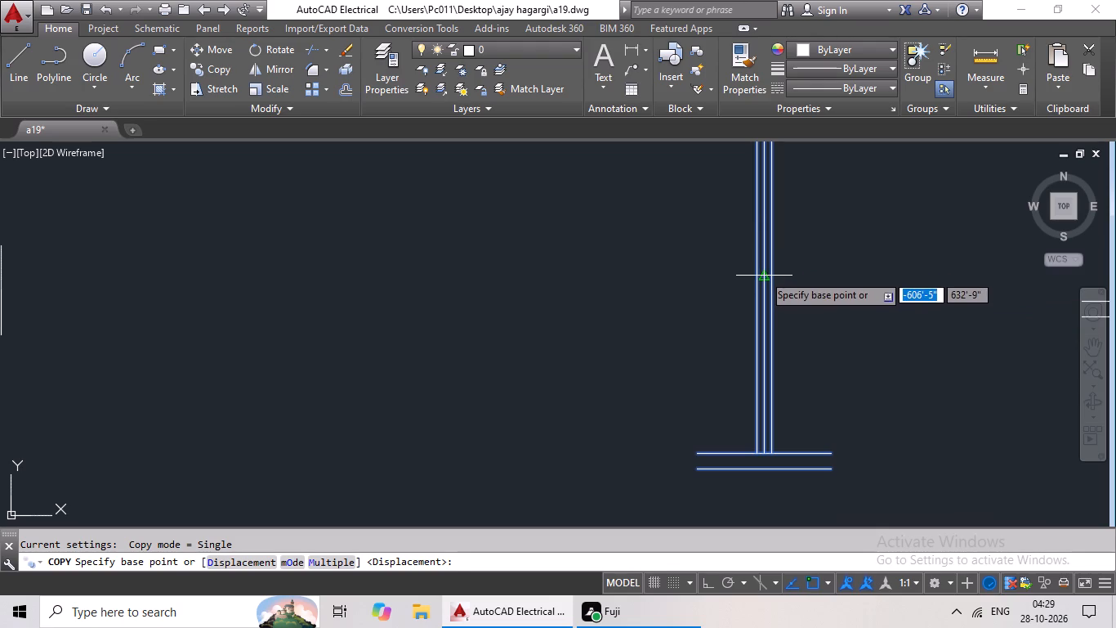
pyautogui.click(763, 274)
pyautogui.scroll(-3, 443, 293)
pyautogui.moveTo(379, 312); pyautogui.dragTo(718, 303, button='middle')
pyautogui.scroll(-2, 307, 359)
pyautogui.moveTo(295, 379); pyautogui.dragTo(607, 318, button='middle')
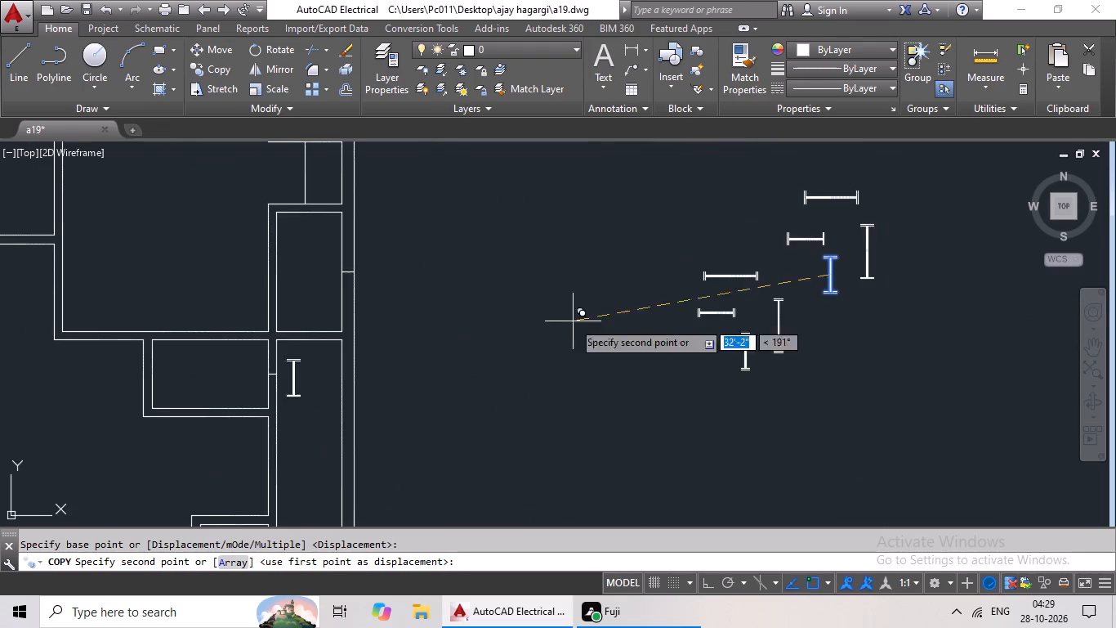
pyautogui.moveTo(455, 321); pyautogui.dragTo(593, 321, button='middle')
pyautogui.scroll(4, 475, 268)
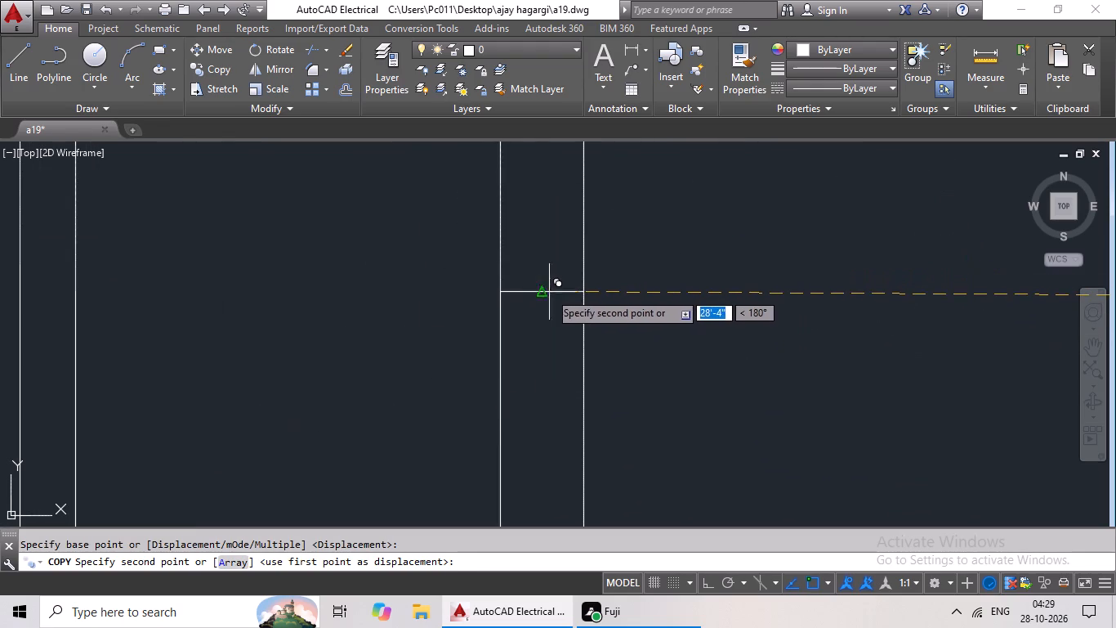
pyautogui.click(542, 292)
# Copy the vertical 2' symbol with 6" ends by its centre onto the mark in the right partition of the small room below the large middle room.
pyautogui.scroll(-4, 696, 298)
pyautogui.moveTo(719, 312); pyautogui.dragTo(695, 249, button='middle')
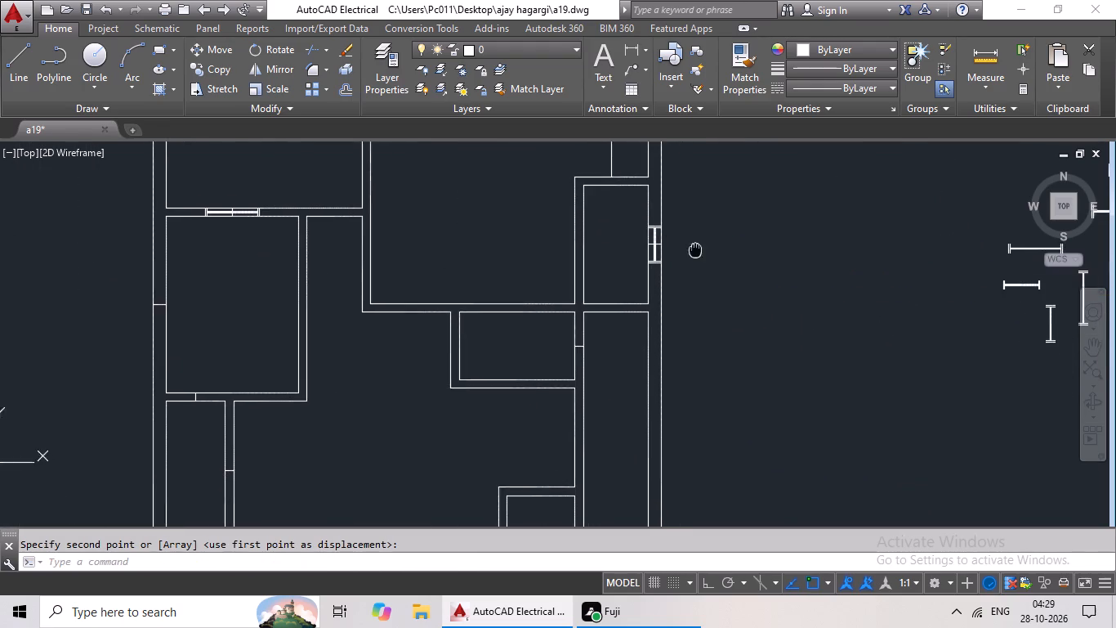
pyautogui.moveTo(787, 316); pyautogui.dragTo(684, 263, button='middle')
pyautogui.moveTo(916, 325); pyautogui.dragTo(837, 325, button='middle')
pyautogui.scroll(2, 860, 264)
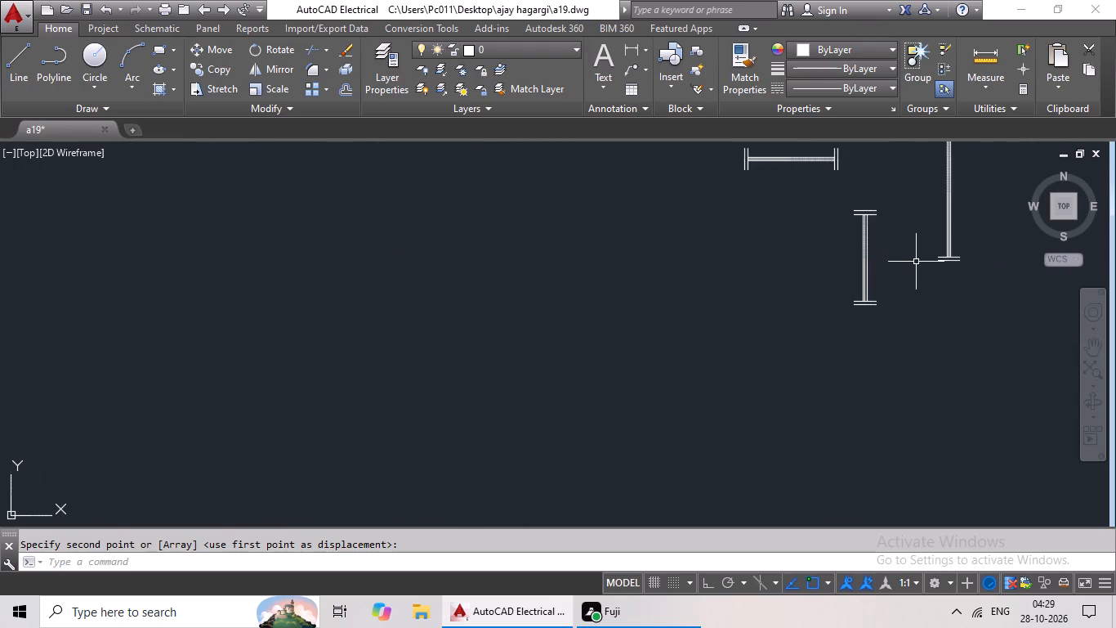
pyautogui.moveTo(896, 201); pyautogui.dragTo(839, 261)
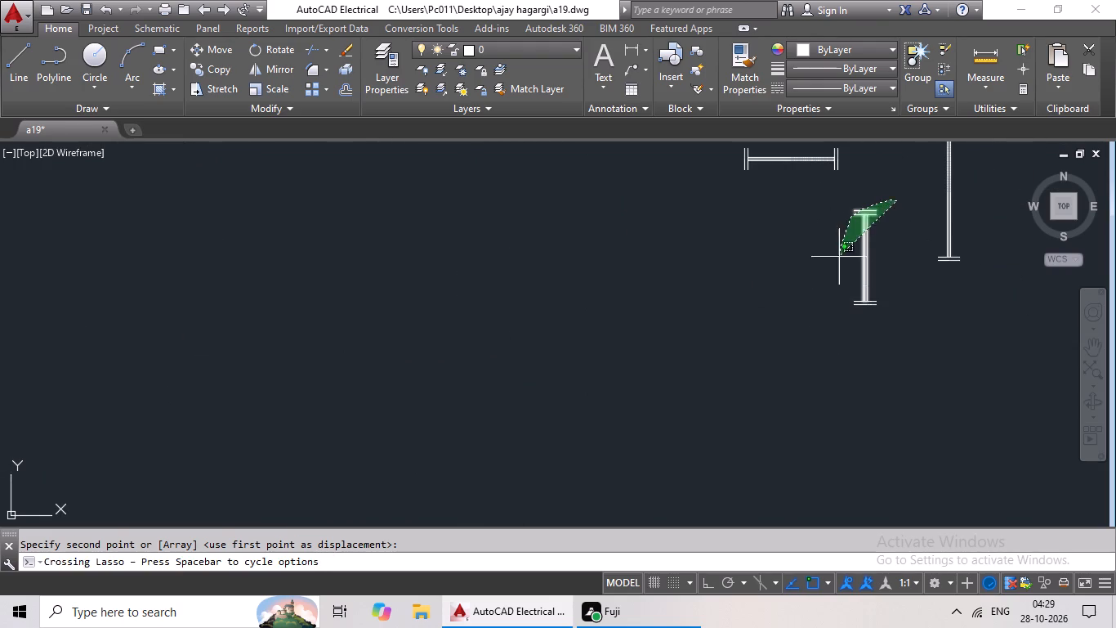
pyautogui.moveTo(839, 261); pyautogui.dragTo(878, 338)
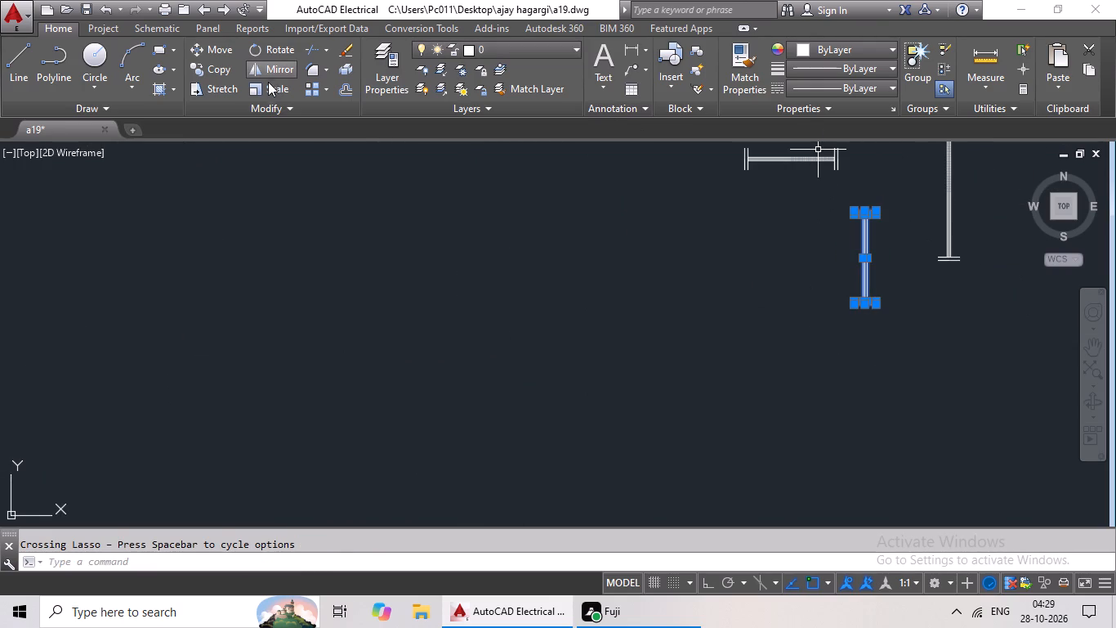
pyautogui.click(211, 73)
pyautogui.scroll(4, 870, 246)
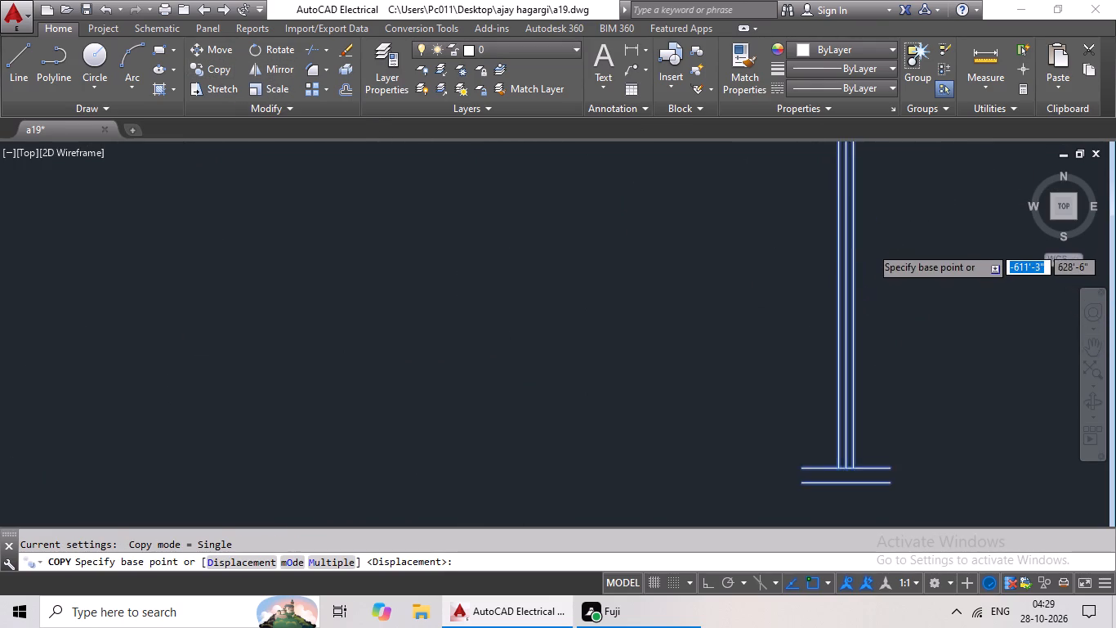
pyautogui.moveTo(829, 319); pyautogui.dragTo(816, 321)
pyautogui.scroll(-5, 490, 307)
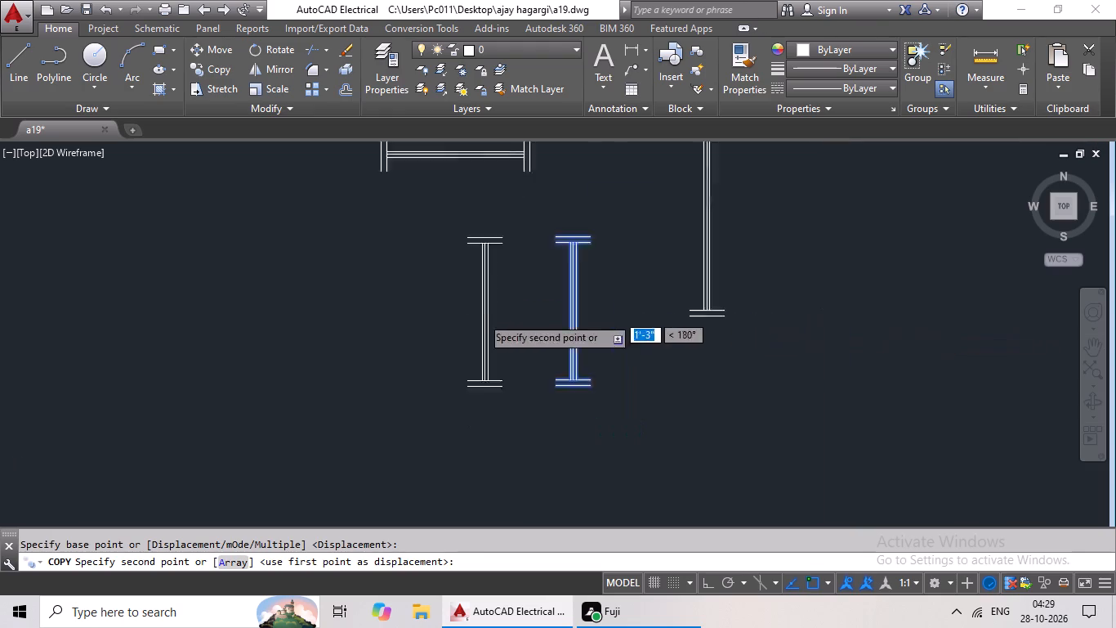
pyautogui.moveTo(454, 319); pyautogui.dragTo(815, 310, button='middle')
pyautogui.scroll(-2, 583, 358)
pyautogui.moveTo(561, 382); pyautogui.dragTo(769, 303, button='middle')
pyautogui.scroll(3, 605, 276)
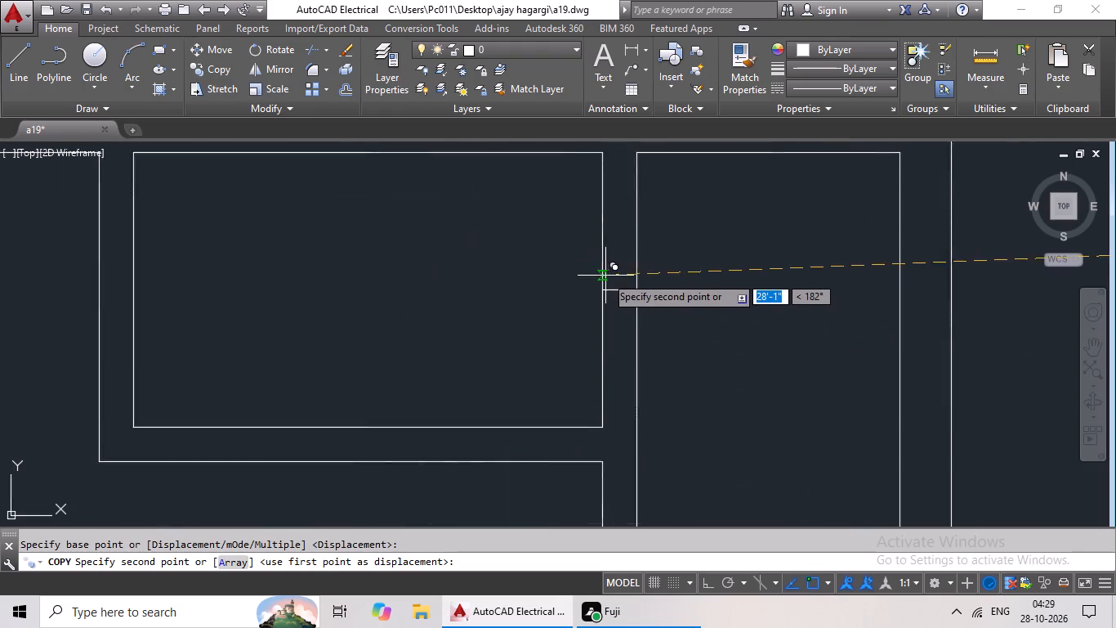
pyautogui.scroll(2, 605, 276)
pyautogui.click(632, 297)
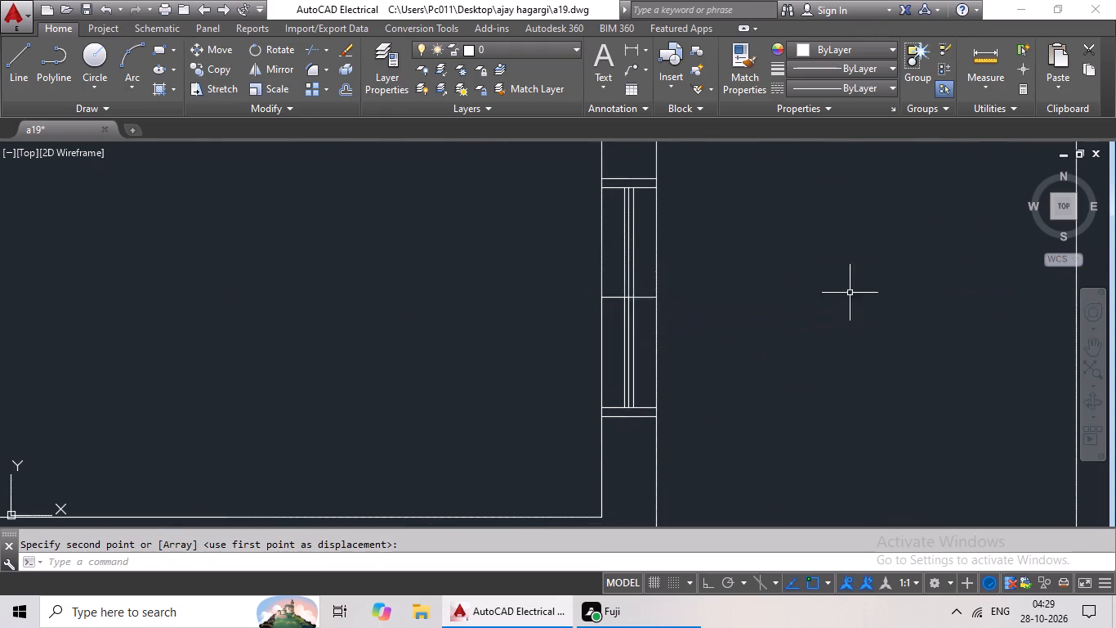
# Copy the vertical 3' symbol with 9" ends by its centre onto the mark in the left outer wall of the room below the top left room.
pyautogui.scroll(-4, 850, 293)
pyautogui.moveTo(891, 303); pyautogui.dragTo(770, 304, button='middle')
pyautogui.scroll(-1, 962, 303)
pyautogui.moveTo(1021, 316); pyautogui.dragTo(780, 324, button='middle')
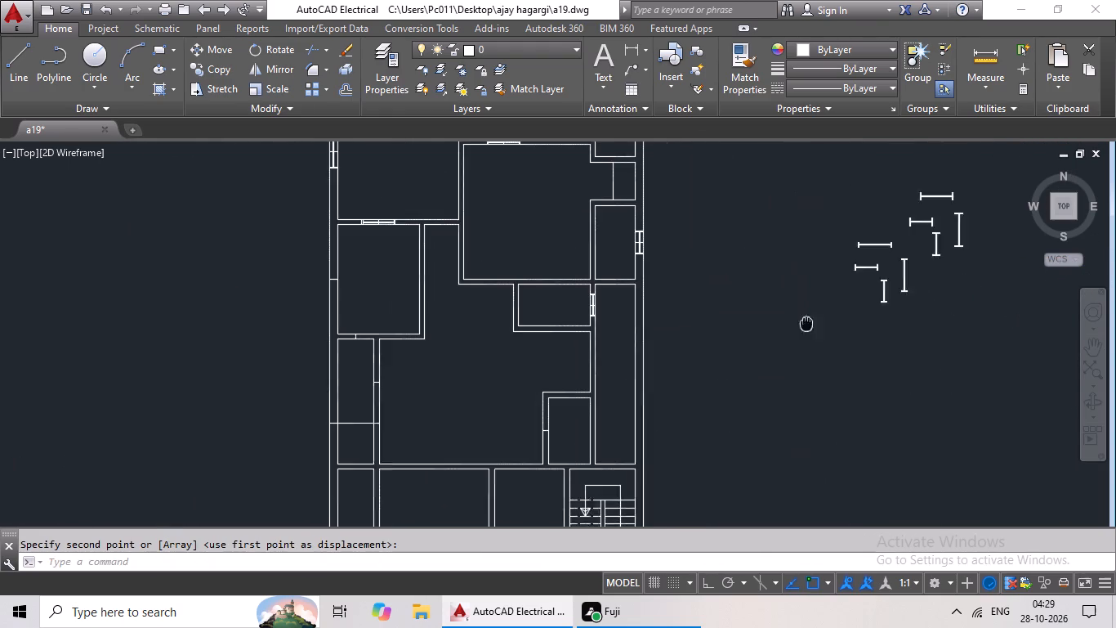
pyautogui.moveTo(780, 324); pyautogui.dragTo(774, 324, button='middle')
pyautogui.moveTo(922, 316); pyautogui.dragTo(824, 325, button='middle')
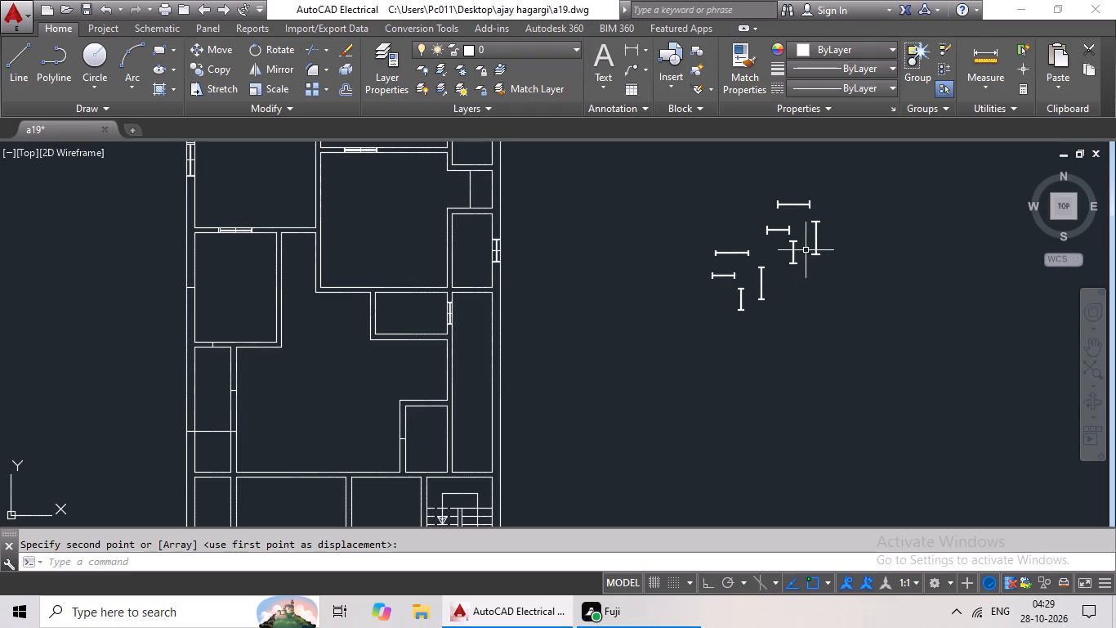
pyautogui.scroll(2, 806, 250)
pyautogui.scroll(2, 846, 183)
pyautogui.moveTo(894, 182); pyautogui.dragTo(875, 225, button='middle')
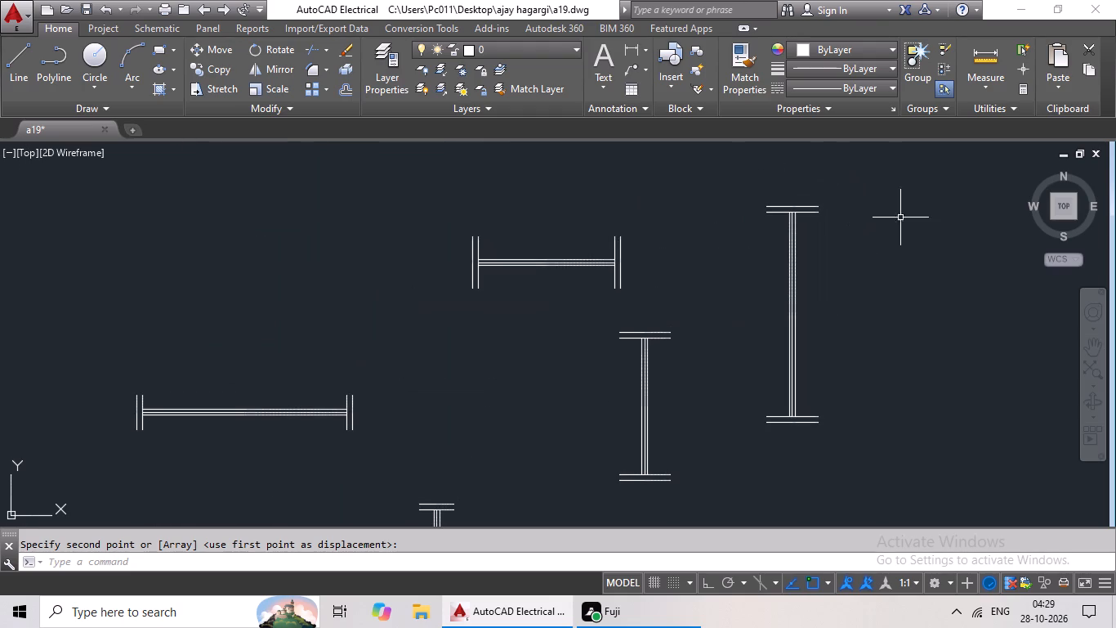
pyautogui.moveTo(932, 185); pyautogui.dragTo(866, 459)
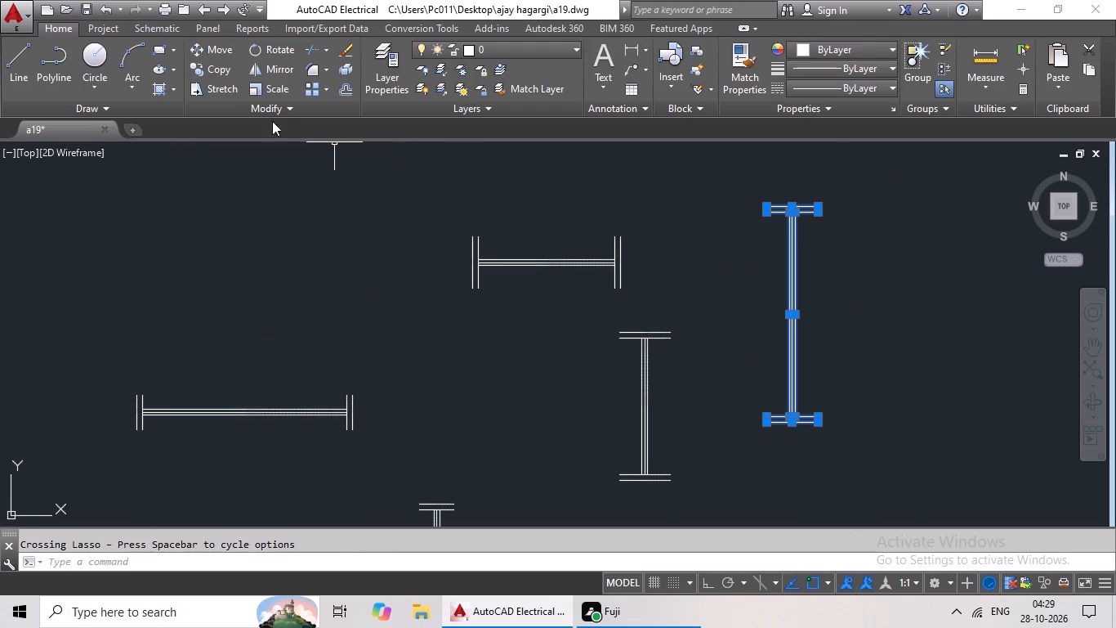
pyautogui.click(225, 74)
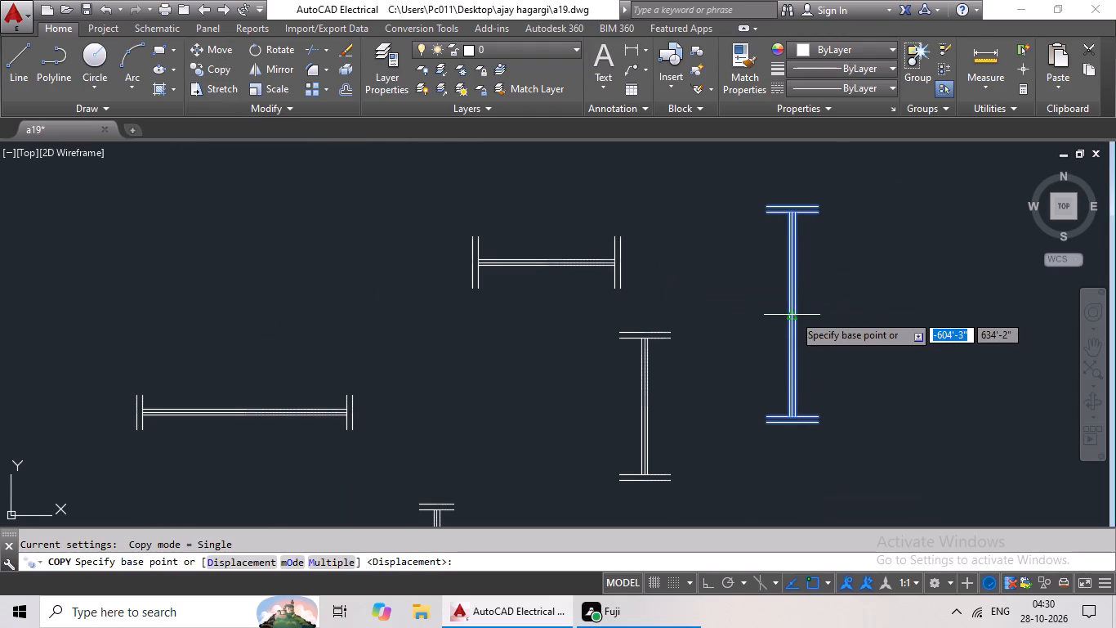
pyautogui.scroll(1, 793, 314)
pyautogui.moveTo(793, 314); pyautogui.dragTo(783, 323)
pyautogui.scroll(-3, 436, 361)
pyautogui.moveTo(398, 387); pyautogui.dragTo(681, 309, button='middle')
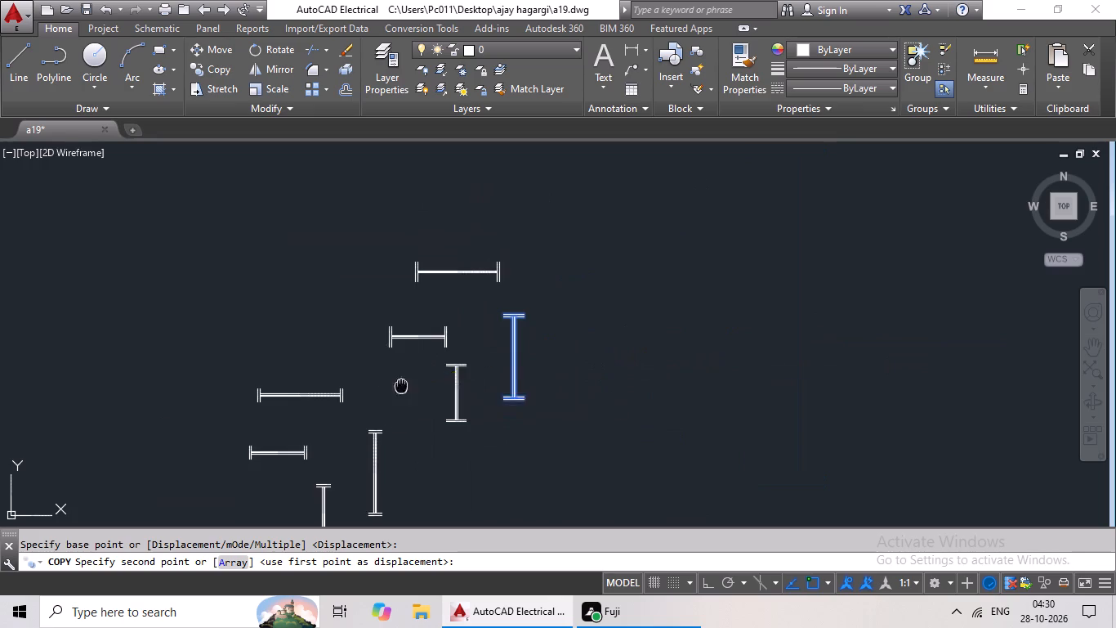
pyautogui.moveTo(681, 309); pyautogui.dragTo(796, 263, button='middle')
pyautogui.scroll(-1, 317, 377)
pyautogui.moveTo(357, 363); pyautogui.dragTo(794, 267, button='middle')
pyautogui.moveTo(670, 319); pyautogui.dragTo(933, 302, button='middle')
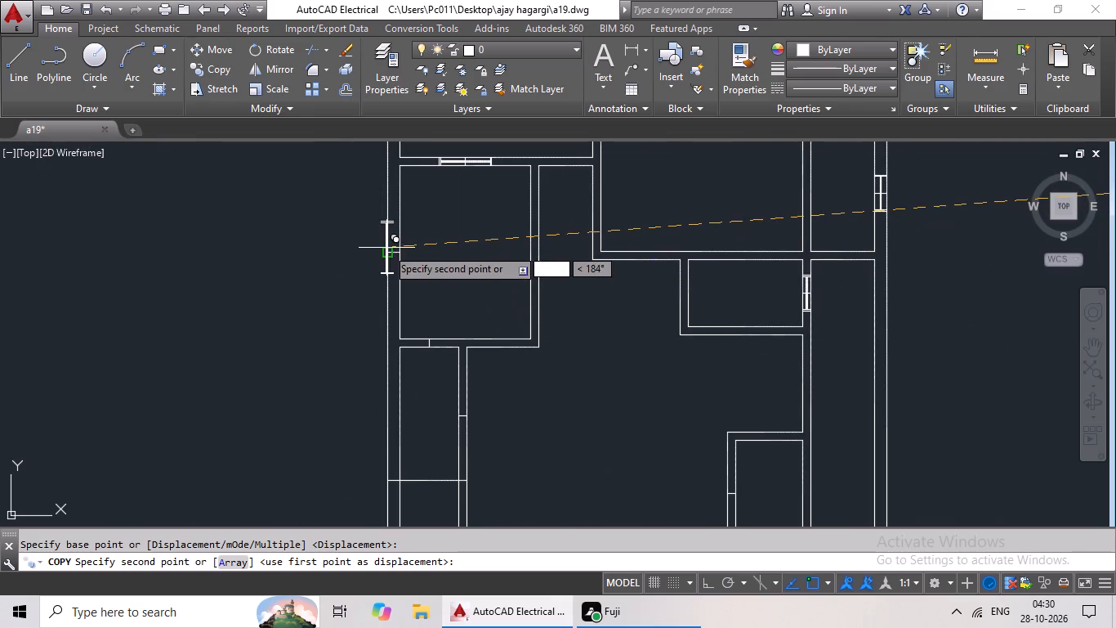
pyautogui.scroll(3, 399, 247)
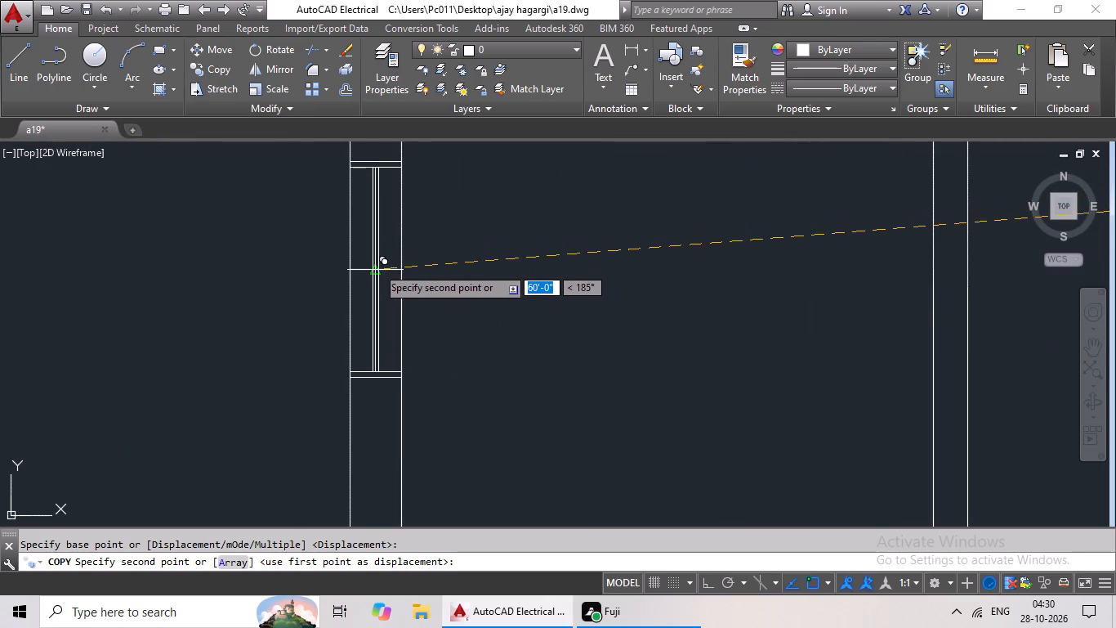
pyautogui.click(377, 267)
# Copy the horizontal 2' symbol with 6" ends by its centre onto the midpoint mark in the partition below the second left room.
pyautogui.scroll(-3, 522, 263)
pyautogui.scroll(-1, 632, 291)
pyautogui.moveTo(707, 320); pyautogui.dragTo(574, 311, button='middle')
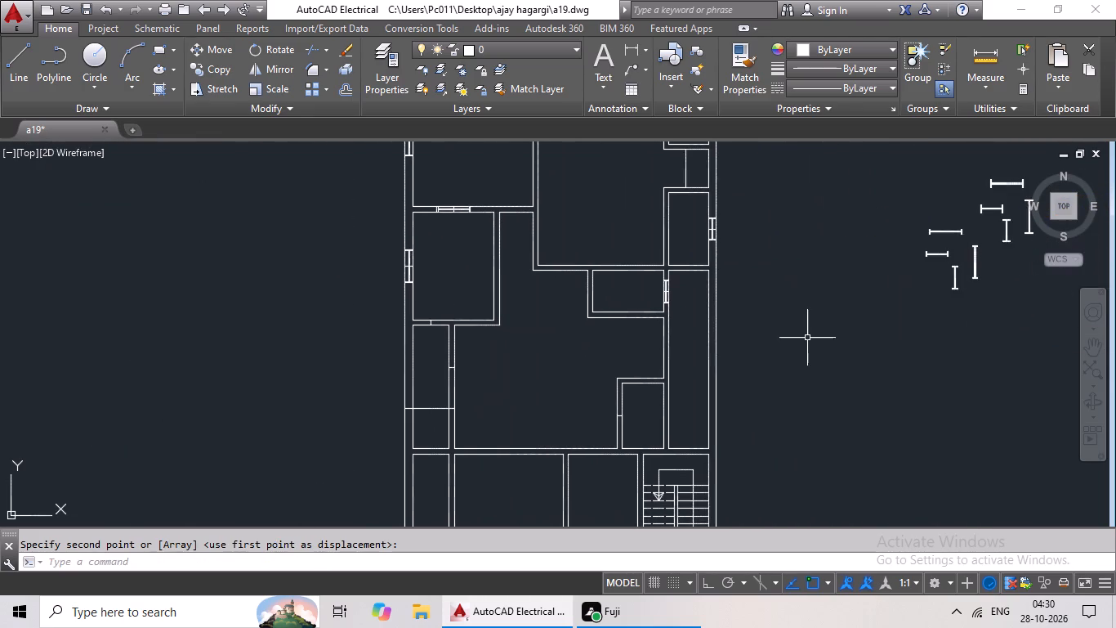
pyautogui.moveTo(808, 336); pyautogui.dragTo(658, 336, button='middle')
pyautogui.moveTo(858, 353); pyautogui.dragTo(808, 360, button='middle')
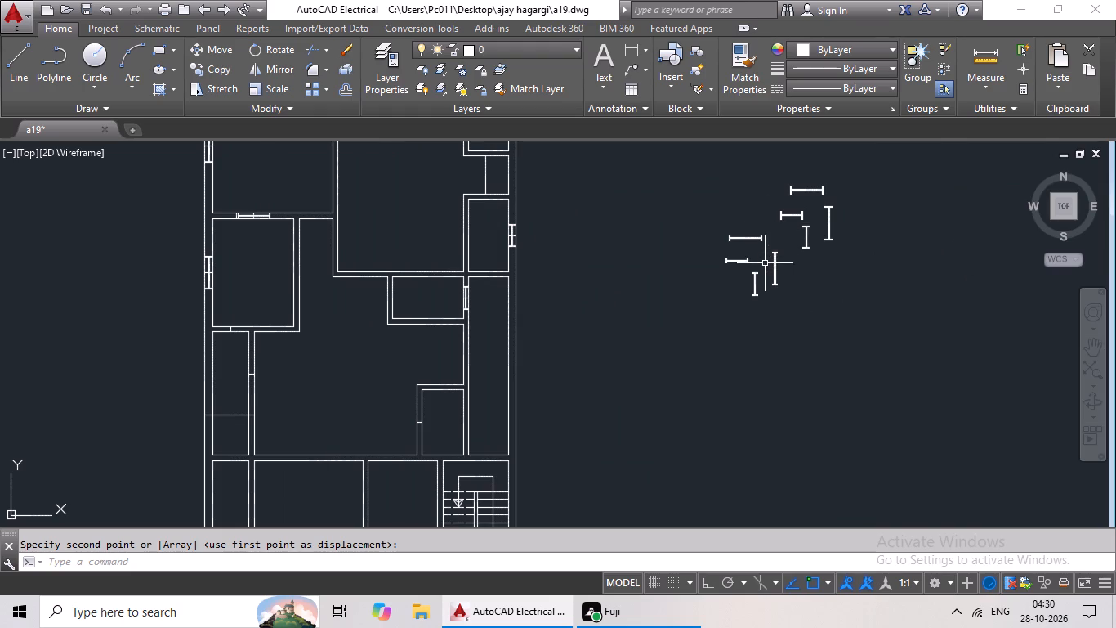
pyautogui.scroll(3, 763, 262)
pyautogui.moveTo(719, 222); pyautogui.dragTo(712, 260)
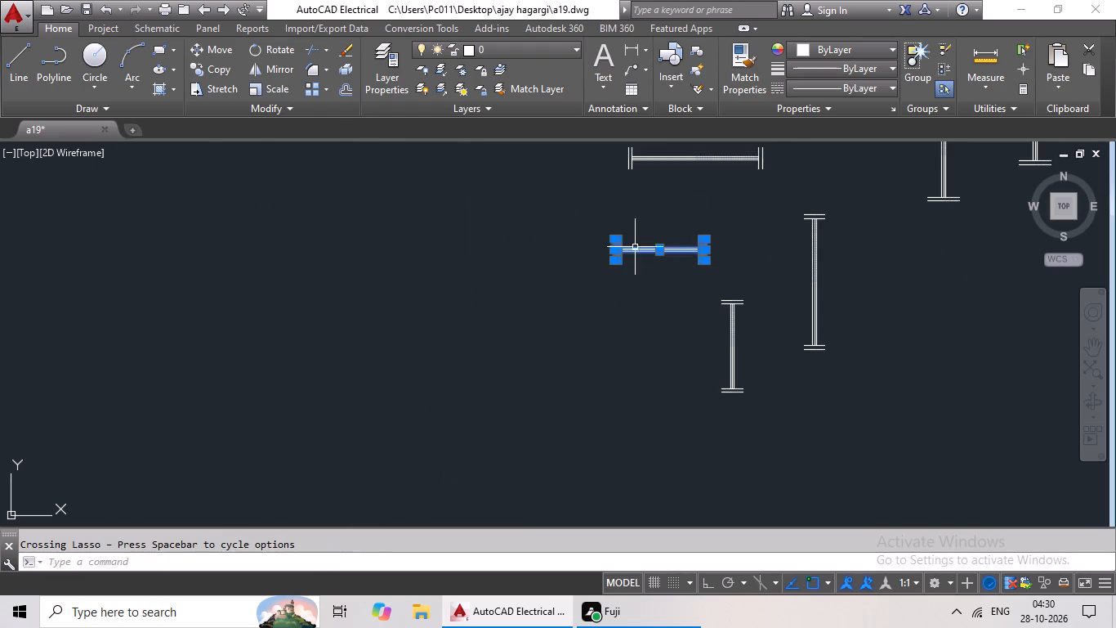
pyautogui.click(208, 74)
pyautogui.scroll(3, 662, 244)
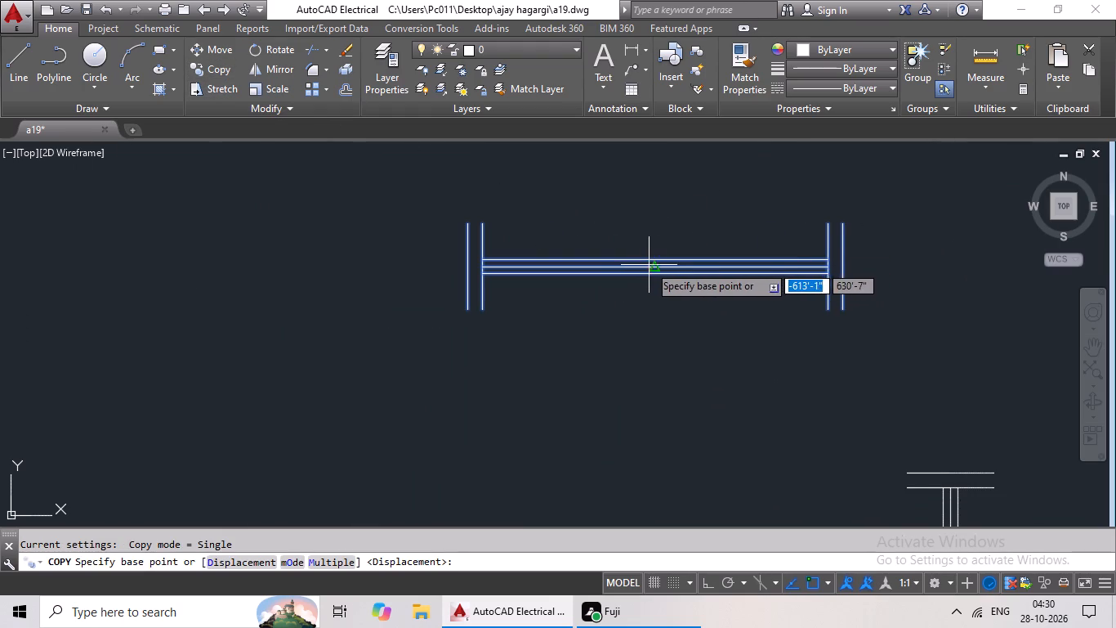
pyautogui.click(652, 265)
pyautogui.scroll(-4, 493, 262)
pyautogui.moveTo(440, 268); pyautogui.dragTo(676, 205, button='middle')
pyautogui.scroll(-1, 433, 337)
pyautogui.moveTo(444, 338); pyautogui.dragTo(769, 258, button='middle')
pyautogui.moveTo(645, 297); pyautogui.dragTo(890, 242, button='middle')
pyautogui.scroll(4, 381, 229)
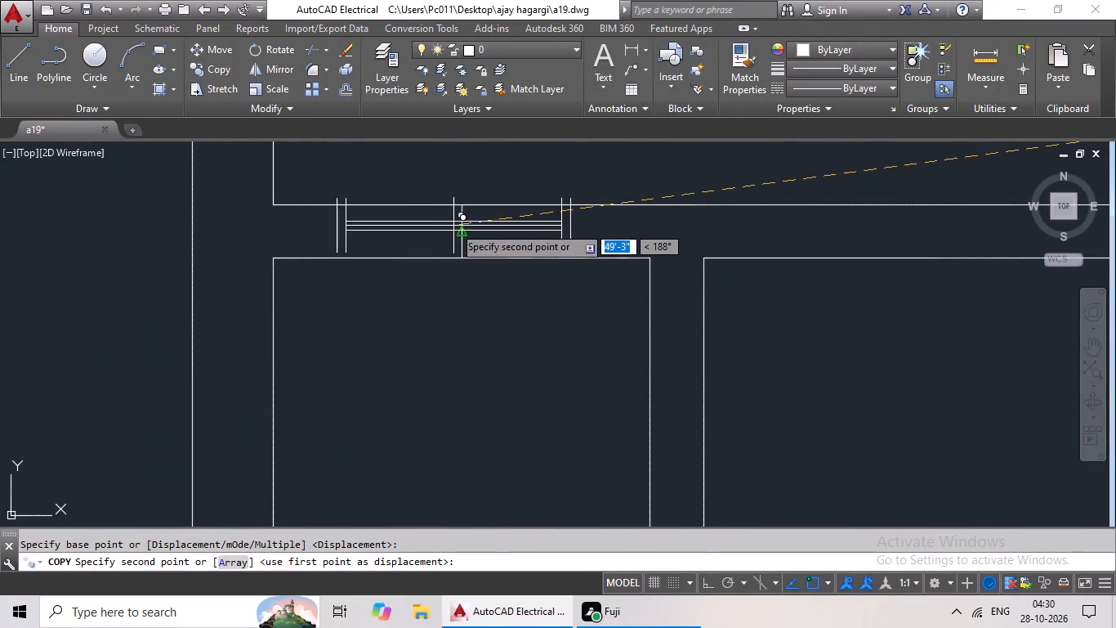
pyautogui.click(462, 227)
# Copy the vertical 2' symbol with 6" ends by its centre onto the mark in the right partition of the narrow left room.
pyautogui.scroll(-4, 658, 253)
pyautogui.moveTo(744, 293); pyautogui.dragTo(650, 275, button='middle')
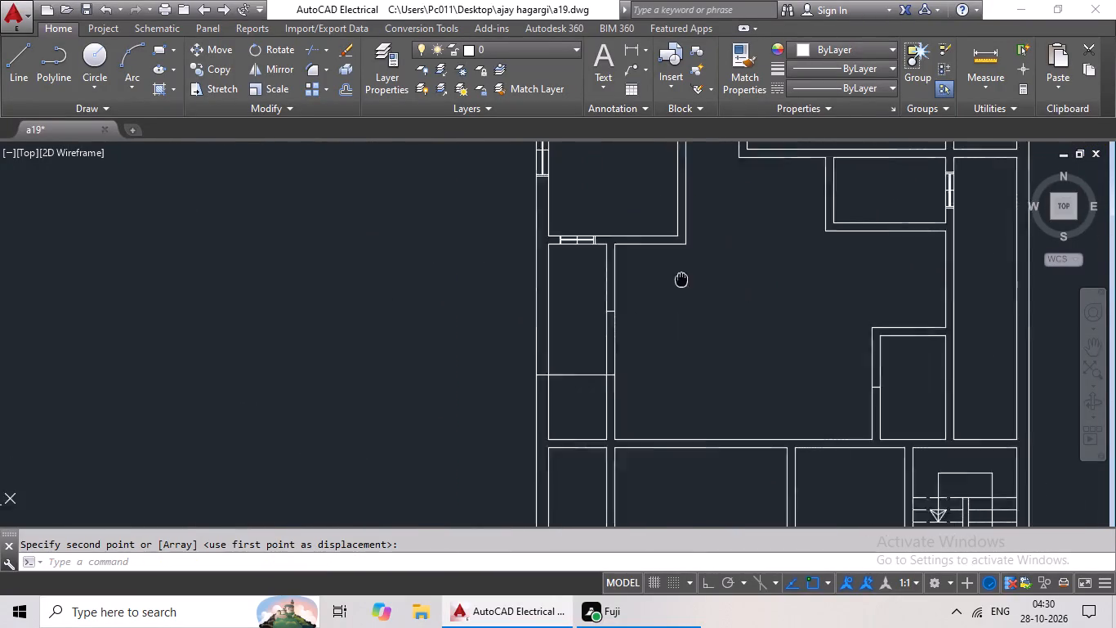
pyautogui.moveTo(650, 275); pyautogui.dragTo(542, 263, button='middle')
pyautogui.scroll(-2, 837, 328)
pyautogui.moveTo(951, 328); pyautogui.dragTo(712, 328, button='middle')
pyautogui.scroll(3, 786, 247)
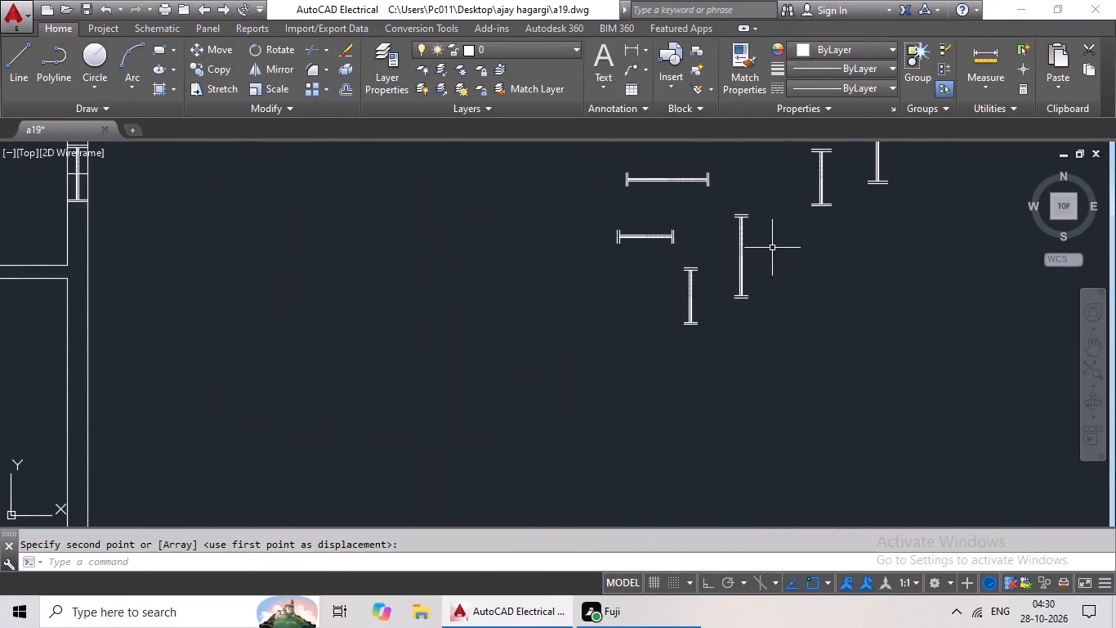
pyautogui.moveTo(723, 261); pyautogui.dragTo(709, 363)
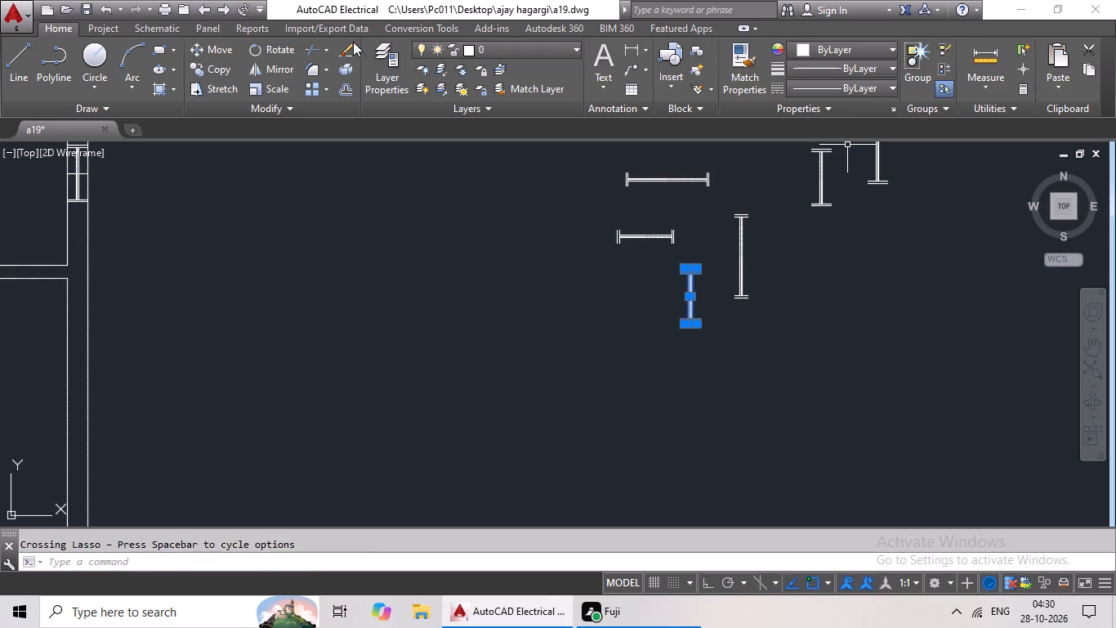
pyautogui.click(221, 66)
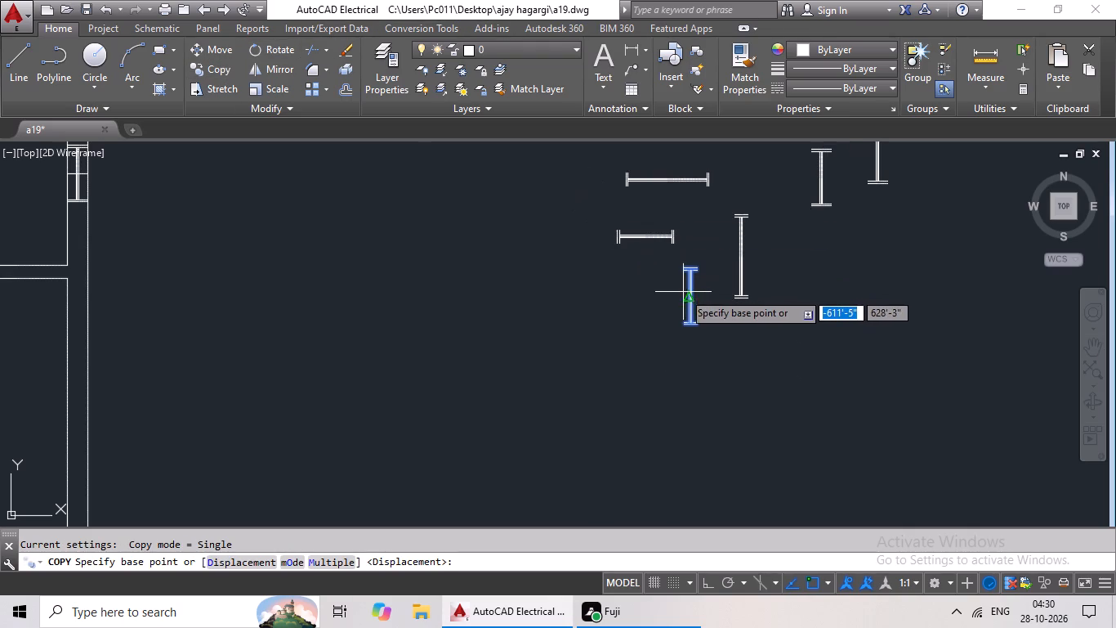
pyautogui.scroll(6, 684, 293)
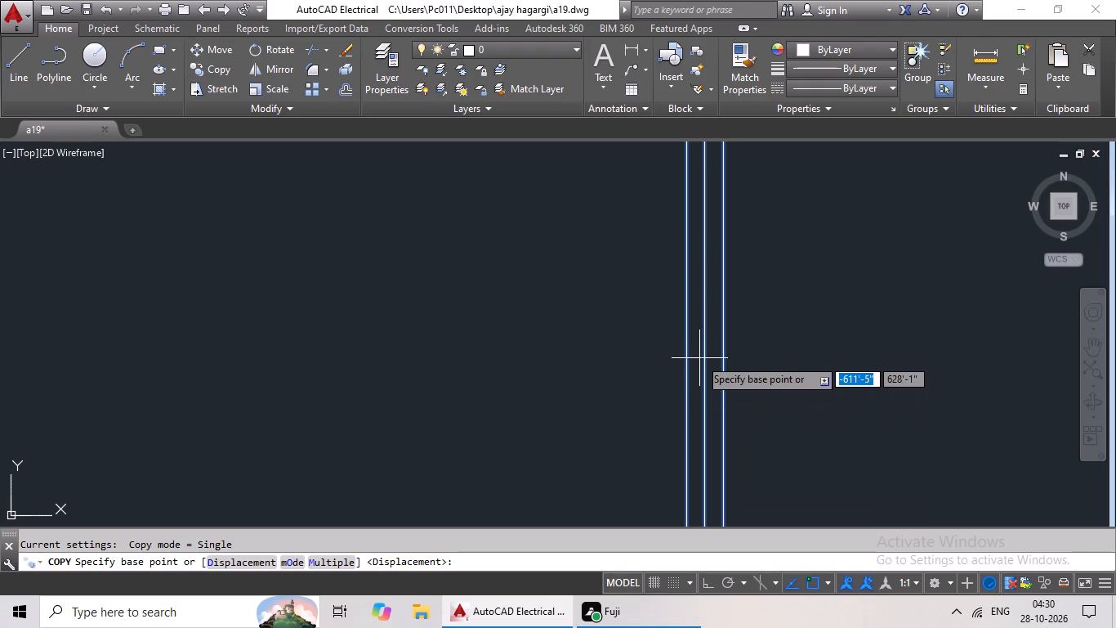
pyautogui.scroll(-1, 703, 227)
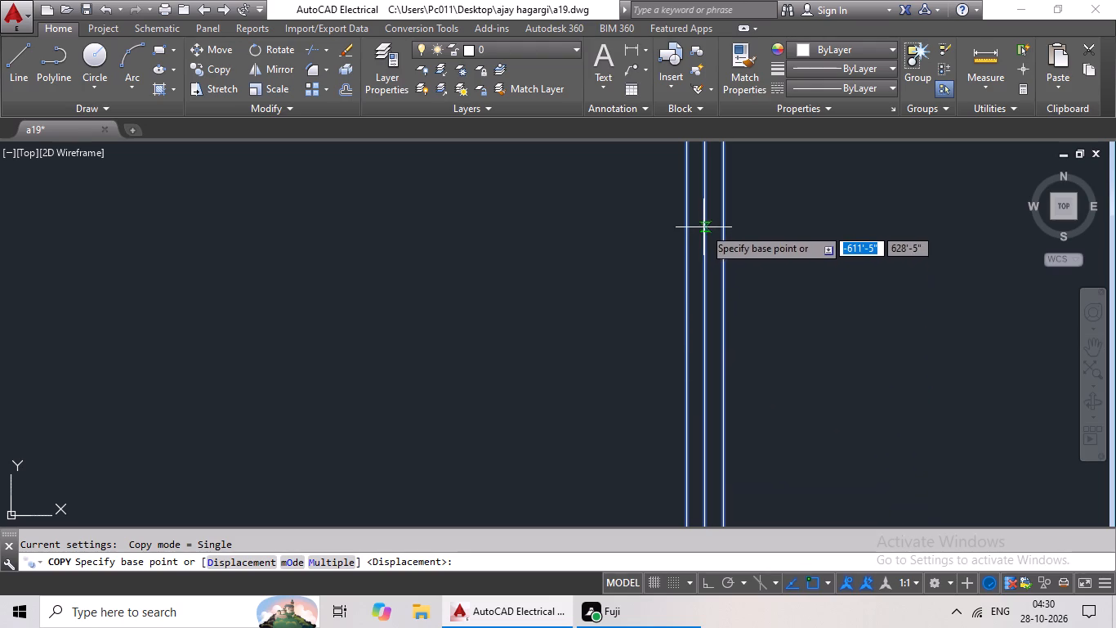
pyautogui.scroll(-2, 699, 204)
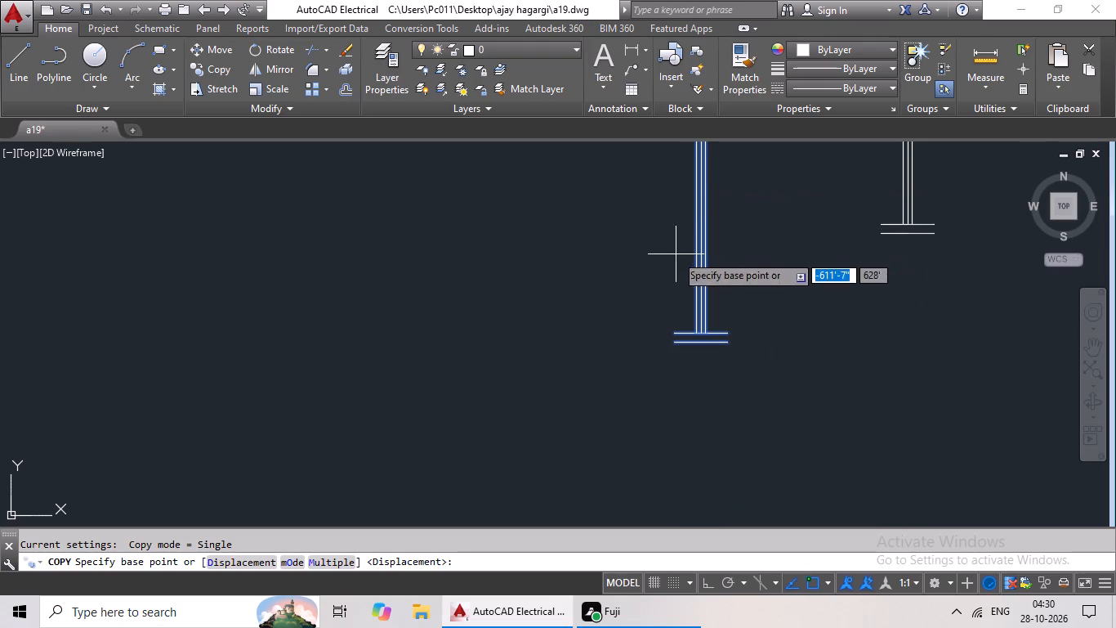
pyautogui.moveTo(703, 226); pyautogui.dragTo(636, 333, button='middle')
pyautogui.scroll(3, 636, 291)
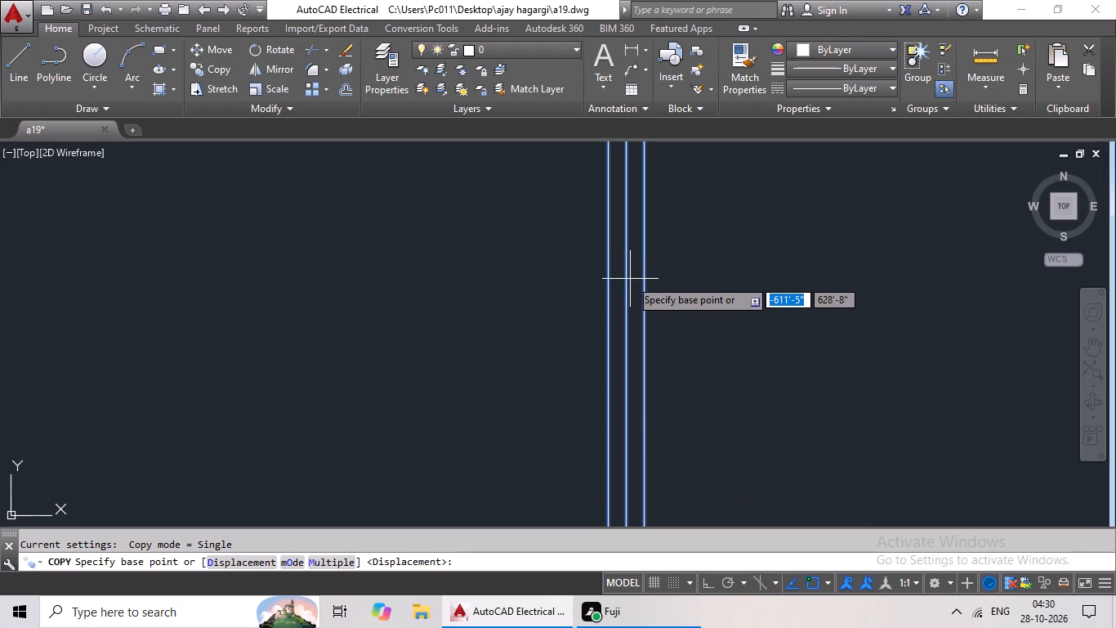
pyautogui.scroll(-2, 631, 269)
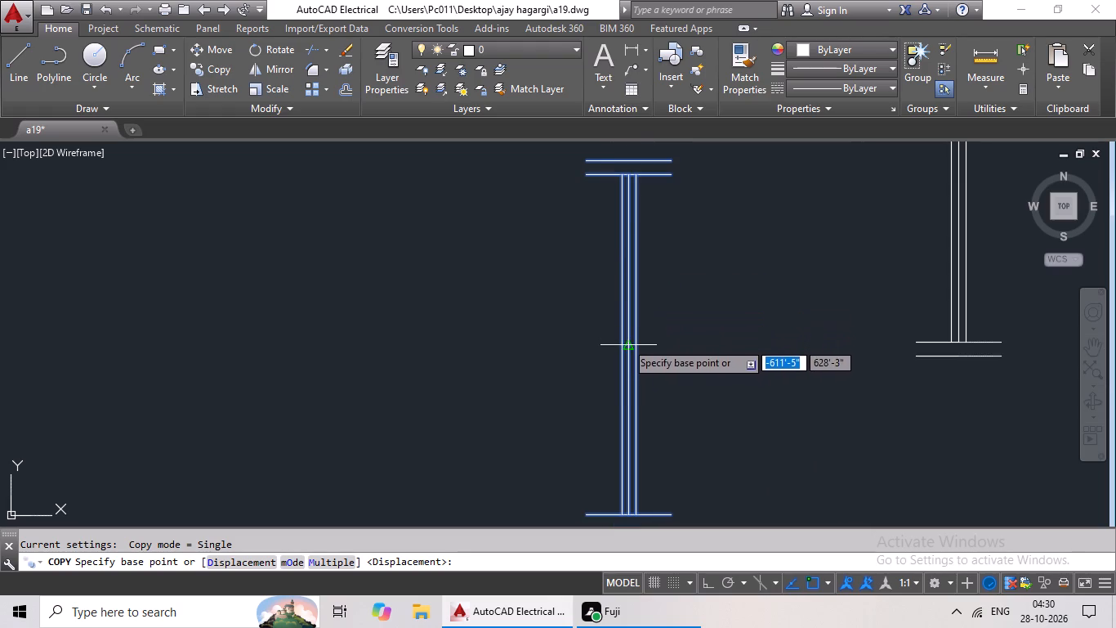
pyautogui.click(631, 343)
pyautogui.scroll(-4, 386, 330)
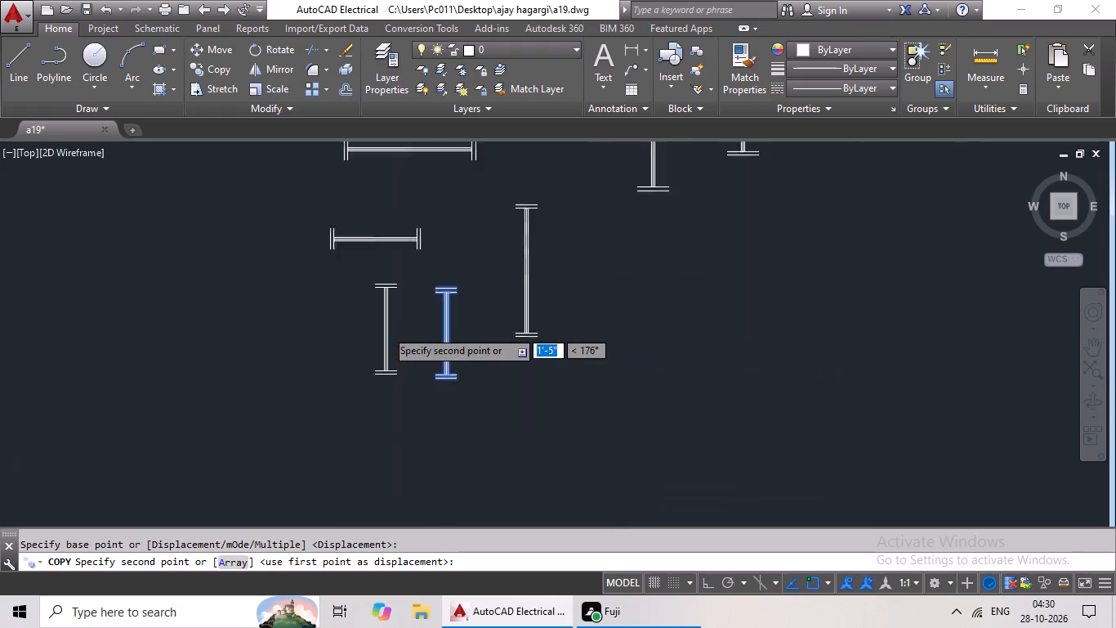
pyautogui.moveTo(342, 336); pyautogui.dragTo(673, 331, button='middle')
pyautogui.scroll(-2, 694, 328)
pyautogui.moveTo(454, 378); pyautogui.dragTo(779, 361, button='middle')
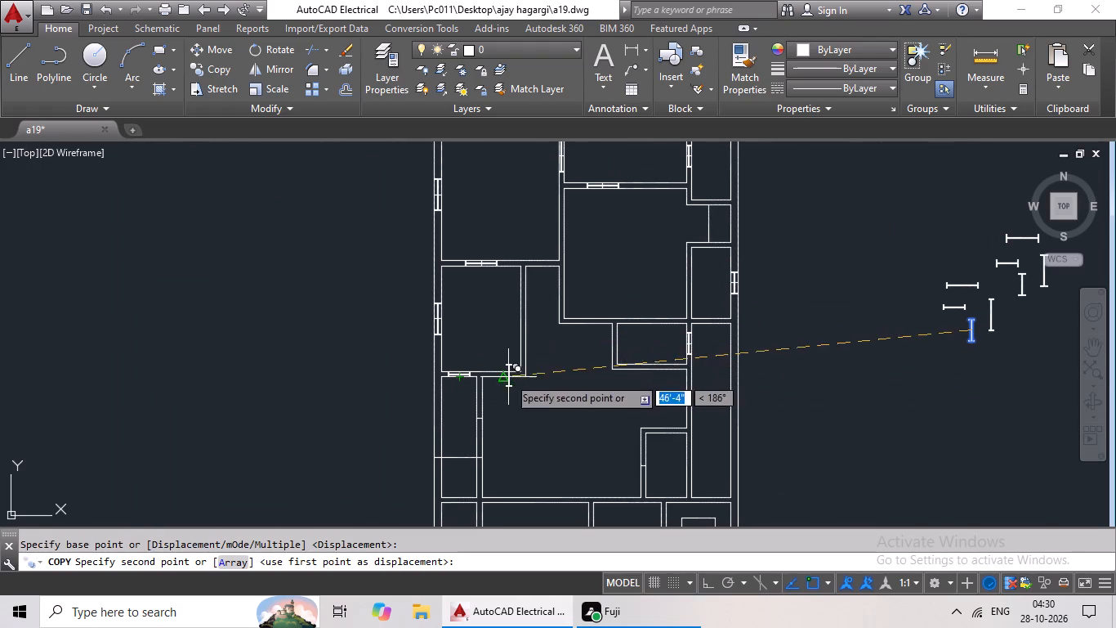
pyautogui.moveTo(525, 440); pyautogui.dragTo(573, 364, button='middle')
pyautogui.scroll(4, 538, 353)
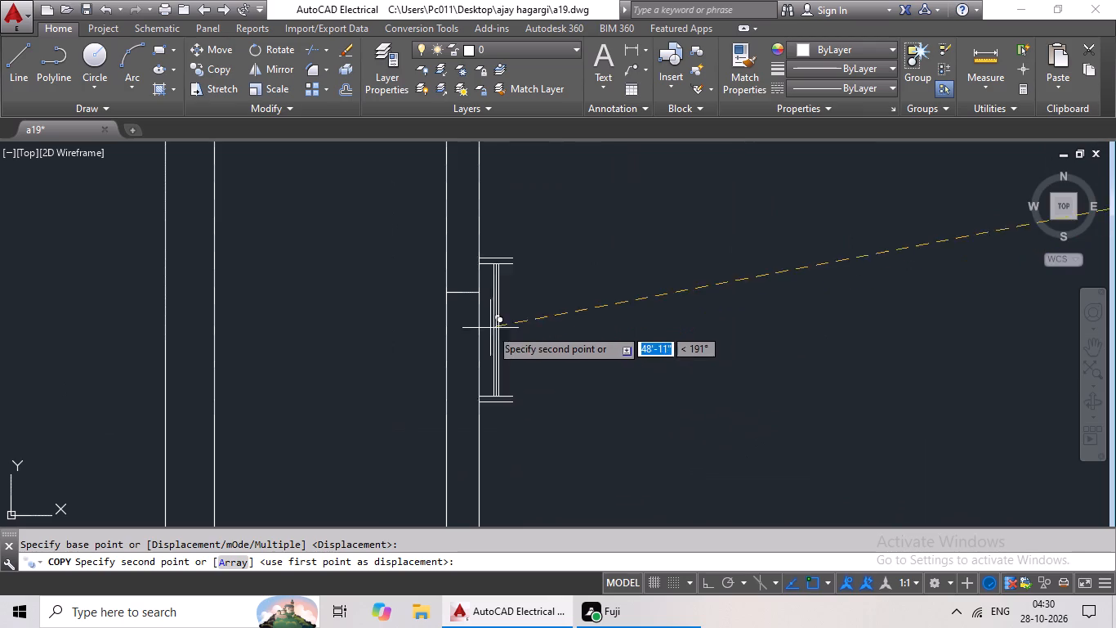
pyautogui.click(465, 294)
# Copy the vertical 2' symbol with 6" ends by its centre onto the mark in the left partition of the small room above the staircase.
pyautogui.scroll(-4, 685, 311)
pyautogui.moveTo(730, 321); pyautogui.dragTo(709, 320, button='middle')
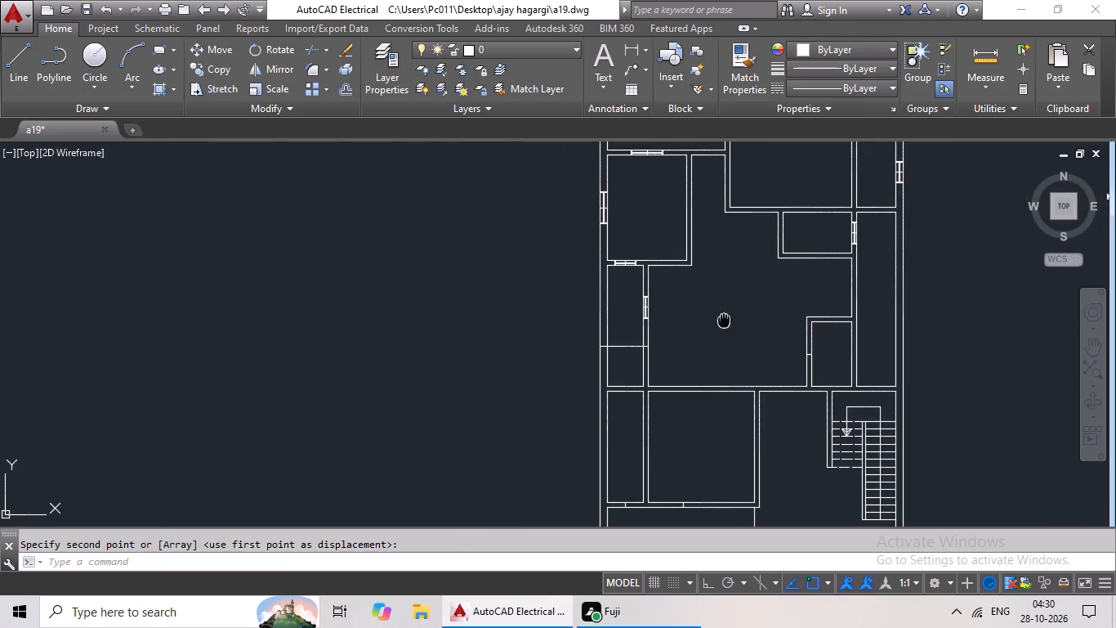
pyautogui.moveTo(709, 320); pyautogui.dragTo(388, 264, button='middle')
pyautogui.moveTo(756, 265); pyautogui.dragTo(626, 318, button='middle')
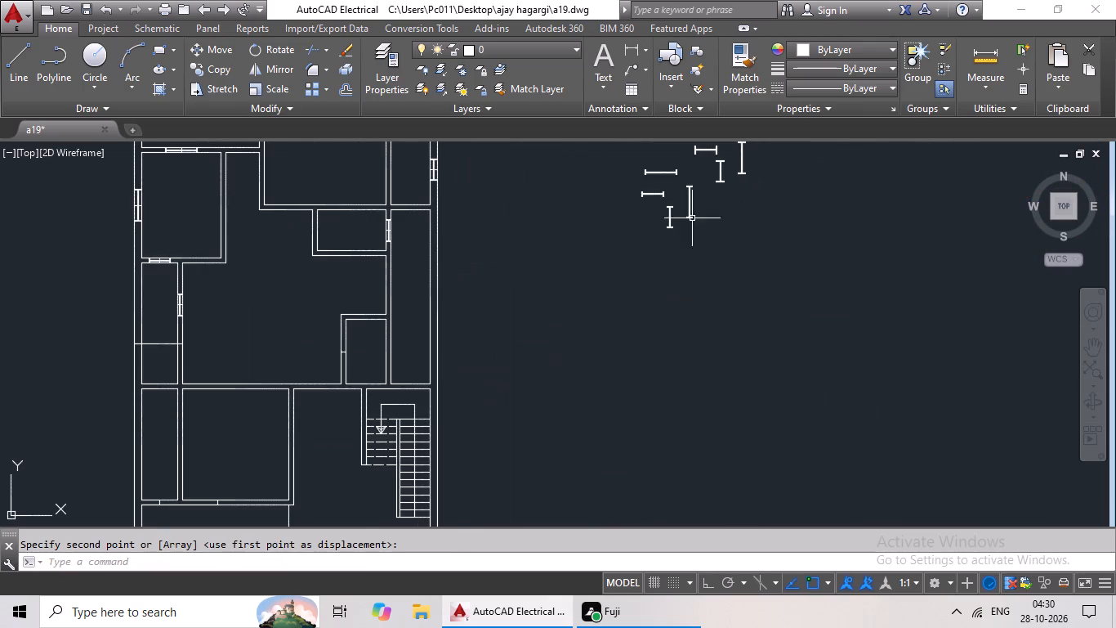
pyautogui.scroll(4, 660, 195)
pyautogui.moveTo(715, 218); pyautogui.dragTo(585, 294)
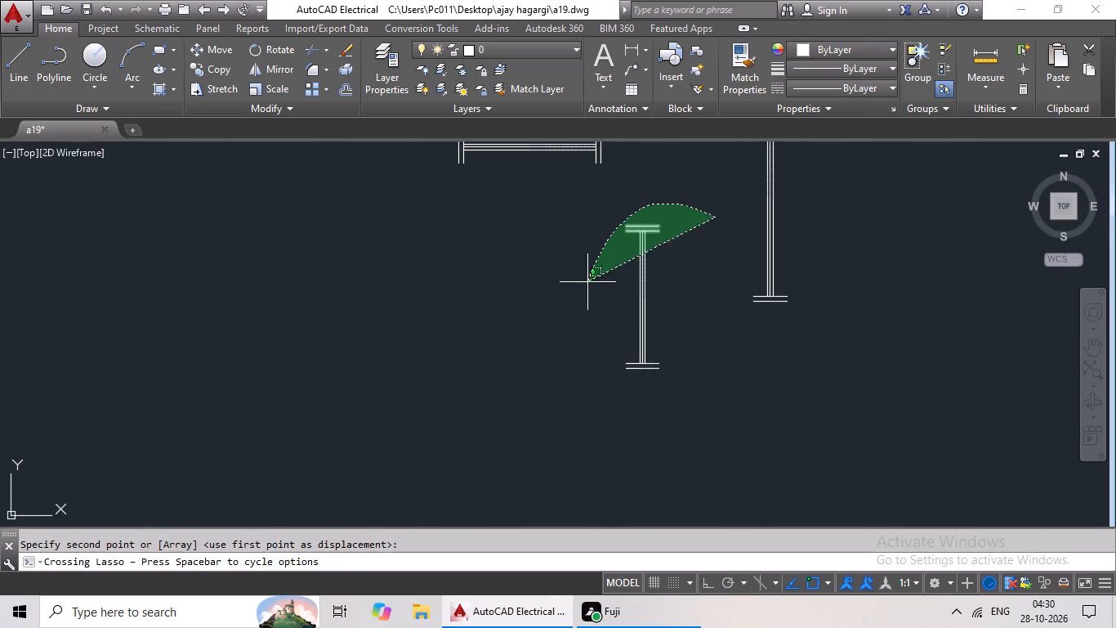
pyautogui.moveTo(585, 294); pyautogui.dragTo(703, 425)
pyautogui.moveTo(214, 66); pyautogui.dragTo(225, 83)
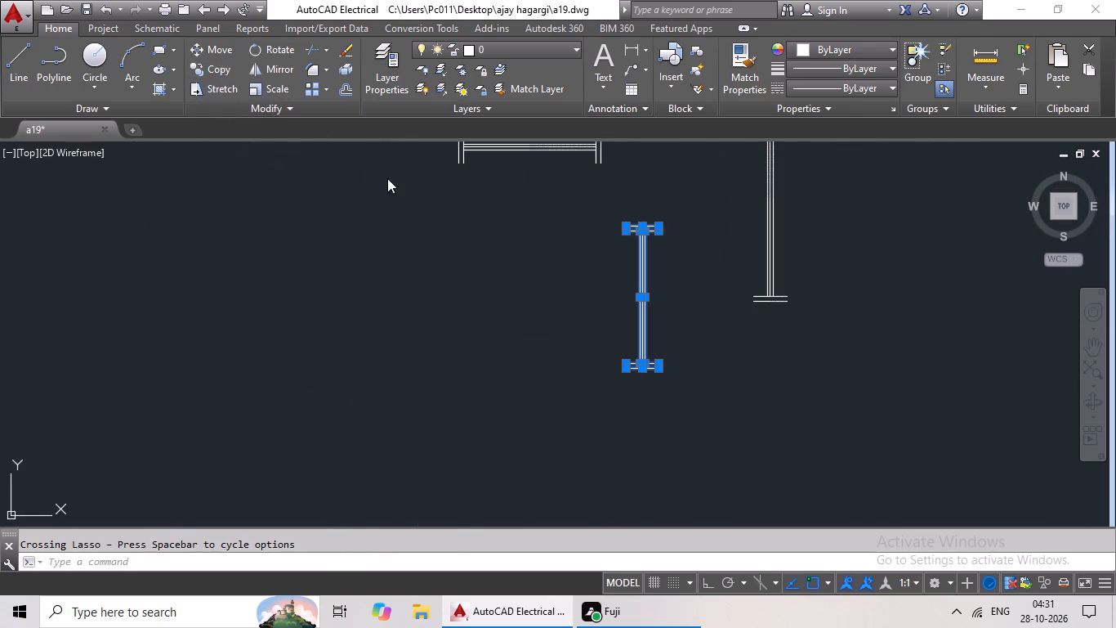
pyautogui.click(221, 71)
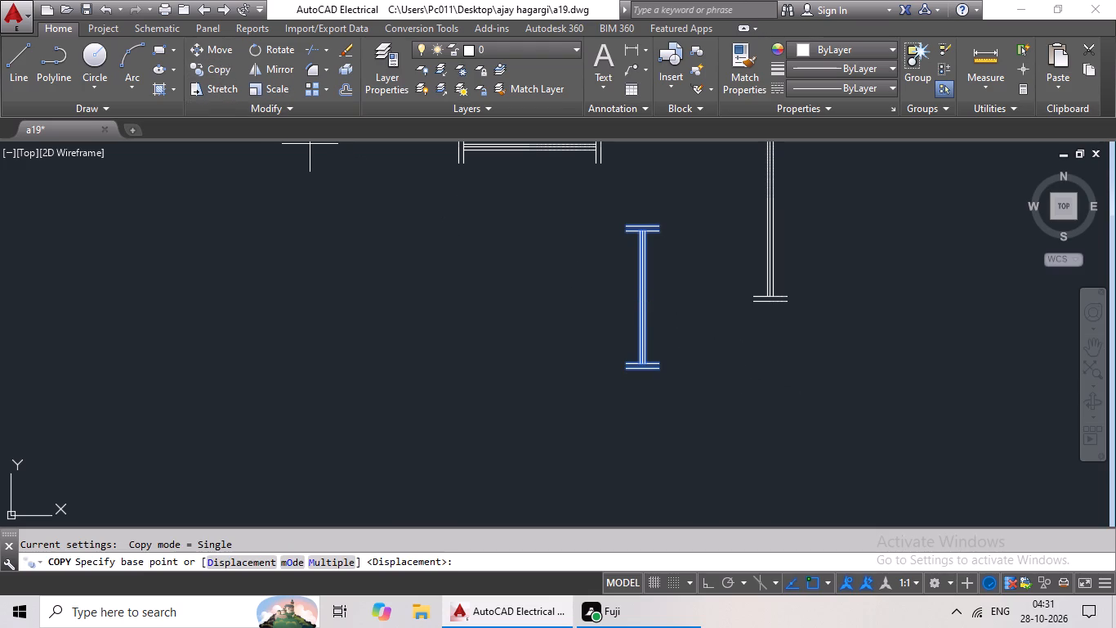
pyautogui.scroll(3, 638, 306)
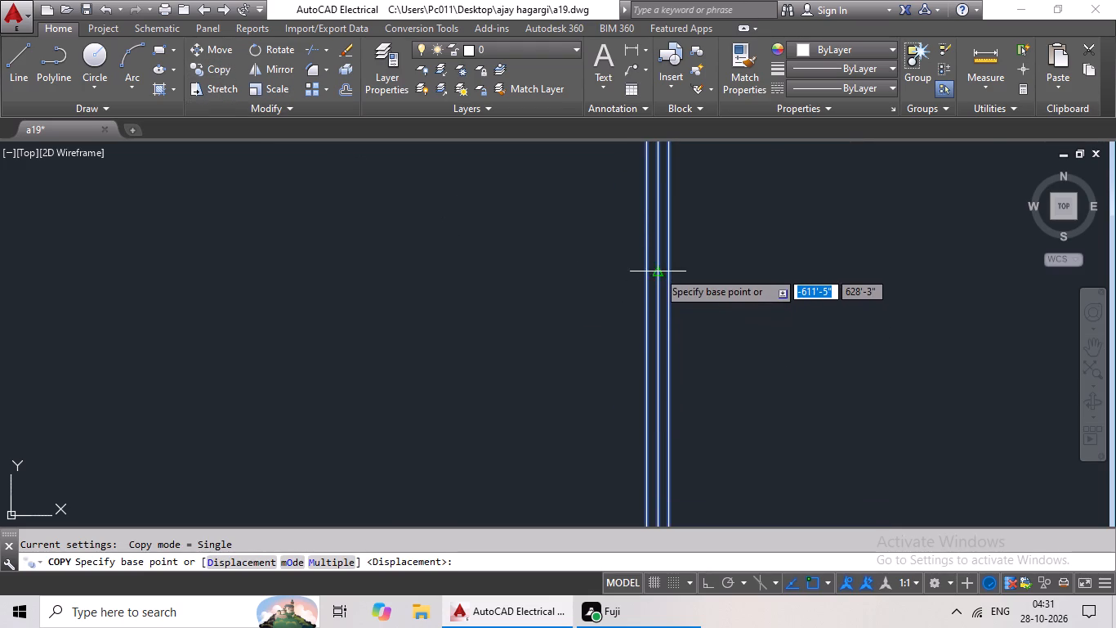
pyautogui.scroll(-1, 658, 271)
pyautogui.moveTo(658, 271); pyautogui.dragTo(609, 277)
pyautogui.scroll(-3, 164, 320)
pyautogui.moveTo(163, 331); pyautogui.dragTo(596, 305, button='middle')
pyautogui.scroll(-2, 430, 352)
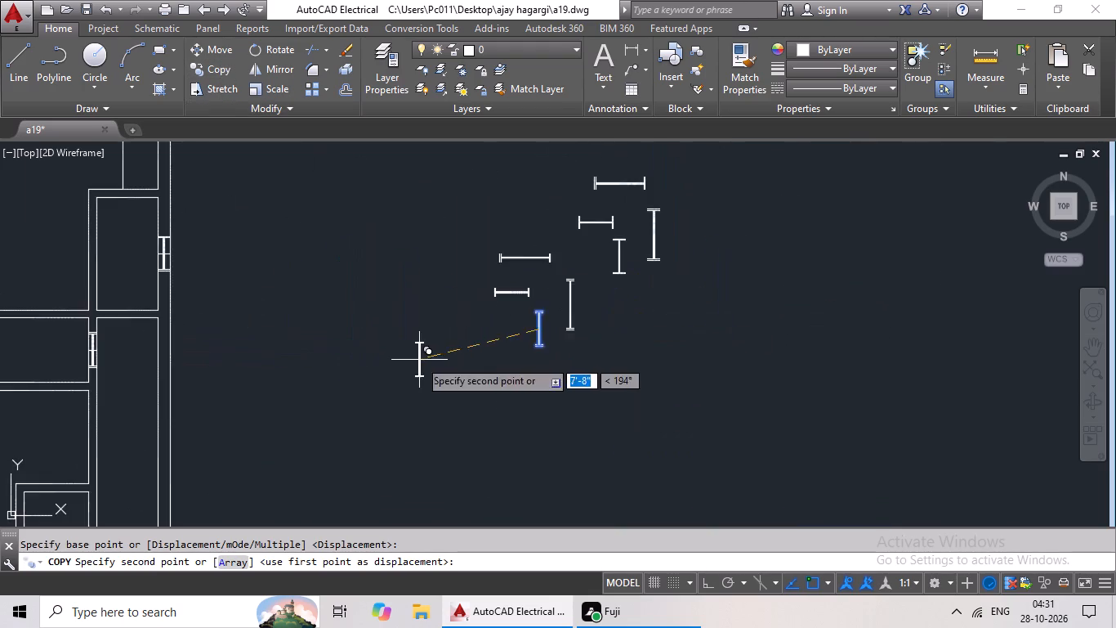
pyautogui.moveTo(421, 360); pyautogui.dragTo(628, 316, button='middle')
pyautogui.moveTo(540, 371); pyautogui.dragTo(699, 312, button='middle')
pyautogui.scroll(4, 404, 450)
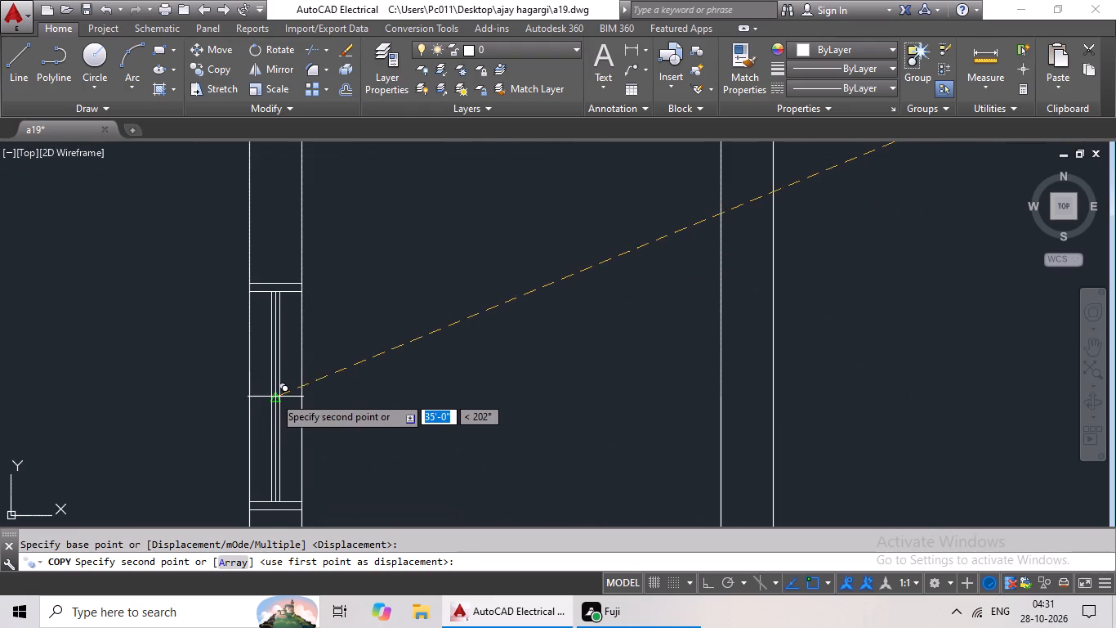
pyautogui.click(274, 396)
# Copy the horizontal 2' symbol with 6" ends by its centre onto the mark in the partition below the narrow room at the lower left.
pyautogui.scroll(-4, 424, 375)
pyautogui.moveTo(439, 380); pyautogui.dragTo(557, 290, button='middle')
pyautogui.scroll(-1, 622, 286)
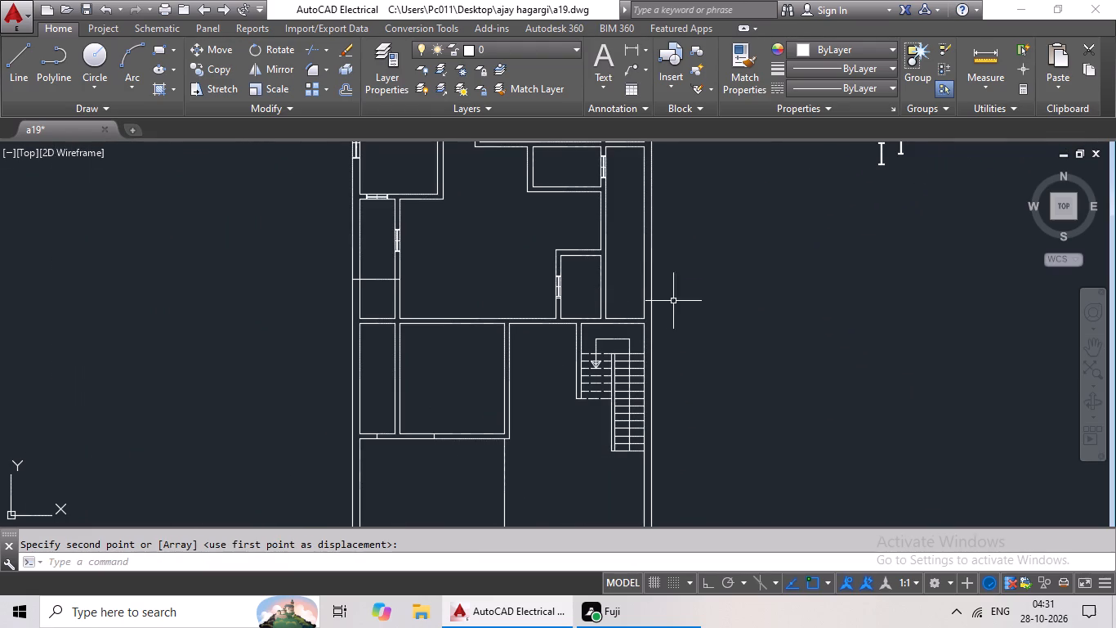
pyautogui.moveTo(903, 325); pyautogui.dragTo(779, 351, button='middle')
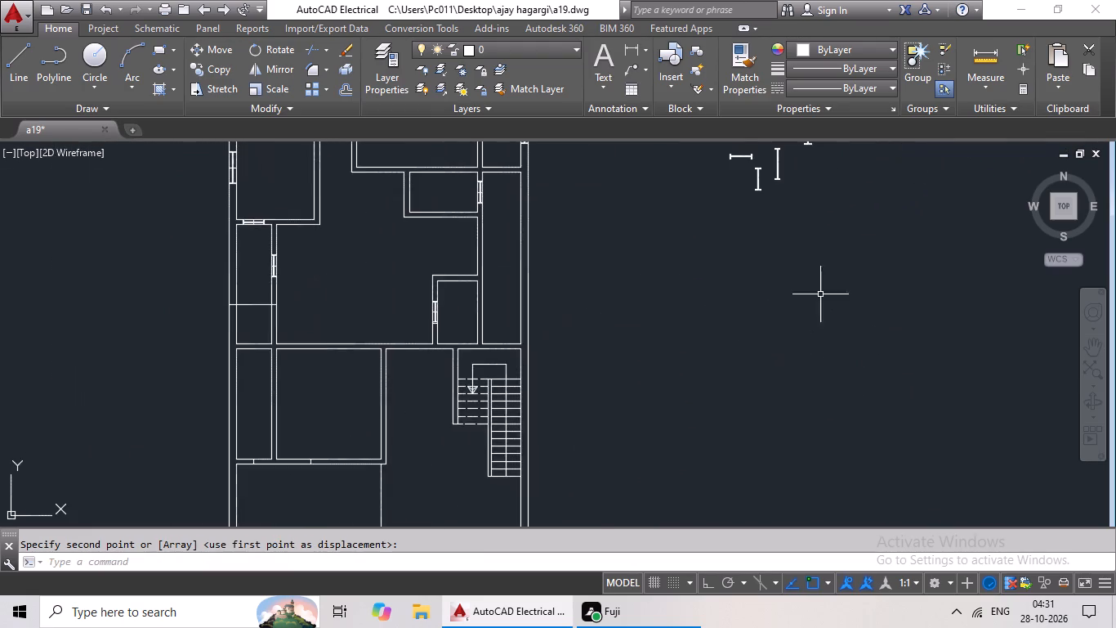
pyautogui.moveTo(826, 280); pyautogui.dragTo(716, 358, button='middle')
pyautogui.scroll(1, 741, 328)
pyautogui.moveTo(627, 202); pyautogui.dragTo(583, 321, button='middle')
pyautogui.scroll(3, 514, 305)
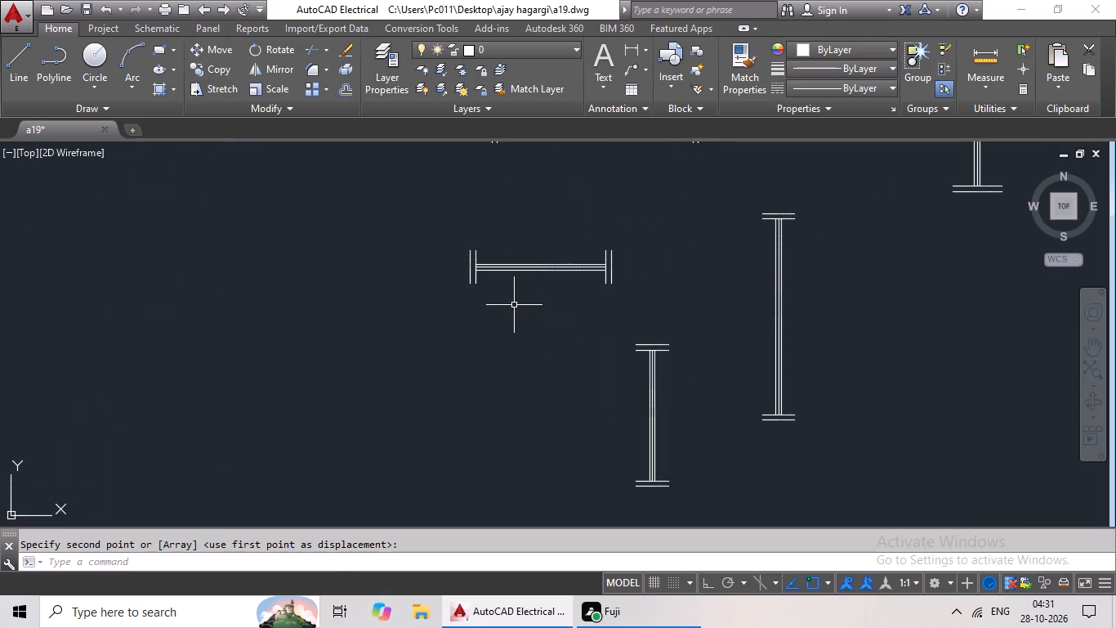
pyautogui.moveTo(666, 232); pyautogui.dragTo(649, 294)
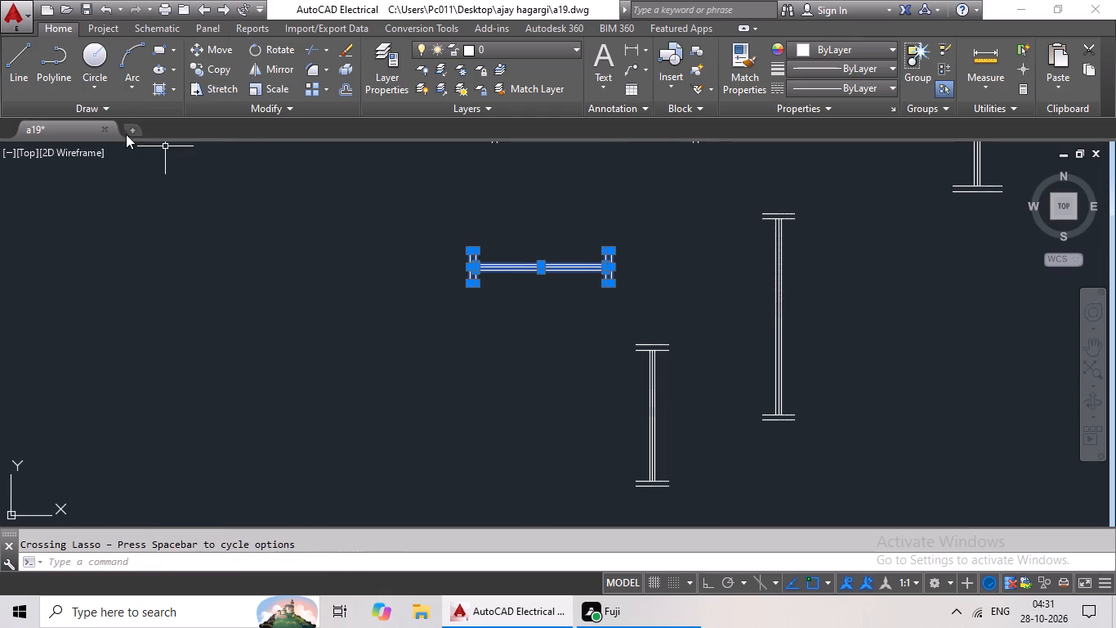
pyautogui.click(217, 69)
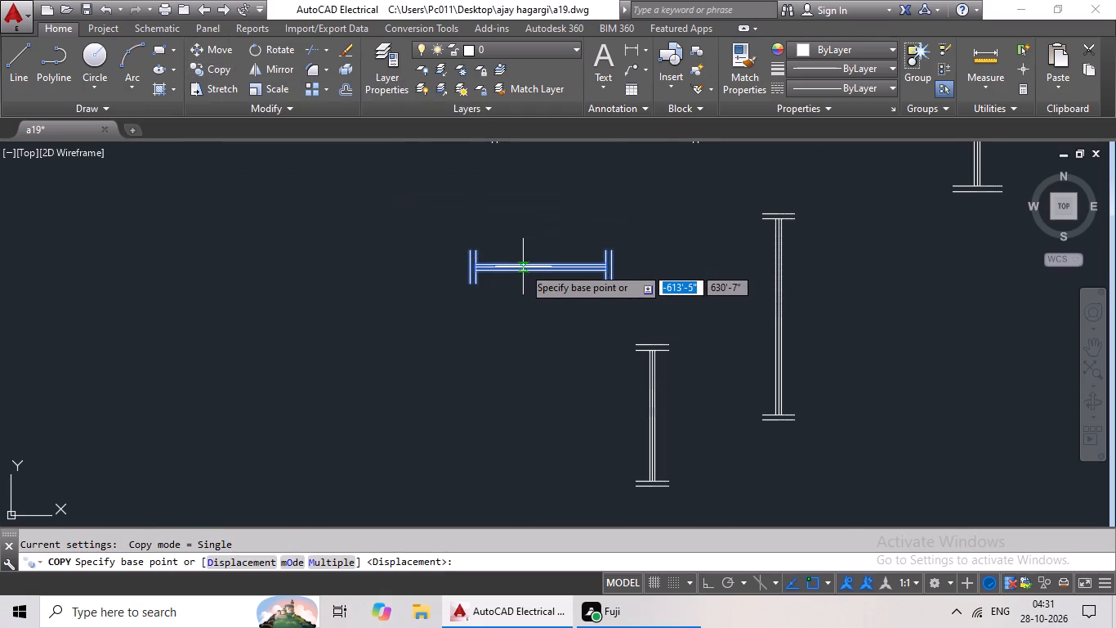
pyautogui.scroll(3, 524, 267)
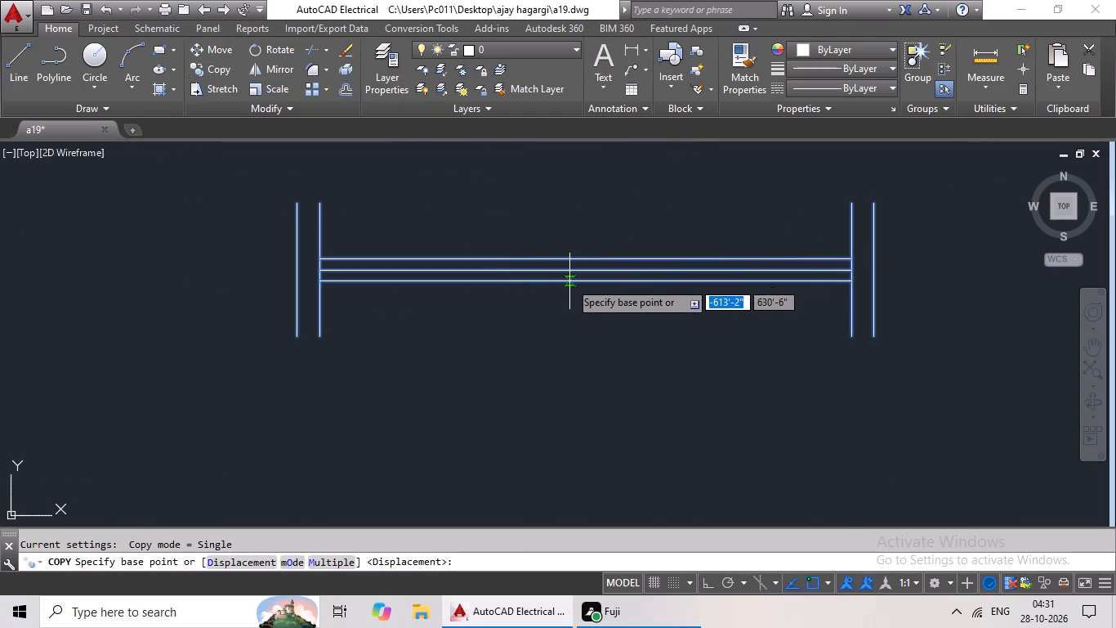
pyautogui.moveTo(583, 267); pyautogui.dragTo(548, 272)
pyautogui.scroll(-4, 266, 293)
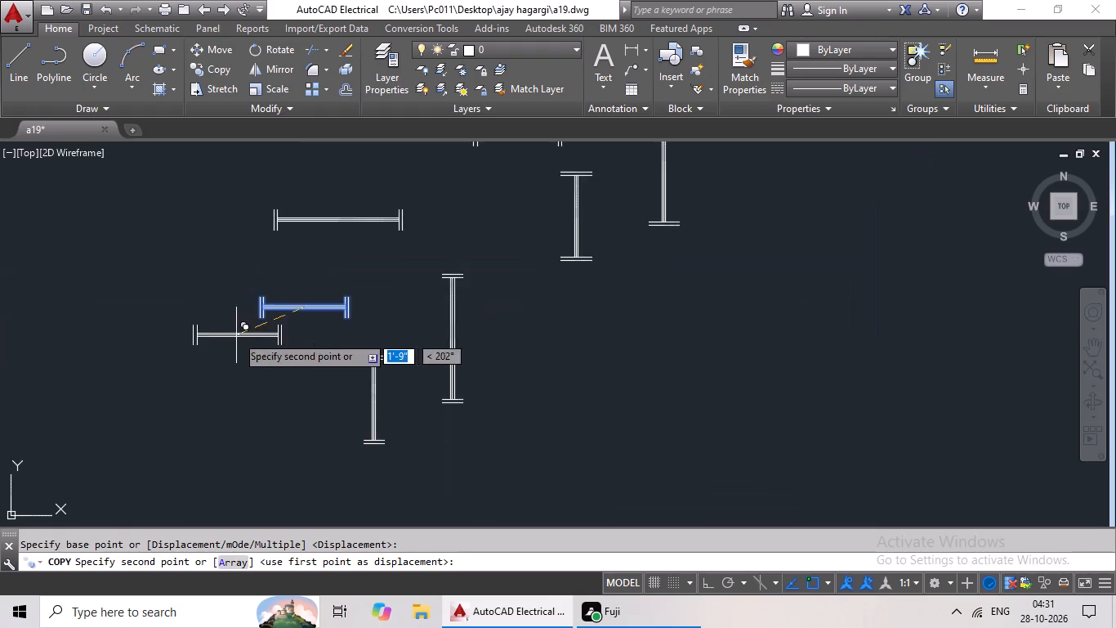
pyautogui.moveTo(256, 343); pyautogui.dragTo(650, 194, button='middle')
pyautogui.scroll(-2, 444, 307)
pyautogui.moveTo(460, 334); pyautogui.dragTo(716, 239, button='middle')
pyautogui.moveTo(497, 319); pyautogui.dragTo(717, 236, button='middle')
pyautogui.moveTo(399, 310); pyautogui.dragTo(564, 241, button='middle')
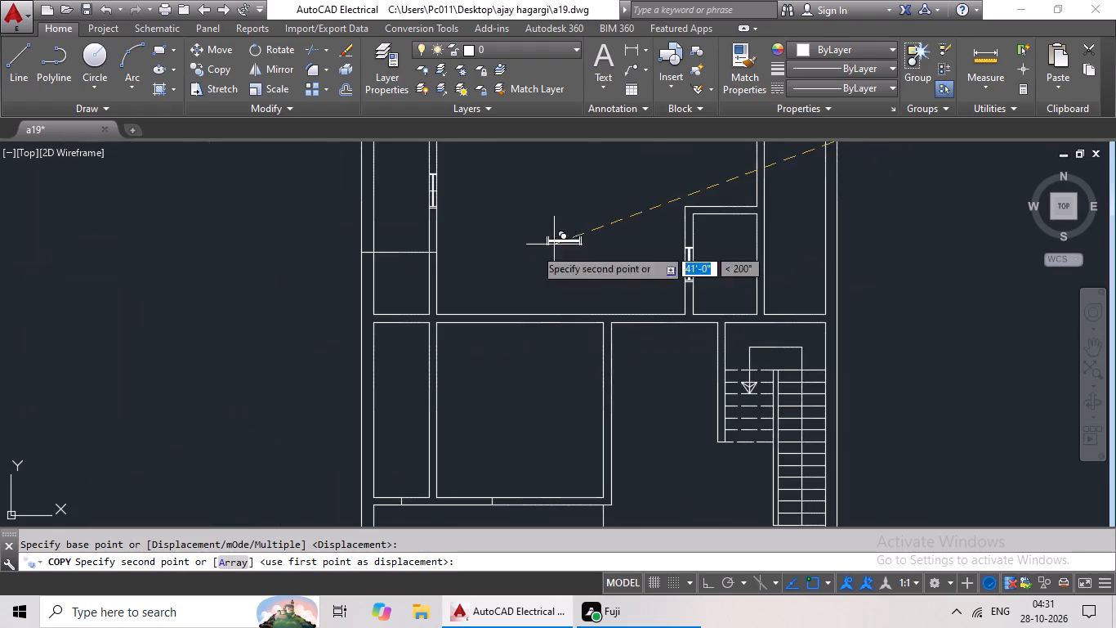
pyautogui.moveTo(458, 285); pyautogui.dragTo(596, 219, button='middle')
pyautogui.scroll(4, 563, 455)
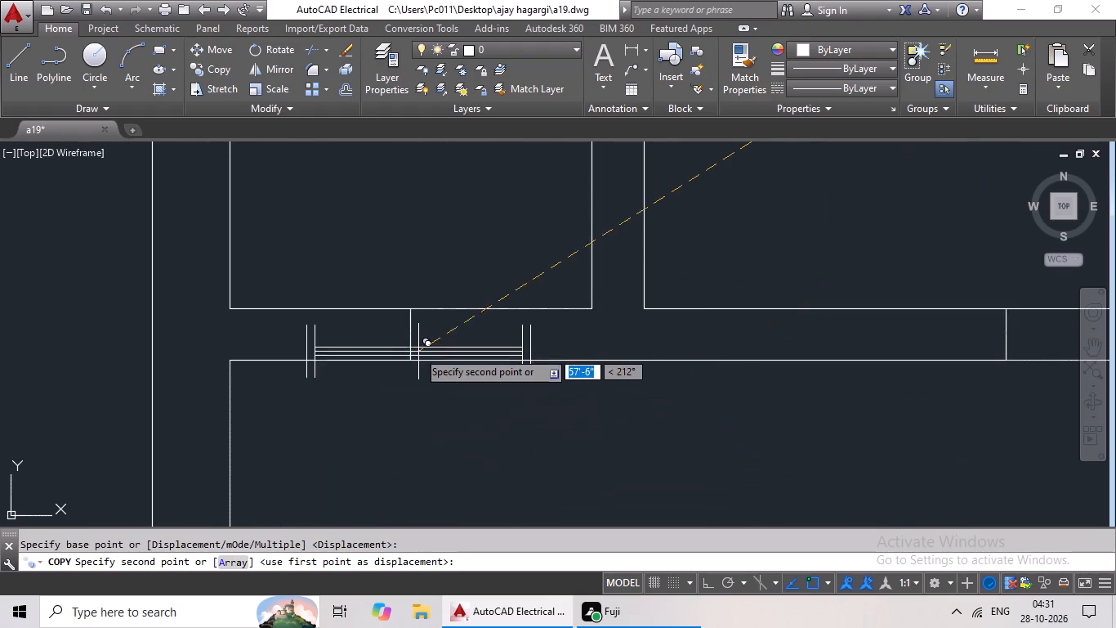
pyautogui.click(412, 339)
pyautogui.scroll(-3, 713, 385)
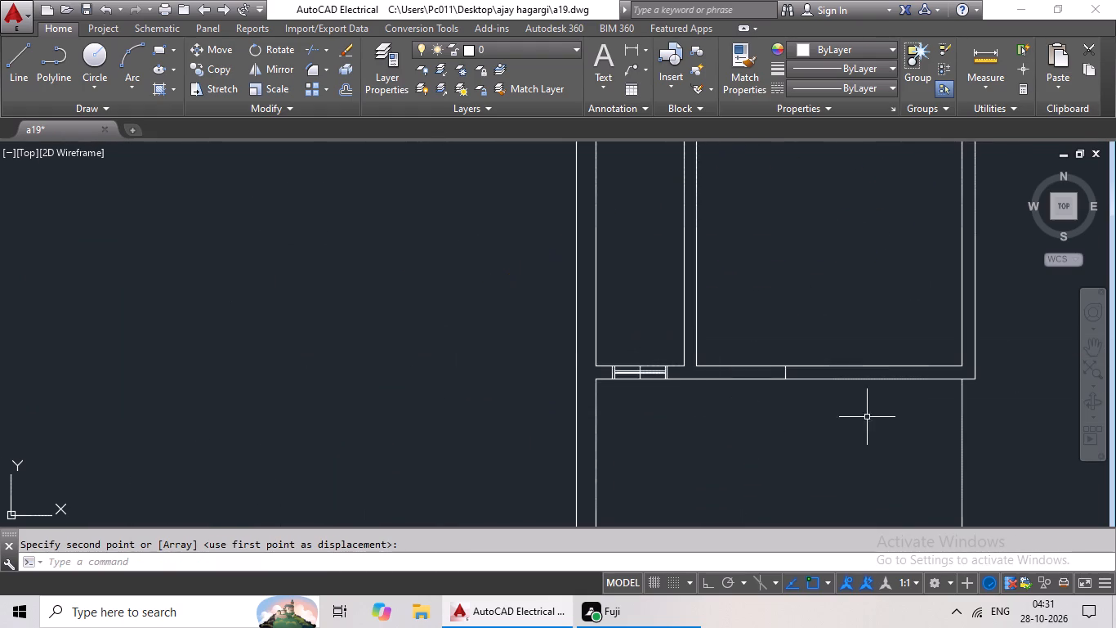
# Copy the horizontal 3' symbol with 6" ends by its centre onto the mark below the room beside the narrow lower-left room.
pyautogui.moveTo(867, 417); pyautogui.dragTo(603, 417, button='middle')
pyautogui.scroll(-1, 808, 411)
pyautogui.moveTo(895, 406); pyautogui.dragTo(500, 406, button='middle')
pyautogui.scroll(-2, 837, 333)
pyautogui.moveTo(899, 312); pyautogui.dragTo(755, 343, button='middle')
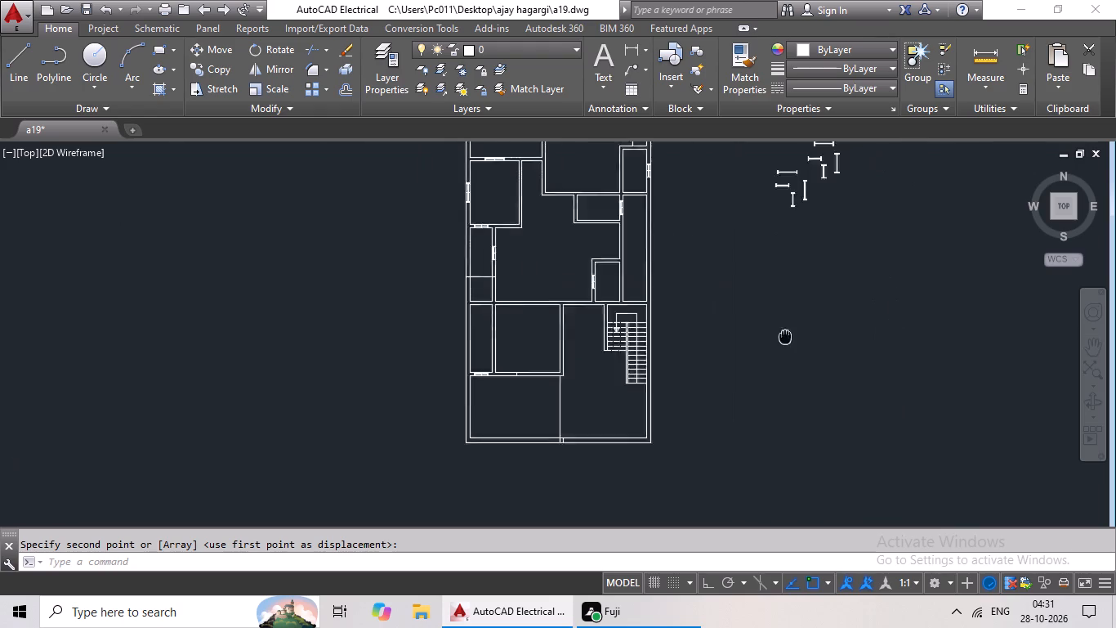
pyautogui.moveTo(755, 343); pyautogui.dragTo(712, 352, button='middle')
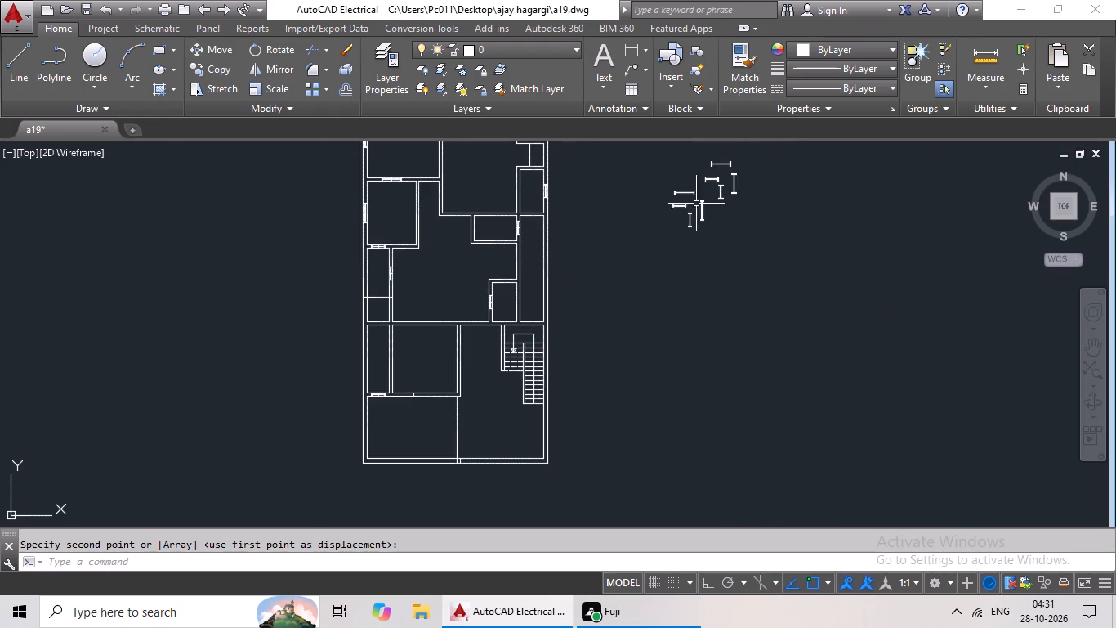
pyautogui.scroll(3, 696, 204)
pyautogui.moveTo(688, 206); pyautogui.dragTo(616, 282, button='middle')
pyautogui.scroll(3, 616, 282)
pyautogui.moveTo(603, 256); pyautogui.dragTo(559, 381, button='middle')
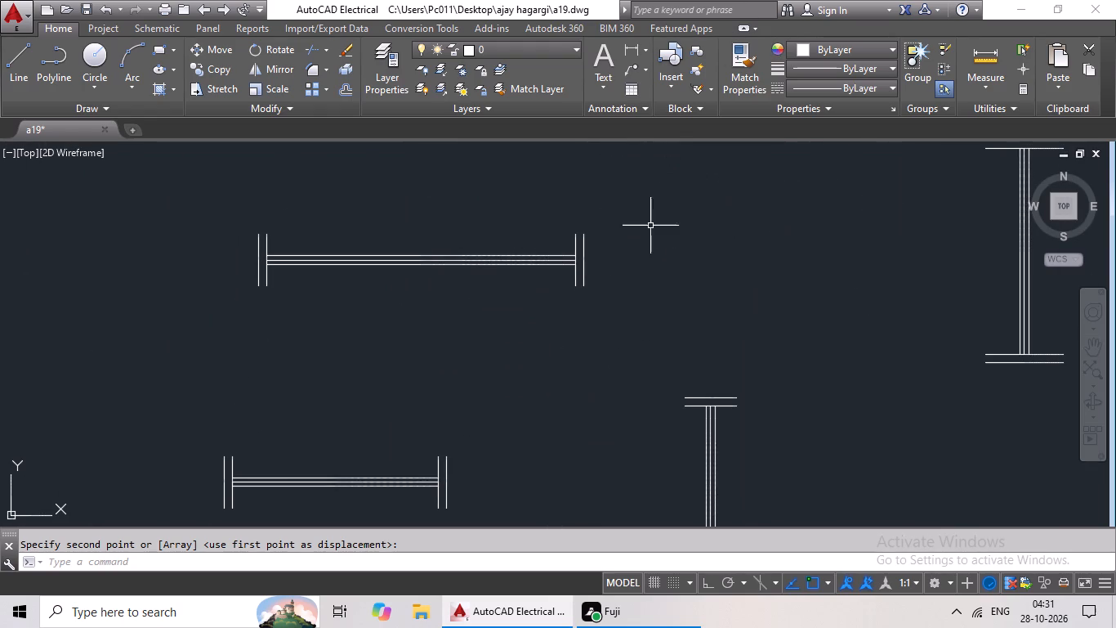
pyautogui.moveTo(651, 221); pyautogui.dragTo(600, 291)
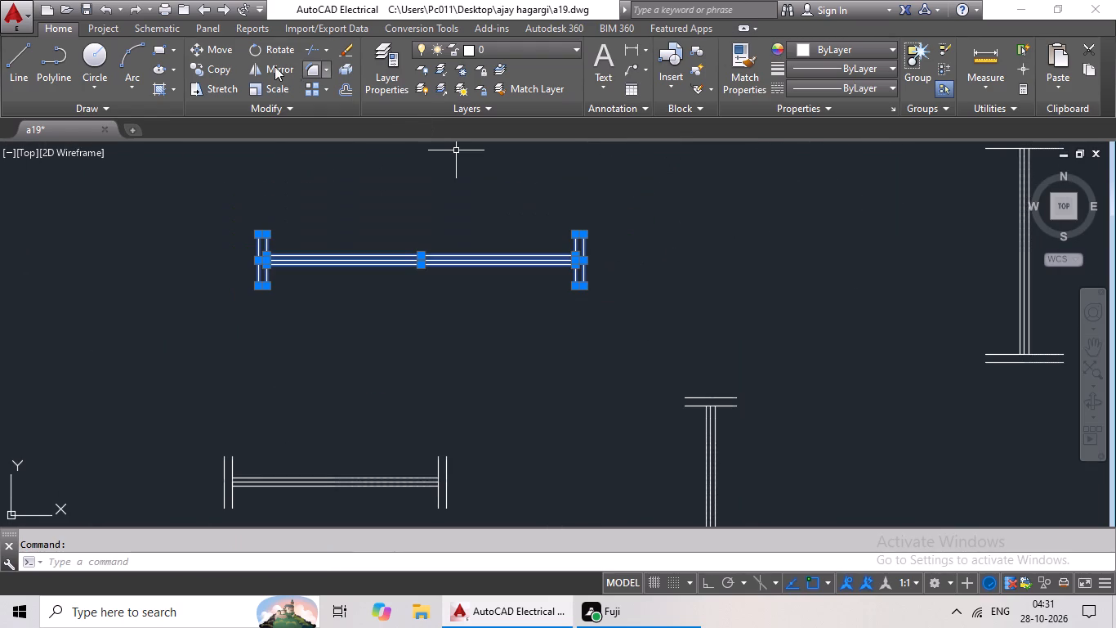
pyautogui.click(217, 61)
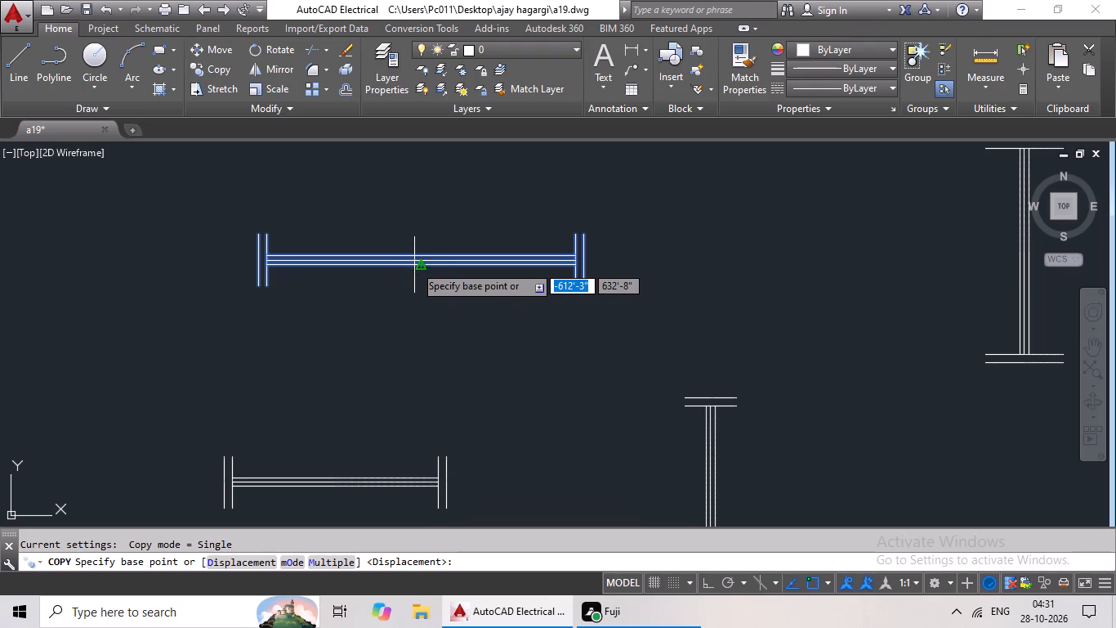
pyautogui.moveTo(422, 259); pyautogui.dragTo(394, 268)
pyautogui.scroll(-4, 327, 287)
pyautogui.moveTo(323, 311); pyautogui.dragTo(636, 130, button='middle')
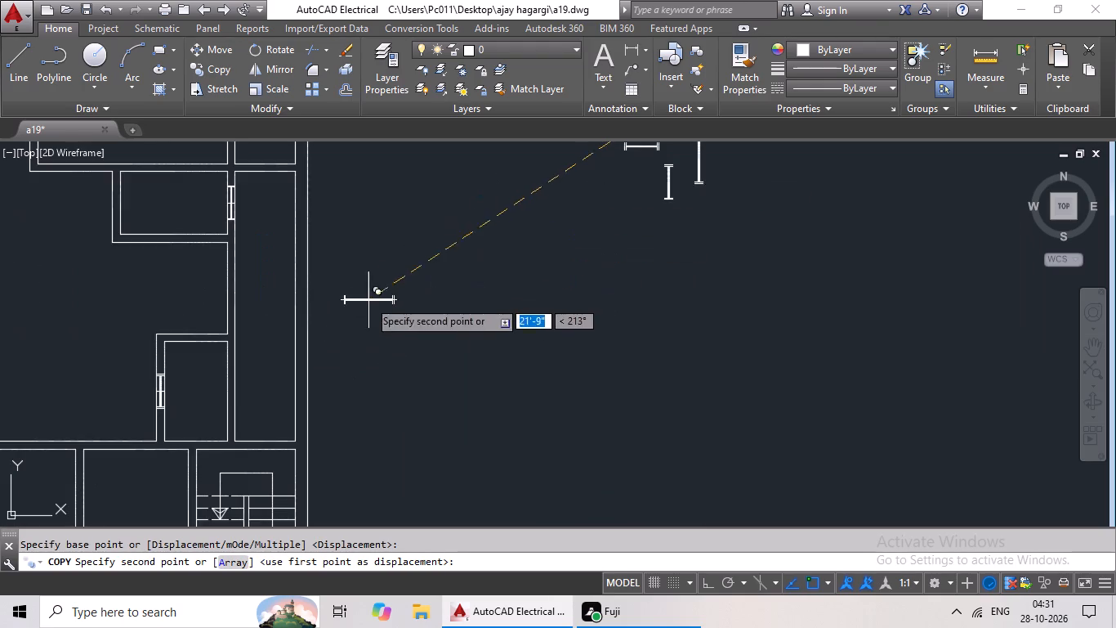
pyautogui.moveTo(368, 300); pyautogui.dragTo(605, 170, button='middle')
pyautogui.moveTo(423, 351); pyautogui.dragTo(614, 188, button='middle')
pyautogui.scroll(3, 409, 339)
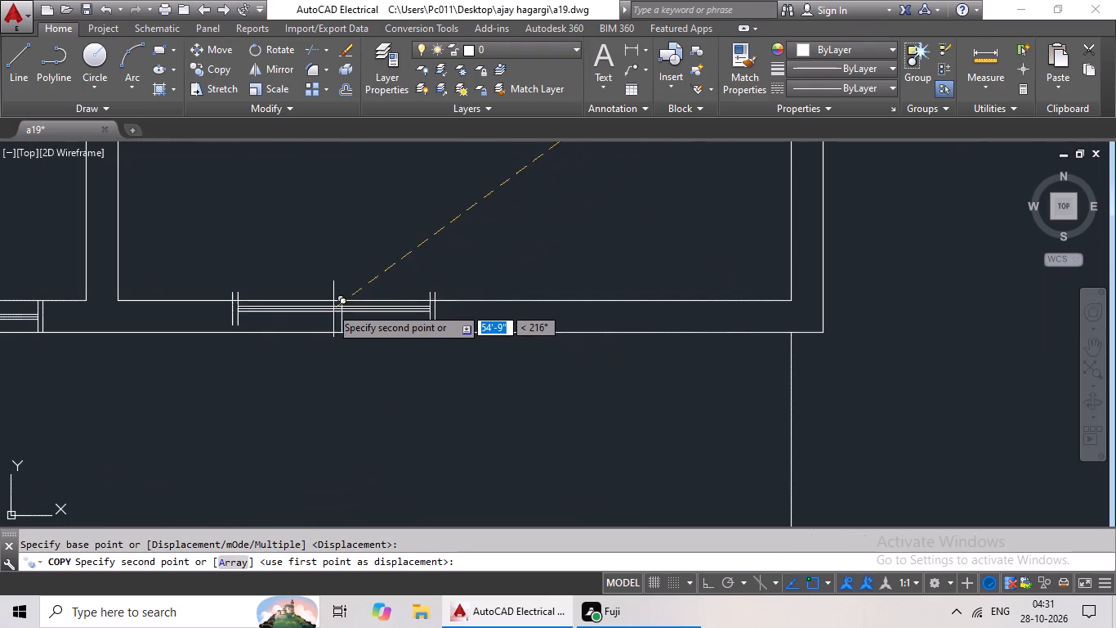
pyautogui.click(343, 317)
# Select the midpoint marks crossing the two window symbols in the top outer wall.
pyautogui.scroll(-4, 567, 324)
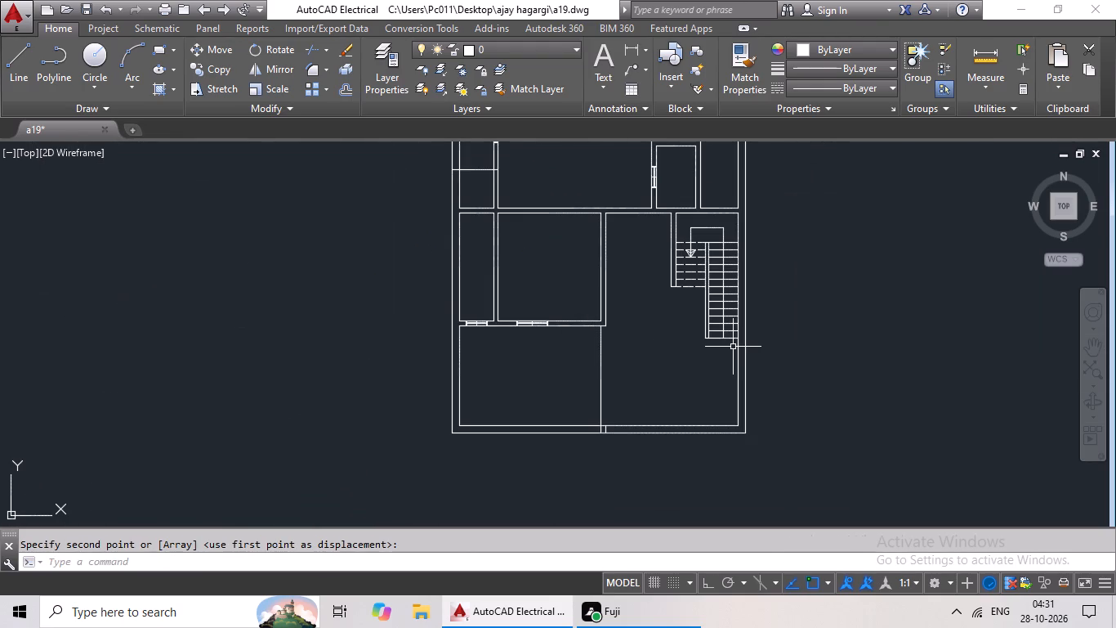
pyautogui.moveTo(733, 347); pyautogui.dragTo(576, 410, button='middle')
pyautogui.moveTo(670, 311); pyautogui.dragTo(587, 375, button='middle')
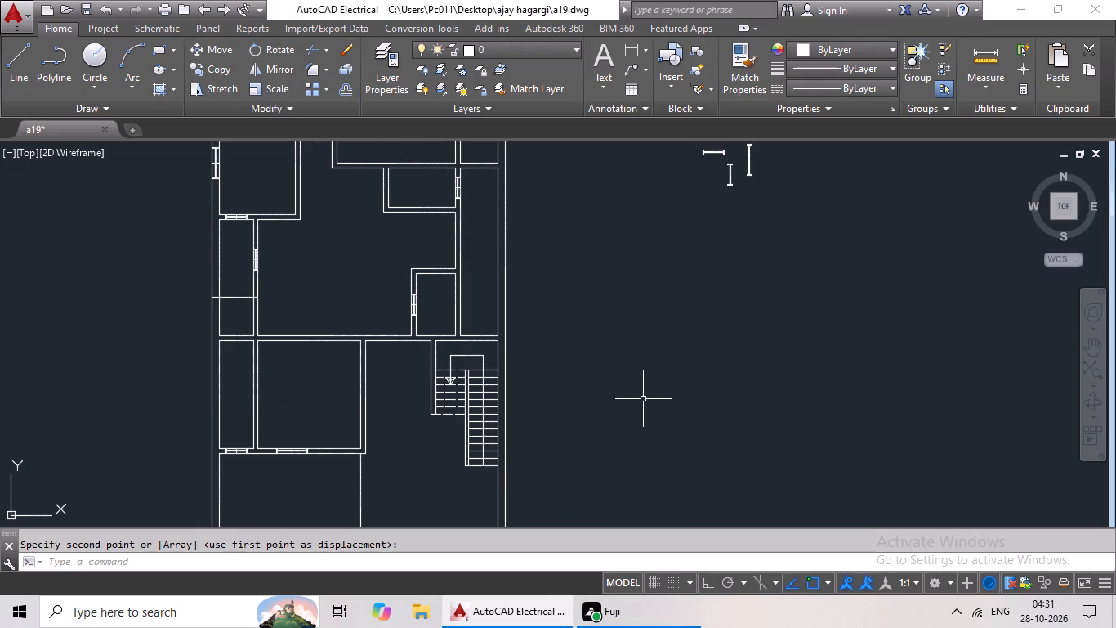
pyautogui.scroll(-2, 517, 316)
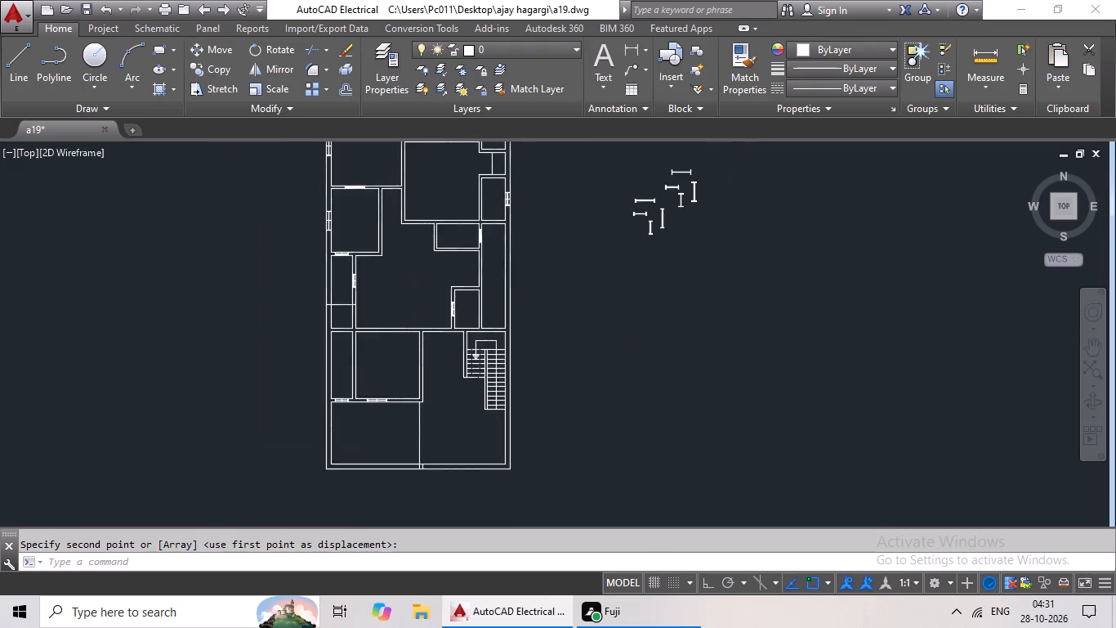
pyautogui.moveTo(469, 262); pyautogui.dragTo(408, 340, button='middle')
pyautogui.scroll(3, 352, 255)
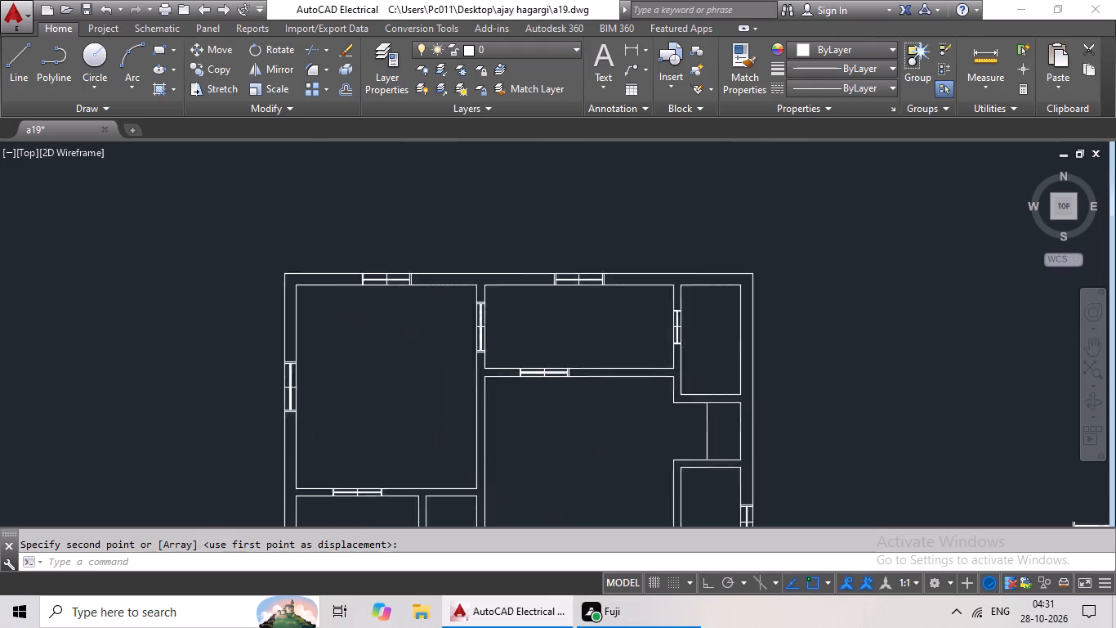
pyautogui.scroll(1, 352, 255)
pyautogui.scroll(4, 416, 293)
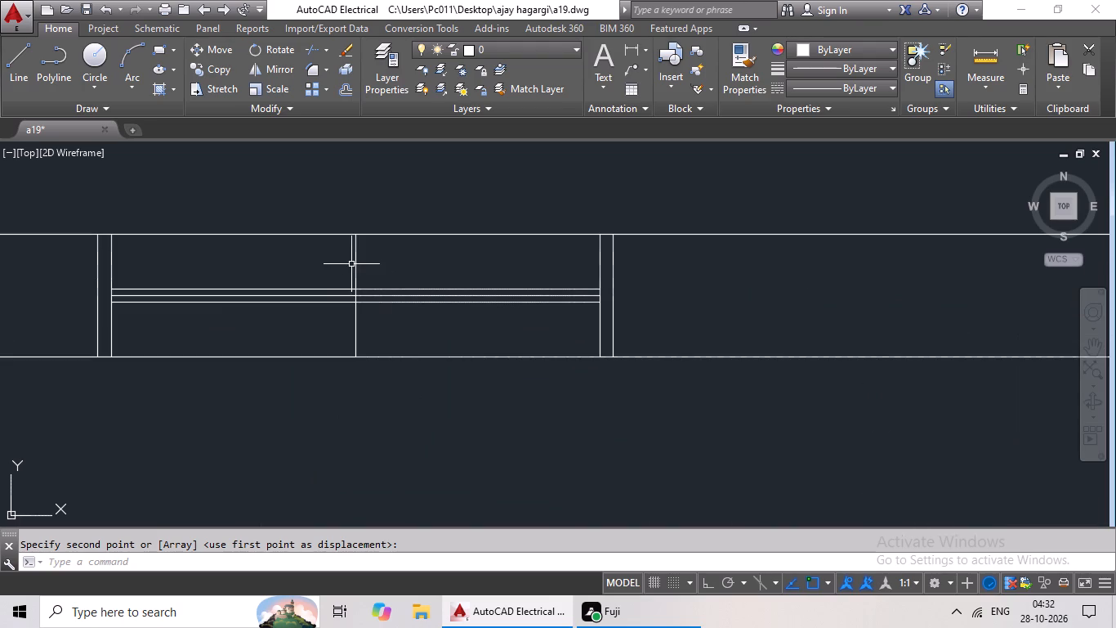
pyautogui.click(355, 261)
pyautogui.scroll(-3, 508, 292)
pyautogui.moveTo(671, 336); pyautogui.dragTo(246, 349, button='middle')
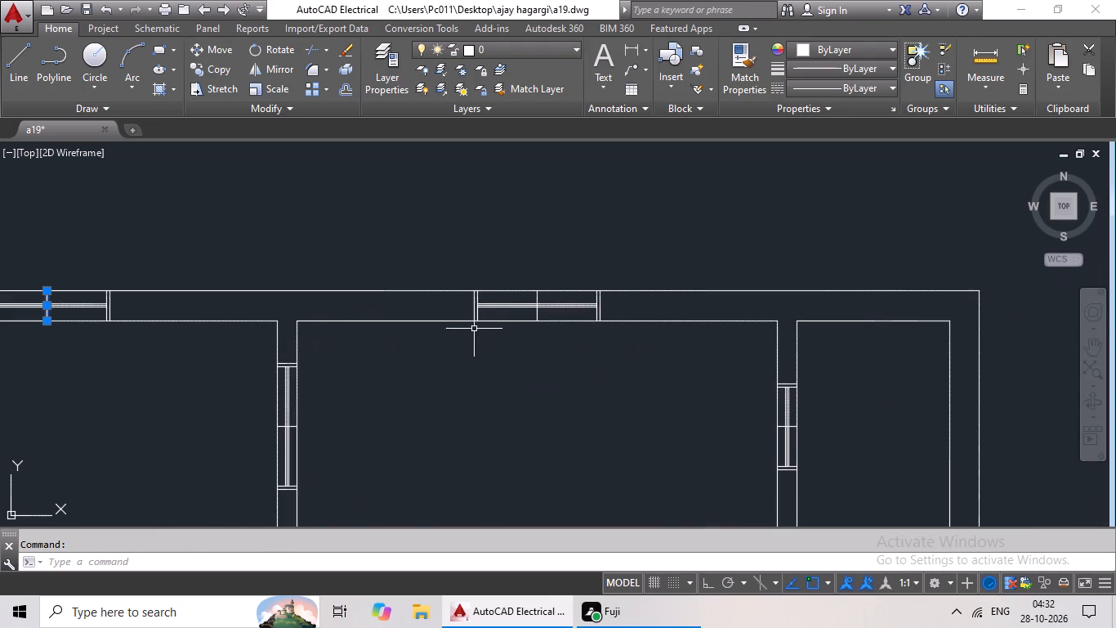
pyautogui.click(536, 314)
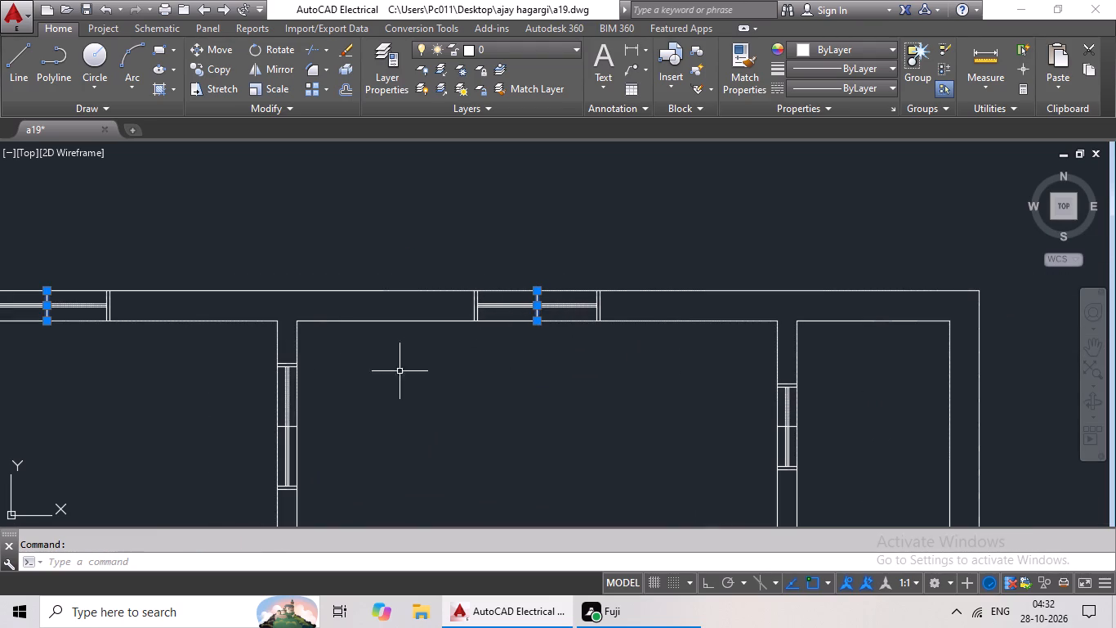
# Add to the selection the midpoint marks in the top left room's right partition and left outer wall windows.
pyautogui.moveTo(341, 427); pyautogui.dragTo(404, 354, button='middle')
pyautogui.scroll(4, 349, 356)
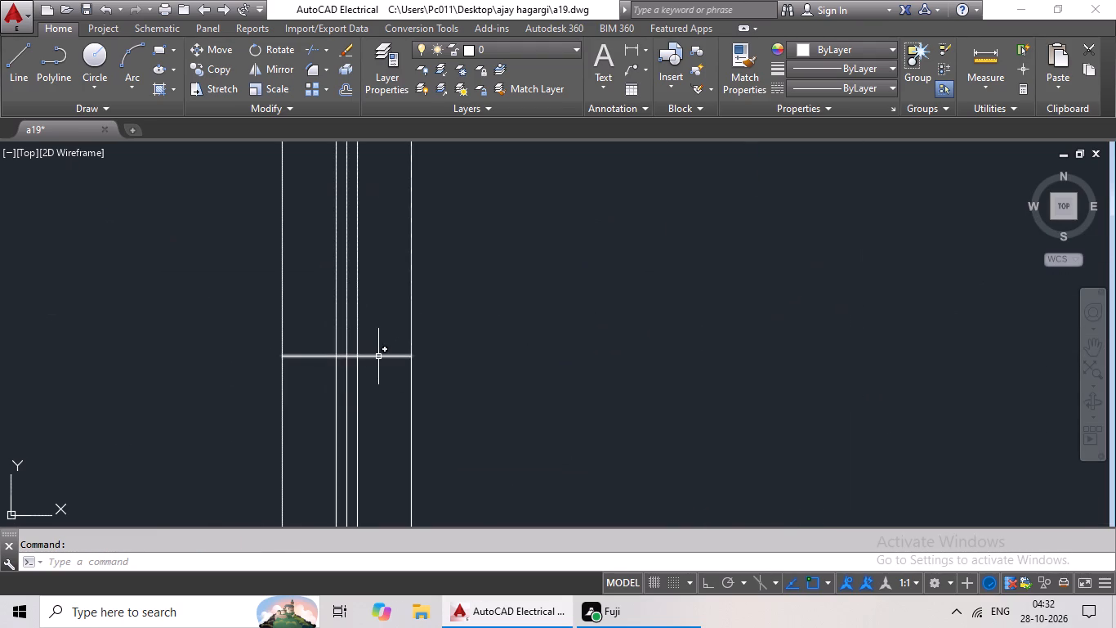
pyautogui.click(379, 357)
pyautogui.scroll(-3, 577, 357)
pyautogui.moveTo(580, 381); pyautogui.dragTo(664, 235, button='middle')
pyautogui.moveTo(434, 357); pyautogui.dragTo(456, 335, button='middle')
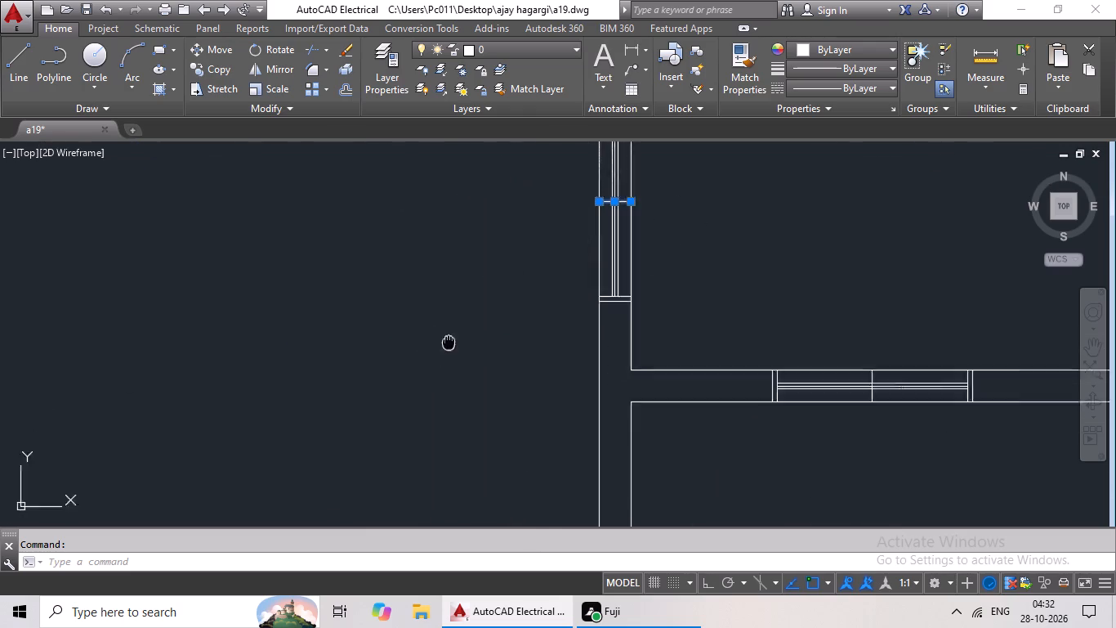
pyautogui.moveTo(456, 335); pyautogui.dragTo(654, 200, button='middle')
pyautogui.scroll(-2, 533, 327)
pyautogui.scroll(4, 345, 316)
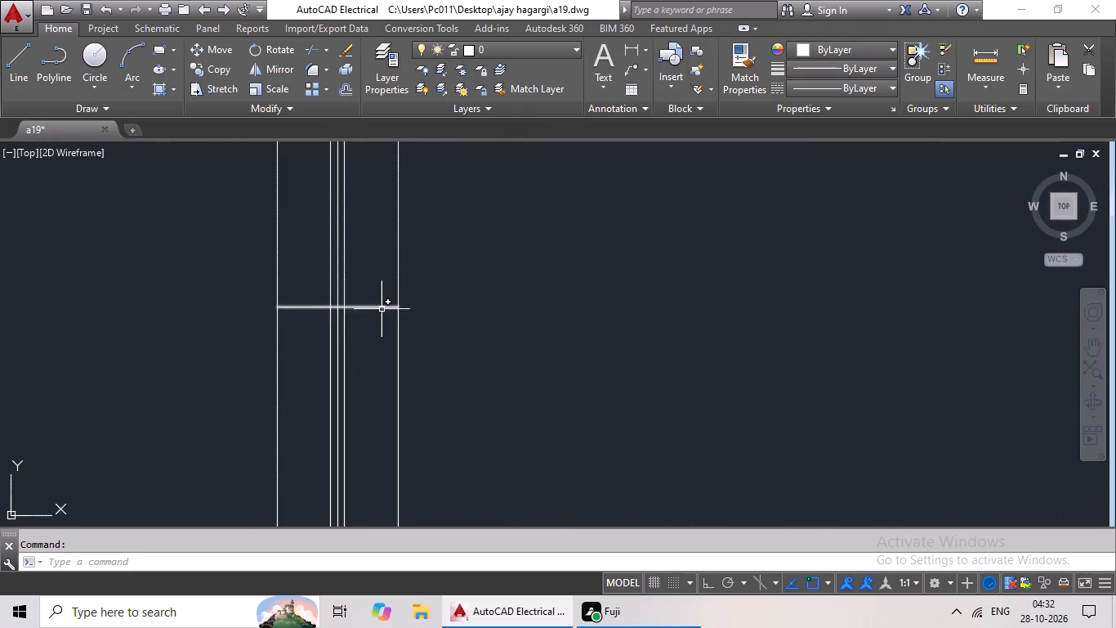
pyautogui.click(382, 307)
# Add to the selection the midpoint marks in the windows below and at the right partition of the top middle room.
pyautogui.scroll(-4, 596, 312)
pyautogui.moveTo(751, 343); pyautogui.dragTo(296, 349, button='middle')
pyautogui.scroll(4, 510, 291)
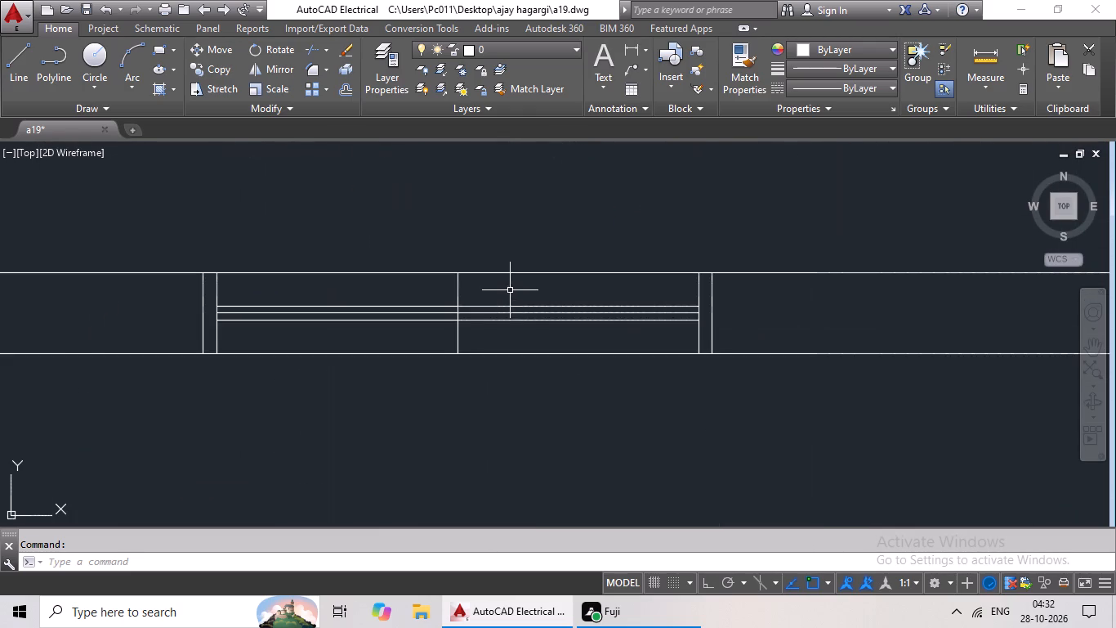
pyautogui.click(457, 288)
pyautogui.scroll(-3, 819, 343)
pyautogui.moveTo(853, 342); pyautogui.dragTo(400, 433, button='middle')
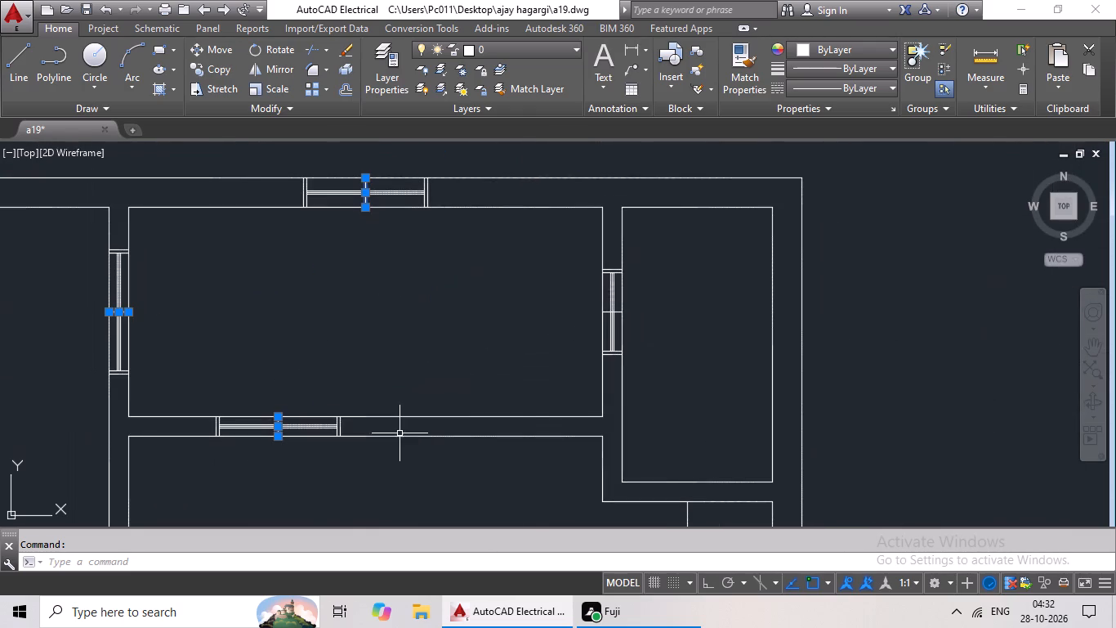
pyautogui.scroll(3, 617, 306)
pyautogui.click(622, 332)
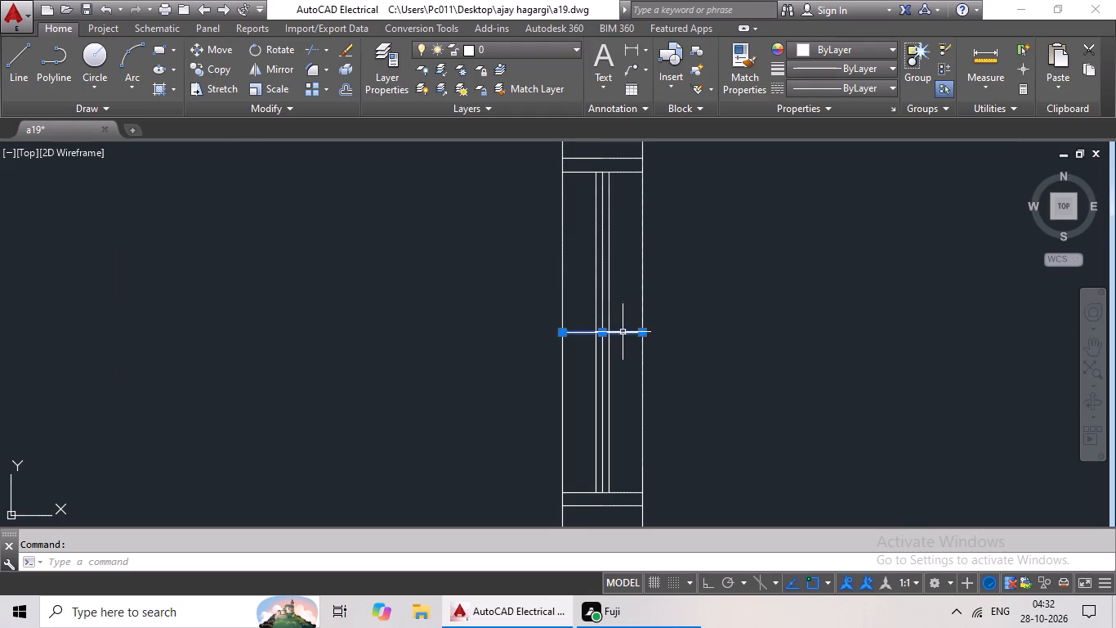
# Add to the selection the midpoint marks in the second left room's upper partition, left outer wall and lower partition windows.
pyautogui.scroll(-5, 645, 330)
pyautogui.moveTo(560, 382); pyautogui.dragTo(614, 309, button='middle')
pyautogui.moveTo(515, 381); pyautogui.dragTo(635, 301, button='middle')
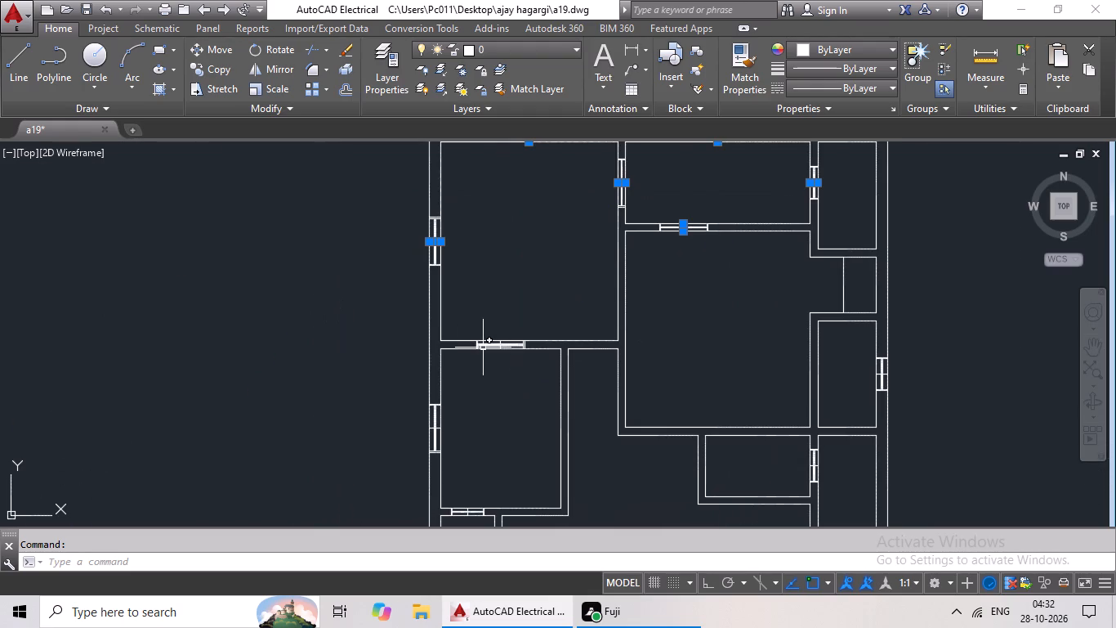
pyautogui.scroll(5, 502, 348)
pyautogui.click(461, 343)
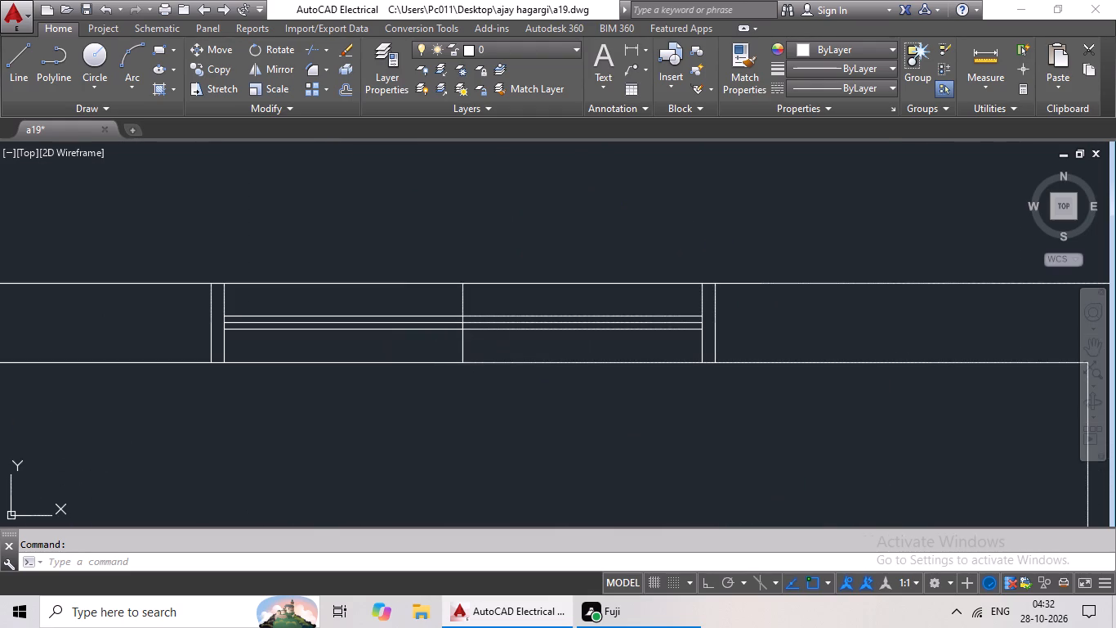
pyautogui.scroll(-4, 604, 362)
pyautogui.moveTo(593, 383); pyautogui.dragTo(647, 222, button='middle')
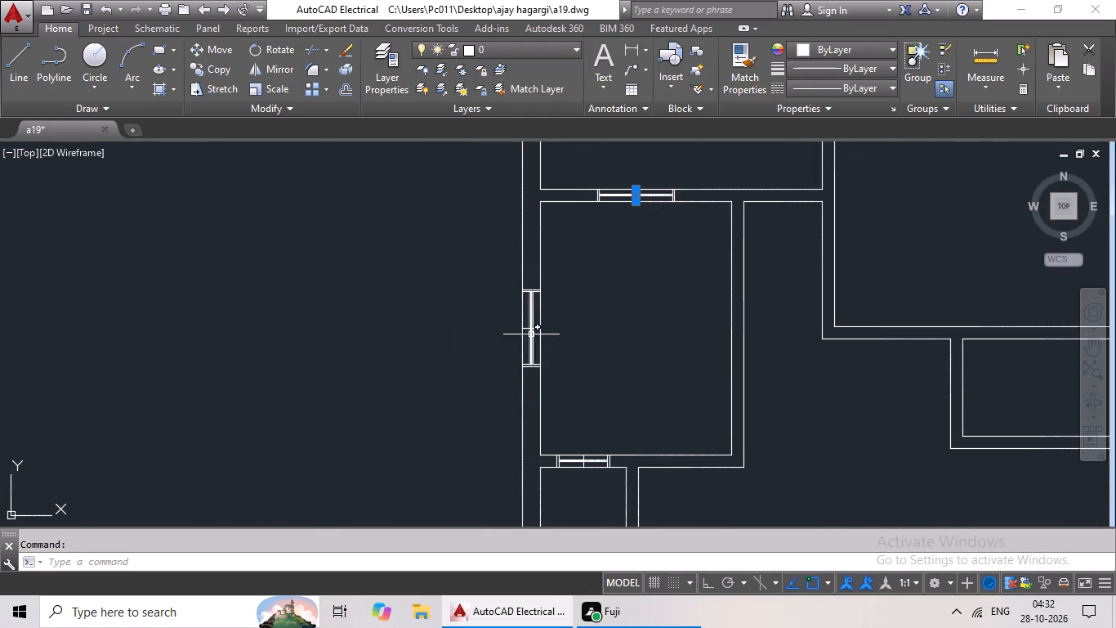
pyautogui.scroll(4, 535, 327)
pyautogui.click(536, 331)
pyautogui.scroll(-4, 707, 304)
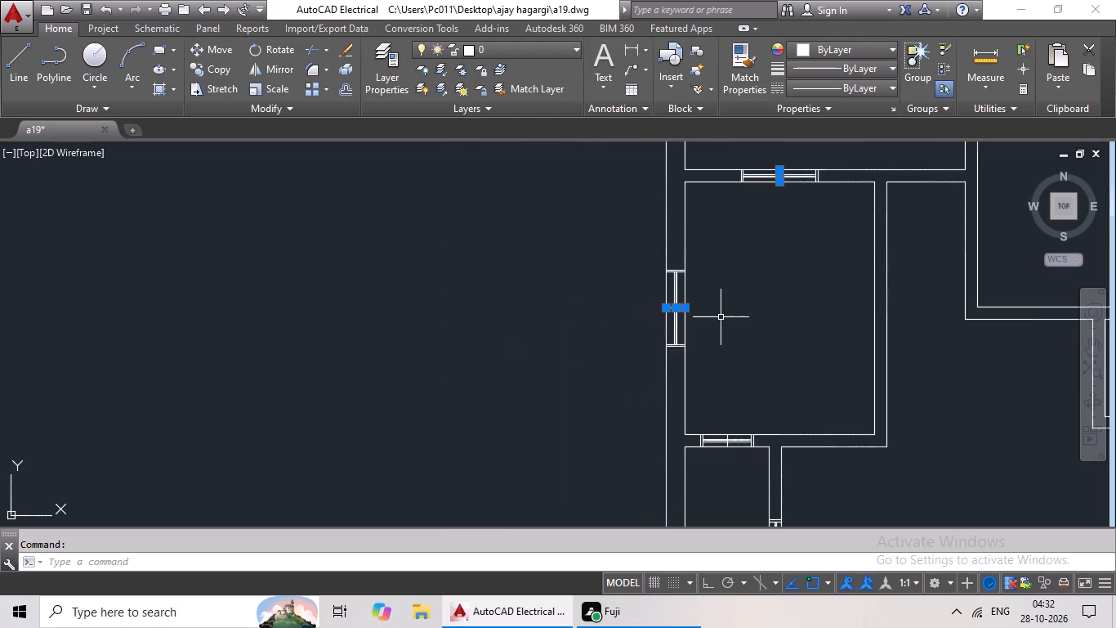
pyautogui.moveTo(722, 317); pyautogui.dragTo(720, 200, button='middle')
pyautogui.scroll(5, 731, 325)
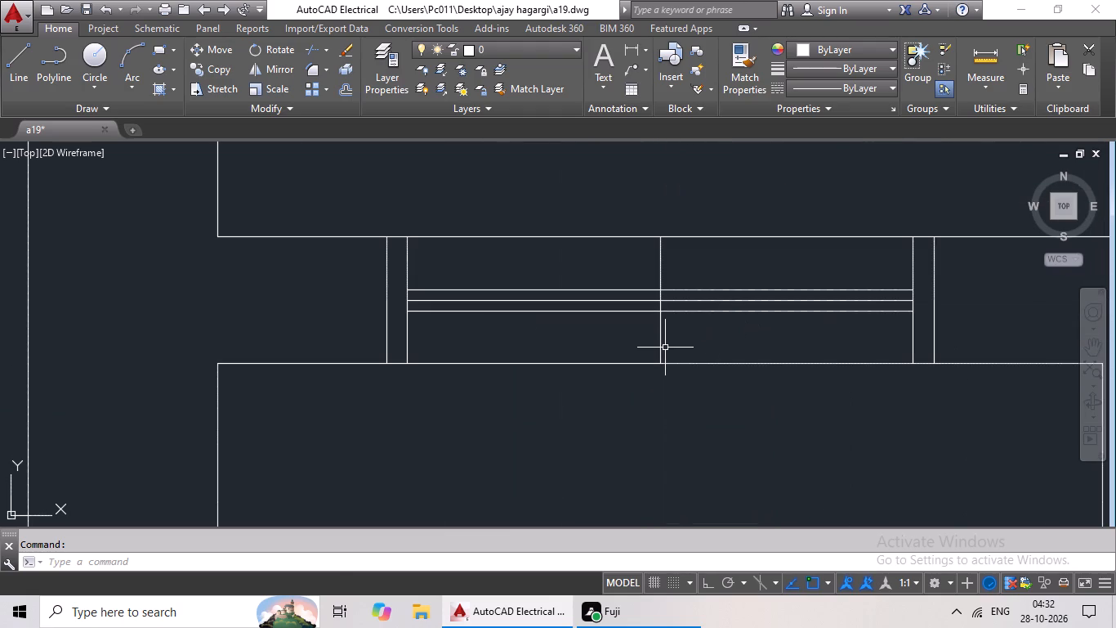
pyautogui.click(663, 348)
pyautogui.click(702, 347)
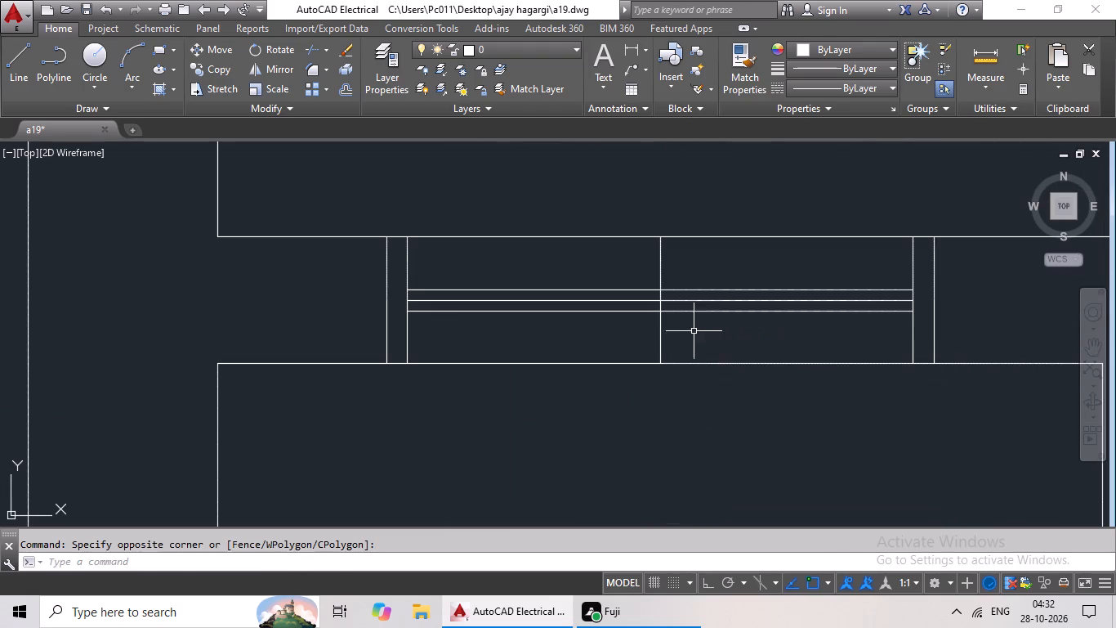
pyautogui.moveTo(688, 327); pyautogui.dragTo(650, 334)
# Add to the selection the marks in the small middle room's right partition, the right outer wall, and the room above the staircase.
pyautogui.scroll(-3, 739, 341)
pyautogui.moveTo(771, 344); pyautogui.dragTo(369, 283, button='middle')
pyautogui.scroll(-2, 434, 271)
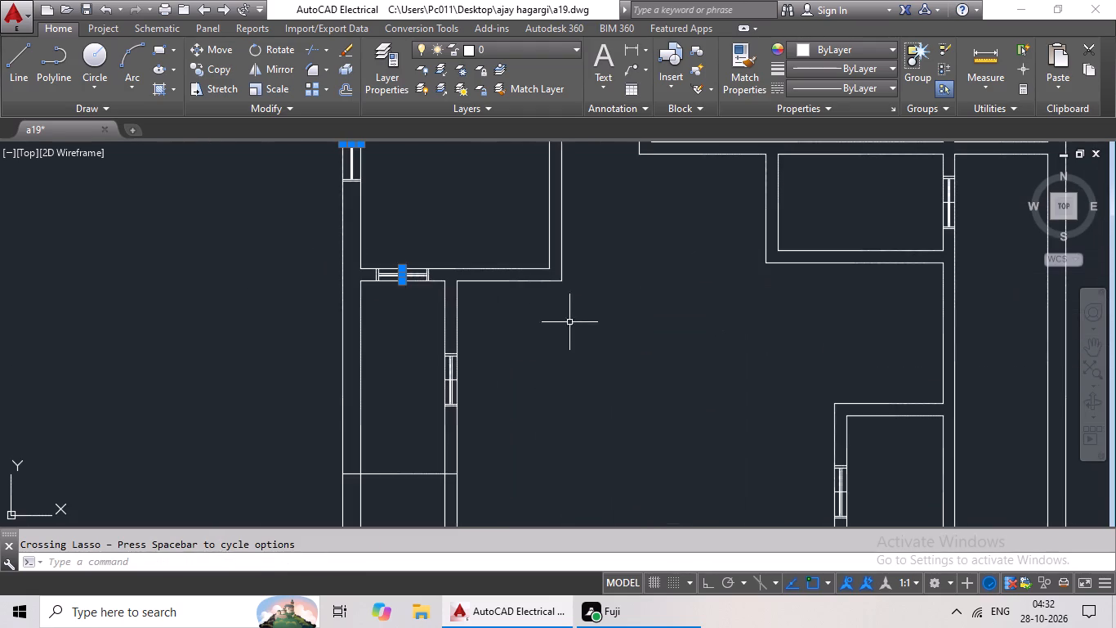
pyautogui.moveTo(623, 306); pyautogui.dragTo(370, 357, button='middle')
pyautogui.scroll(4, 695, 250)
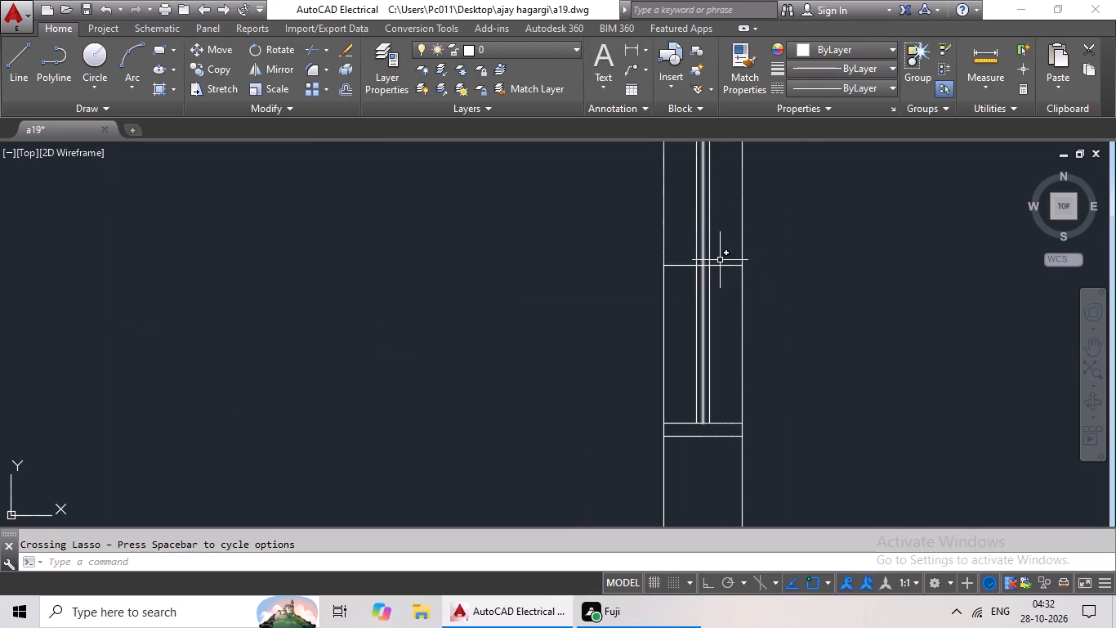
pyautogui.click(729, 265)
pyautogui.scroll(-6, 734, 265)
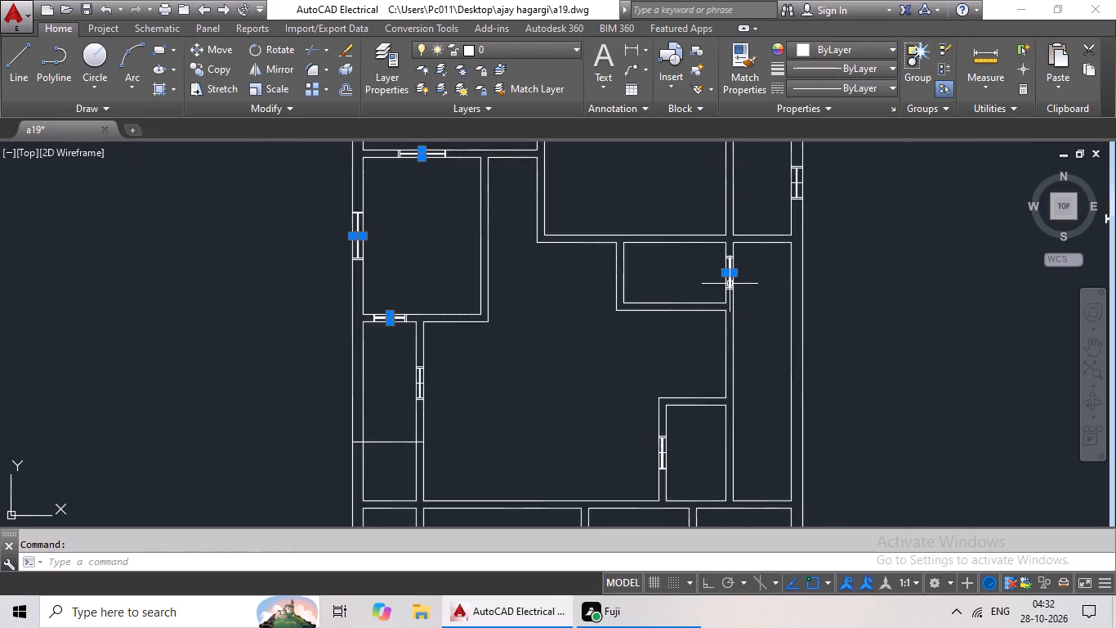
pyautogui.moveTo(729, 284); pyautogui.dragTo(490, 359, button='middle')
pyautogui.scroll(5, 538, 294)
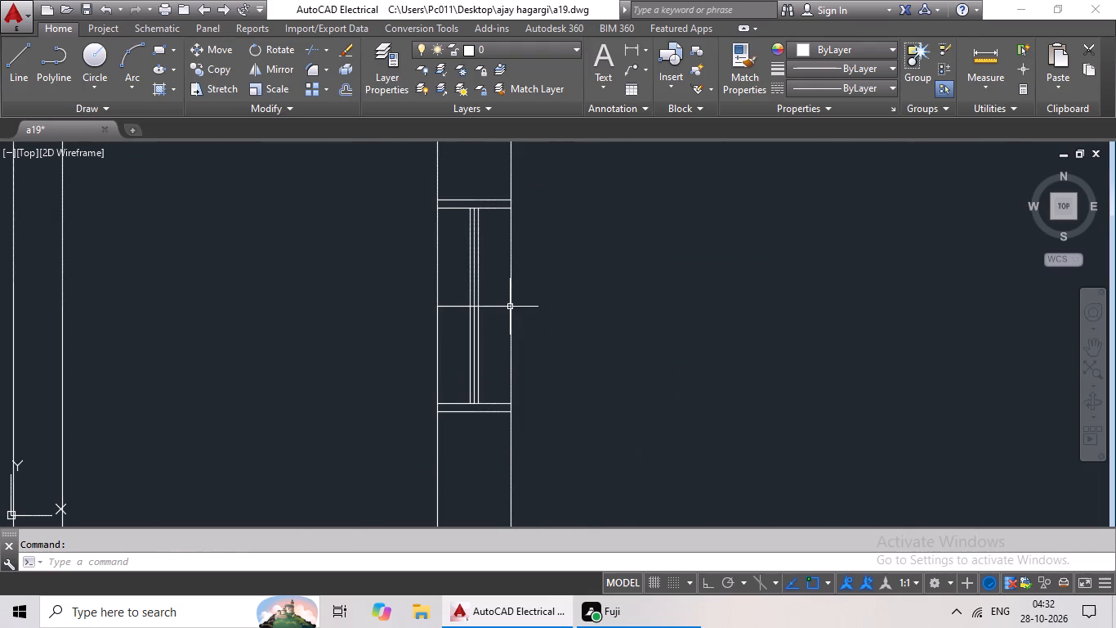
pyautogui.click(503, 307)
pyautogui.scroll(-5, 588, 294)
pyautogui.moveTo(589, 298); pyautogui.dragTo(623, 218, button='middle')
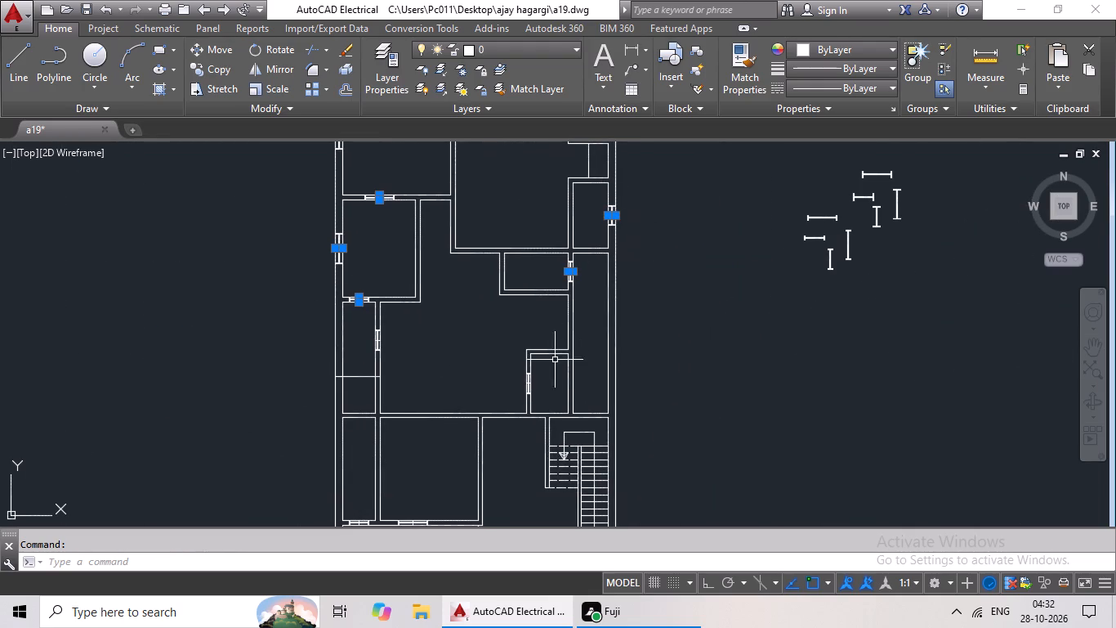
pyautogui.scroll(5, 535, 390)
pyautogui.click(463, 337)
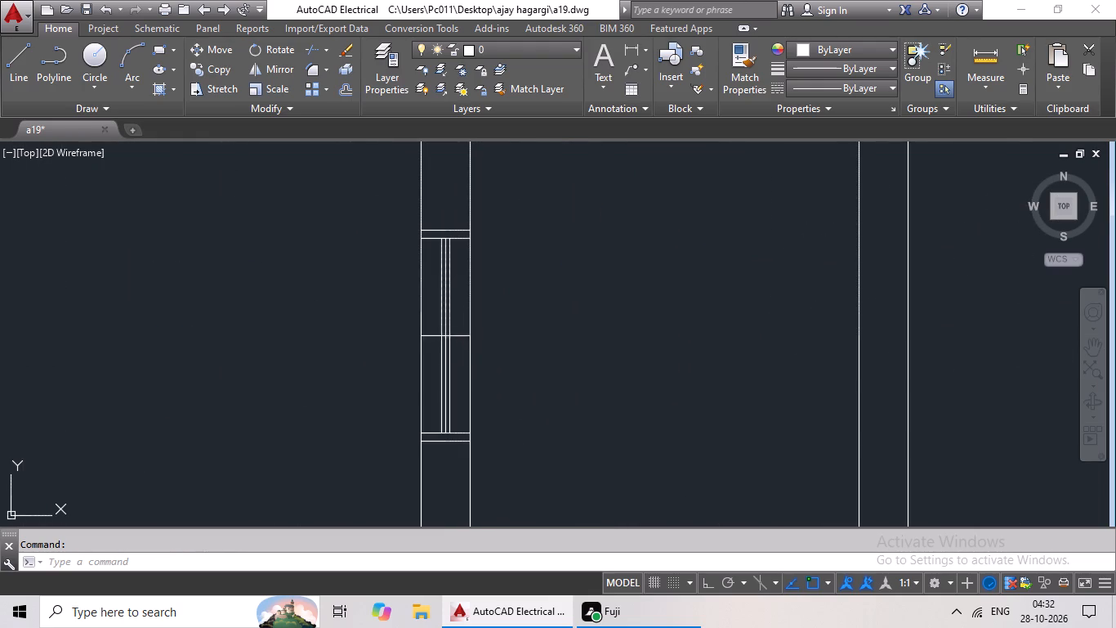
# Add to the selection the midpoint mark in the window of the narrow left room's right partition.
pyautogui.scroll(-4, 550, 330)
pyautogui.moveTo(569, 349); pyautogui.dragTo(625, 236, button='middle')
pyautogui.moveTo(450, 375); pyautogui.dragTo(471, 411, button='middle')
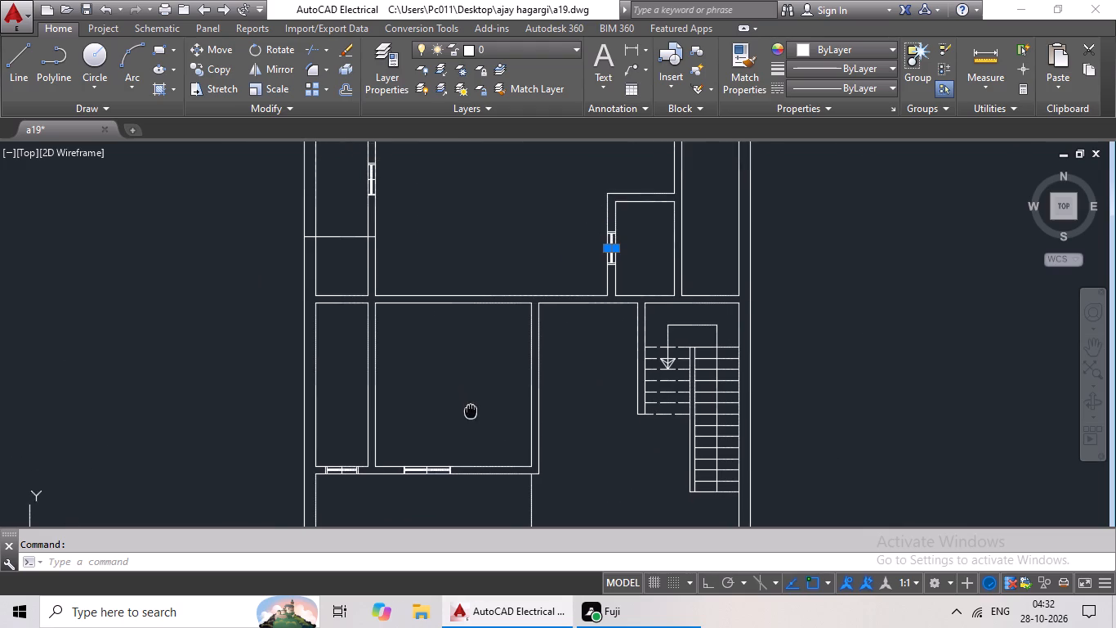
pyautogui.moveTo(471, 411); pyautogui.dragTo(489, 470, button='middle')
pyautogui.moveTo(455, 289); pyautogui.dragTo(454, 418, button='middle')
pyautogui.scroll(4, 400, 379)
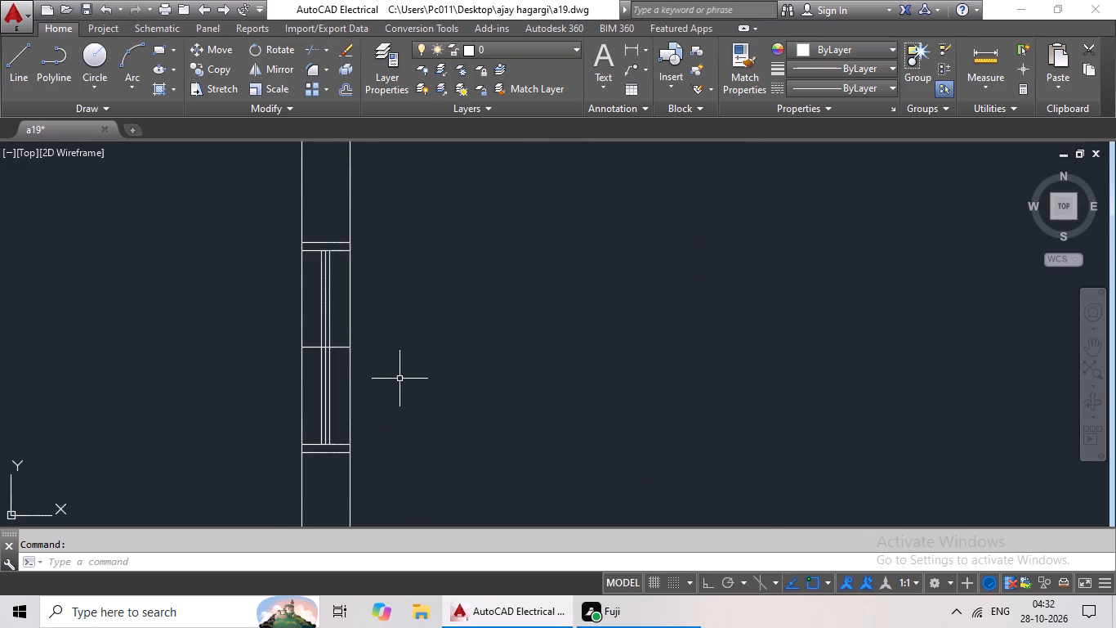
pyautogui.click(344, 345)
pyautogui.scroll(-2, 525, 368)
pyautogui.click(516, 367)
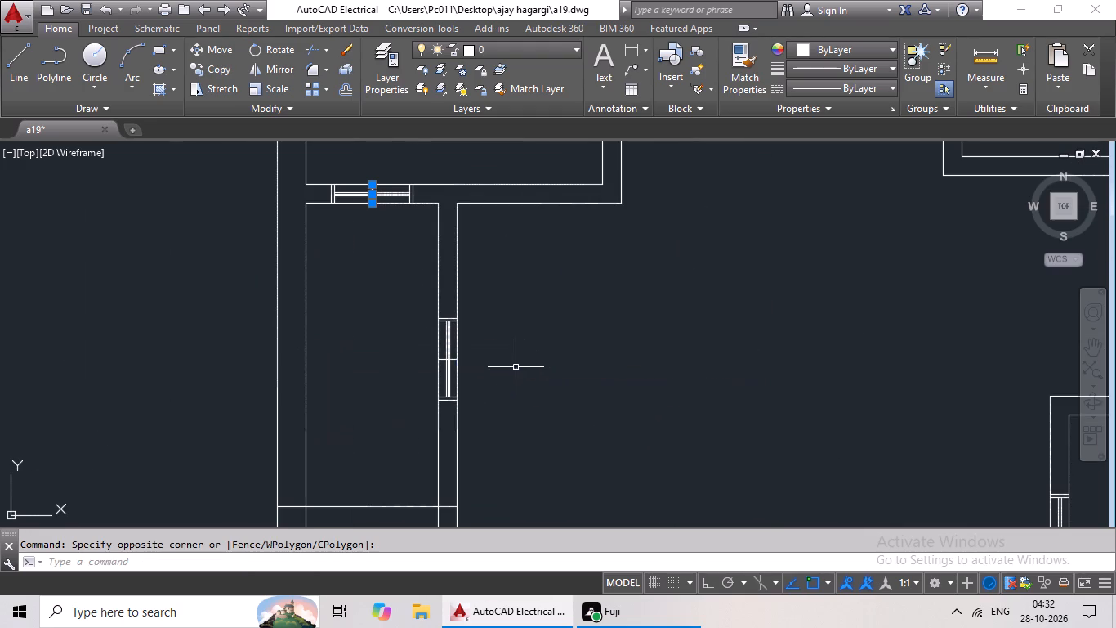
pyautogui.scroll(4, 454, 361)
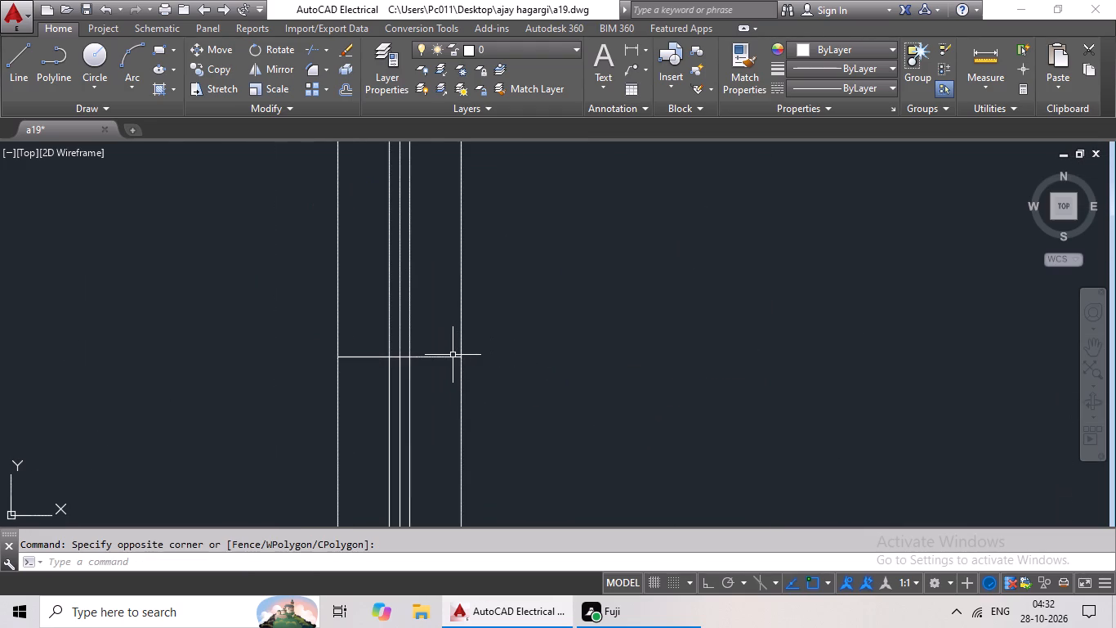
pyautogui.click(449, 357)
# Add the midpoint marks of the two windows in the lower left rooms' bottom partition and erase all selected marks.
pyautogui.scroll(-6, 570, 340)
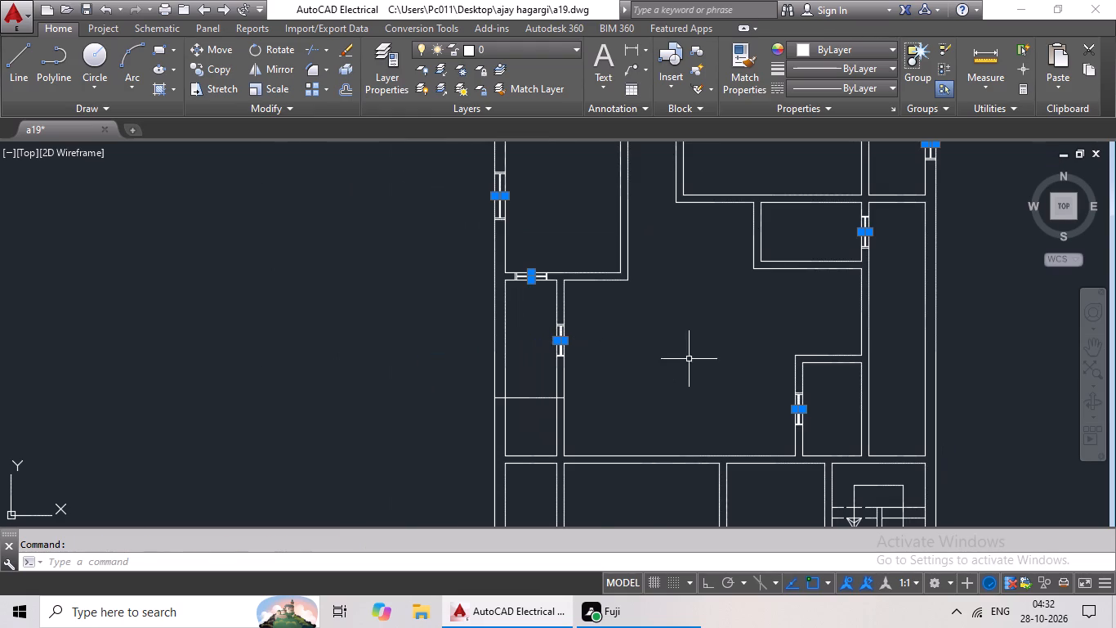
pyautogui.scroll(-3, 690, 354)
pyautogui.moveTo(703, 361); pyautogui.dragTo(617, 318, button='middle')
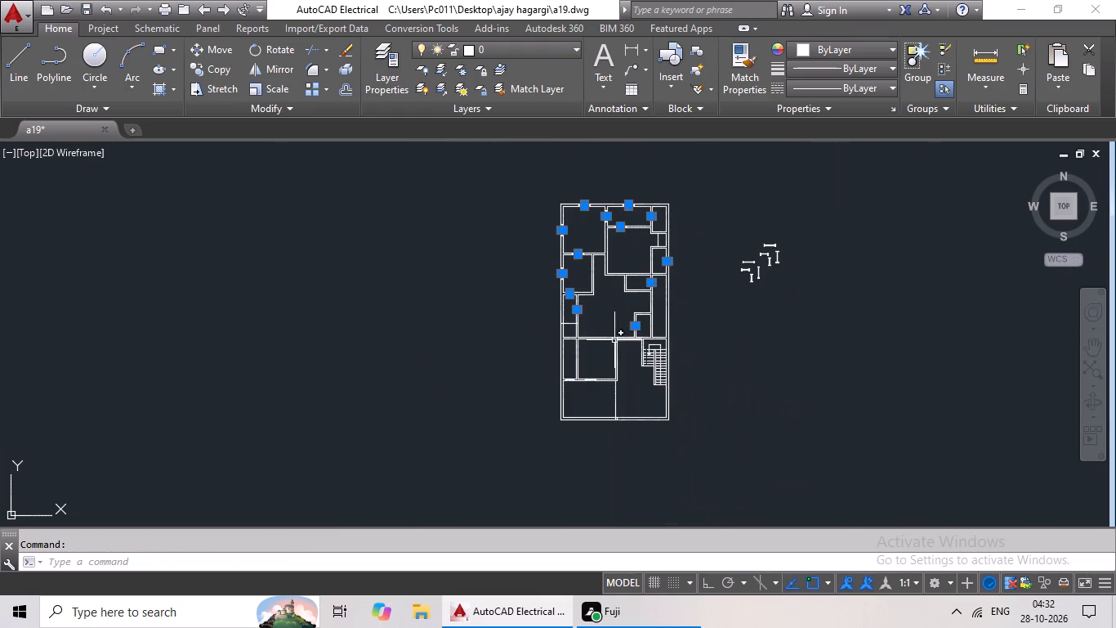
pyautogui.scroll(4, 649, 346)
pyautogui.scroll(-2, 532, 397)
pyautogui.moveTo(533, 397); pyautogui.dragTo(534, 395, button='middle')
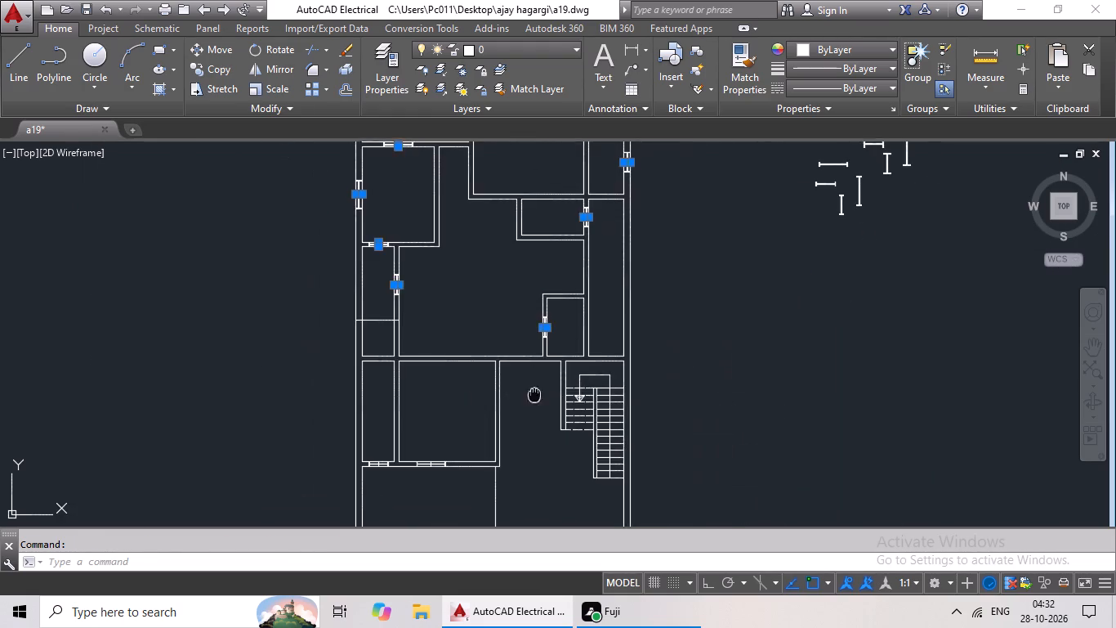
pyautogui.moveTo(534, 395); pyautogui.dragTo(620, 292, button='middle')
pyautogui.scroll(5, 471, 357)
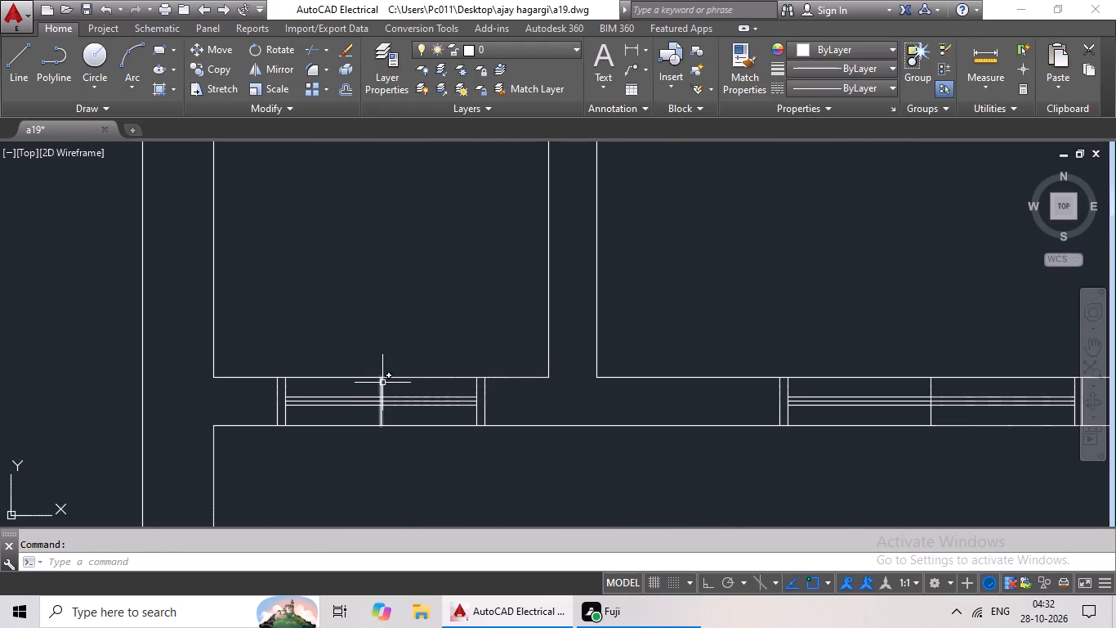
pyautogui.click(382, 383)
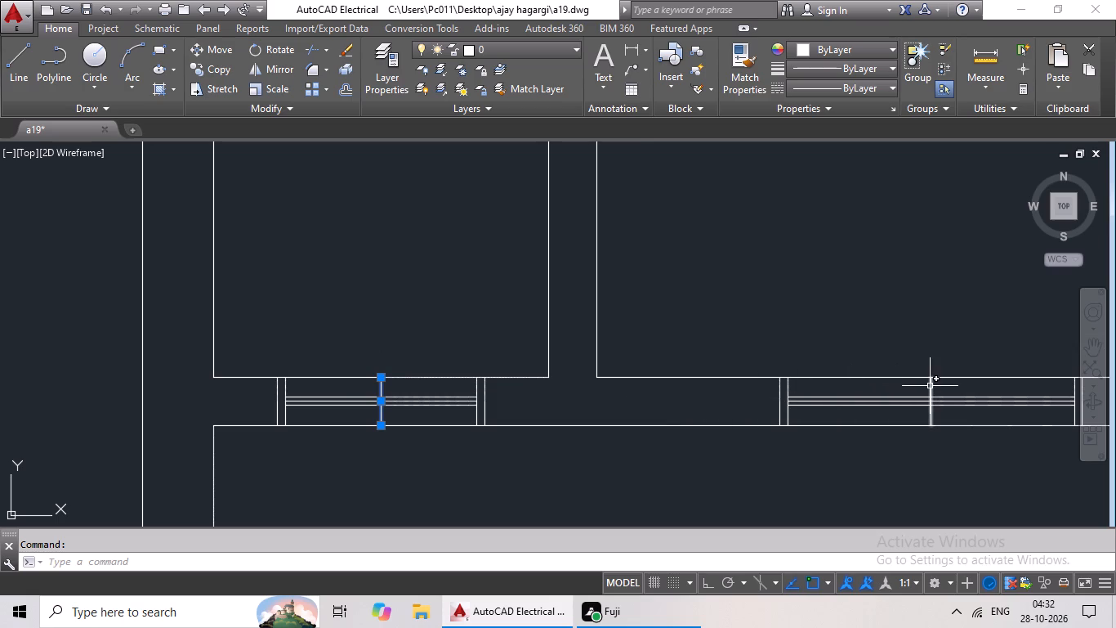
pyautogui.click(930, 385)
pyautogui.scroll(-7, 935, 385)
pyautogui.moveTo(957, 375); pyautogui.dragTo(654, 433, button='middle')
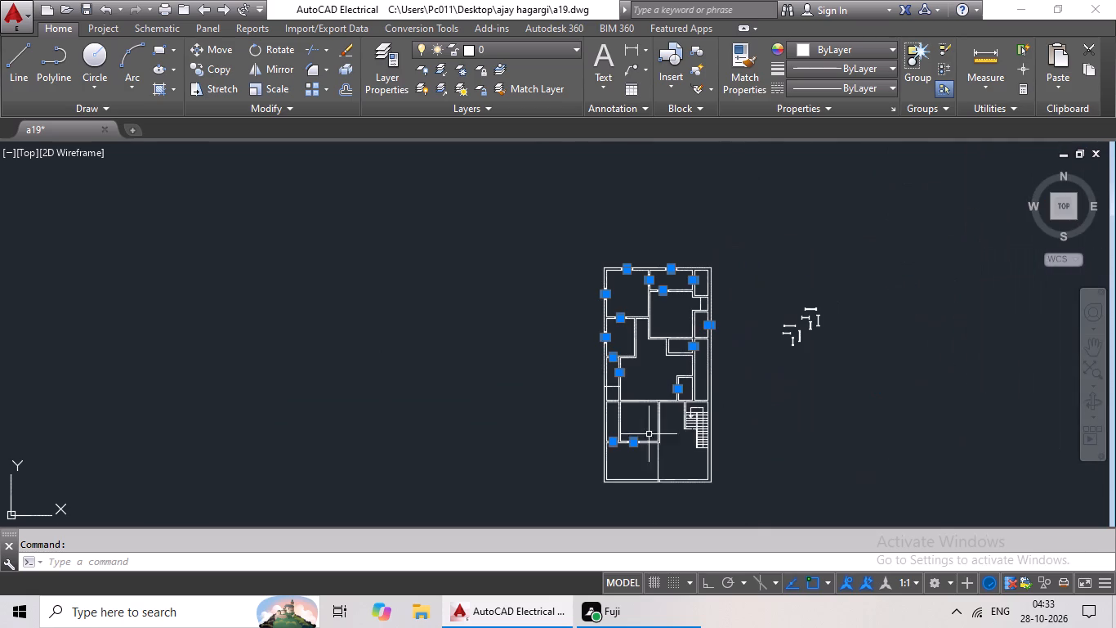
pyautogui.press('Delete')
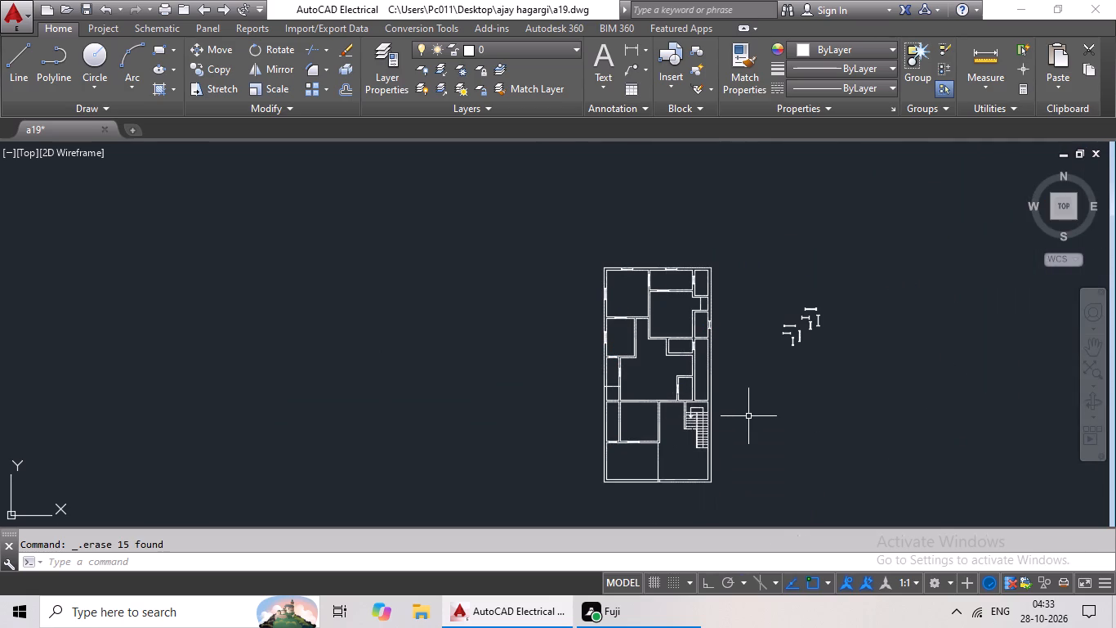
# Erase the group of spare window symbols lying outside the plan, beside its right outer wall.
pyautogui.moveTo(770, 397); pyautogui.dragTo(696, 414, button='middle')
pyautogui.moveTo(819, 302); pyautogui.dragTo(777, 397)
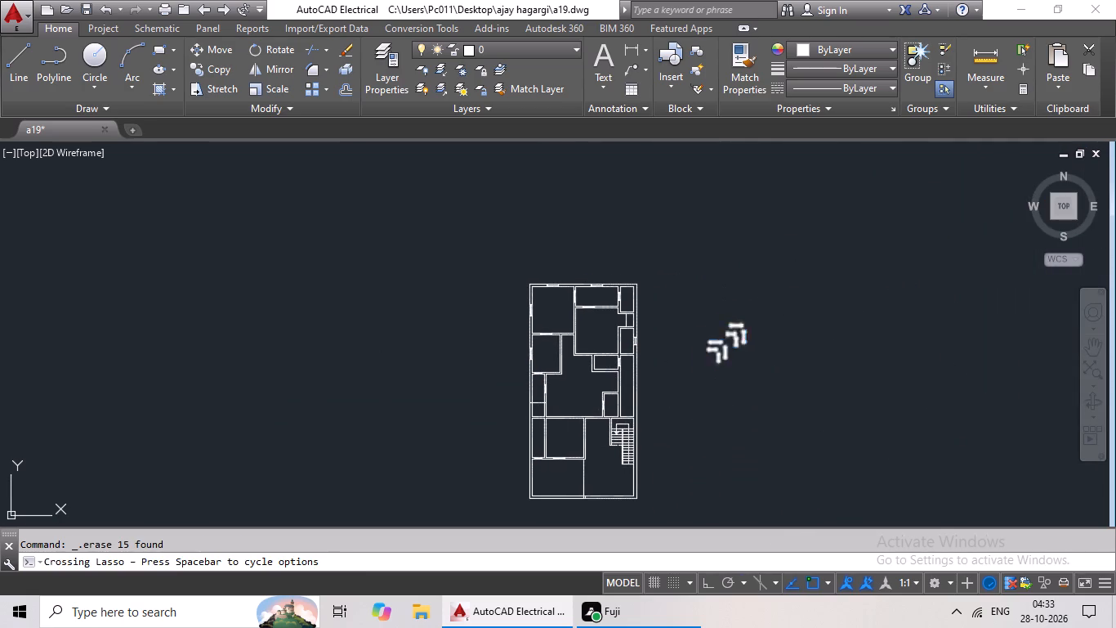
pyautogui.press('Delete')
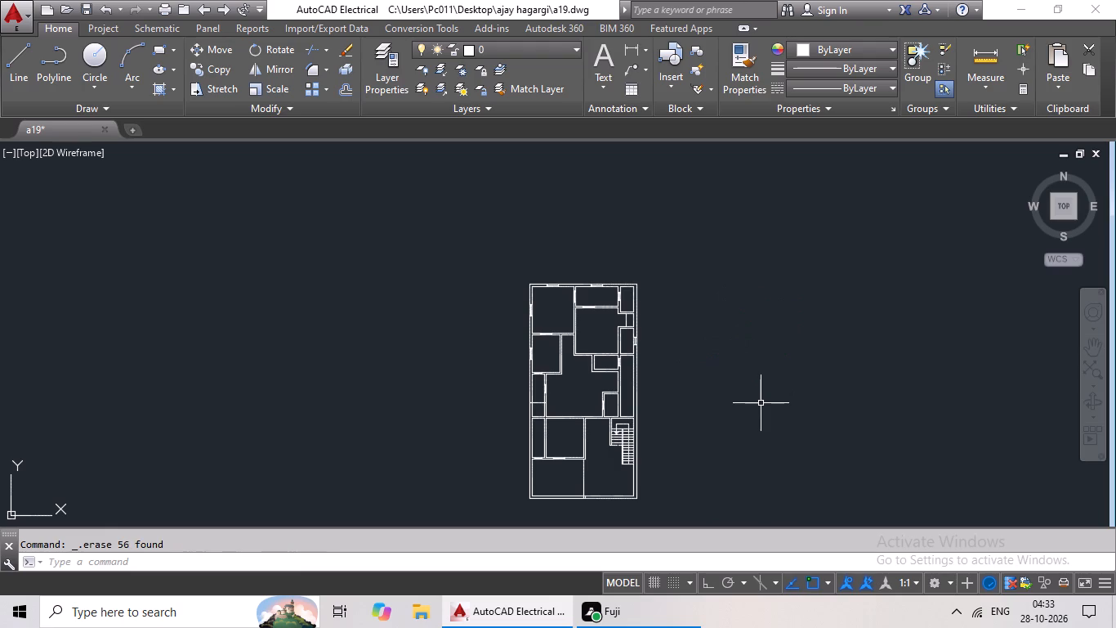
# Draw a 6" line across the partition below the top left room, close to its right end.
pyautogui.click(25, 75)
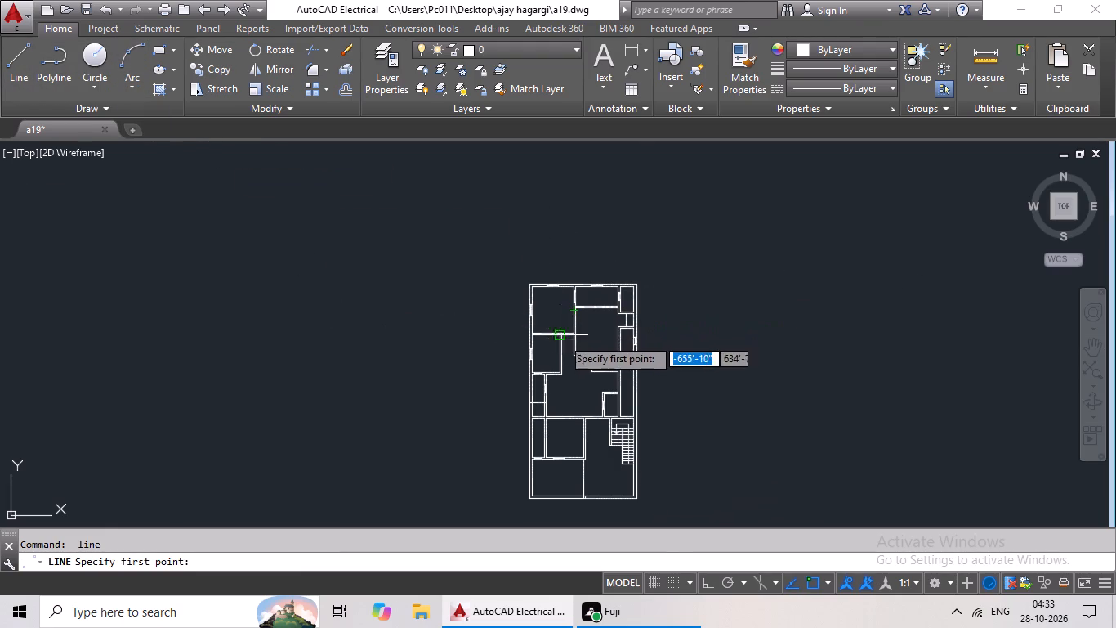
pyautogui.scroll(3, 576, 349)
pyautogui.scroll(3, 530, 298)
pyautogui.moveTo(543, 301); pyautogui.dragTo(422, 400, button='middle')
pyautogui.scroll(-2, 442, 379)
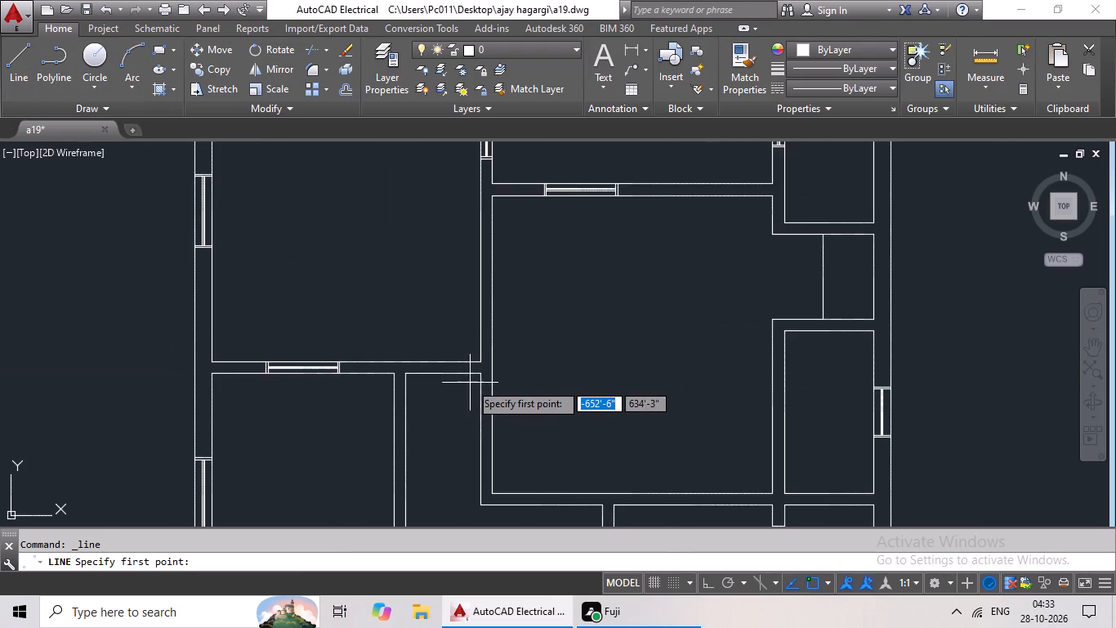
pyautogui.scroll(3, 471, 383)
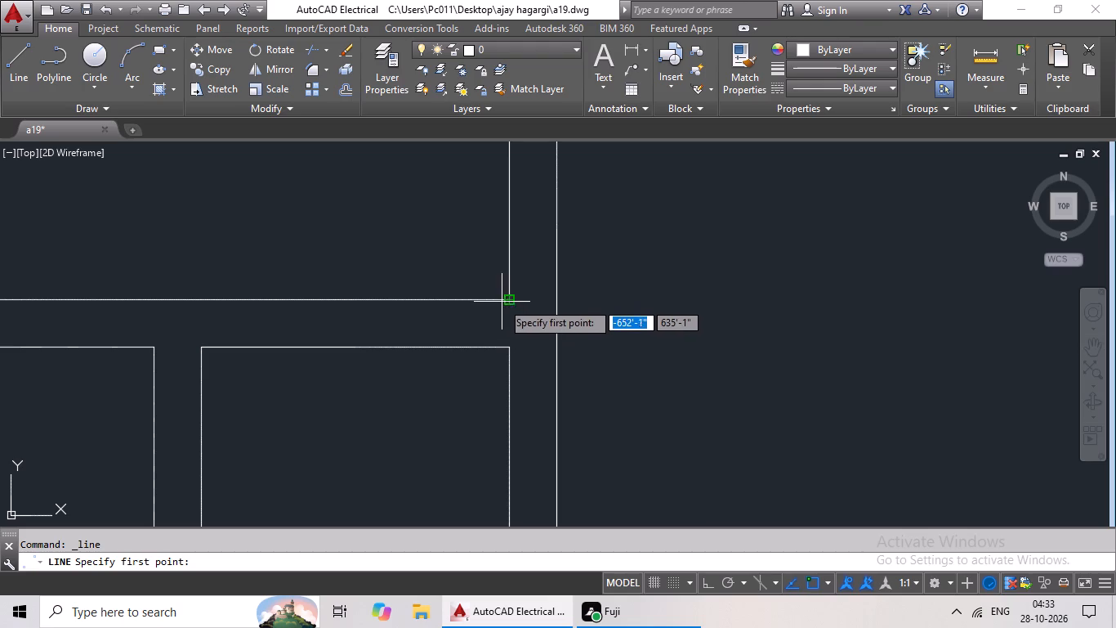
pyautogui.click(497, 298)
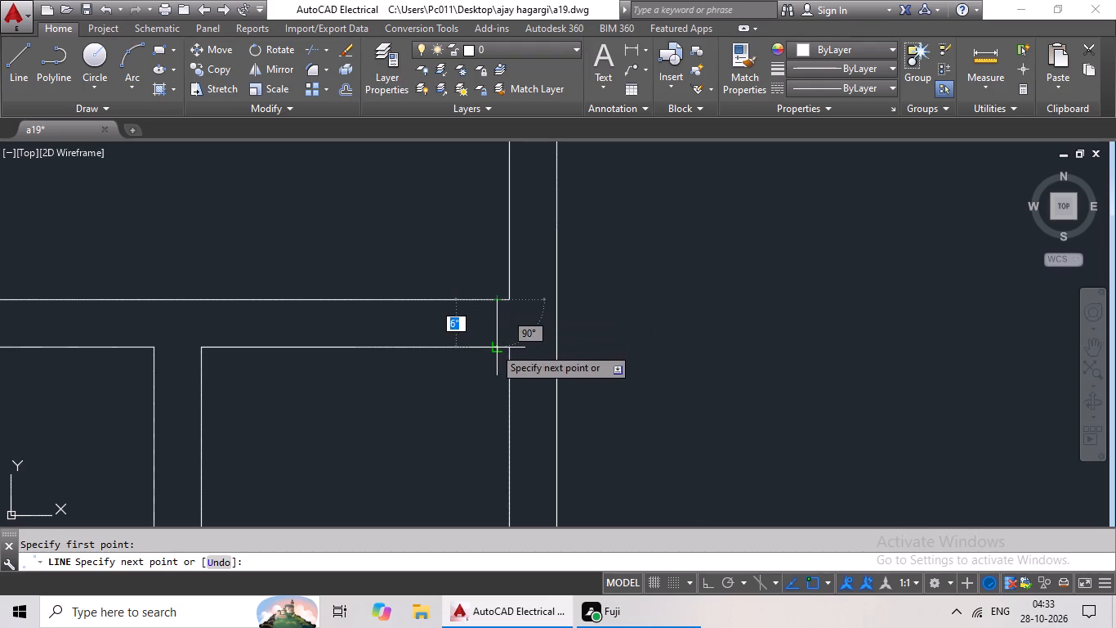
pyautogui.click(493, 348)
pyautogui.press('Escape')
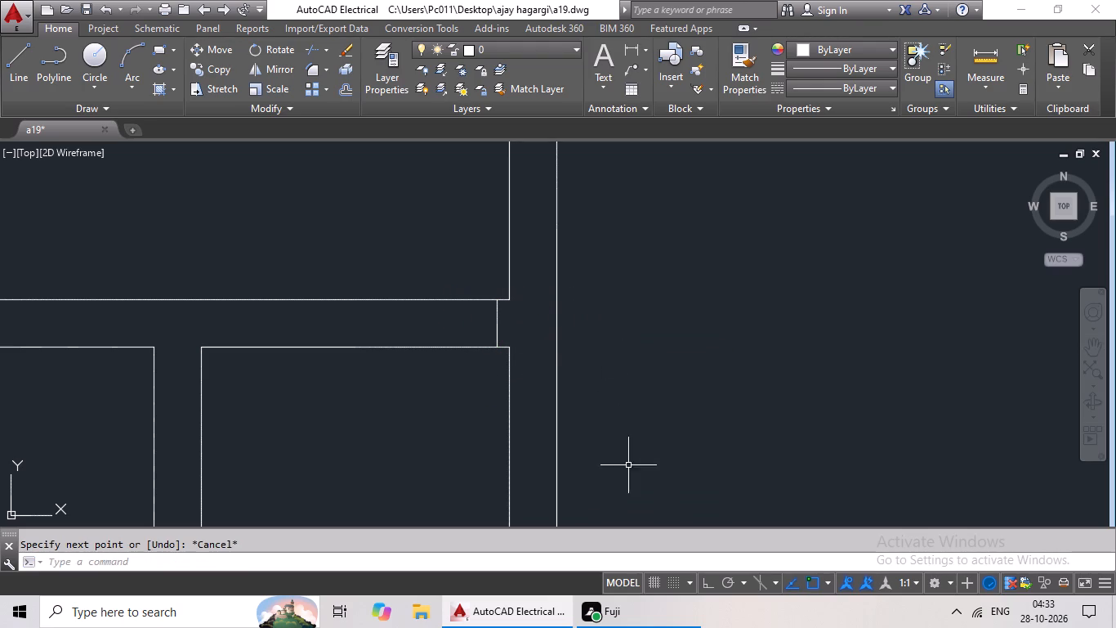
# With Ortho on, offset the new line across the top left room's lower partition 3' to the left.
pyautogui.click(697, 577)
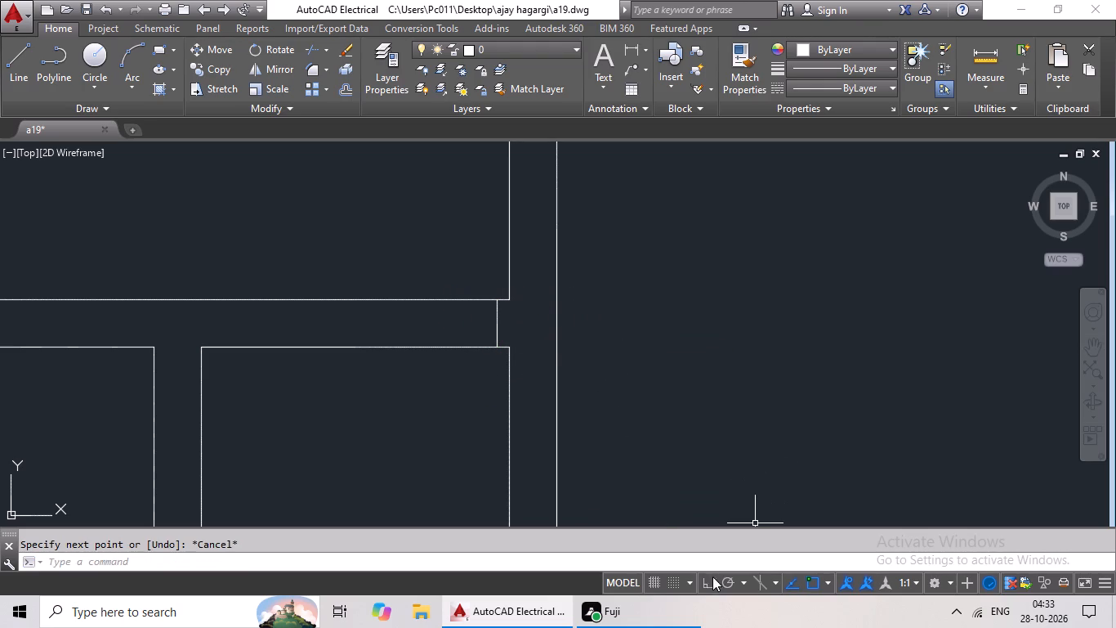
pyautogui.click(704, 587)
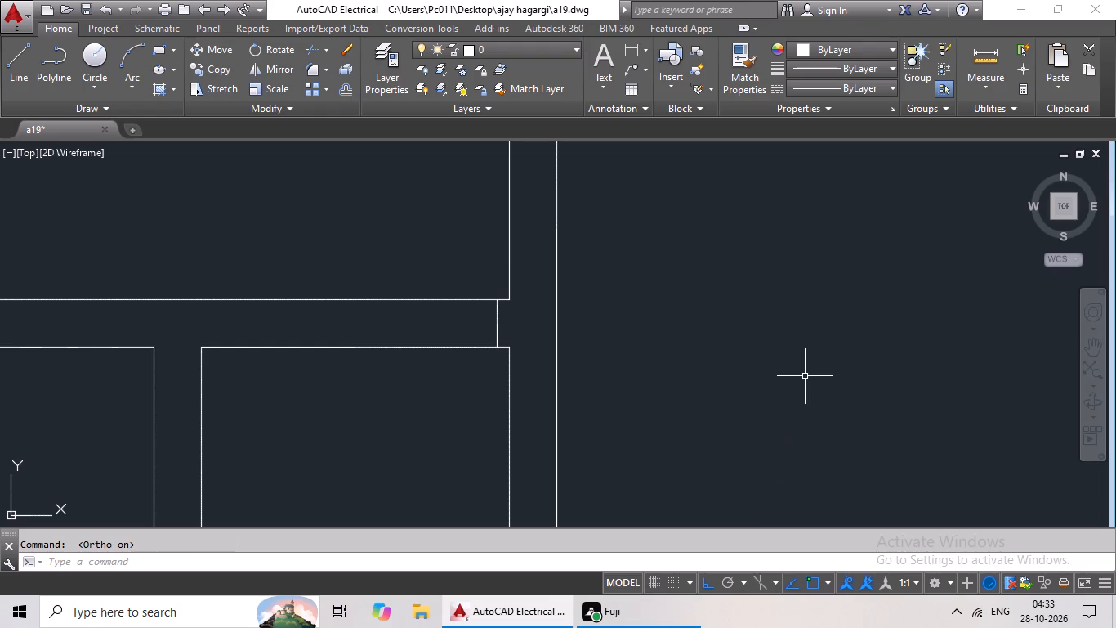
pyautogui.press('Escape')
pyautogui.press('o')
pyautogui.press('Return')
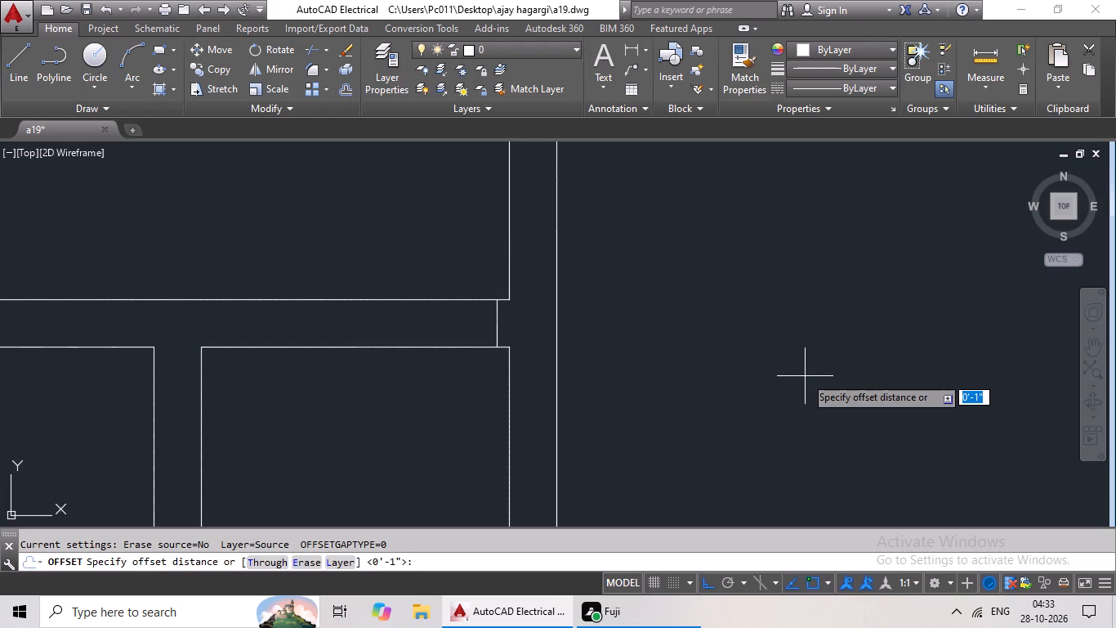
pyautogui.write("3'")
pyautogui.press('Return')
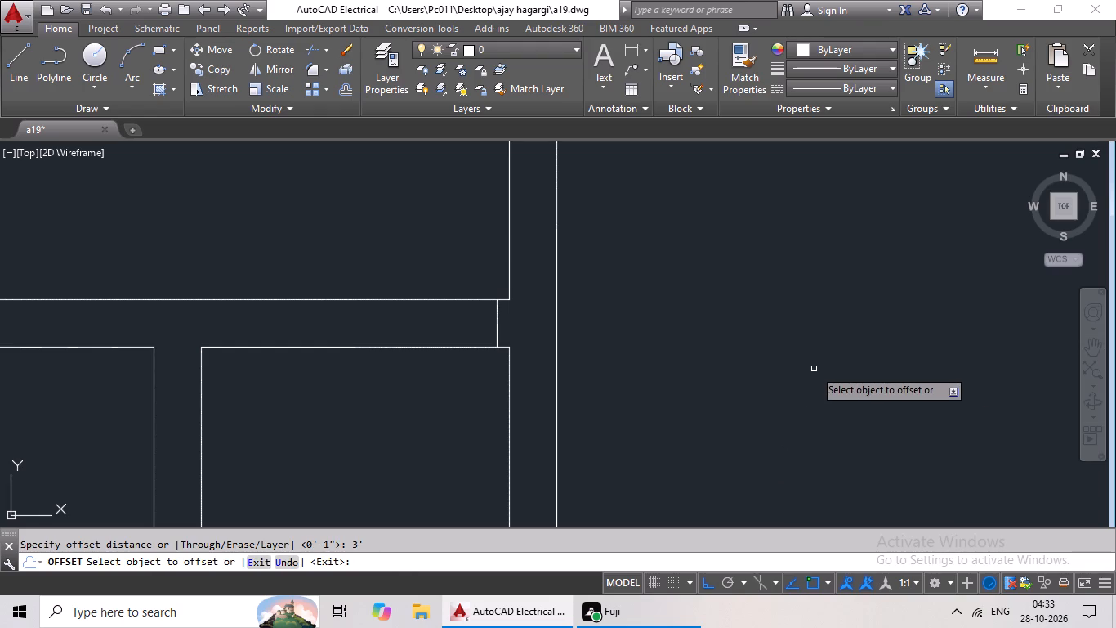
pyautogui.click(497, 321)
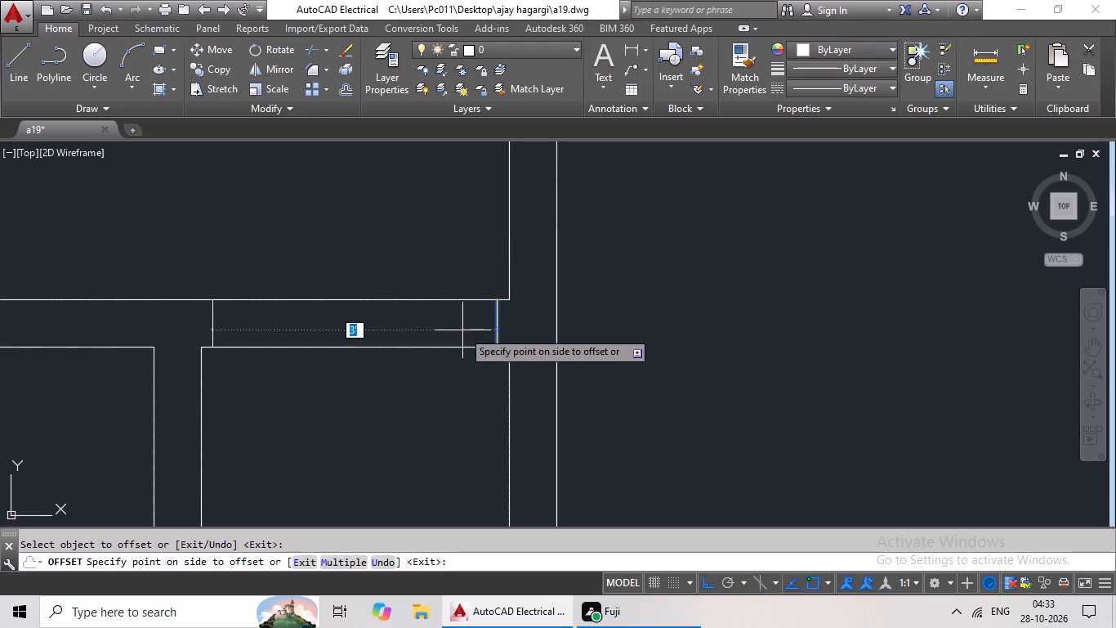
pyautogui.click(462, 330)
# Draw a line across the second left room's right partition, just below its upper end.
pyautogui.scroll(-5, 446, 339)
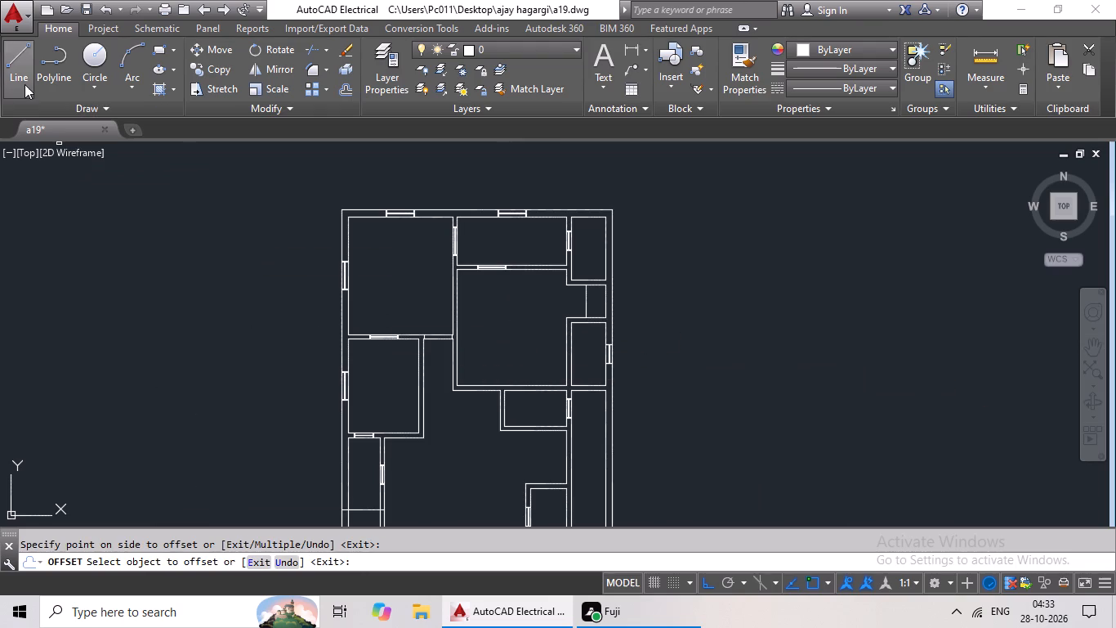
pyautogui.click(25, 83)
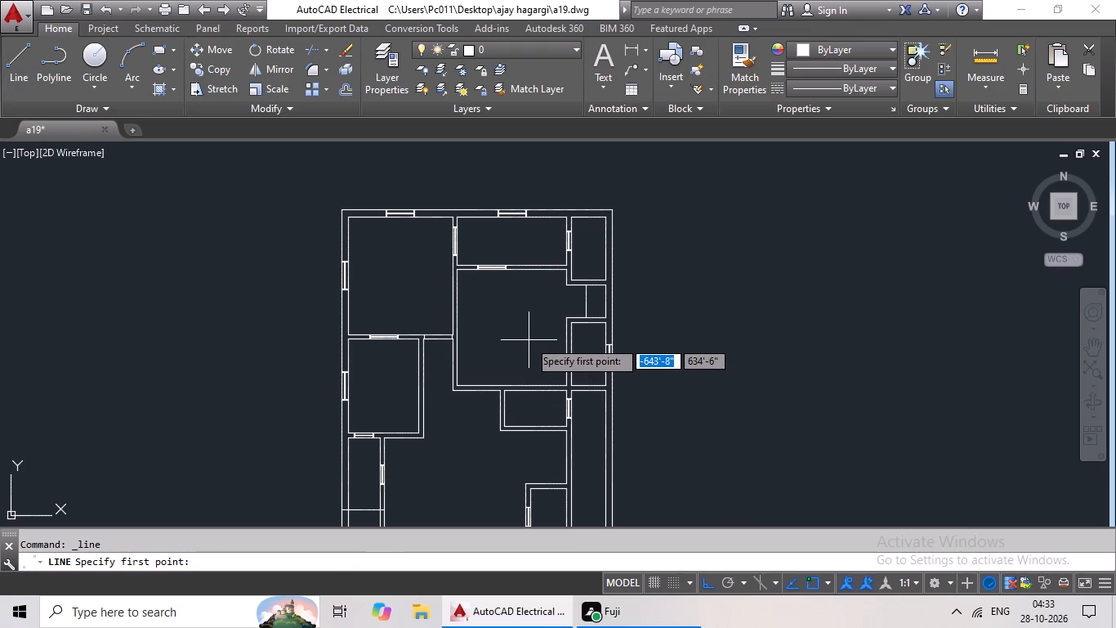
pyautogui.scroll(2, 502, 355)
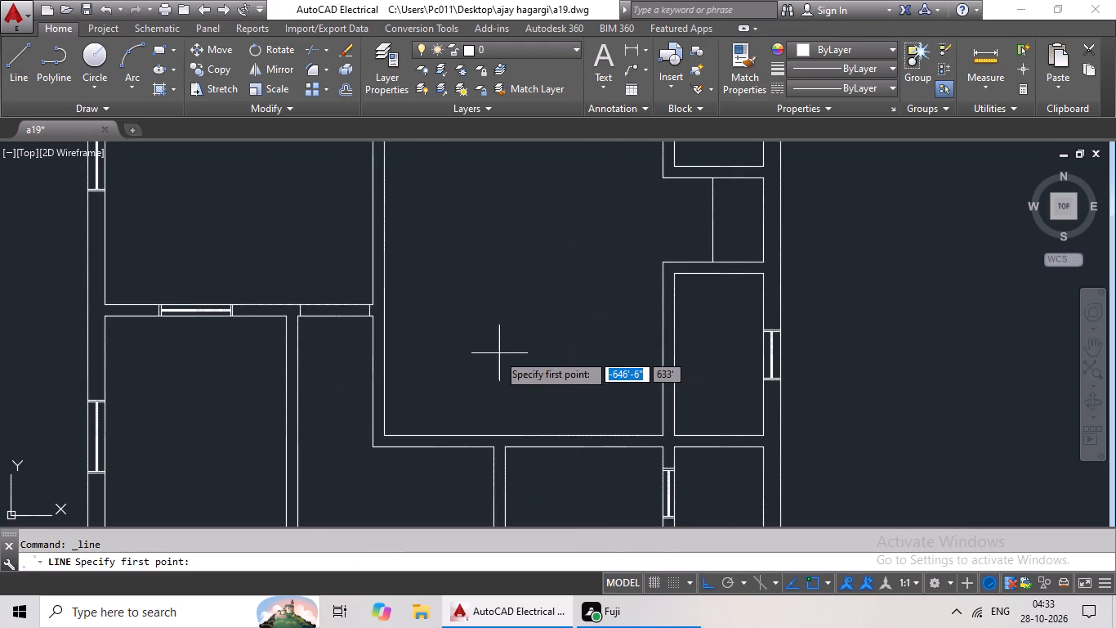
pyautogui.scroll(3, 311, 334)
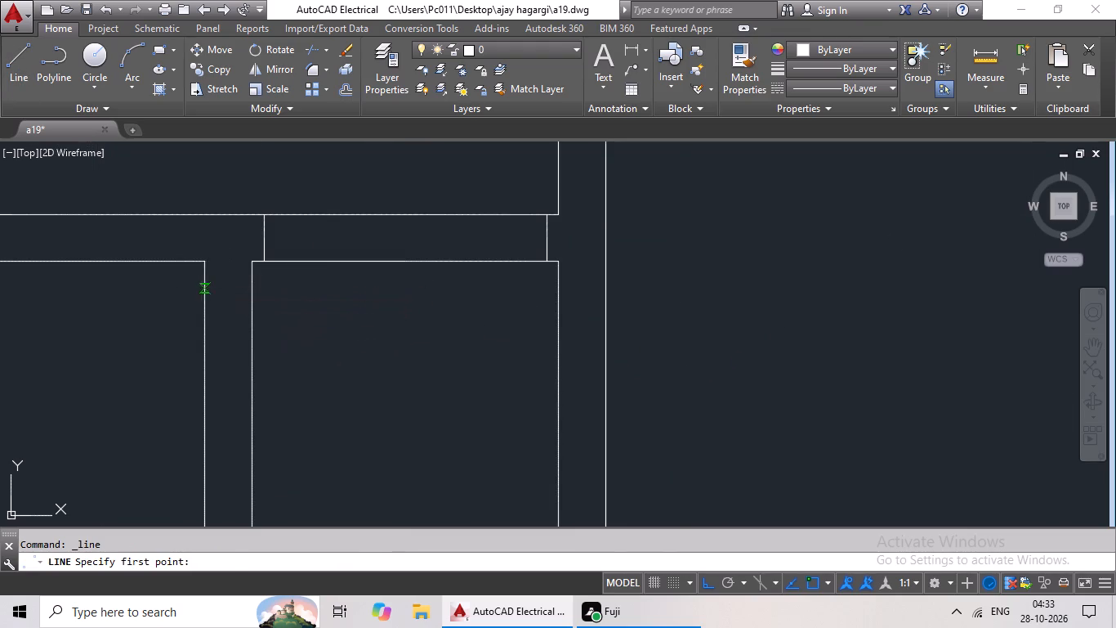
pyautogui.click(202, 289)
pyautogui.click(252, 286)
pyautogui.press('Escape')
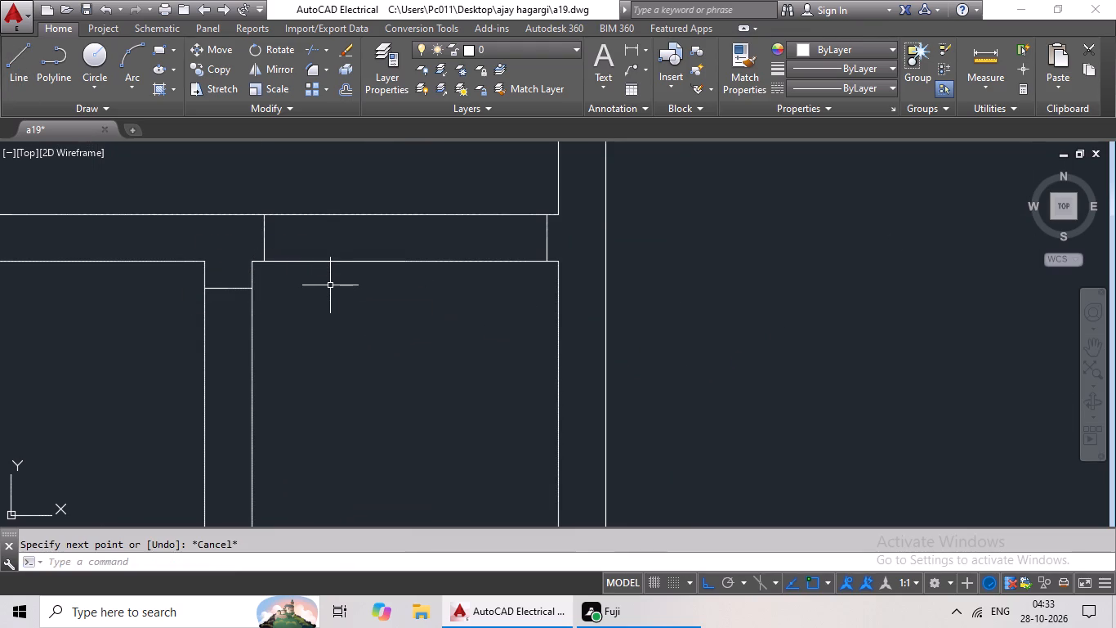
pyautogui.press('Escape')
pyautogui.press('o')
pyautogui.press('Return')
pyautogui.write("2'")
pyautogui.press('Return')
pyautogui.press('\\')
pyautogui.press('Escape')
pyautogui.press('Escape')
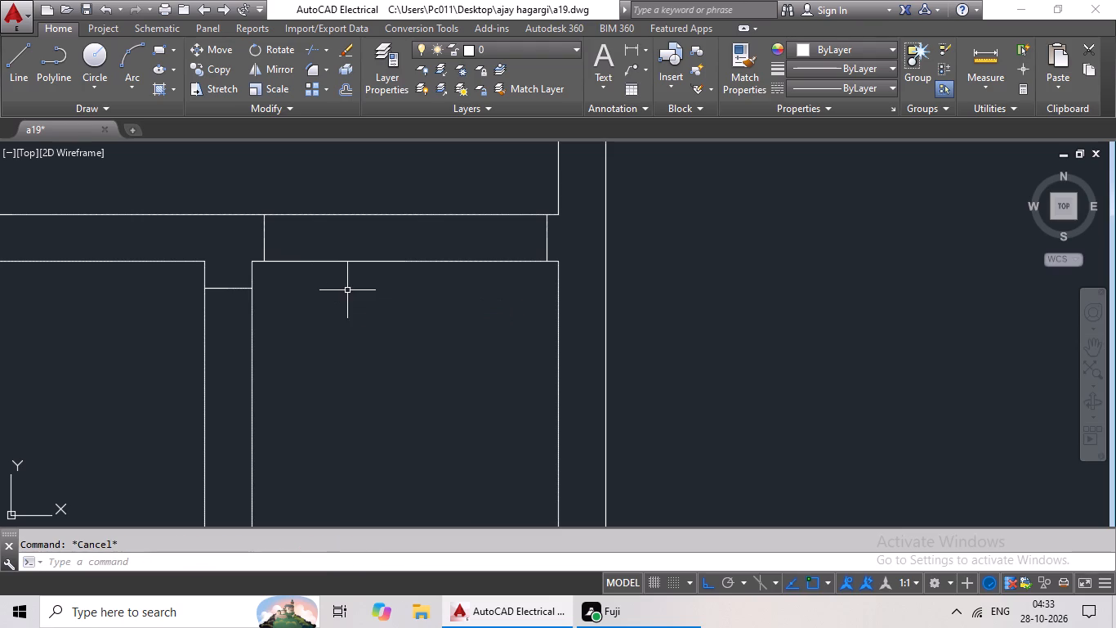
# Offset the line across the second left room's right partition 2' downward.
pyautogui.press('Escape')
pyautogui.press('o')
pyautogui.press('Return')
pyautogui.write("2'")
pyautogui.press('Return')
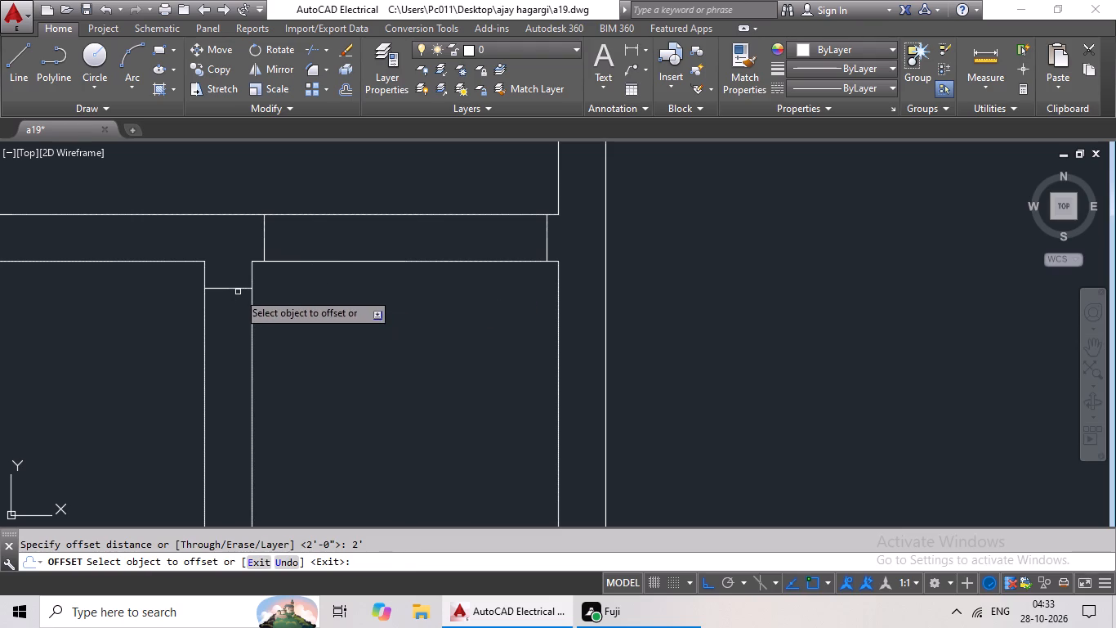
pyautogui.click(239, 287)
pyautogui.click(236, 323)
# Draw a 6" line across the partition below the top middle room, close to its right end.
pyautogui.click(17, 75)
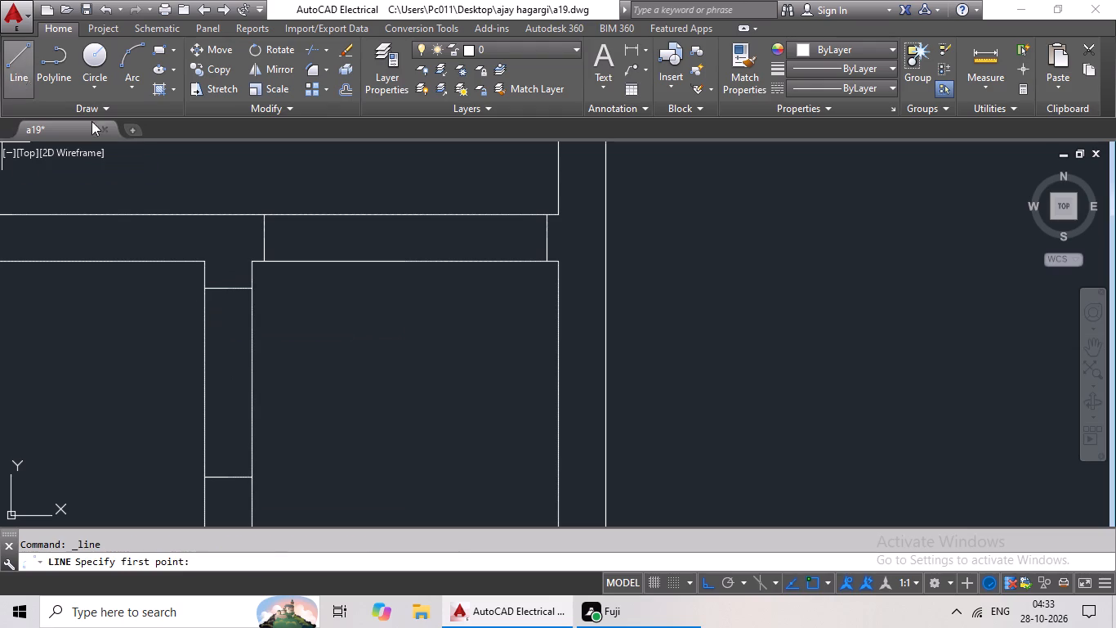
pyautogui.scroll(-3, 530, 320)
pyautogui.moveTo(639, 298); pyautogui.dragTo(390, 372, button='middle')
pyautogui.middleClick(373, 376)
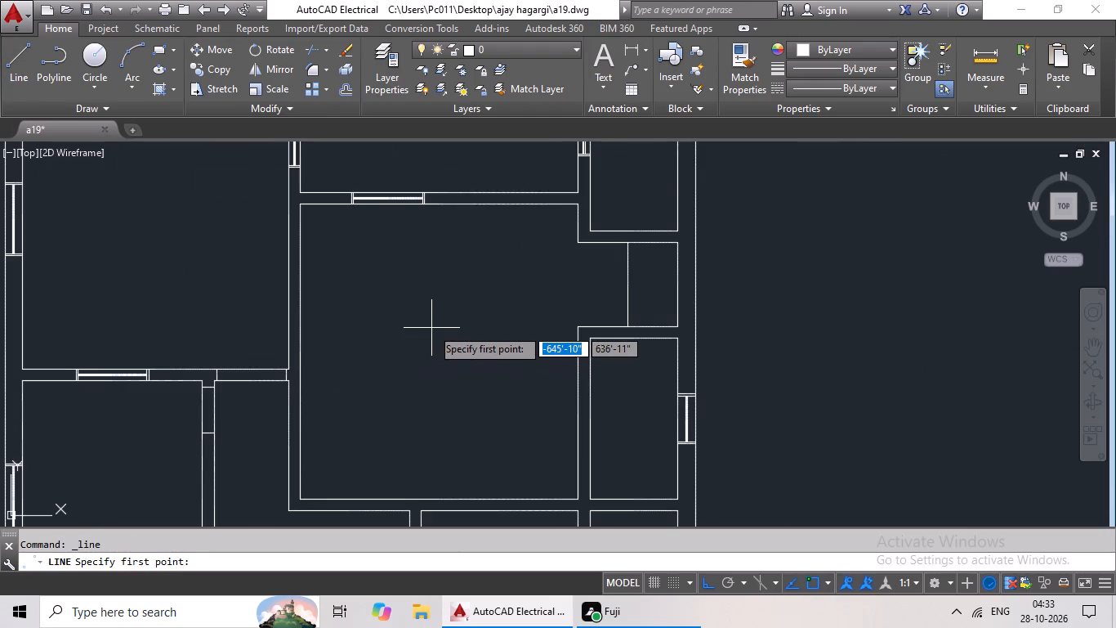
pyautogui.scroll(-1, 431, 328)
pyautogui.moveTo(437, 318); pyautogui.dragTo(323, 377, button='middle')
pyautogui.moveTo(367, 320); pyautogui.dragTo(328, 385, button='middle')
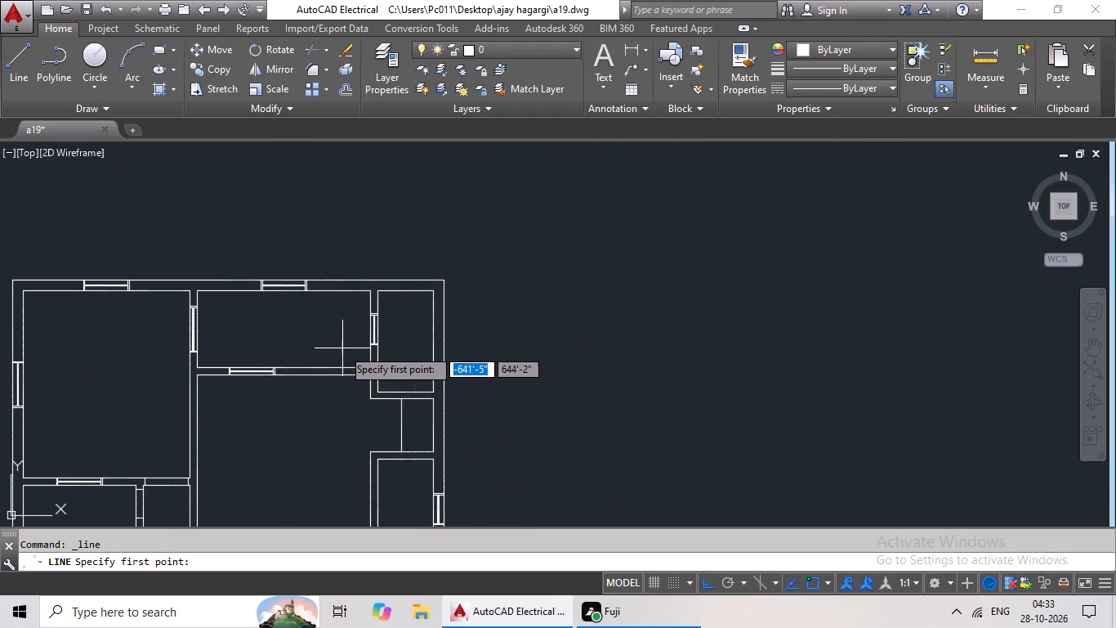
pyautogui.scroll(3, 351, 387)
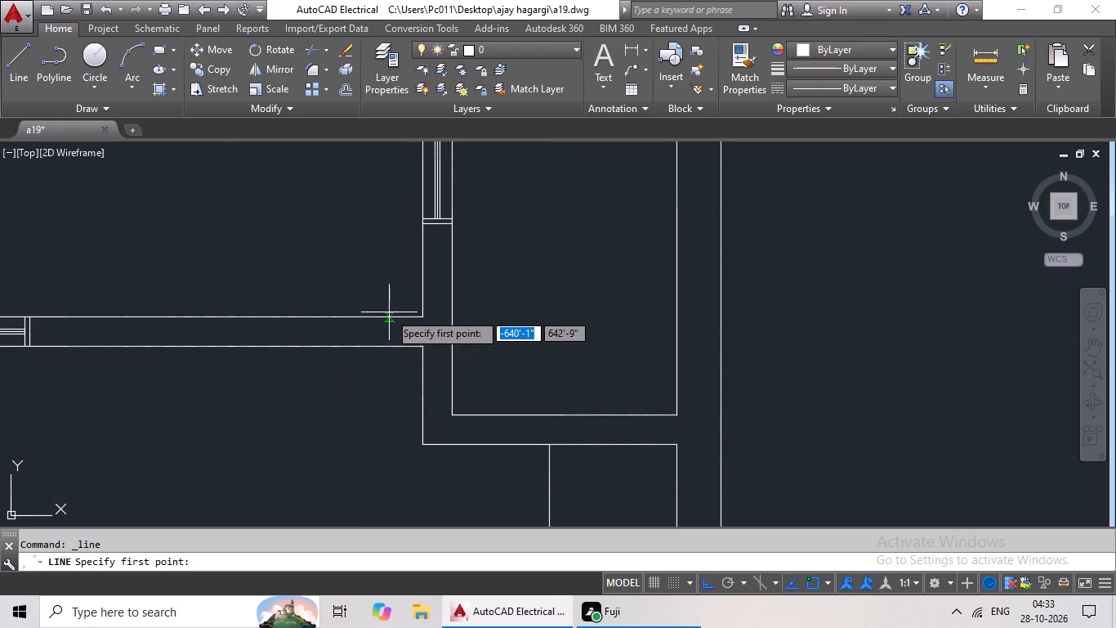
pyautogui.click(389, 317)
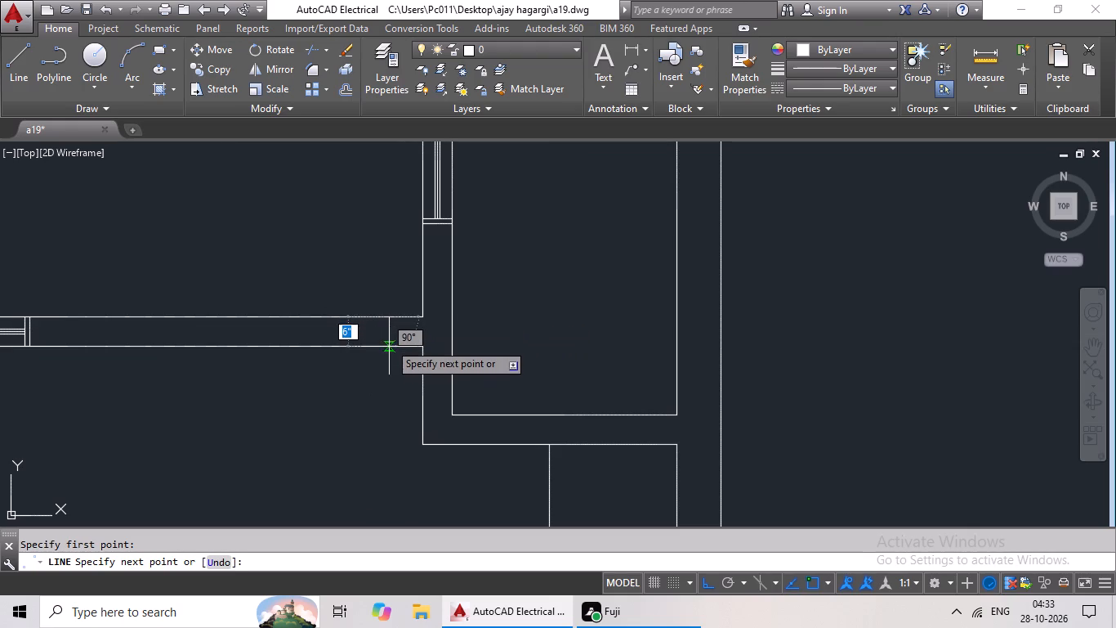
pyautogui.click(389, 345)
pyautogui.press('Escape')
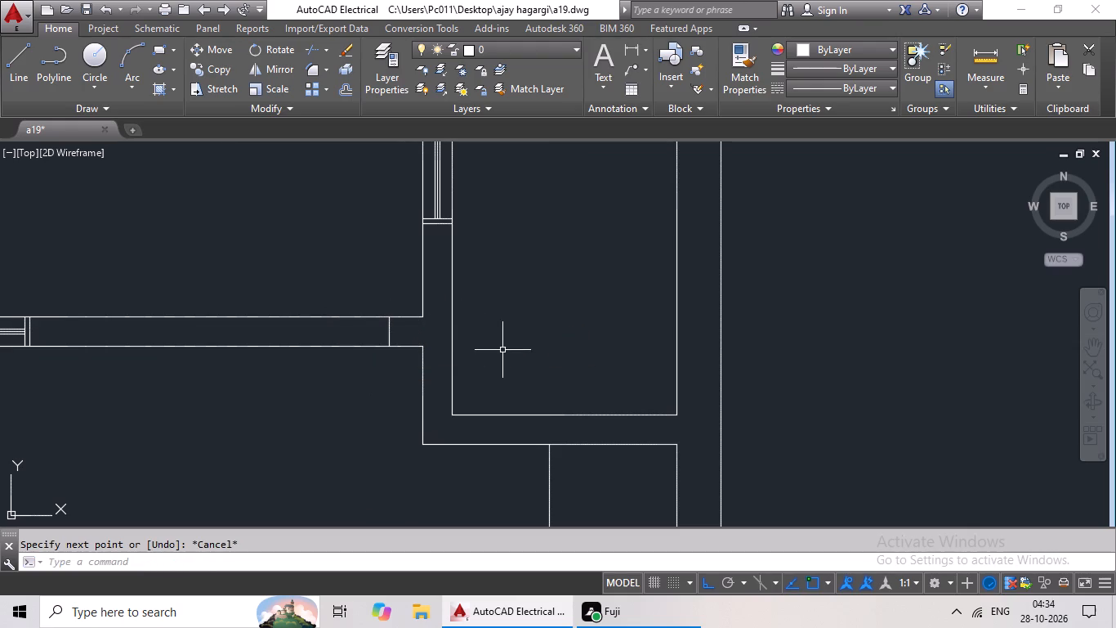
# Offset the new line across the top middle room's lower partition 3' to the left.
pyautogui.press('o')
pyautogui.press('Return')
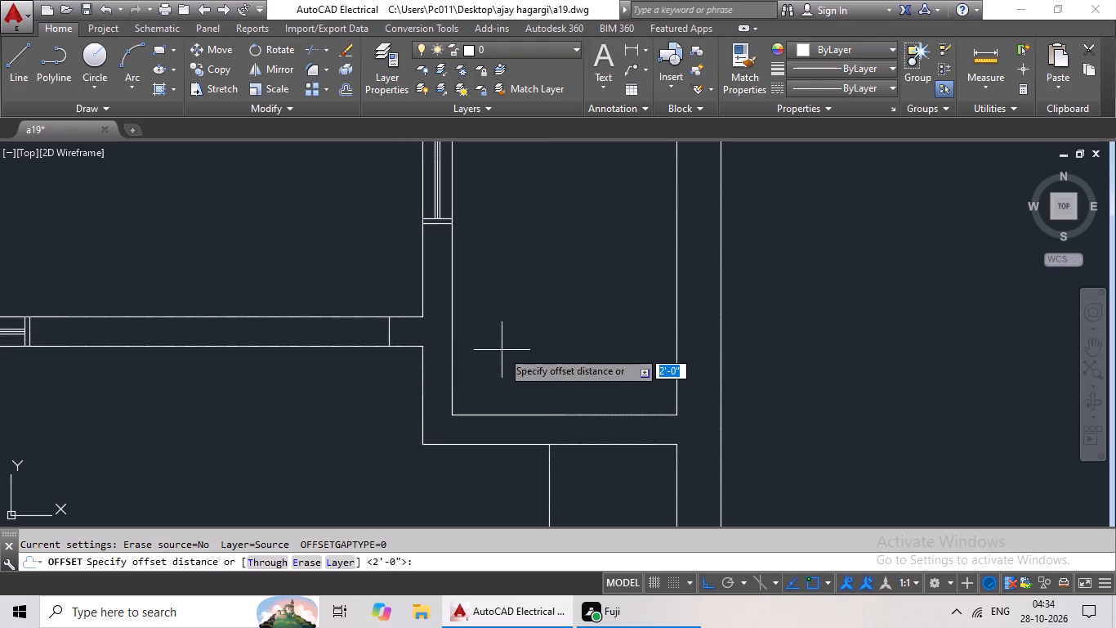
pyautogui.press('3')
pyautogui.press("'")
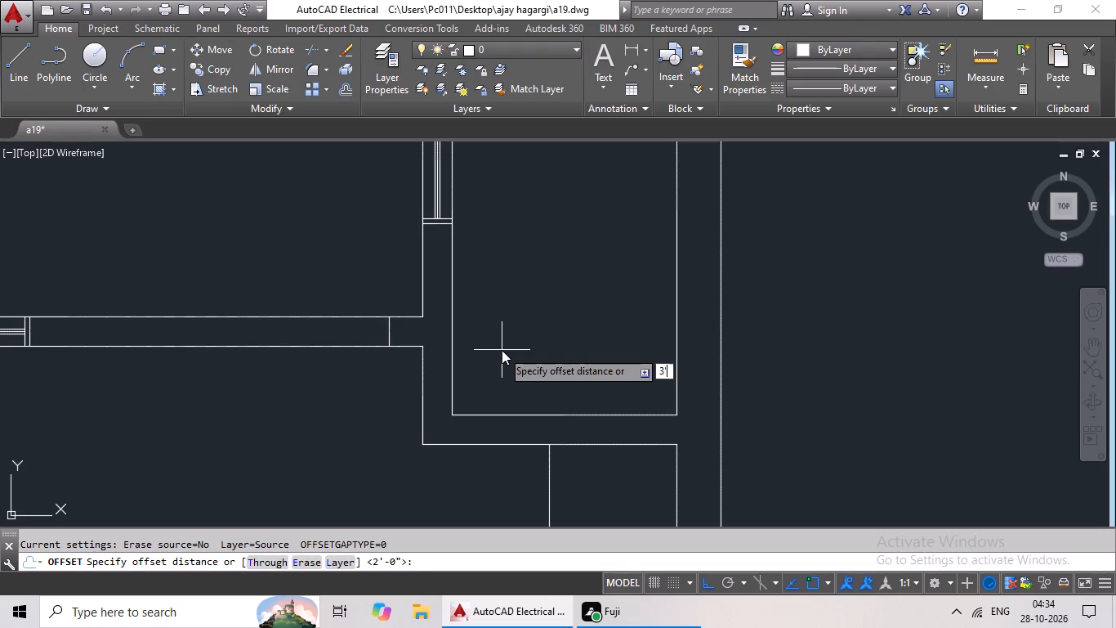
pyautogui.press('Return')
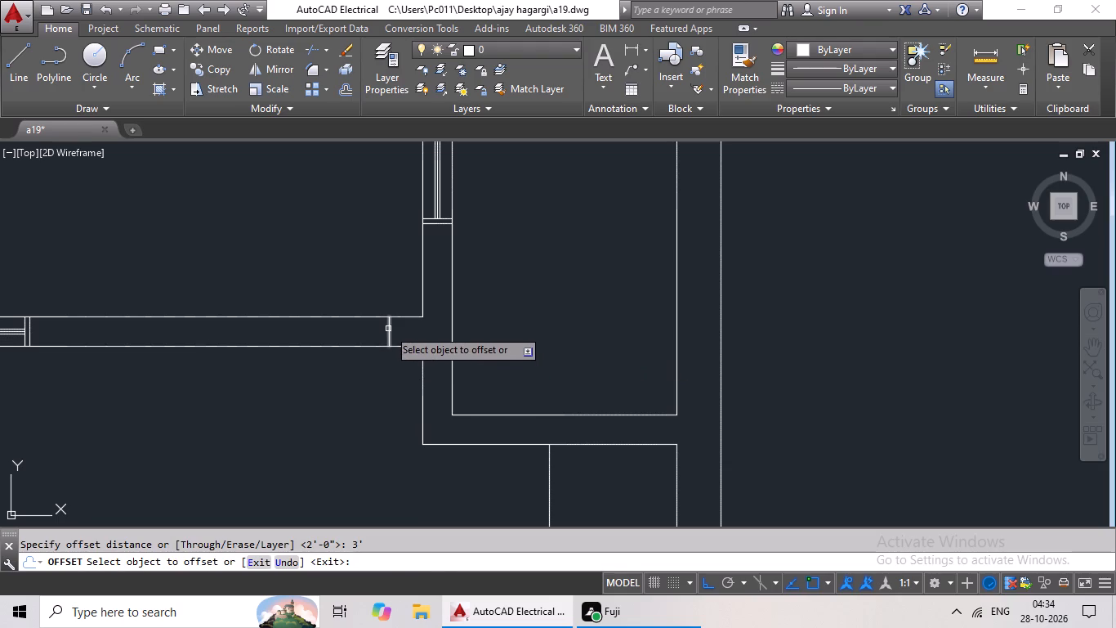
pyautogui.moveTo(388, 328); pyautogui.dragTo(364, 334)
pyautogui.click(272, 363)
# Draw a line across the partition below the top right room, just inside its left end.
pyautogui.click(8, 67)
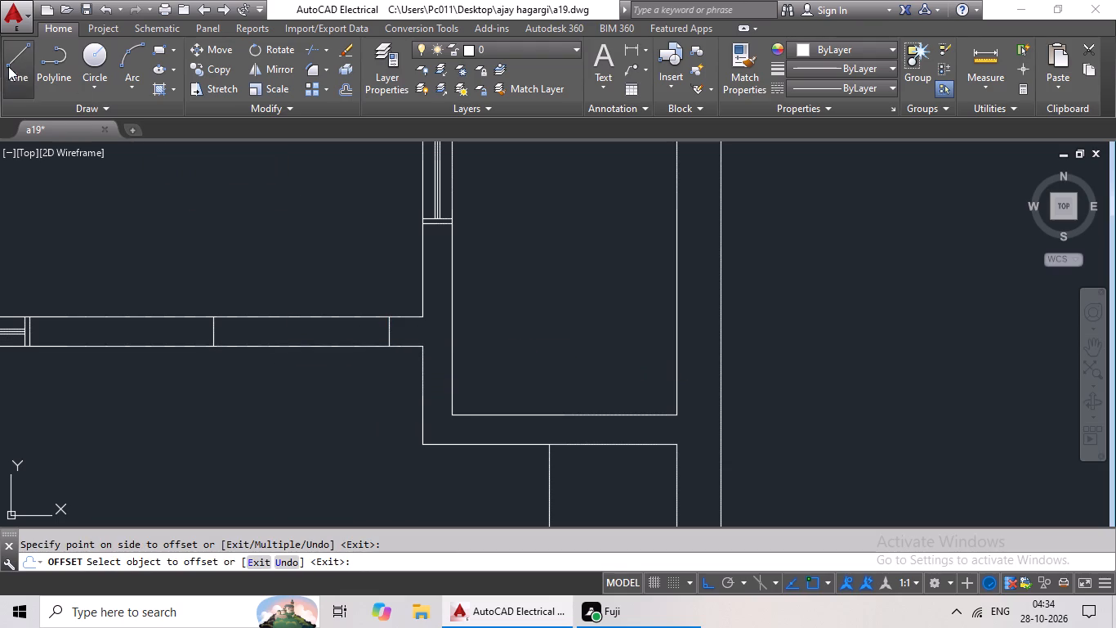
pyautogui.moveTo(549, 370); pyautogui.dragTo(560, 321, button='middle')
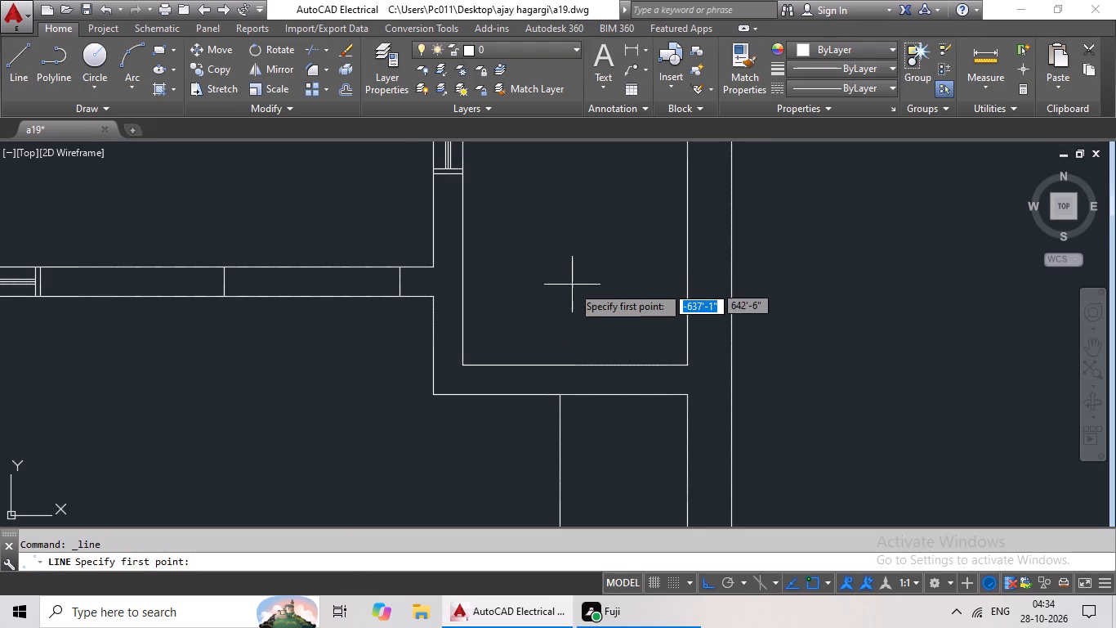
pyautogui.moveTo(580, 265); pyautogui.dragTo(588, 216, button='middle')
pyautogui.scroll(2, 563, 326)
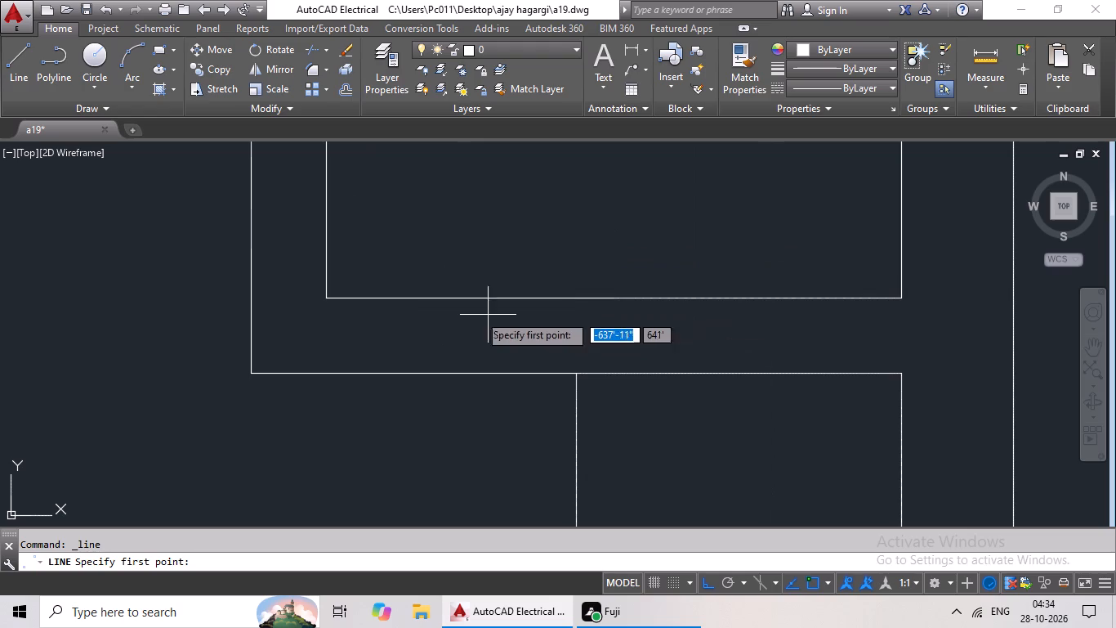
pyautogui.click(355, 298)
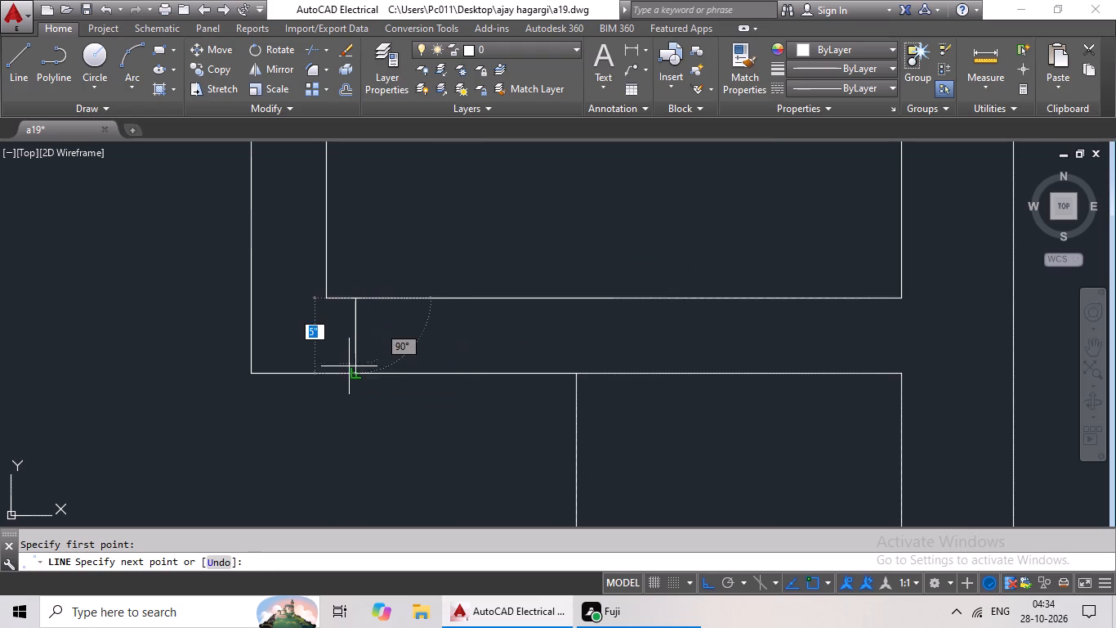
pyautogui.click(349, 377)
pyautogui.press('Escape')
pyautogui.press('Escape')
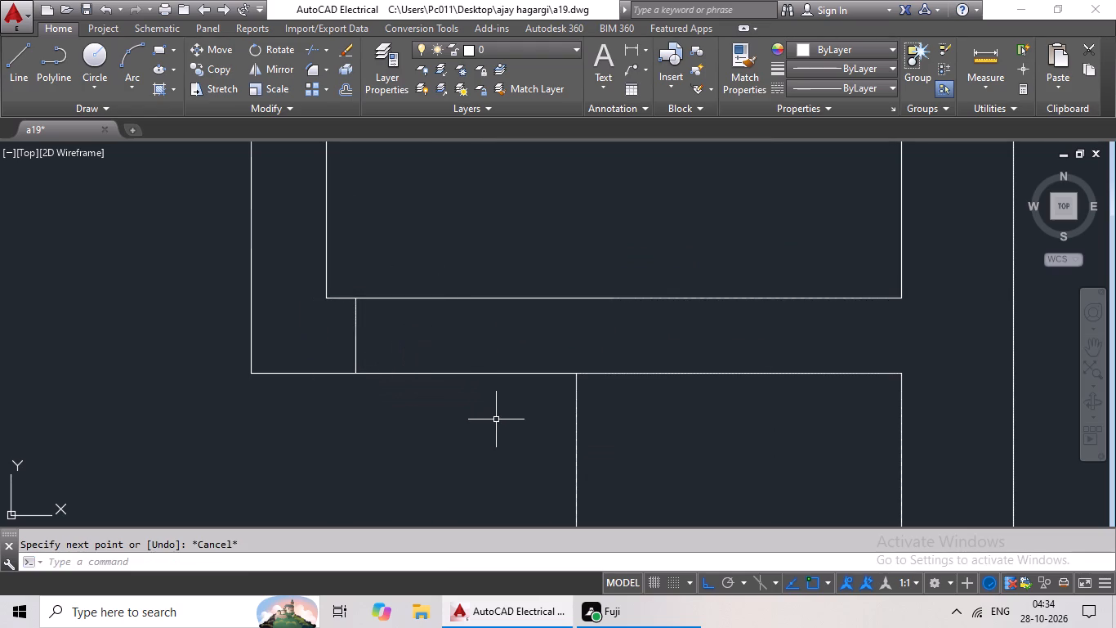
# Offset the line across the top right room's lower partition 2' to the right.
pyautogui.press('o')
pyautogui.press('Return')
pyautogui.write("2'")
pyautogui.press('Return')
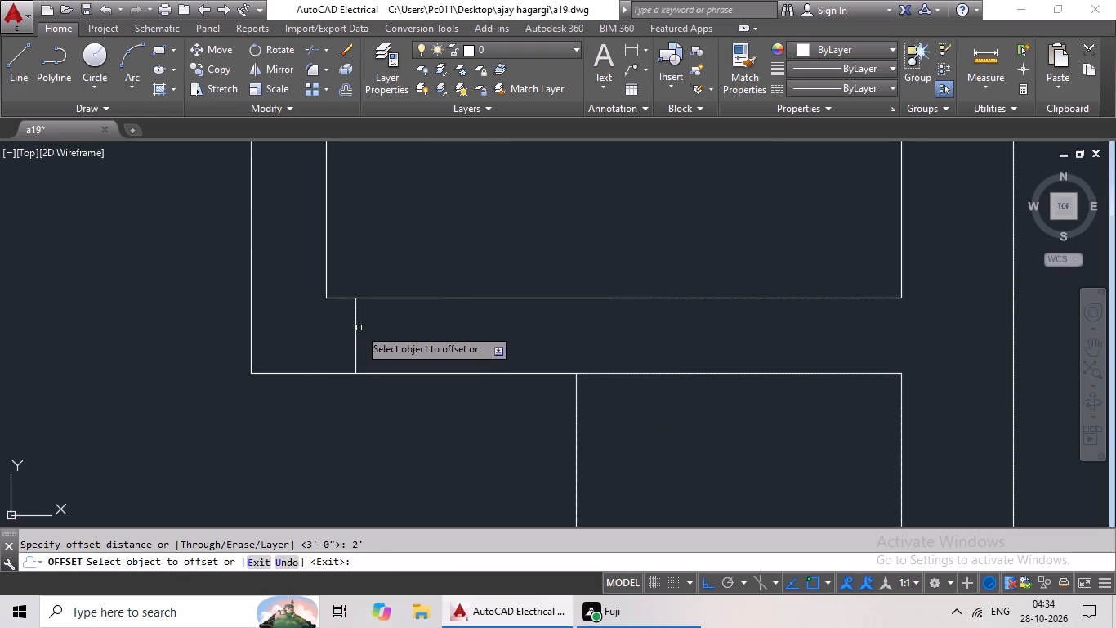
pyautogui.moveTo(356, 331); pyautogui.dragTo(386, 348)
pyautogui.click(506, 391)
pyautogui.scroll(-3, 536, 392)
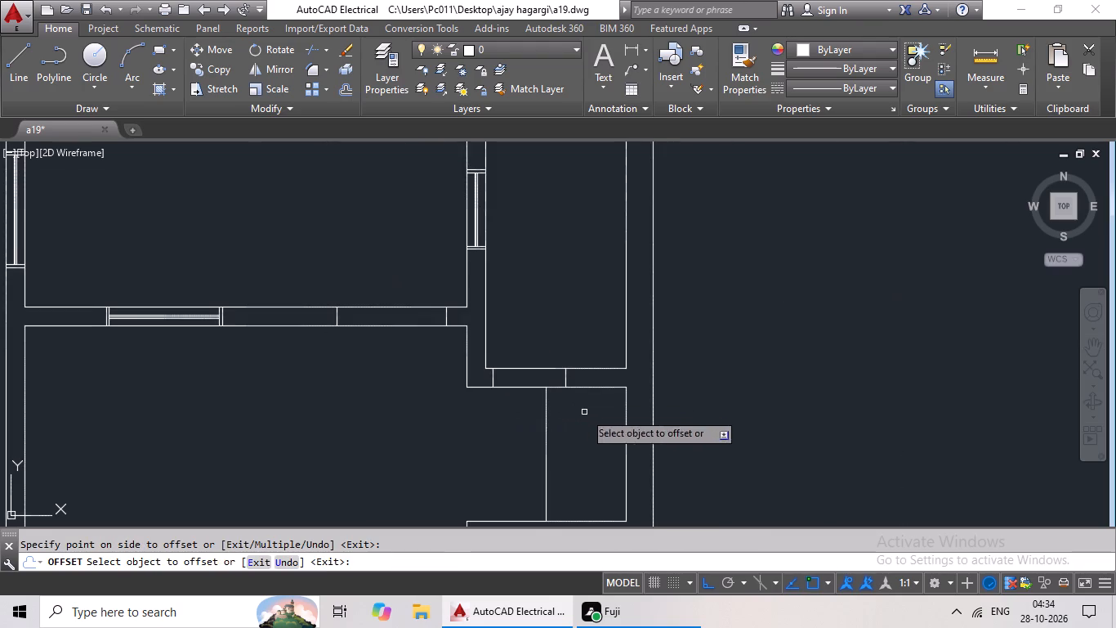
pyautogui.moveTo(584, 411); pyautogui.dragTo(600, 386, button='middle')
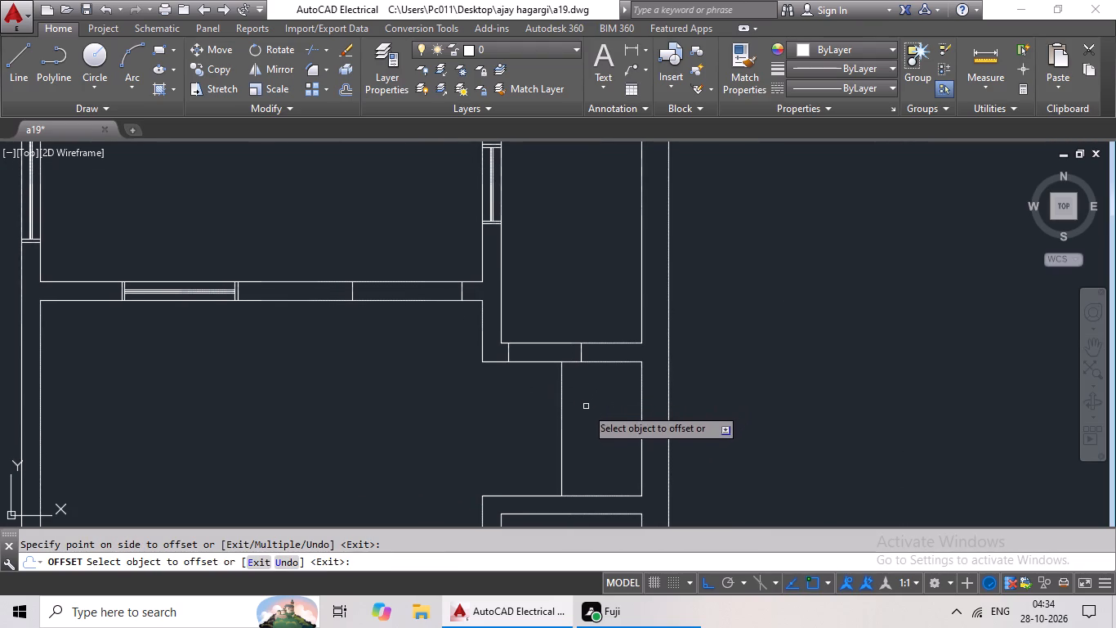
pyautogui.press('Escape')
pyautogui.press('Escape')
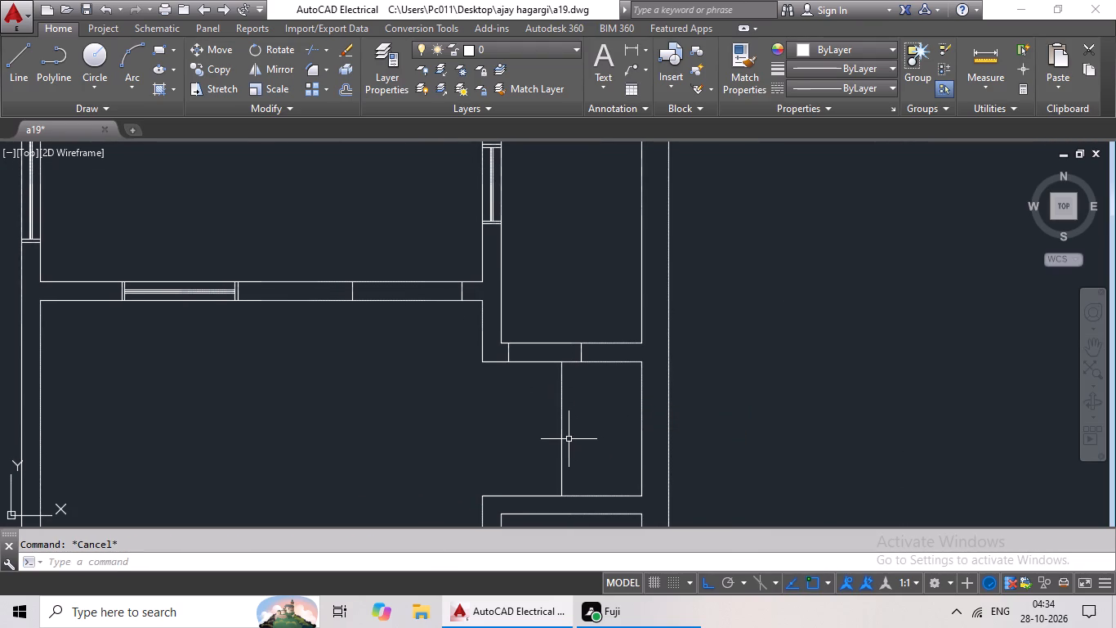
# Replace the vertical line closing the recess below the top right room with a 3'-8" line aligned to the 2' opening's right edge.
pyautogui.click(564, 440)
pyautogui.press('Delete')
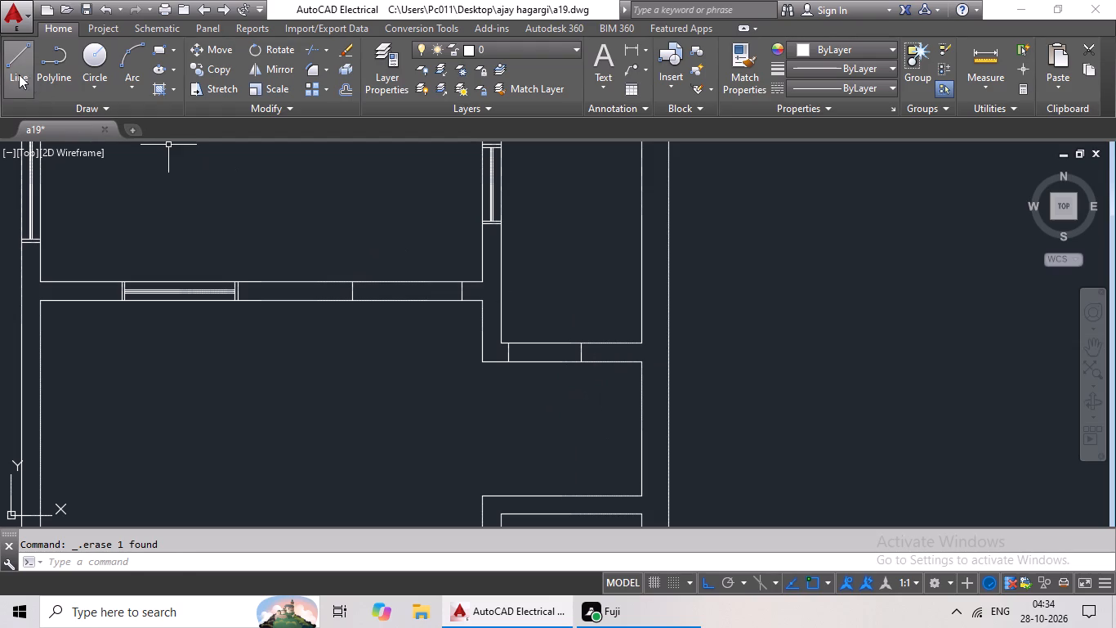
pyautogui.click(19, 70)
pyautogui.click(583, 364)
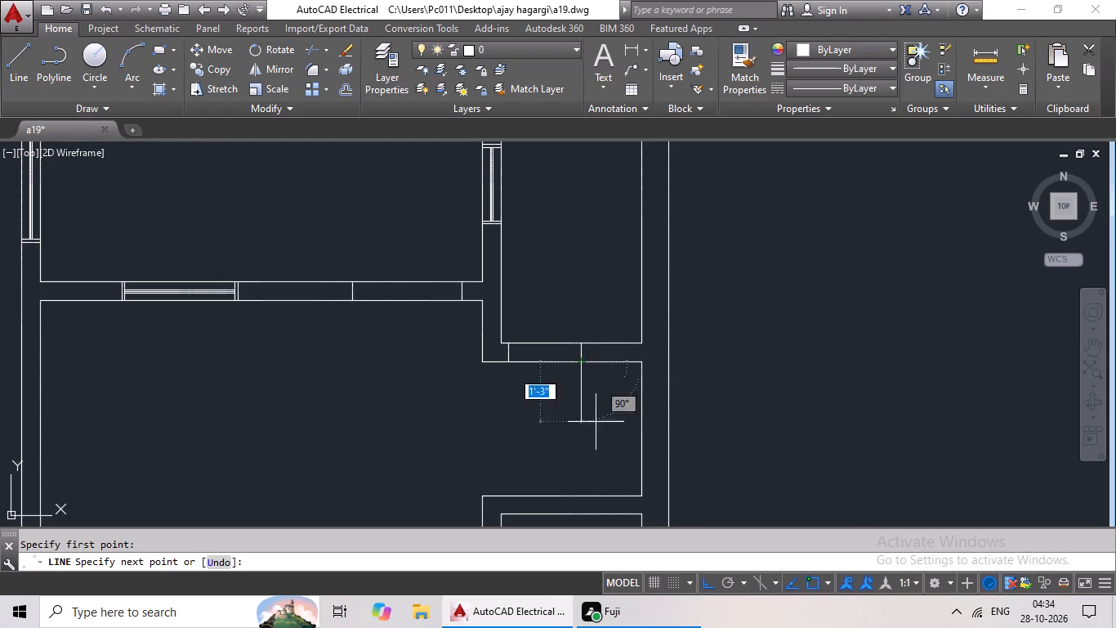
pyautogui.click(579, 498)
pyautogui.press('Escape')
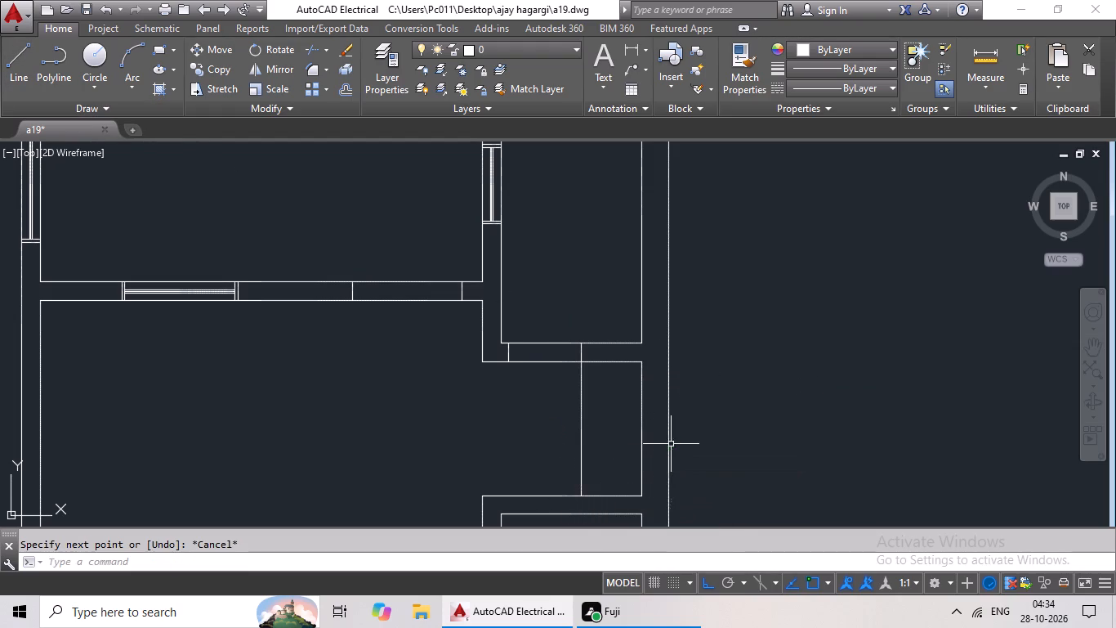
# Draw a line across the large central room's left partition, just above its lower end.
pyautogui.scroll(-3, 553, 444)
pyautogui.moveTo(554, 442); pyautogui.dragTo(583, 388, button='middle')
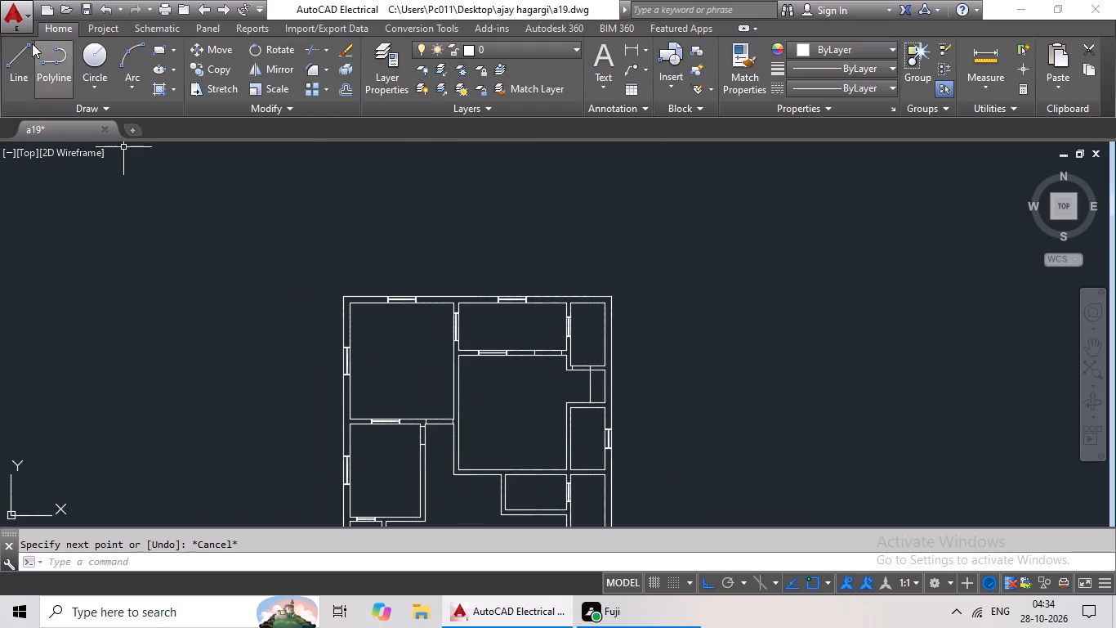
pyautogui.click(9, 56)
pyautogui.moveTo(509, 406); pyautogui.dragTo(534, 279, button='middle')
pyautogui.scroll(3, 501, 342)
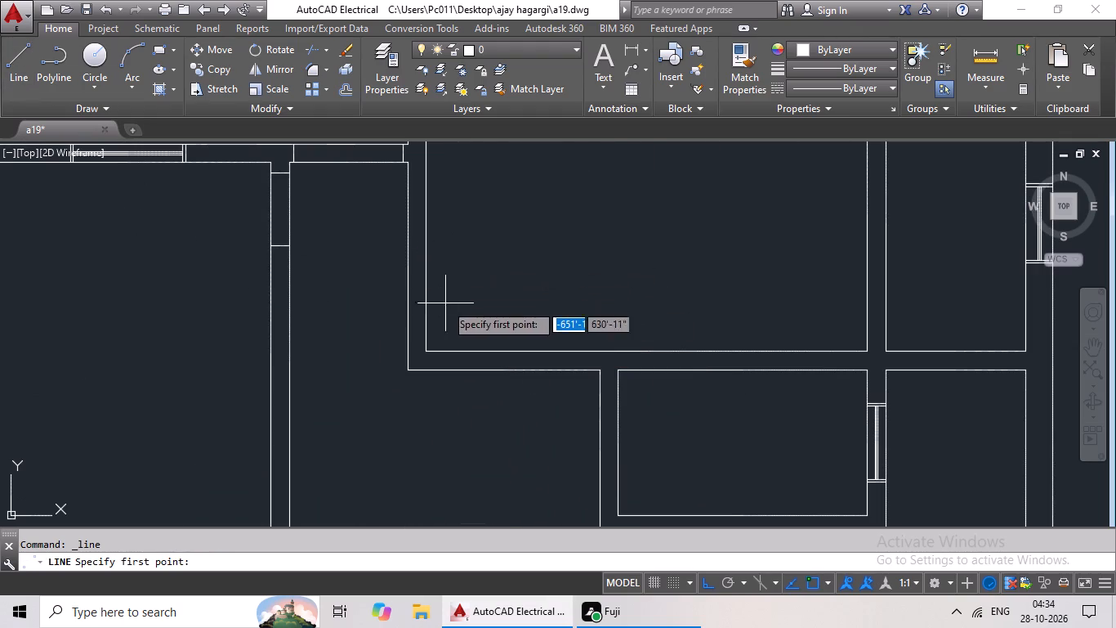
pyautogui.moveTo(485, 290); pyautogui.dragTo(517, 248, button='middle')
pyautogui.scroll(1, 465, 287)
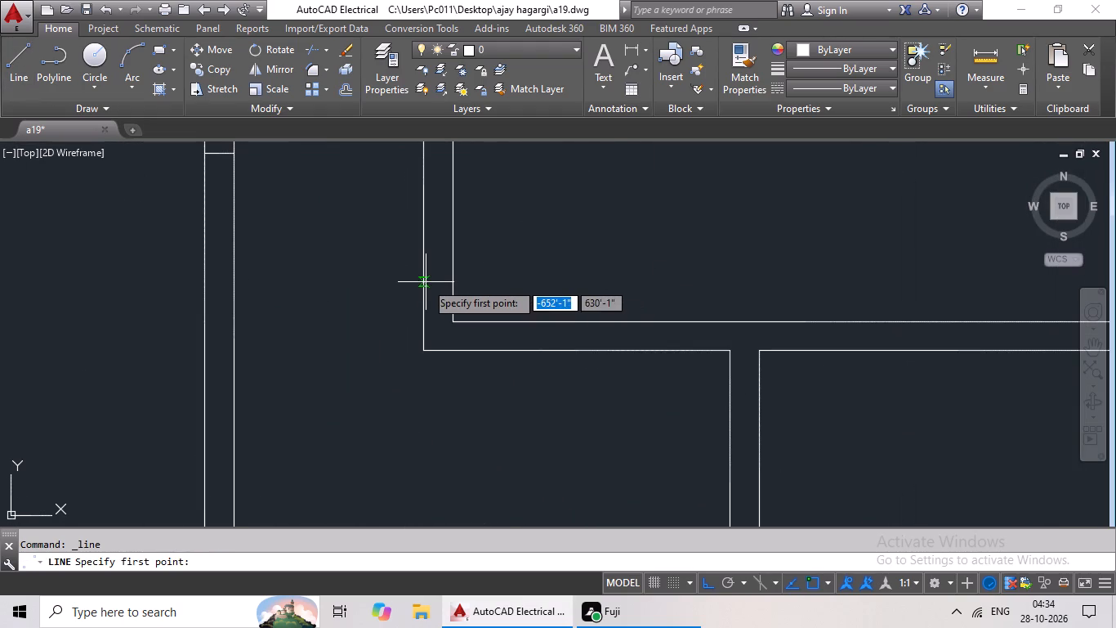
pyautogui.click(422, 283)
pyautogui.click(456, 282)
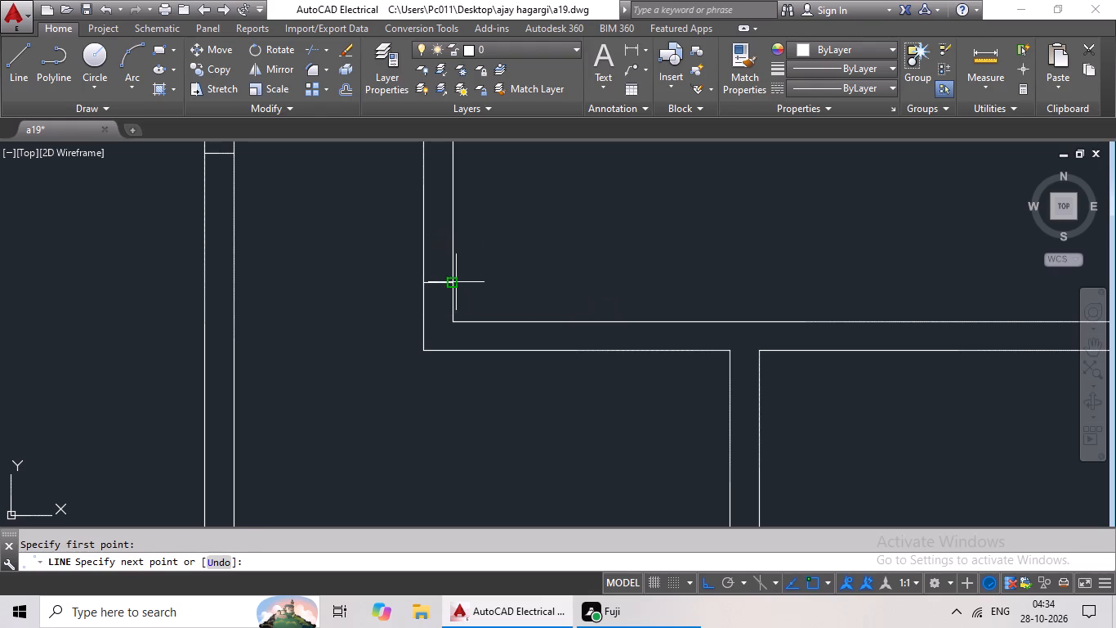
pyautogui.press('Escape')
# Offset the line across the central room's left partition 3' upward.
pyautogui.press('o')
pyautogui.press('Return')
pyautogui.write("3'")
pyautogui.press('Return')
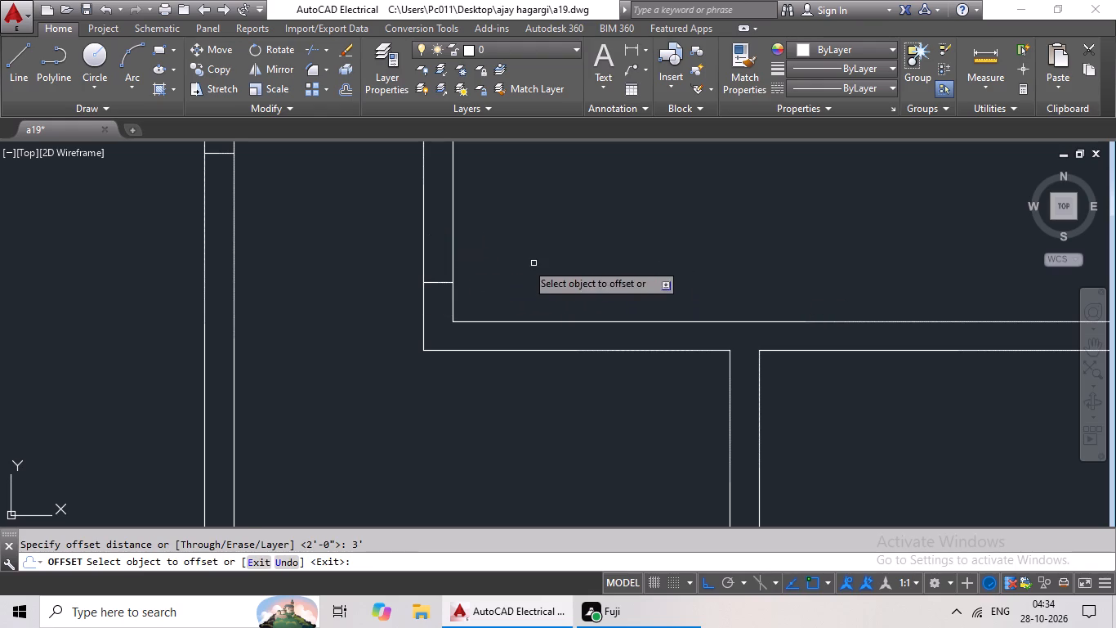
pyautogui.click(436, 281)
pyautogui.click(450, 257)
pyautogui.scroll(-2, 542, 267)
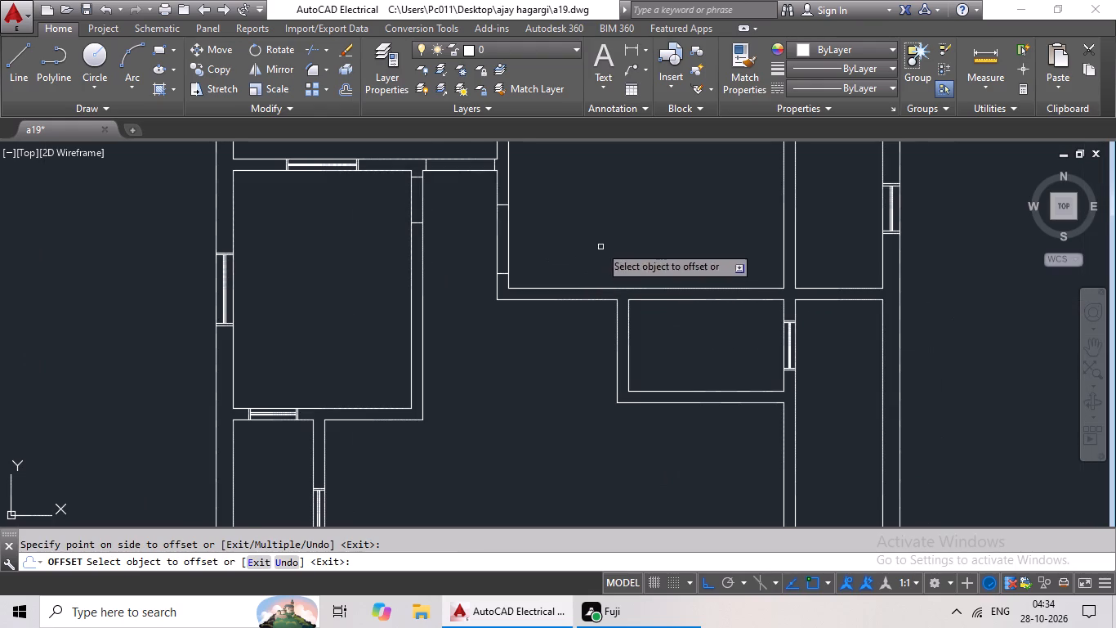
# Draw a 6" line across the left partition of the small room below the central room, just below its upper end.
pyautogui.click(21, 48)
pyautogui.moveTo(653, 228); pyautogui.dragTo(445, 233, button='middle')
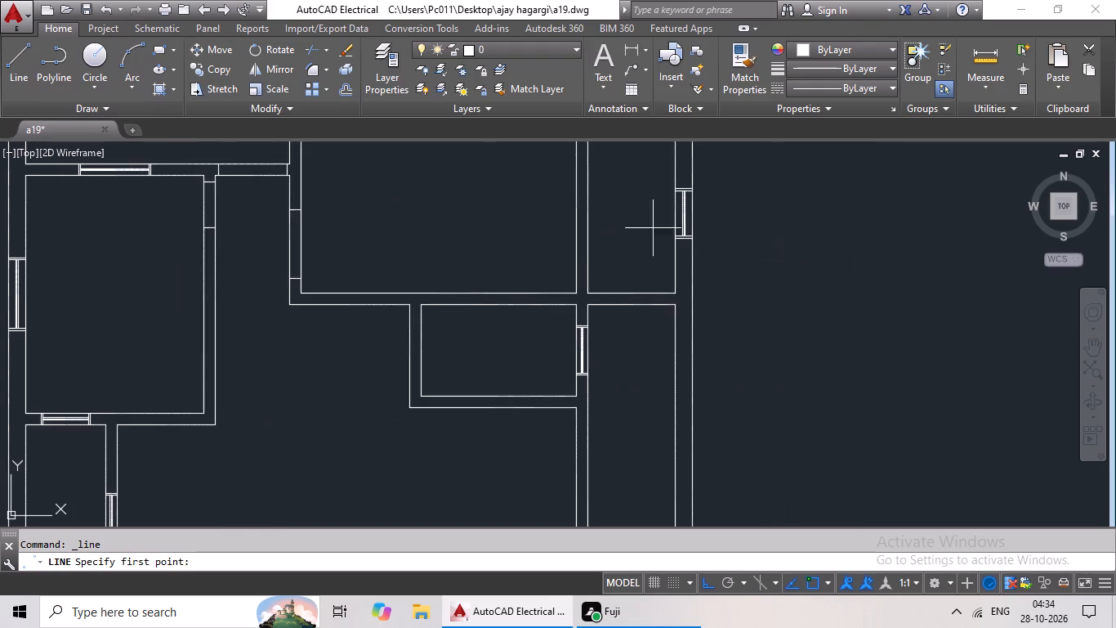
pyautogui.scroll(-2, 503, 244)
pyautogui.moveTo(502, 241); pyautogui.dragTo(440, 245, button='middle')
pyautogui.scroll(3, 429, 238)
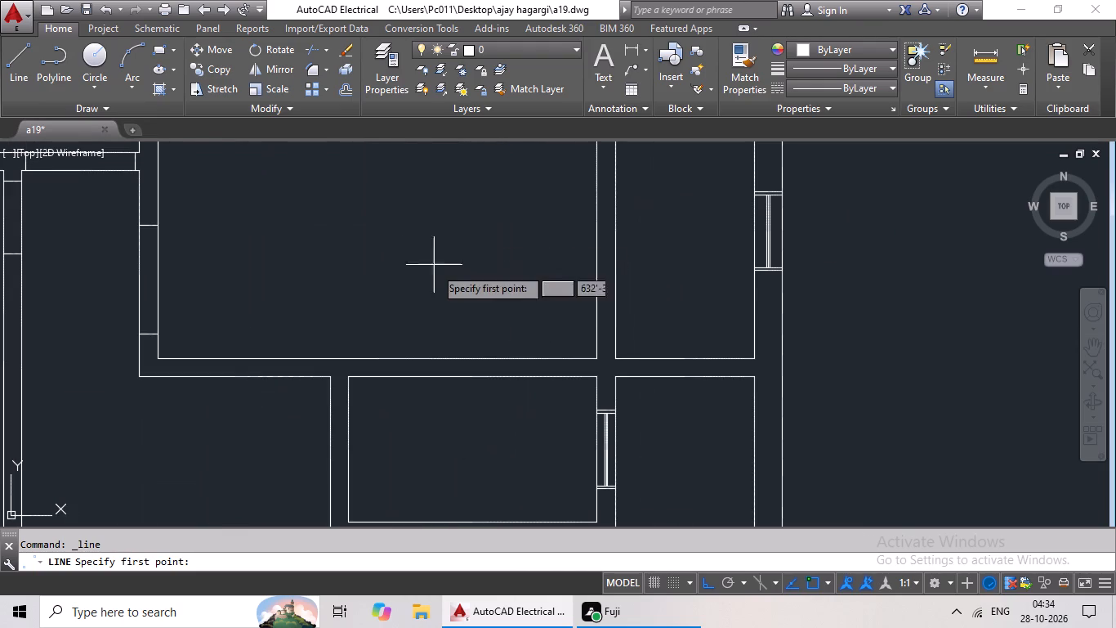
pyautogui.moveTo(445, 334); pyautogui.dragTo(467, 262, button='middle')
pyautogui.scroll(2, 426, 341)
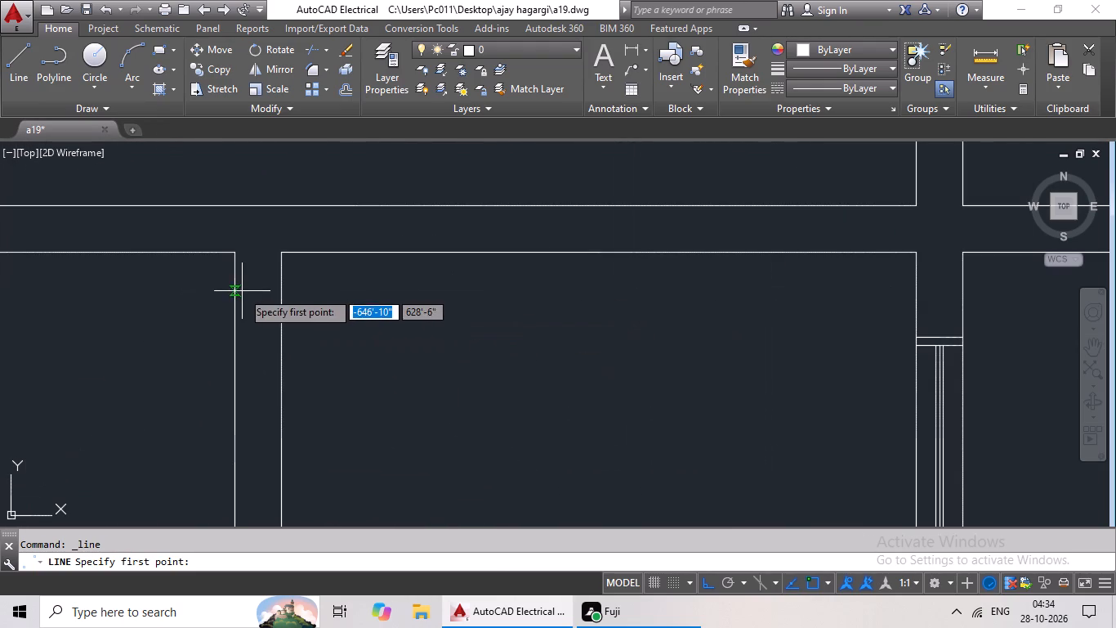
pyautogui.click(233, 285)
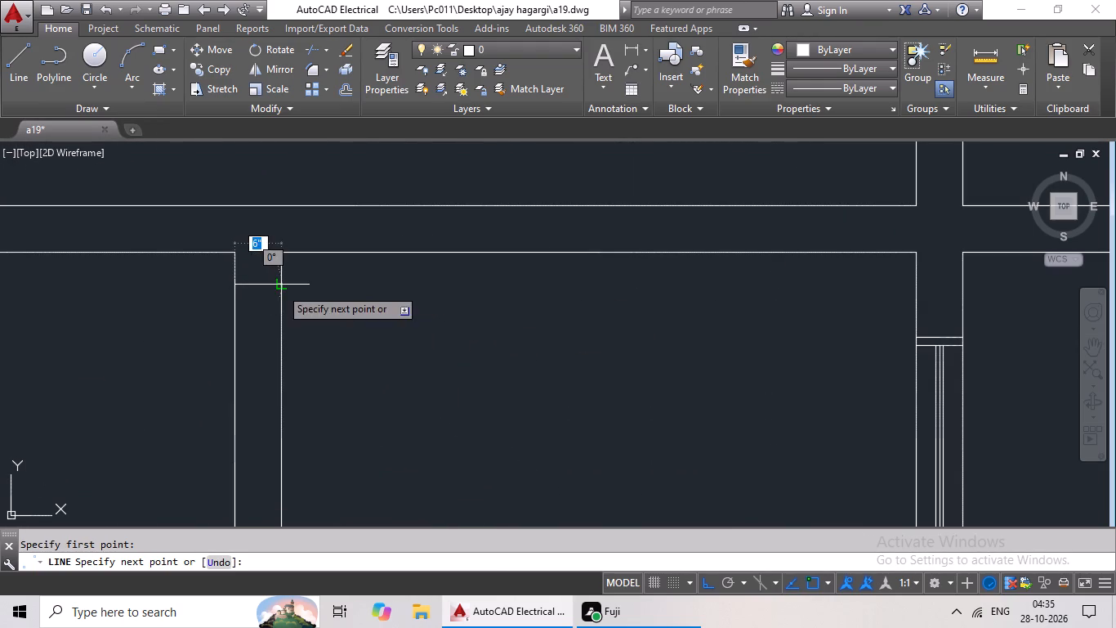
pyautogui.click(281, 288)
pyautogui.press('Escape')
# Offset the line across the small room's left partition 2' downward.
pyautogui.press('o')
pyautogui.press('Return')
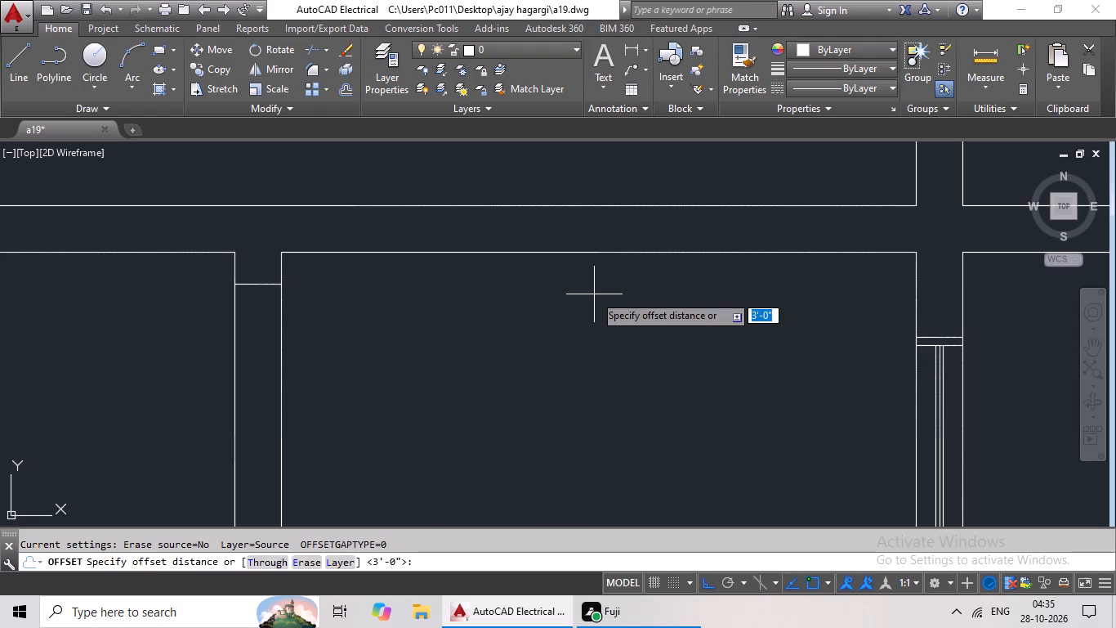
pyautogui.write("2'")
pyautogui.press('Return')
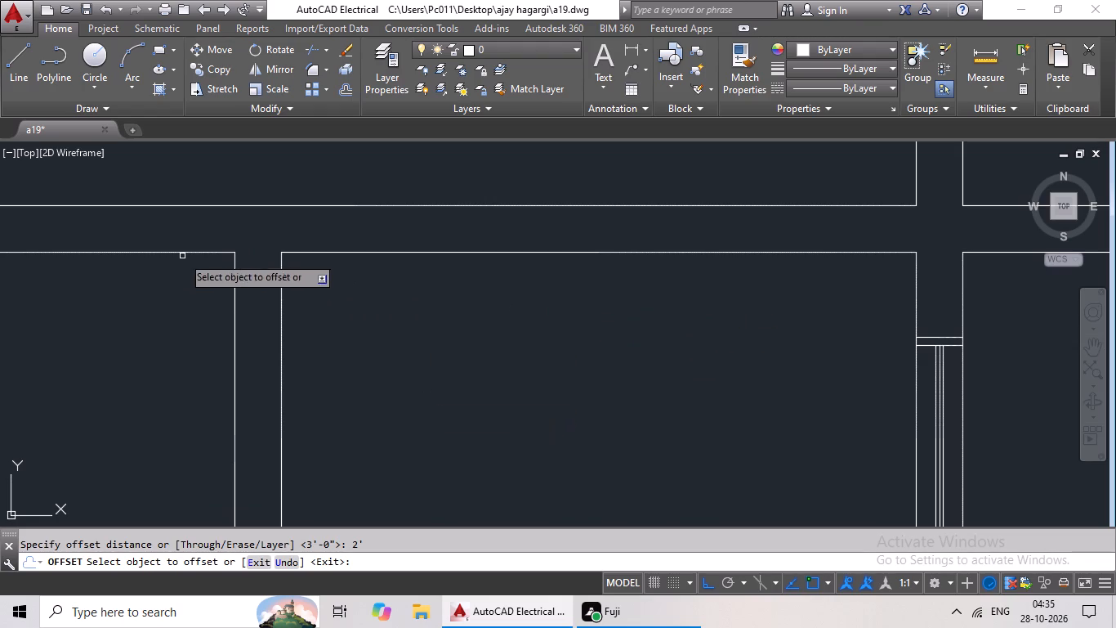
pyautogui.moveTo(251, 284); pyautogui.dragTo(254, 301)
pyautogui.click(264, 355)
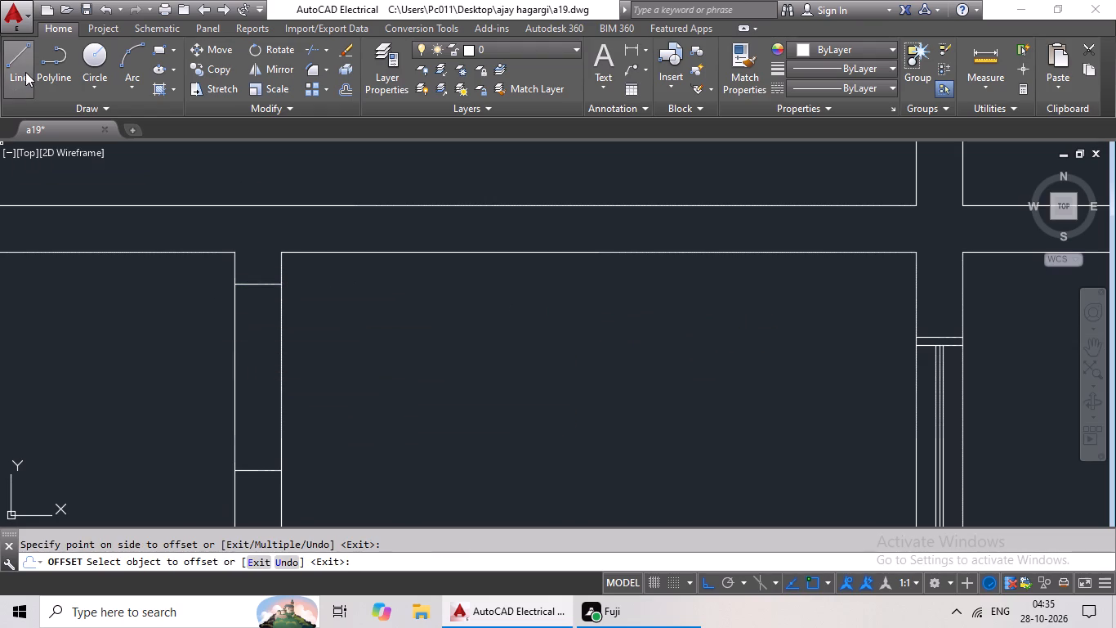
# Draw a line across the partition below the narrow right-hand room beside the central room, close to its left end.
pyautogui.click(25, 72)
pyautogui.scroll(-2, 722, 504)
pyautogui.moveTo(727, 499); pyautogui.dragTo(480, 535, button='middle')
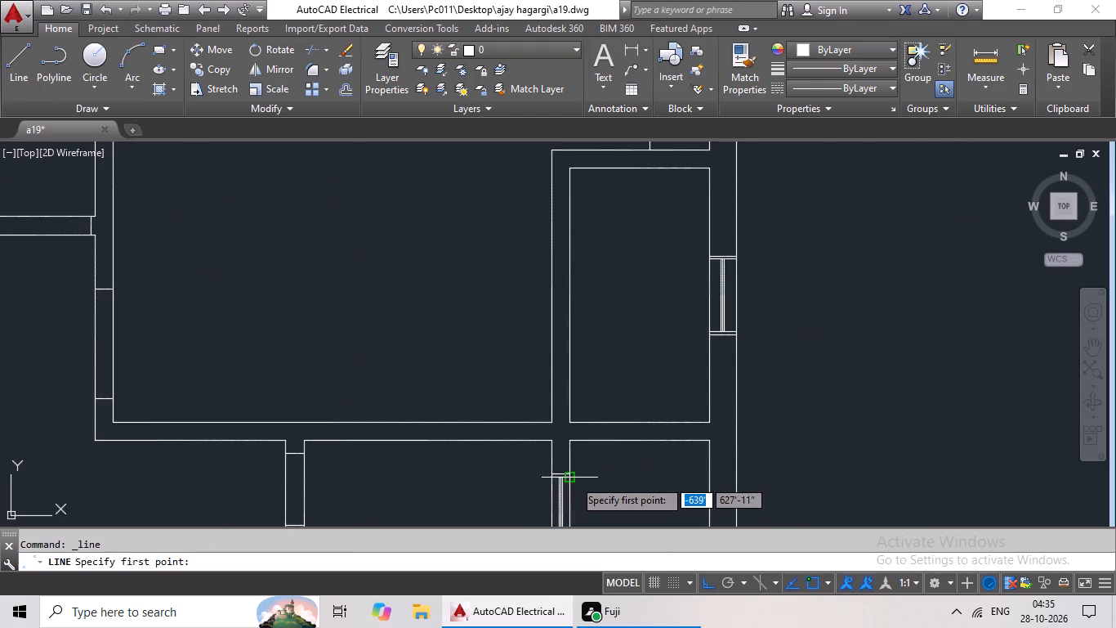
pyautogui.scroll(2, 577, 474)
pyautogui.click(596, 343)
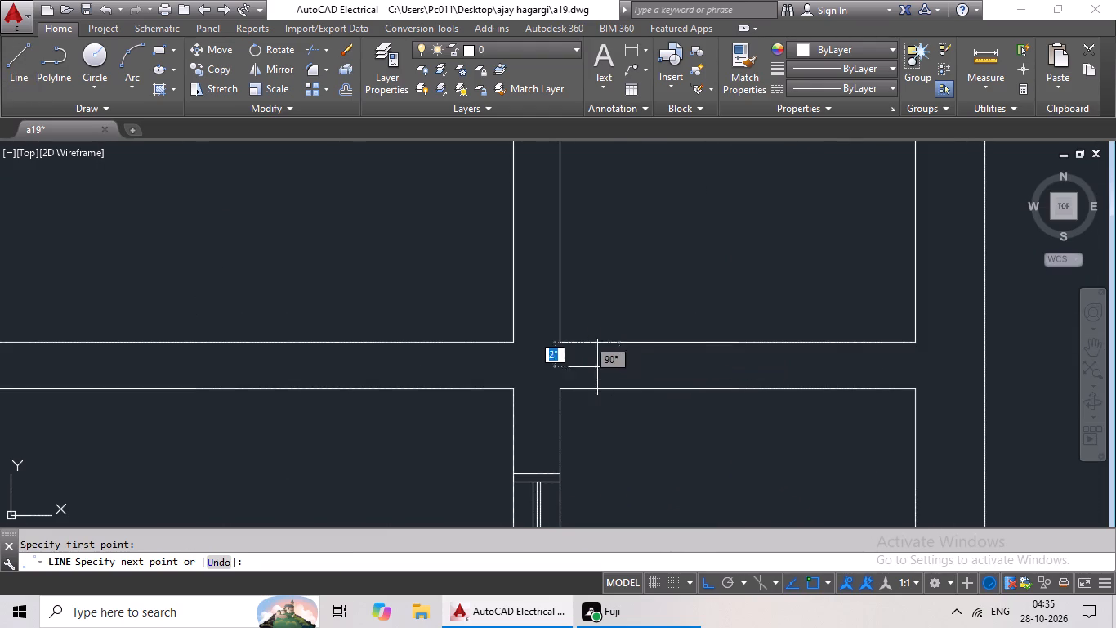
pyautogui.click(597, 390)
pyautogui.press('Escape')
pyautogui.press('Escape')
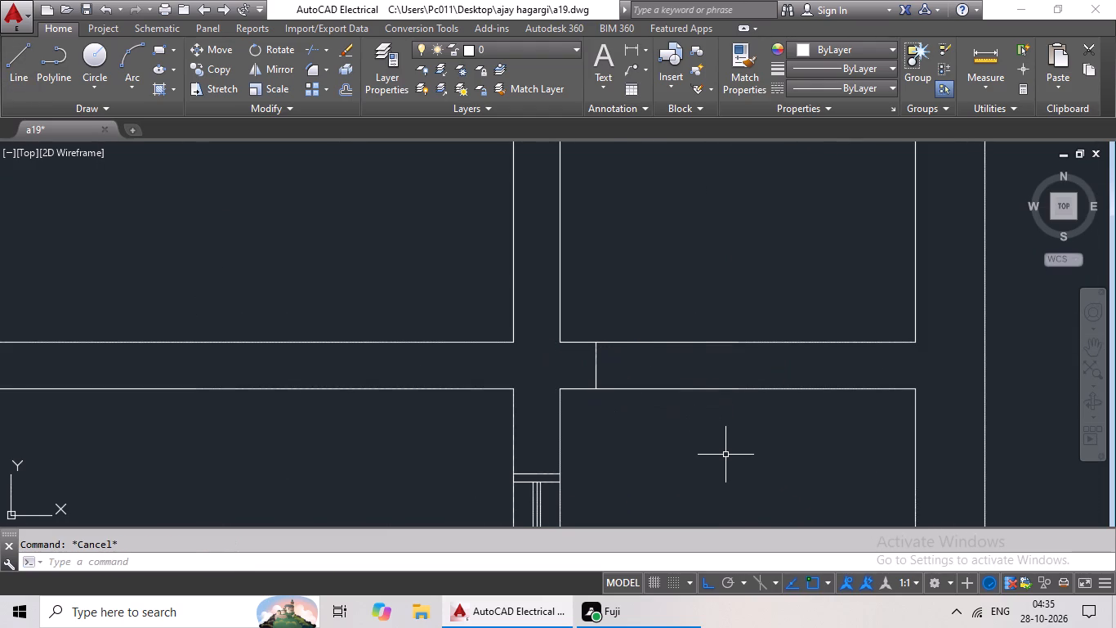
# Offset the new line across the narrow right-hand room's lower partition.
pyautogui.press('o')
pyautogui.press('Return')
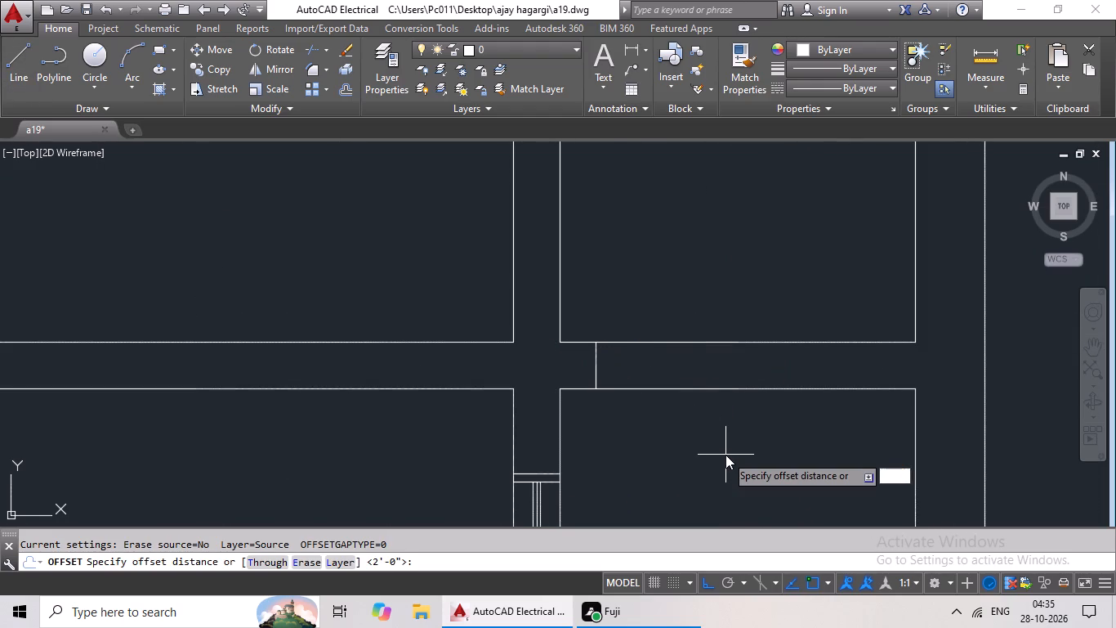
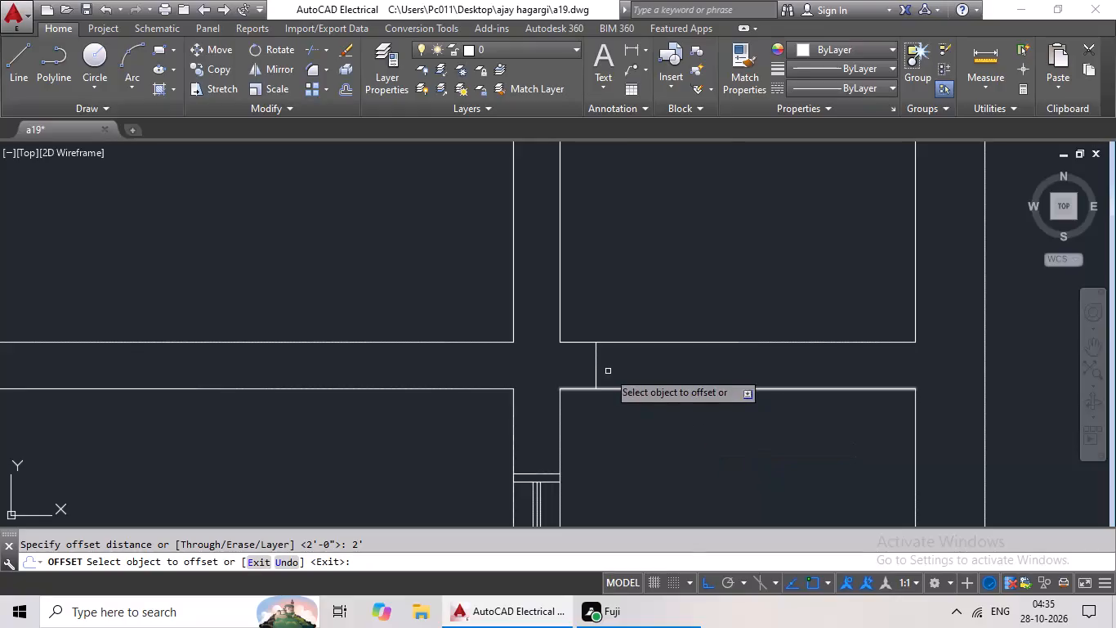
# Offset the short line across the horizontal wall between the two eastern rooms 2' to the east.
pyautogui.click(596, 356)
pyautogui.click(768, 415)
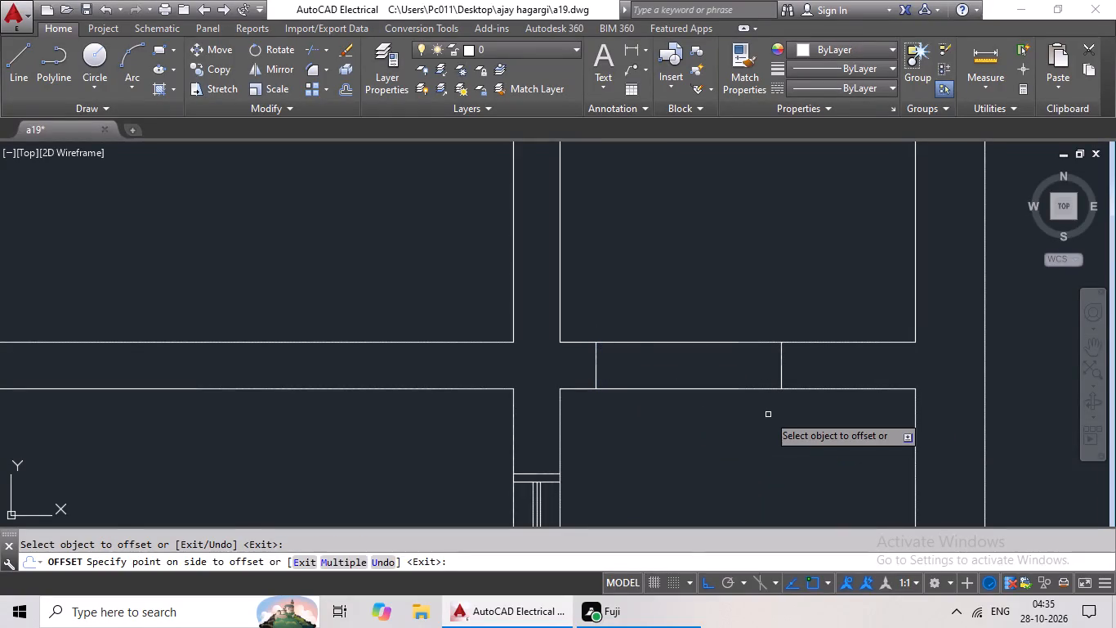
# Draw a short horizontal line across the vertical wall east of the large hall, just above the small windowed room's corner.
pyautogui.scroll(-3, 769, 419)
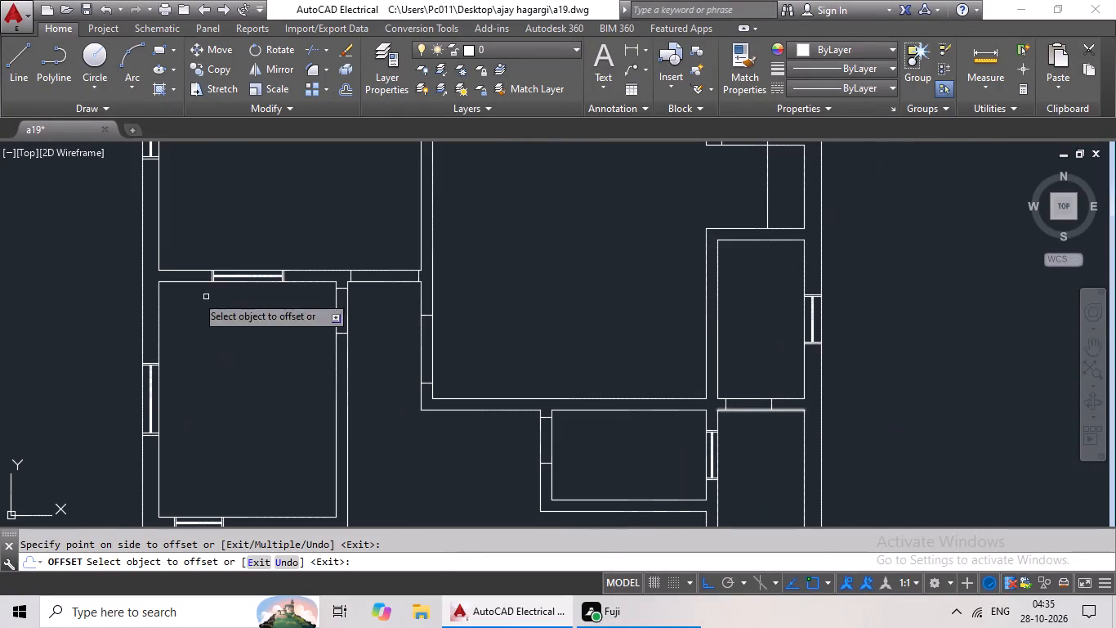
pyautogui.click(22, 60)
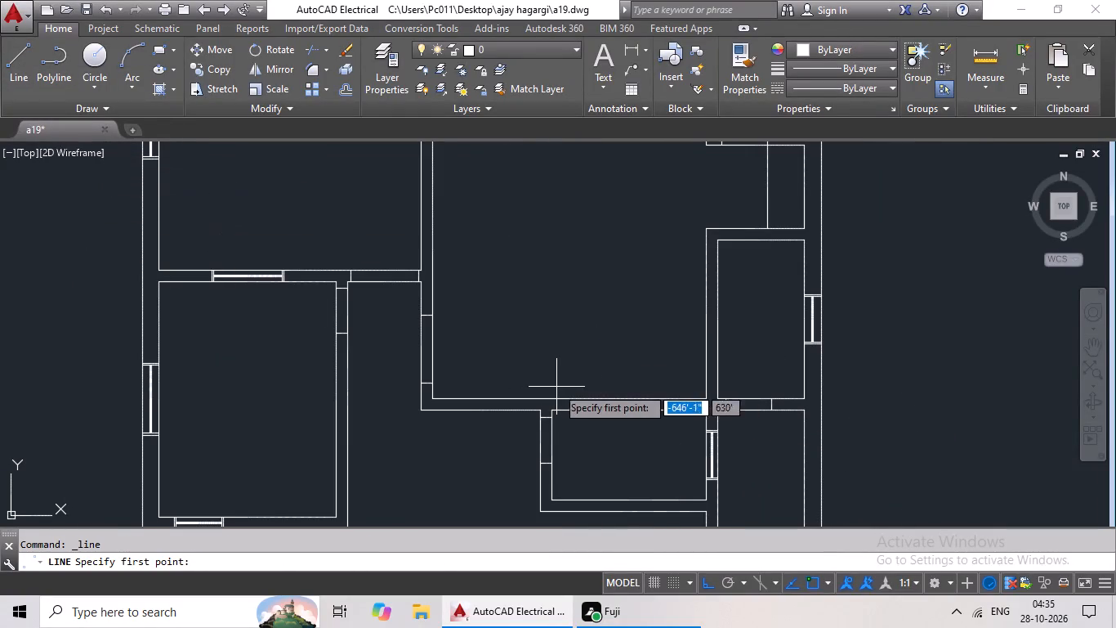
pyautogui.moveTo(618, 436); pyautogui.dragTo(636, 411, button='middle')
pyautogui.scroll(-1, 628, 471)
pyautogui.moveTo(628, 471); pyautogui.dragTo(663, 305, button='middle')
pyautogui.scroll(1, 766, 437)
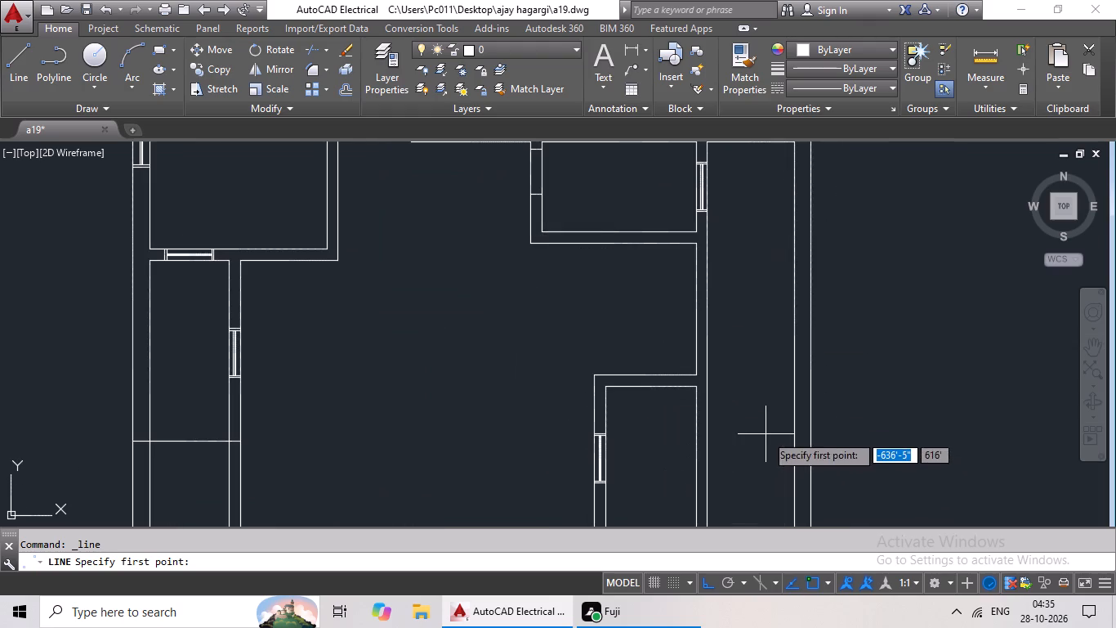
pyautogui.scroll(2, 771, 269)
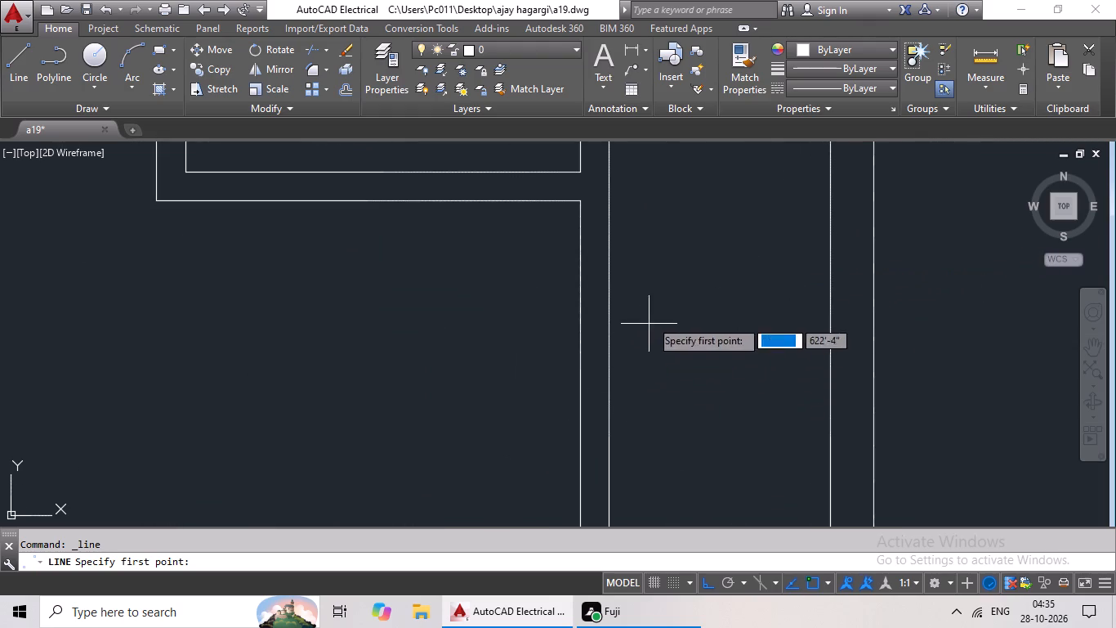
pyautogui.moveTo(669, 233); pyautogui.dragTo(685, 153, button='middle')
pyautogui.click(596, 432)
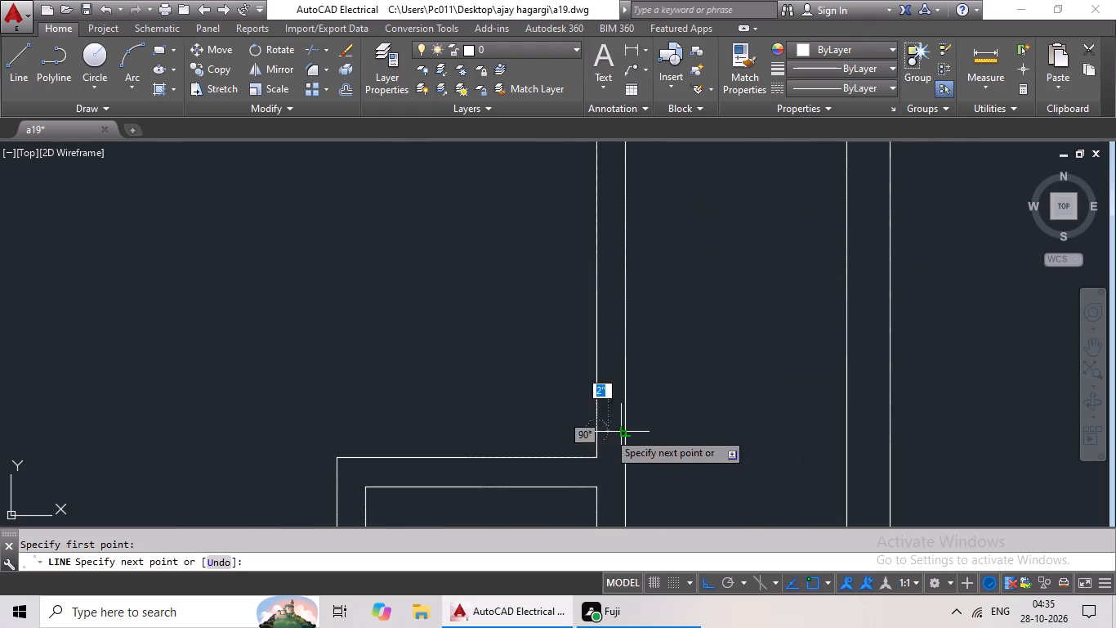
pyautogui.click(624, 433)
pyautogui.press('Escape')
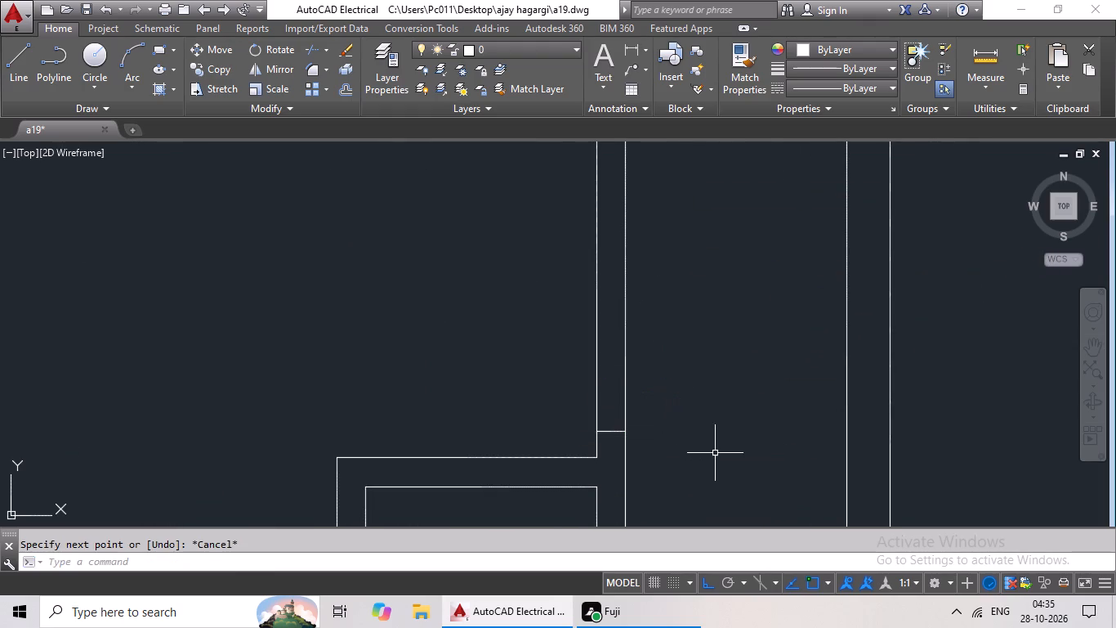
# Offset the new line across the vertical wall 2' upward.
pyautogui.press('o')
pyautogui.press('Return')
pyautogui.write("2'")
pyautogui.press('Return')
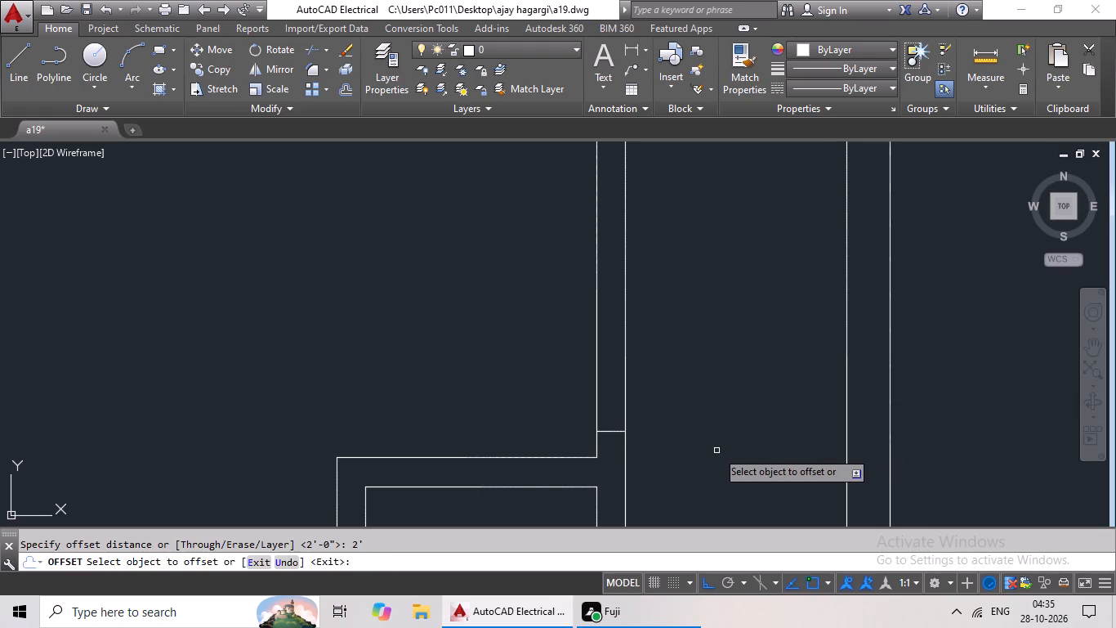
pyautogui.moveTo(605, 430); pyautogui.dragTo(607, 420)
pyautogui.click(618, 378)
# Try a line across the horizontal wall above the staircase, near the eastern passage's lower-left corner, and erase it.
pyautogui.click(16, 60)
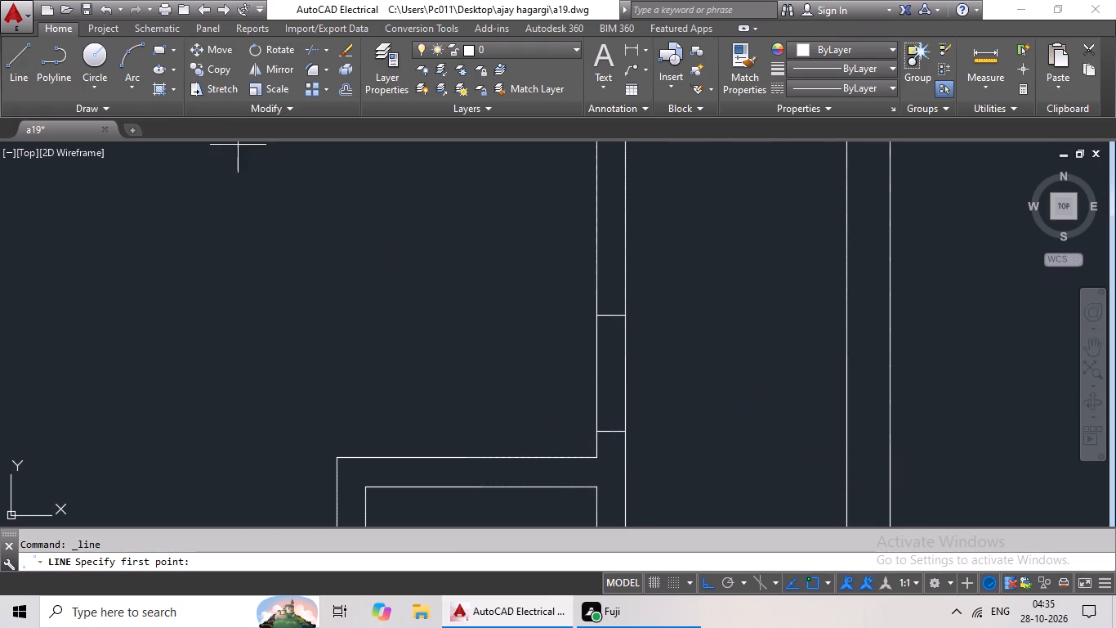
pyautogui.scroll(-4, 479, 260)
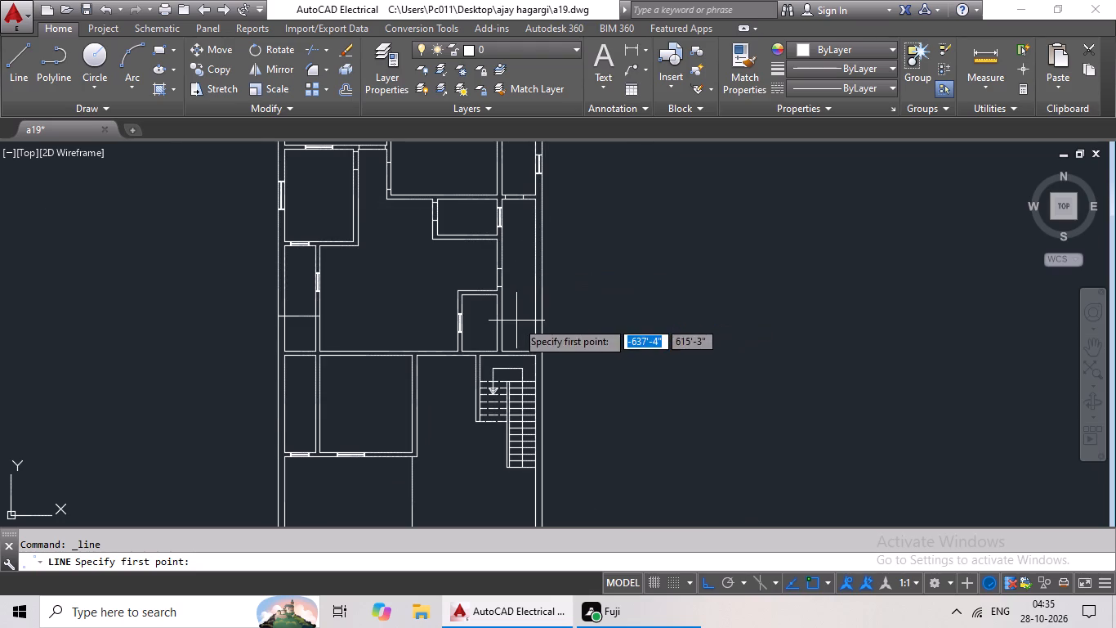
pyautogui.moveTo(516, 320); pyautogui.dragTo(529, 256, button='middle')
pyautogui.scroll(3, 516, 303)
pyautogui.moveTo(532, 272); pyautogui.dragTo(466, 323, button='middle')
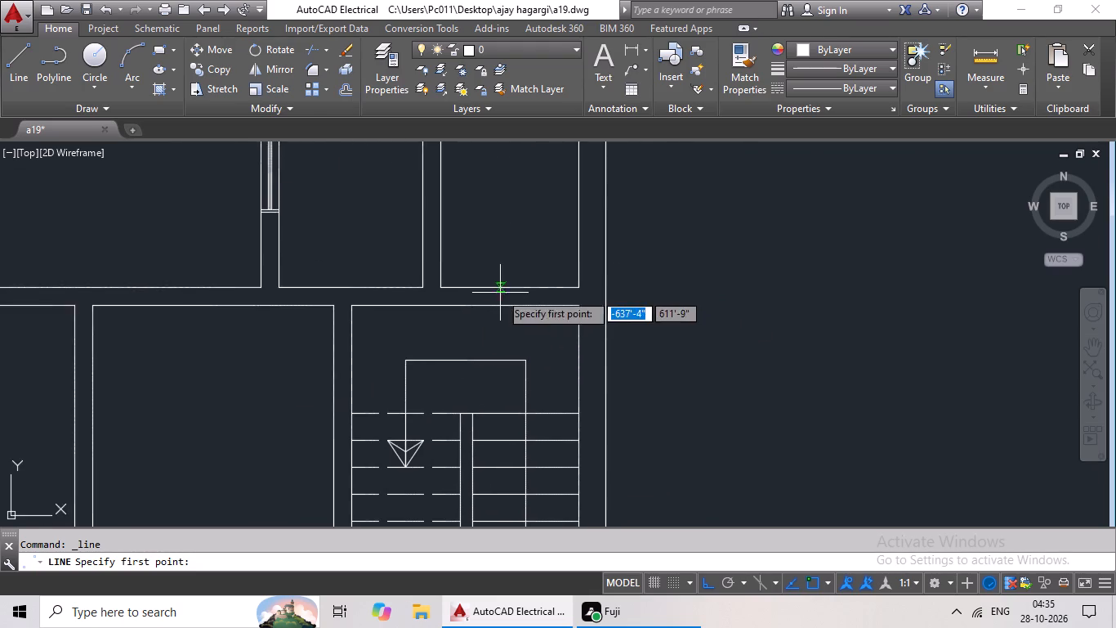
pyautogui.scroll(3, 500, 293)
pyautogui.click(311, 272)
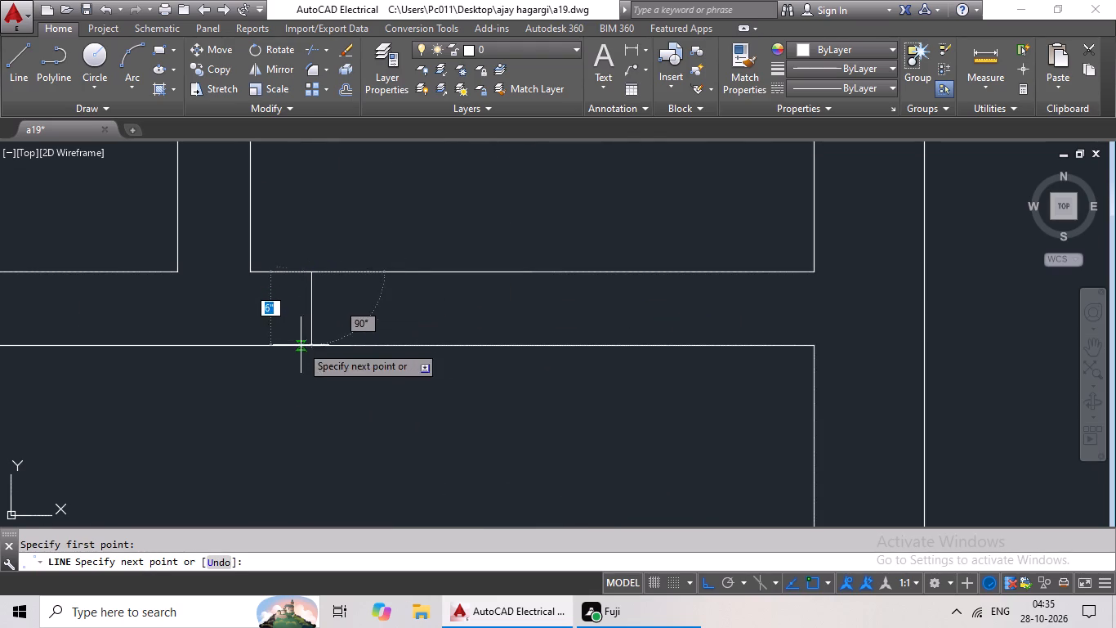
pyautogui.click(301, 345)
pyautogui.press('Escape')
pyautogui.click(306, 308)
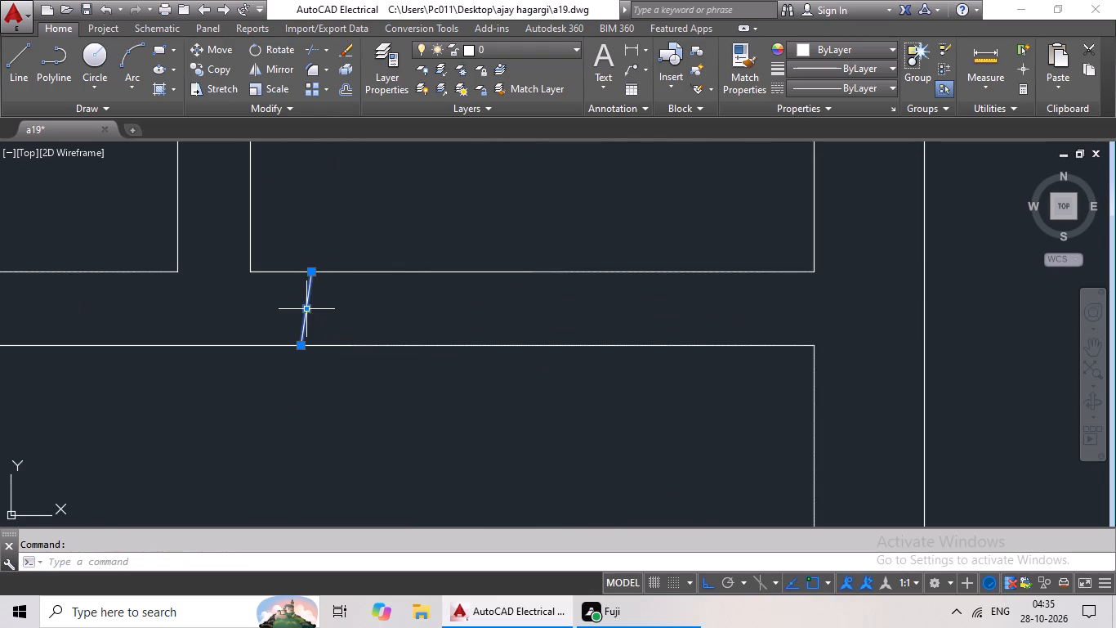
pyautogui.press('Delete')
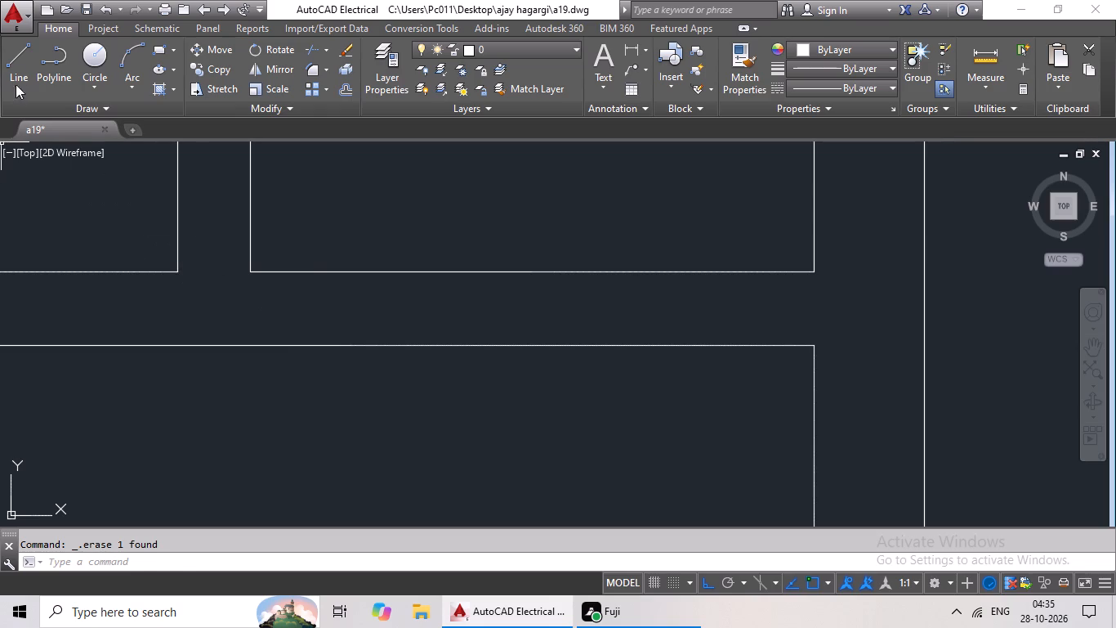
# Draw a straight vertical line across the wall above the staircase, just east of the passage's lower-left corner.
pyautogui.click(16, 61)
pyautogui.moveTo(308, 271); pyautogui.dragTo(309, 279)
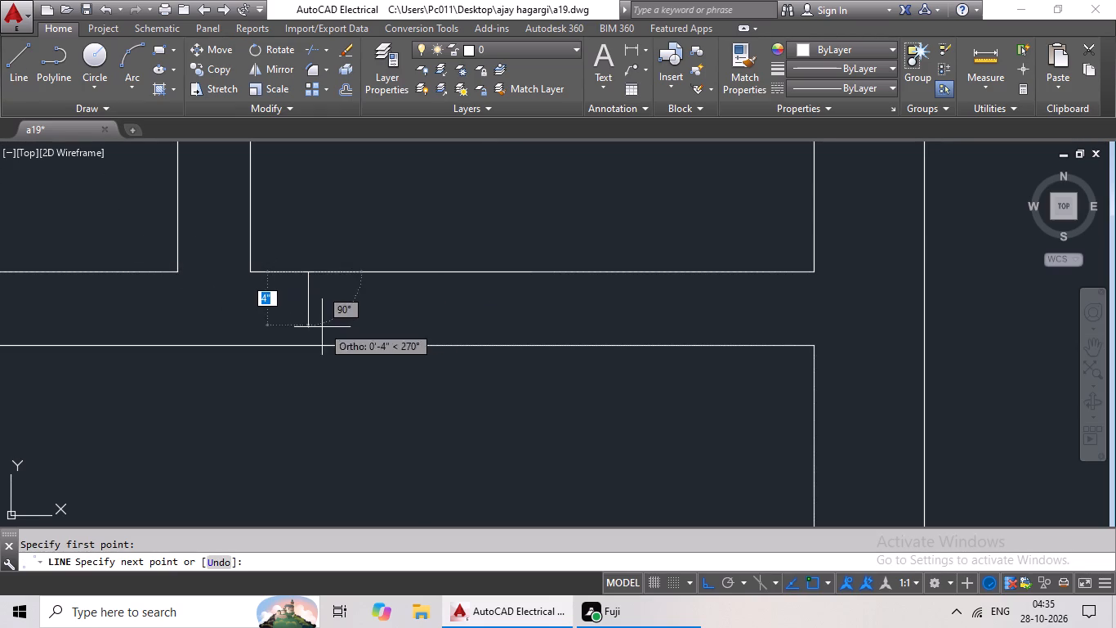
pyautogui.click(312, 341)
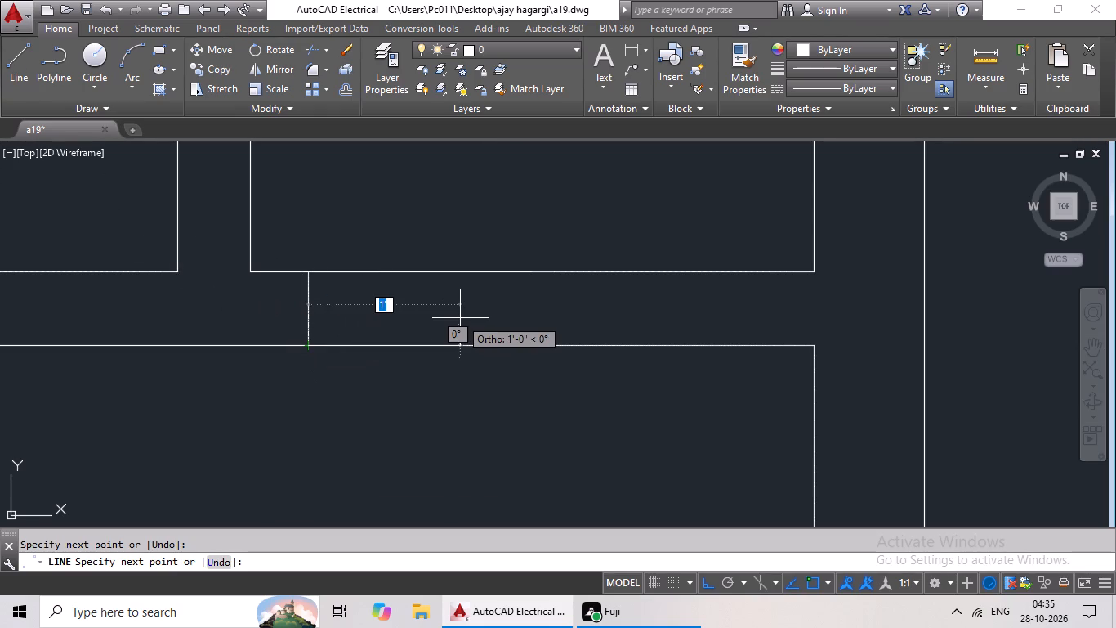
pyautogui.press('Escape')
pyautogui.press('Escape')
# Offset the vertical line across the wall above the staircase 2' to the east.
pyautogui.press('o')
pyautogui.press('Return')
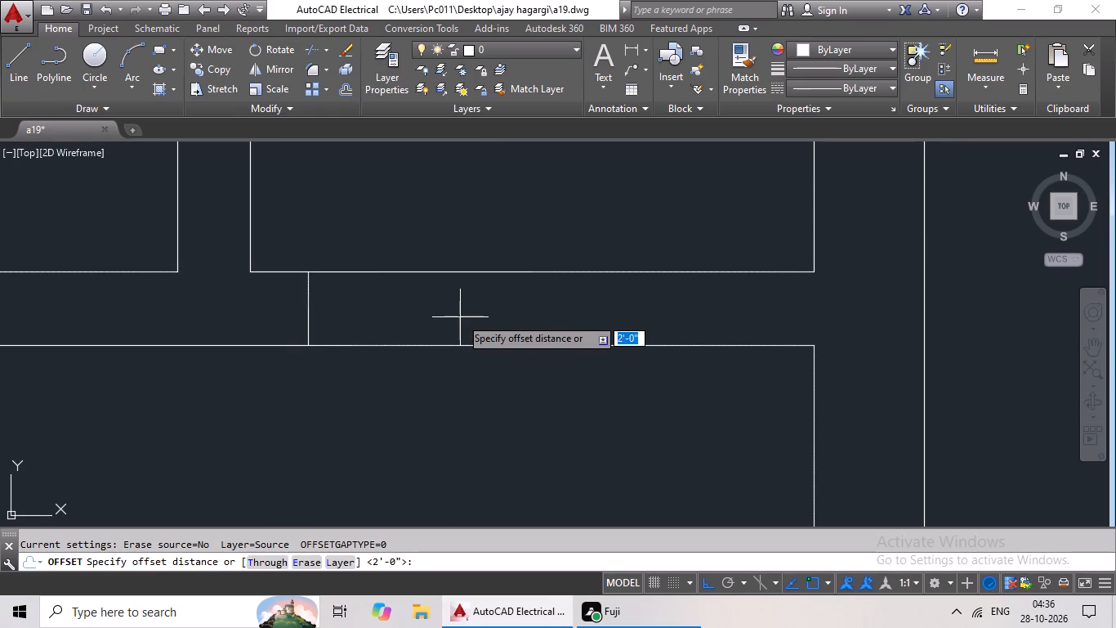
pyautogui.press('2')
pyautogui.press("'")
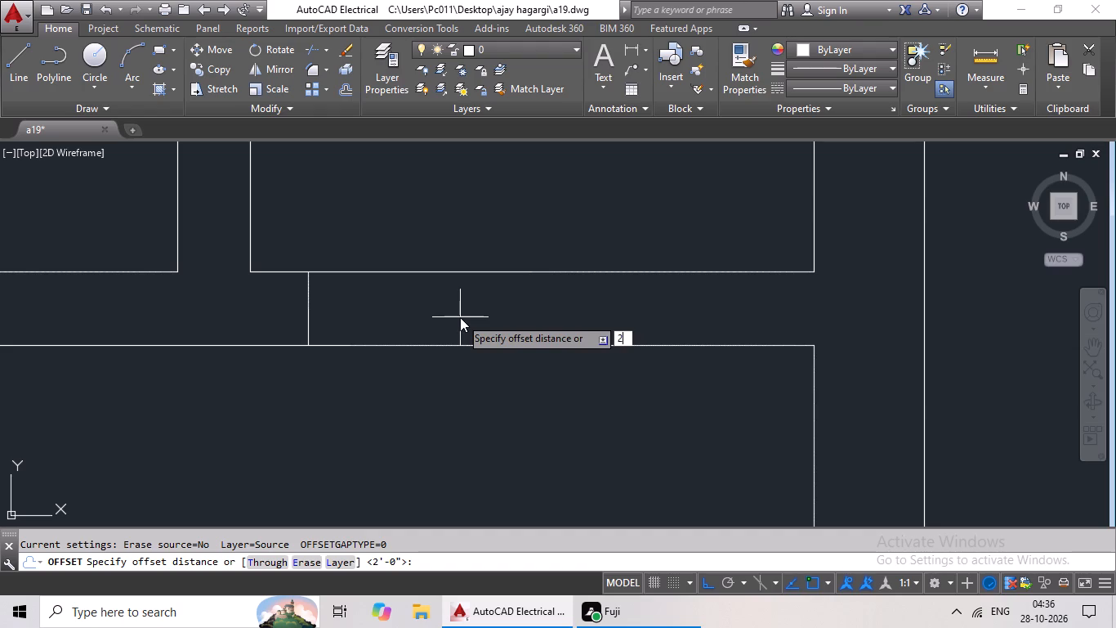
pyautogui.press('Return')
pyautogui.moveTo(307, 300); pyautogui.dragTo(379, 338)
pyautogui.click(460, 348)
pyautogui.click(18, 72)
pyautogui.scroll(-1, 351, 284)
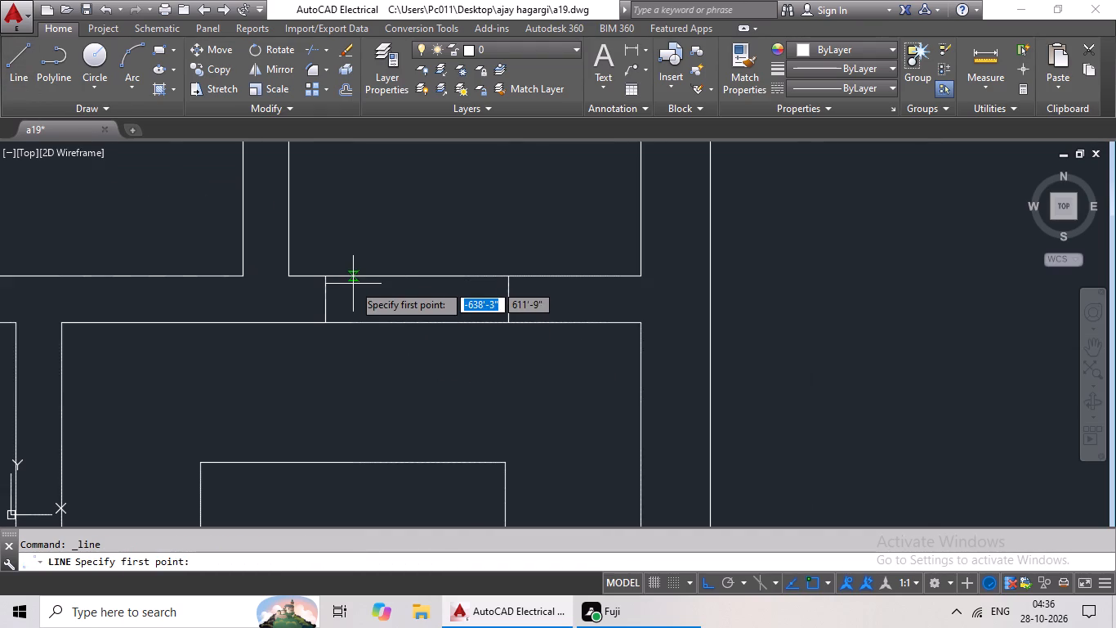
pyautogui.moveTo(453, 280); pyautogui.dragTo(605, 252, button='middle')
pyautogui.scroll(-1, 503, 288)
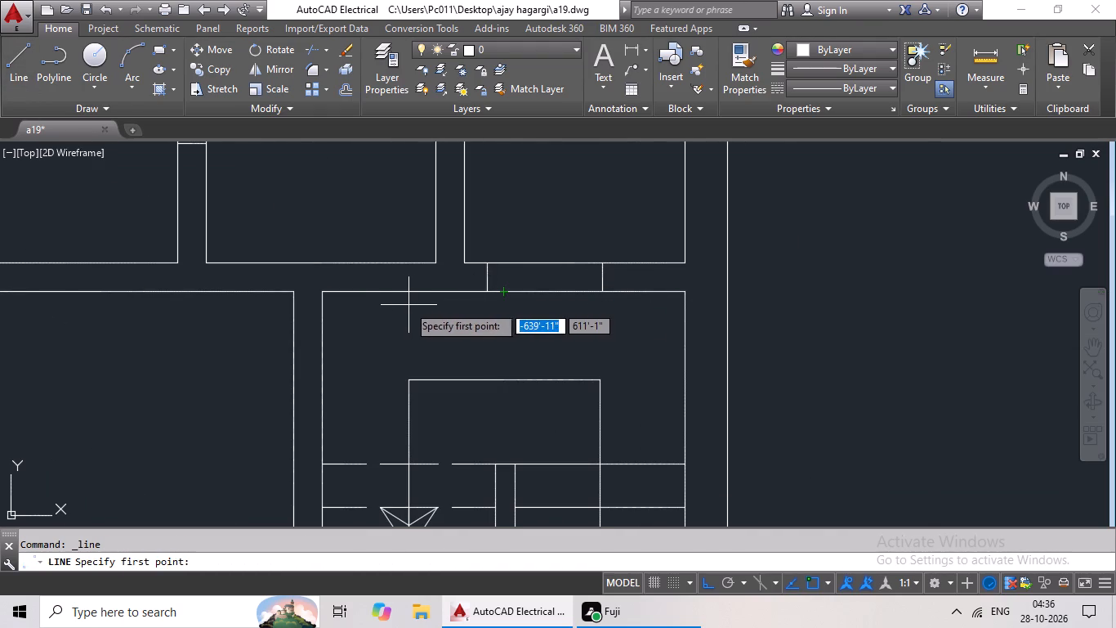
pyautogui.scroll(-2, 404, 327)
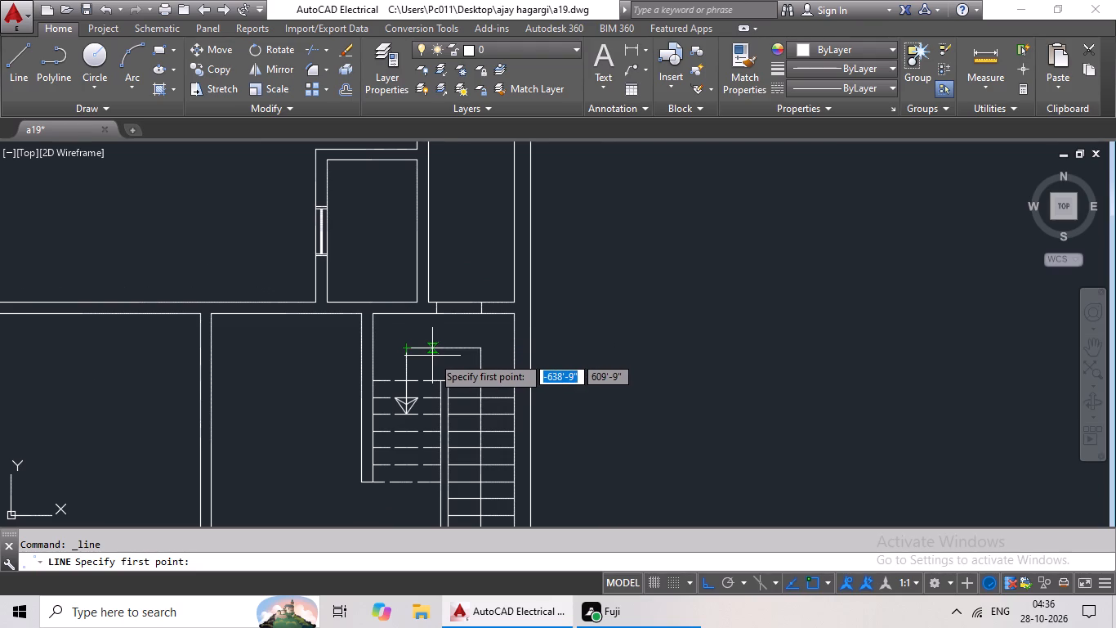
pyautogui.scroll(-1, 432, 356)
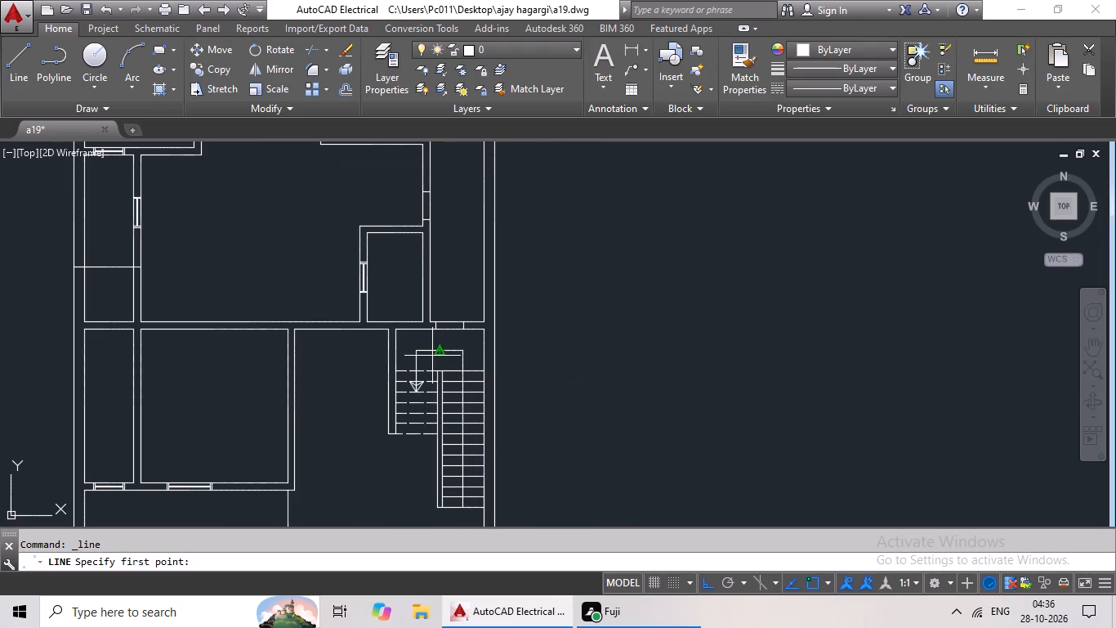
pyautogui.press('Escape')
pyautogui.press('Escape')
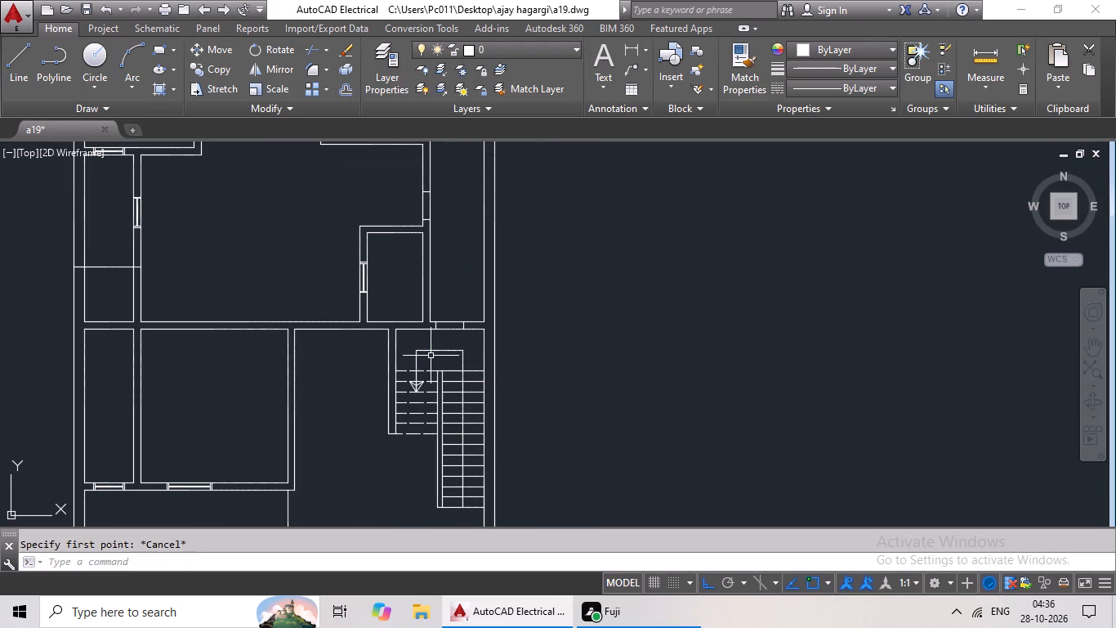
# Extend the wall line directly above the staircase westward across the top of the staircase's side wall.
pyautogui.press('e')
pyautogui.write('x')
pyautogui.press('space')
pyautogui.press('space')
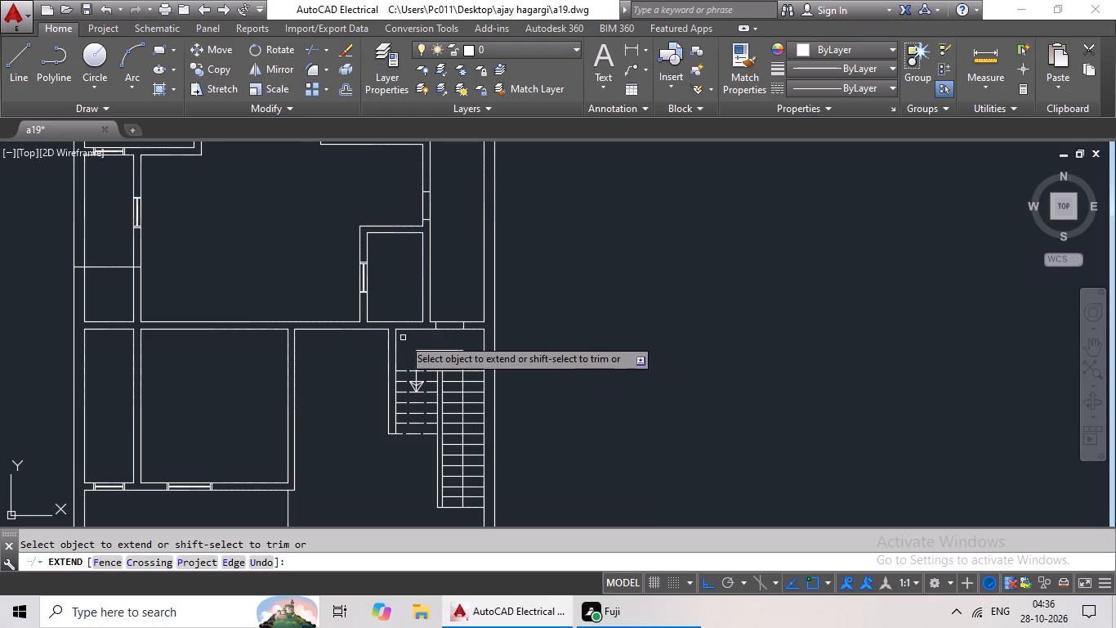
pyautogui.click(406, 330)
pyautogui.press('Escape')
pyautogui.press('Escape')
pyautogui.press('Escape')
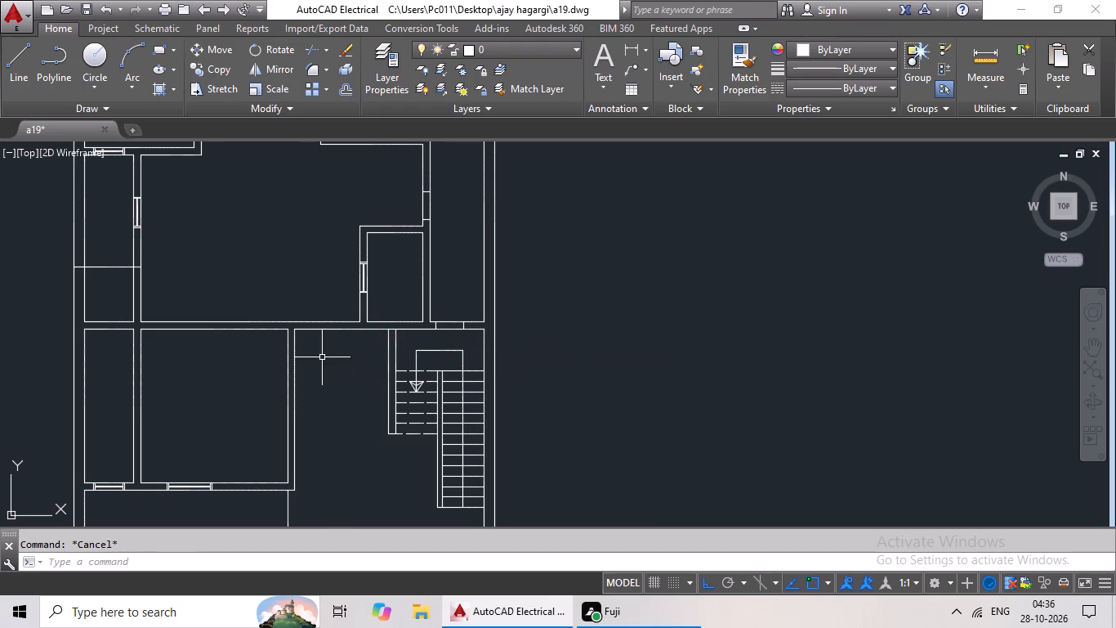
# Draw a short polyline across the small windowed room's east wall, just below its upper inside corner.
pyautogui.click(34, 61)
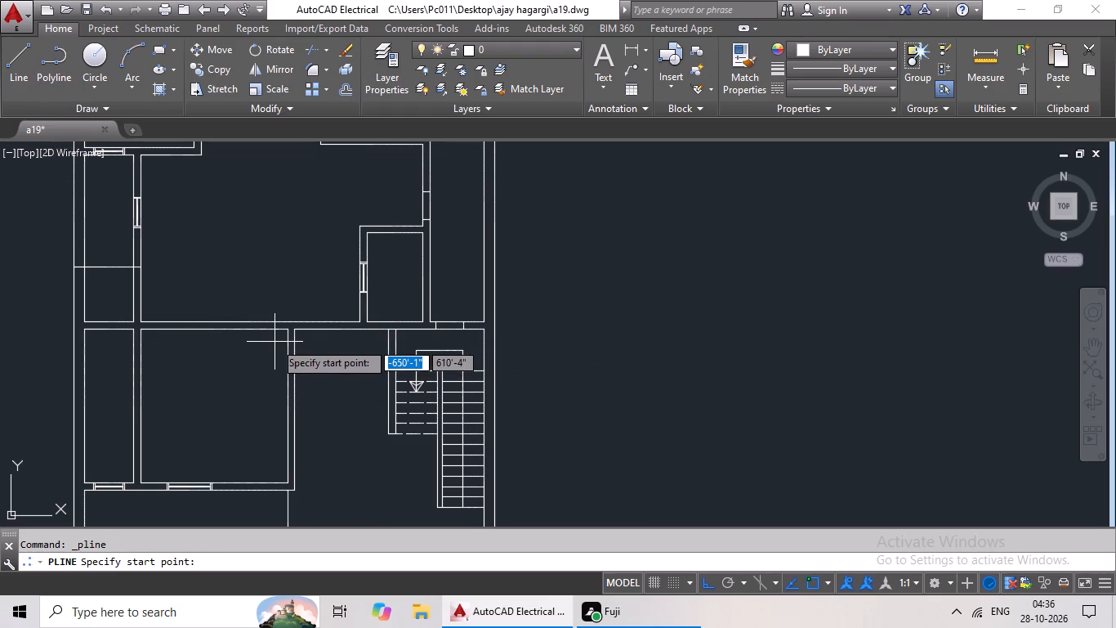
pyautogui.scroll(1, 441, 234)
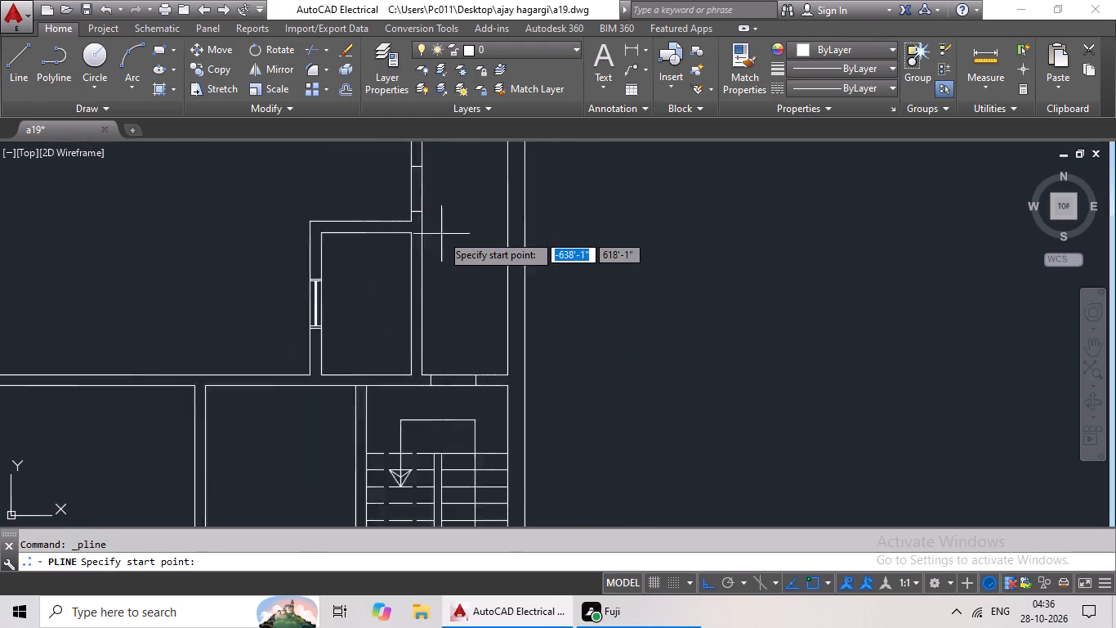
pyautogui.scroll(2, 441, 234)
pyautogui.click(363, 254)
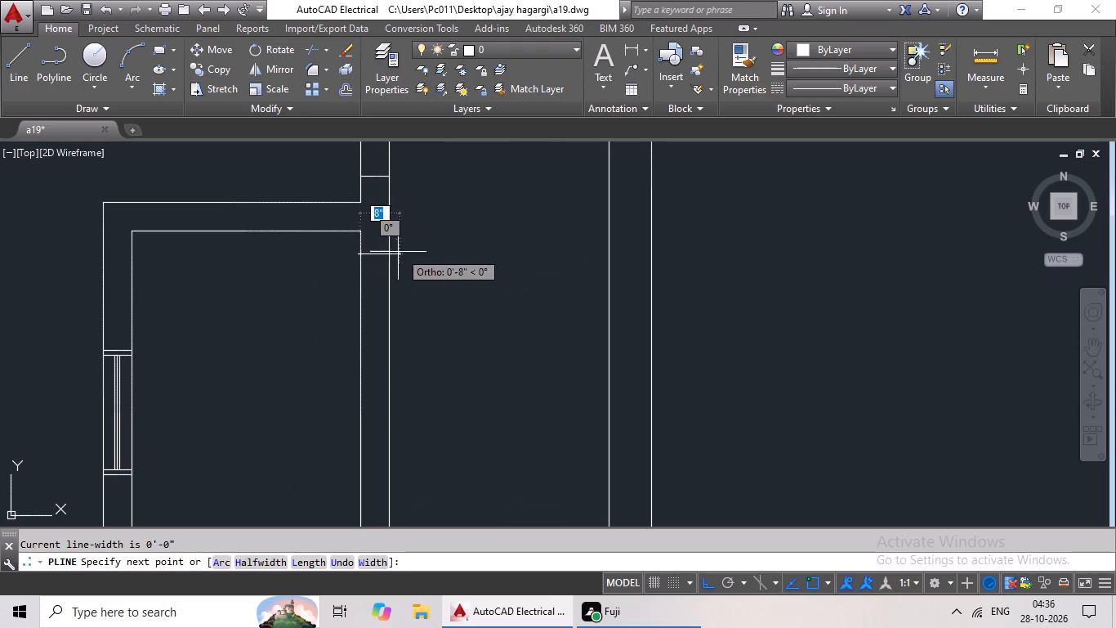
pyautogui.click(389, 258)
pyautogui.press('Escape')
pyautogui.press('Escape')
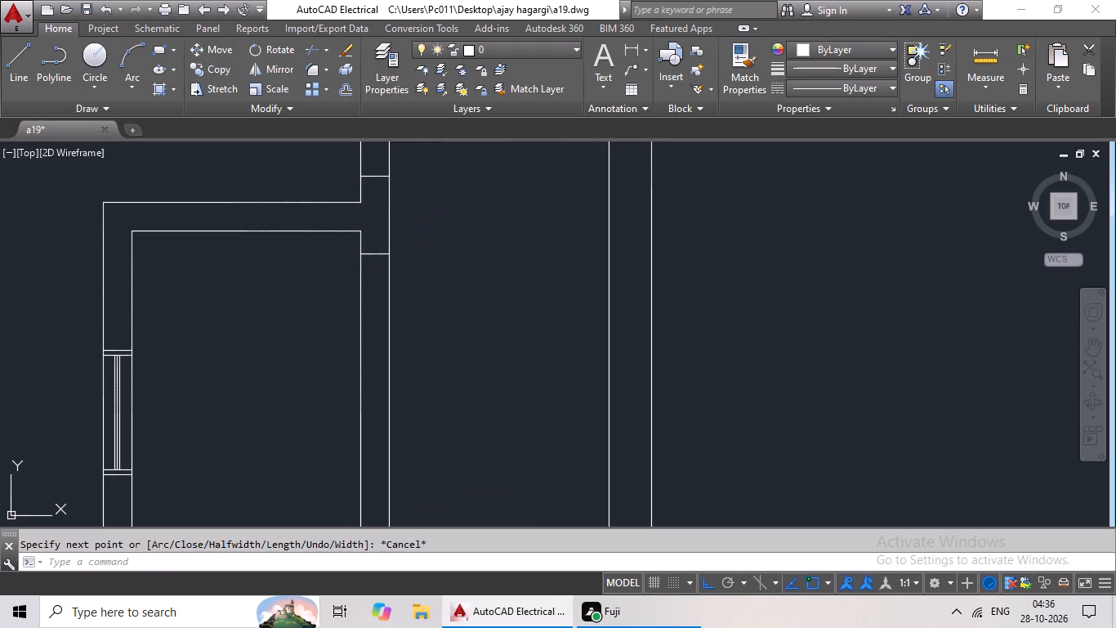
# Offset the polyline across the small room's east wall 2' downward.
pyautogui.press('o')
pyautogui.press('Return')
pyautogui.write("2'")
pyautogui.press('Return')
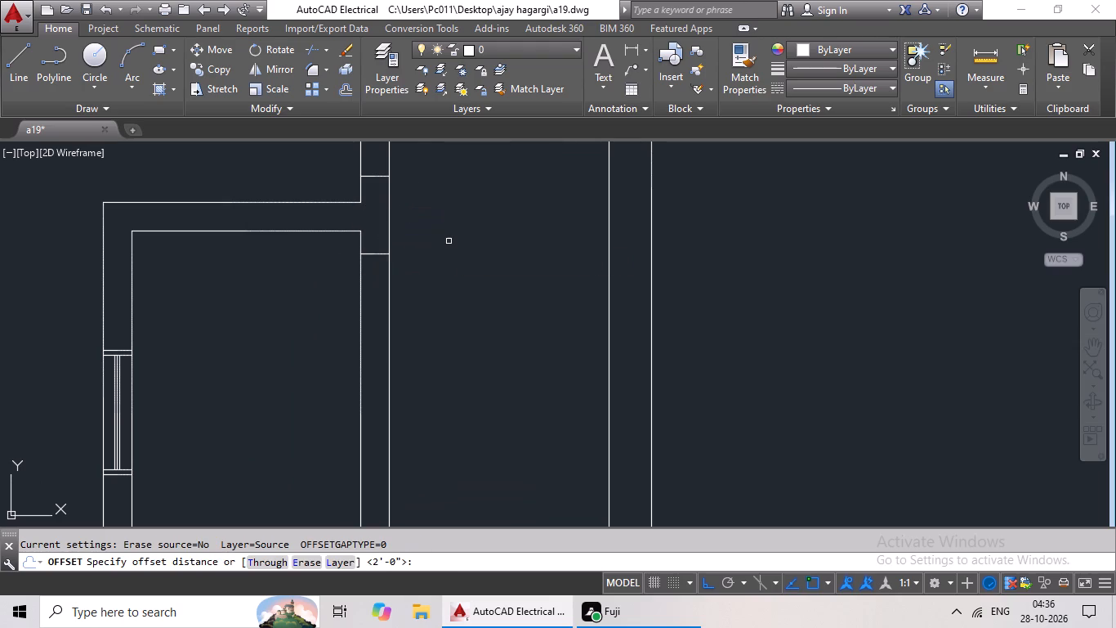
pyautogui.click(376, 252)
pyautogui.click(376, 312)
# Draw a vertical line across the long horizontal wall, just west of the small windowed room's lower outside corner.
pyautogui.click(20, 73)
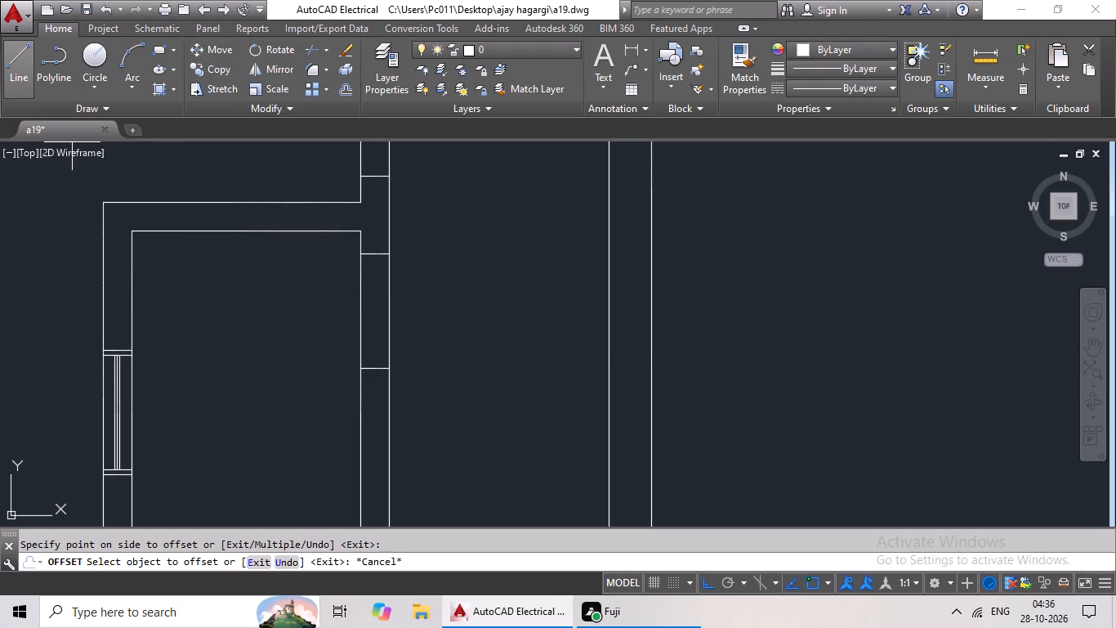
pyautogui.scroll(-1, 494, 324)
pyautogui.moveTo(435, 358); pyautogui.dragTo(564, 261, button='middle')
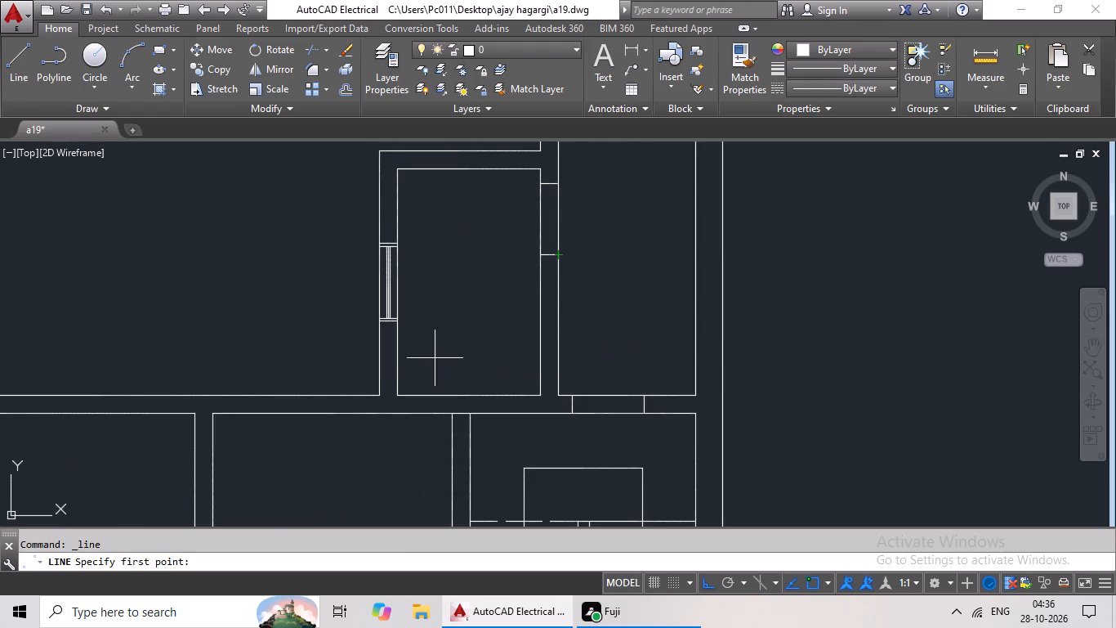
pyautogui.moveTo(388, 352); pyautogui.dragTo(461, 314, button='middle')
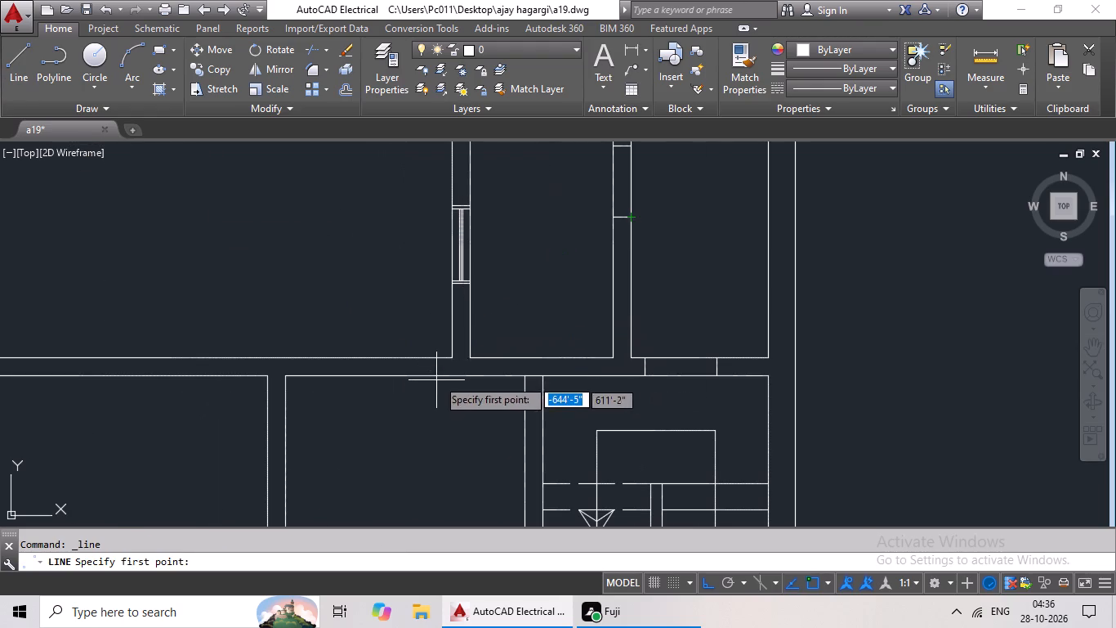
pyautogui.scroll(3, 437, 379)
pyautogui.click(422, 298)
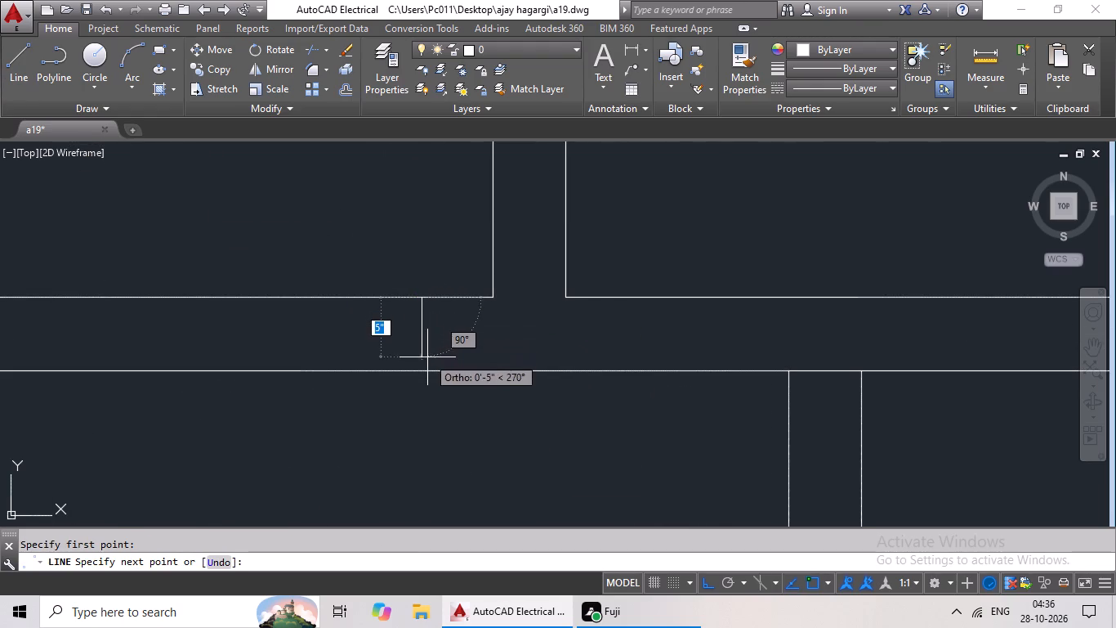
pyautogui.moveTo(426, 372); pyautogui.dragTo(433, 370)
pyautogui.press('Escape')
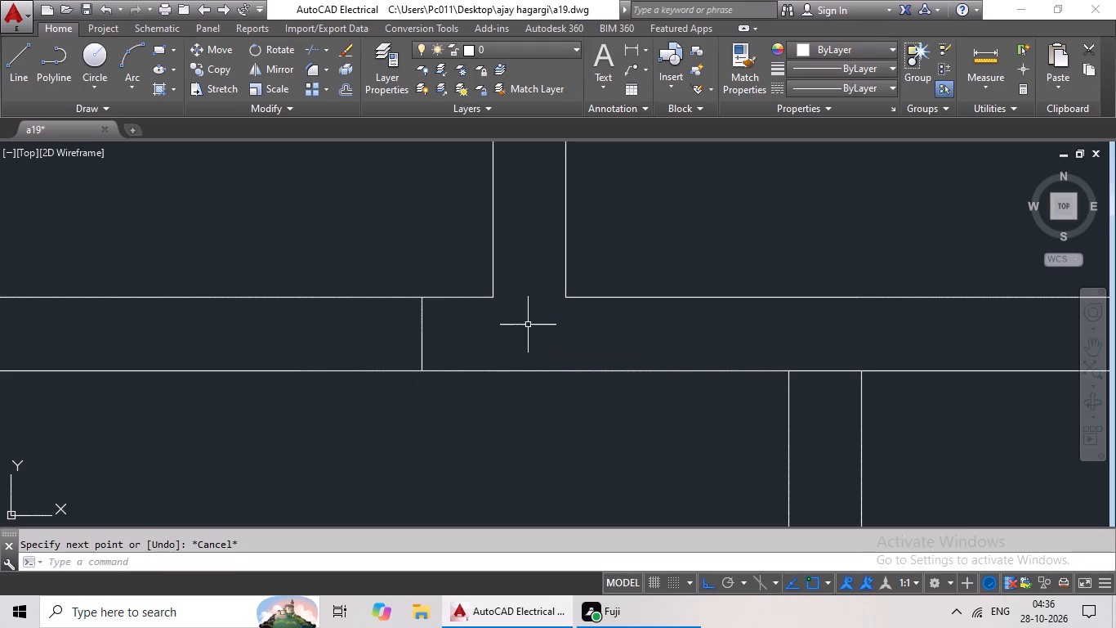
# Offset the vertical line just west of the small windowed room 3' to the west.
pyautogui.press('o')
pyautogui.press('Return')
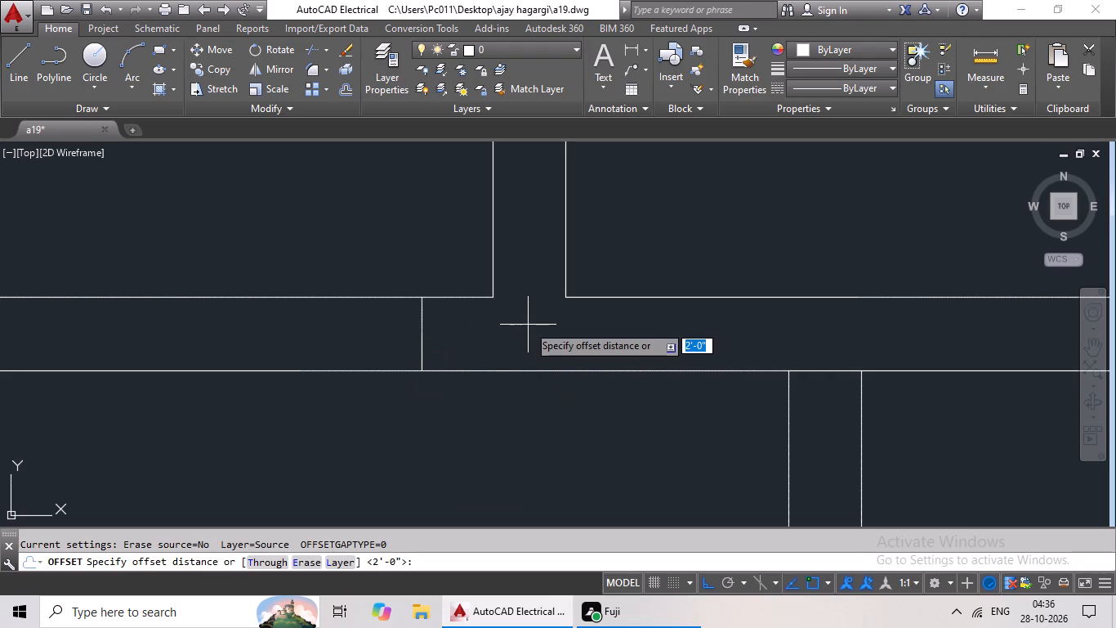
pyautogui.write("3'")
pyautogui.press('Return')
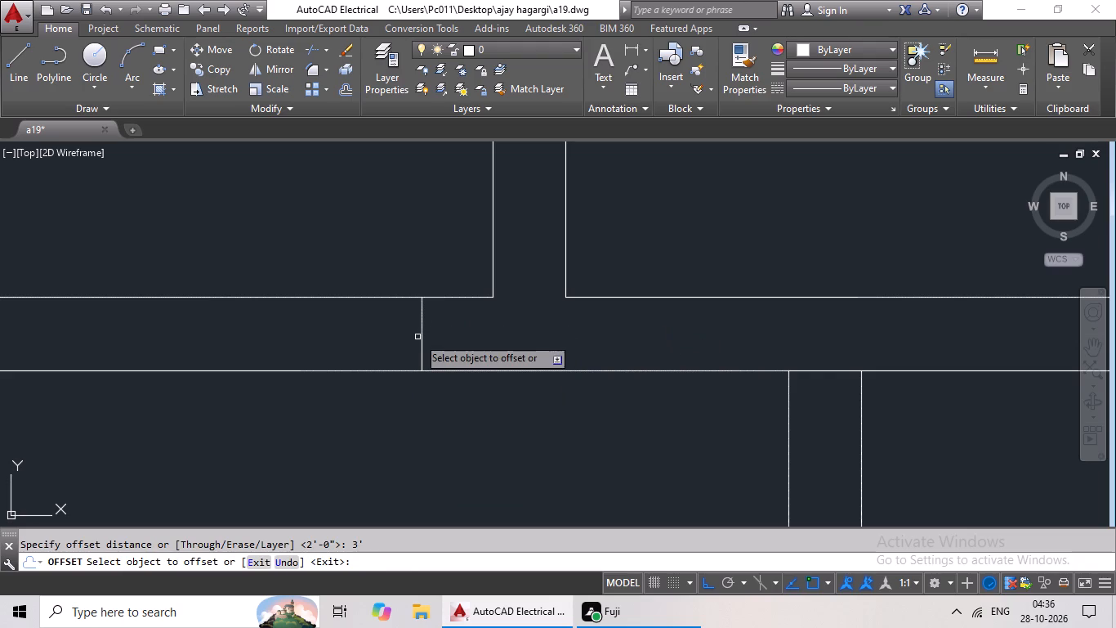
pyautogui.moveTo(421, 336); pyautogui.dragTo(412, 348)
pyautogui.click(355, 383)
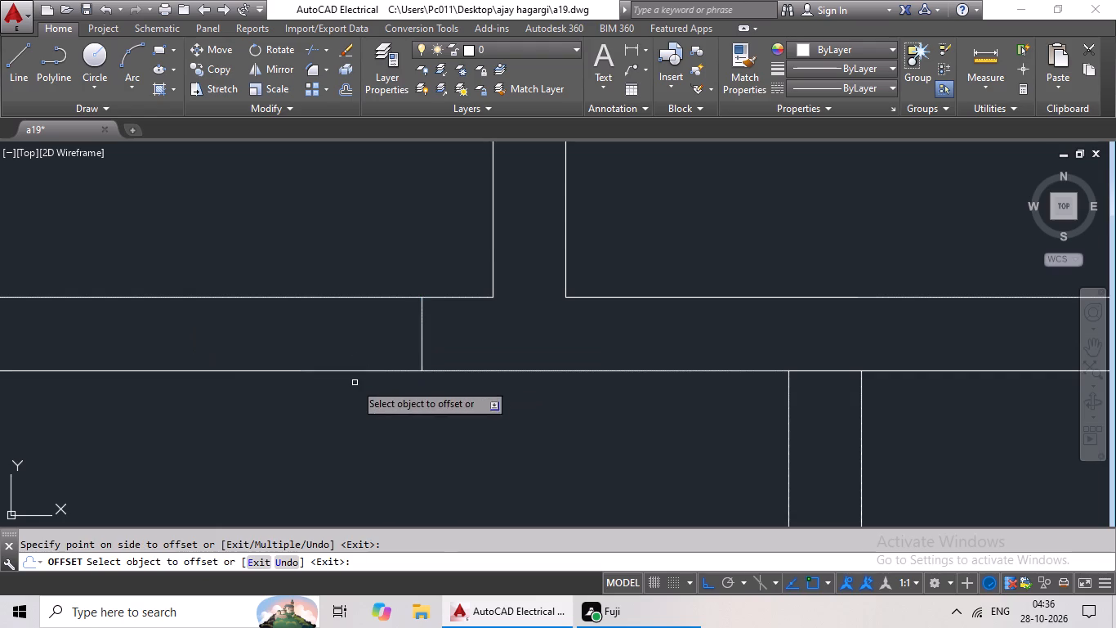
# Draw a vertical line across the same horizontal wall, just west of the partition between the two middle lower rooms.
pyautogui.scroll(-3, 412, 375)
pyautogui.click(21, 60)
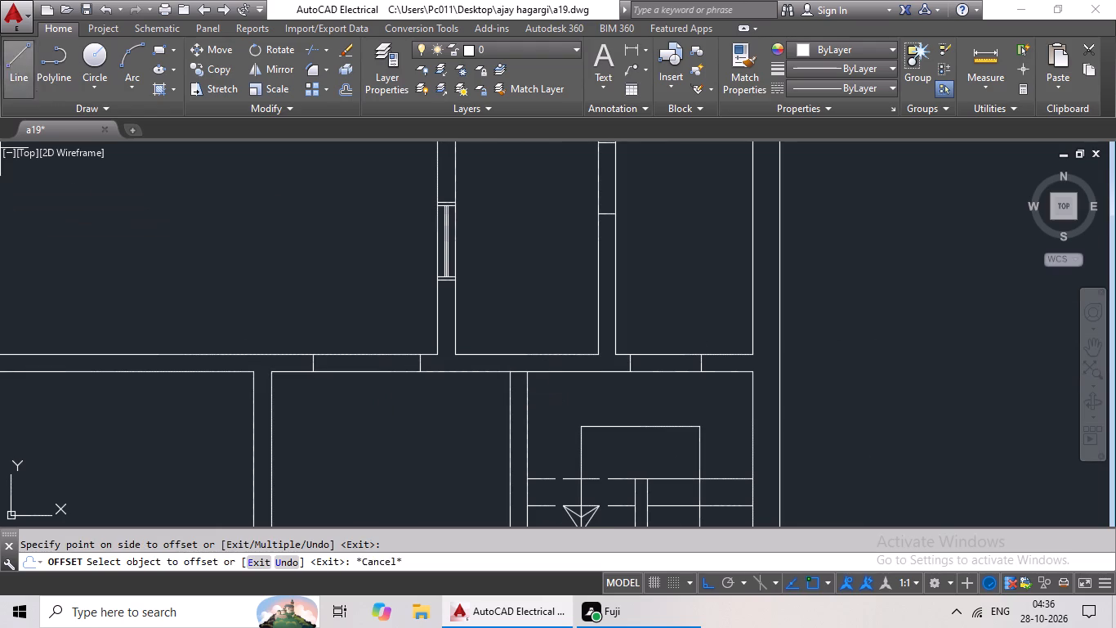
pyautogui.moveTo(271, 286); pyautogui.dragTo(319, 221, button='middle')
pyautogui.moveTo(296, 287); pyautogui.dragTo(416, 265, button='middle')
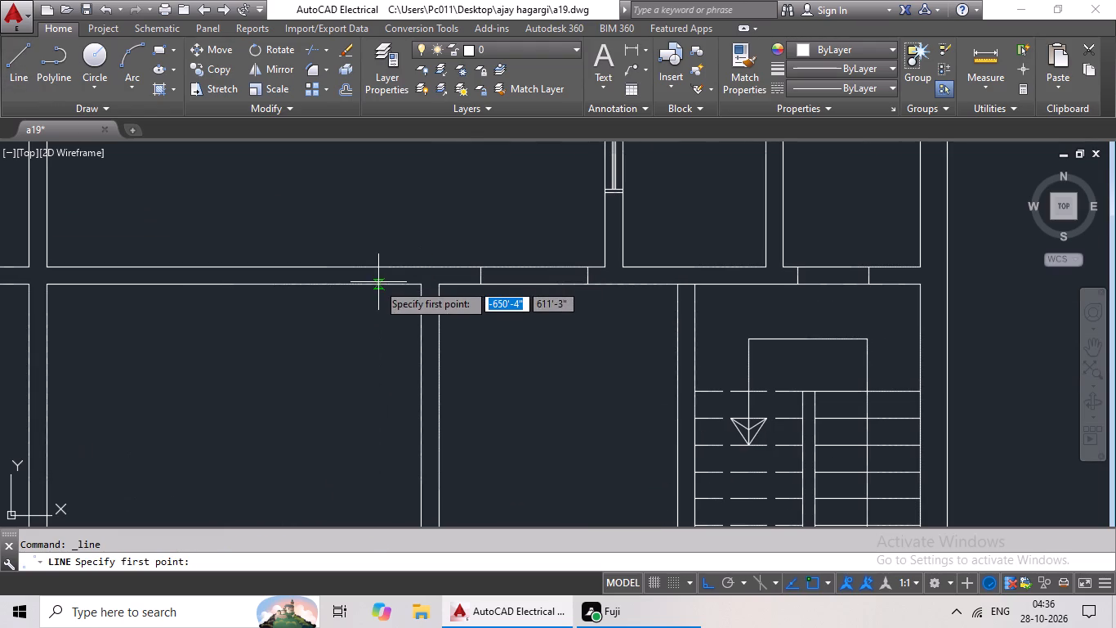
pyautogui.click(16, 74)
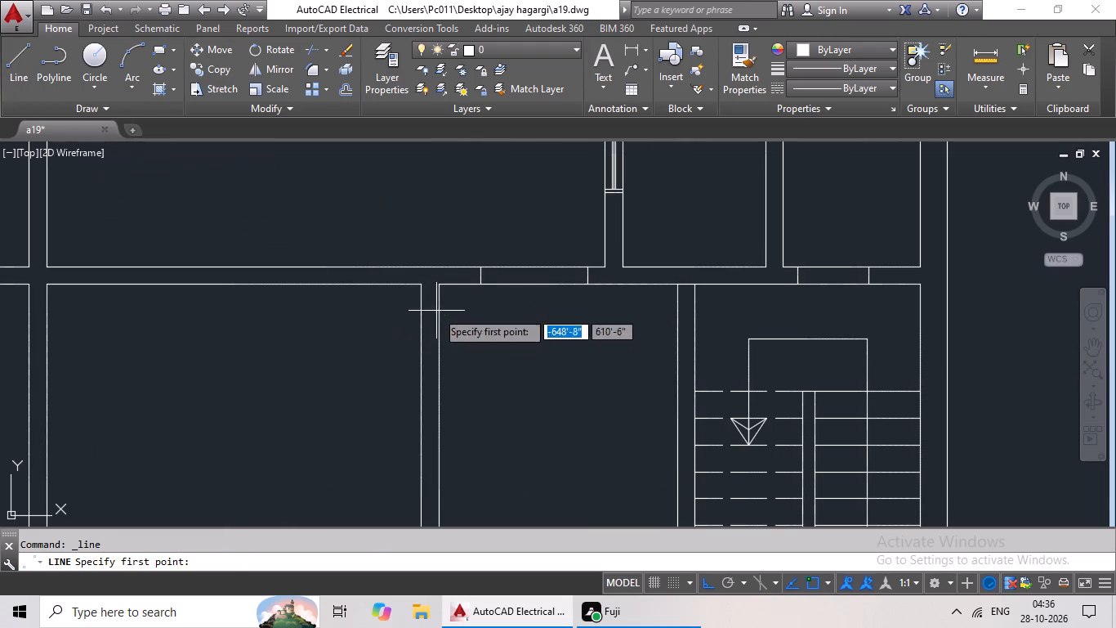
pyautogui.scroll(2, 426, 287)
pyautogui.click(342, 279)
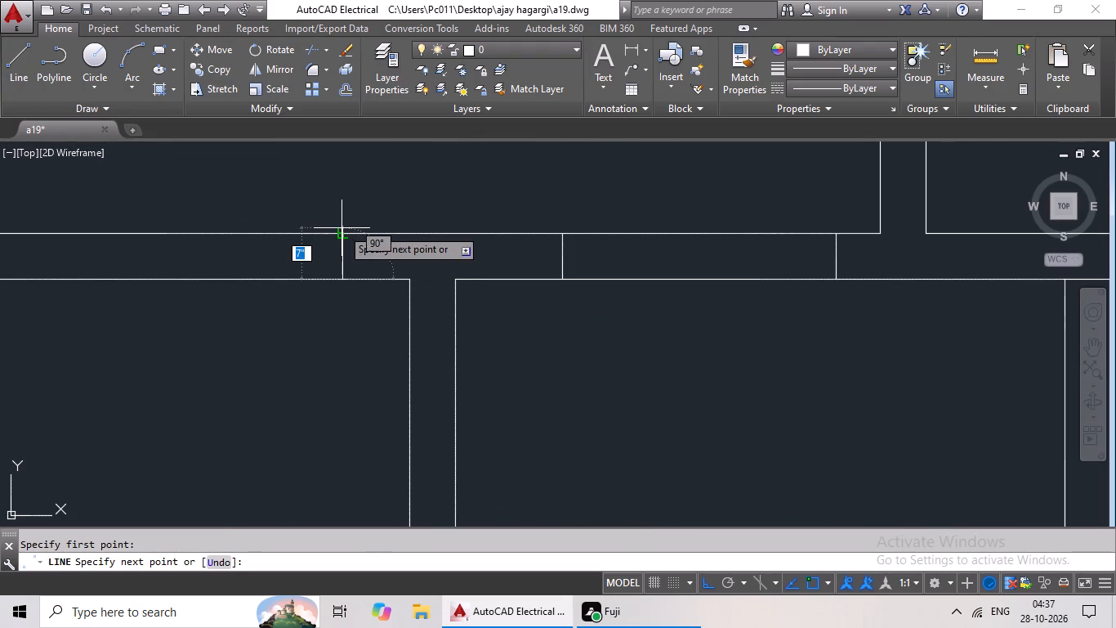
pyautogui.click(341, 231)
pyautogui.press('Escape')
# Offset the vertical line just west of that partition 3' to the west.
pyautogui.moveTo(385, 346); pyautogui.dragTo(447, 348, button='middle')
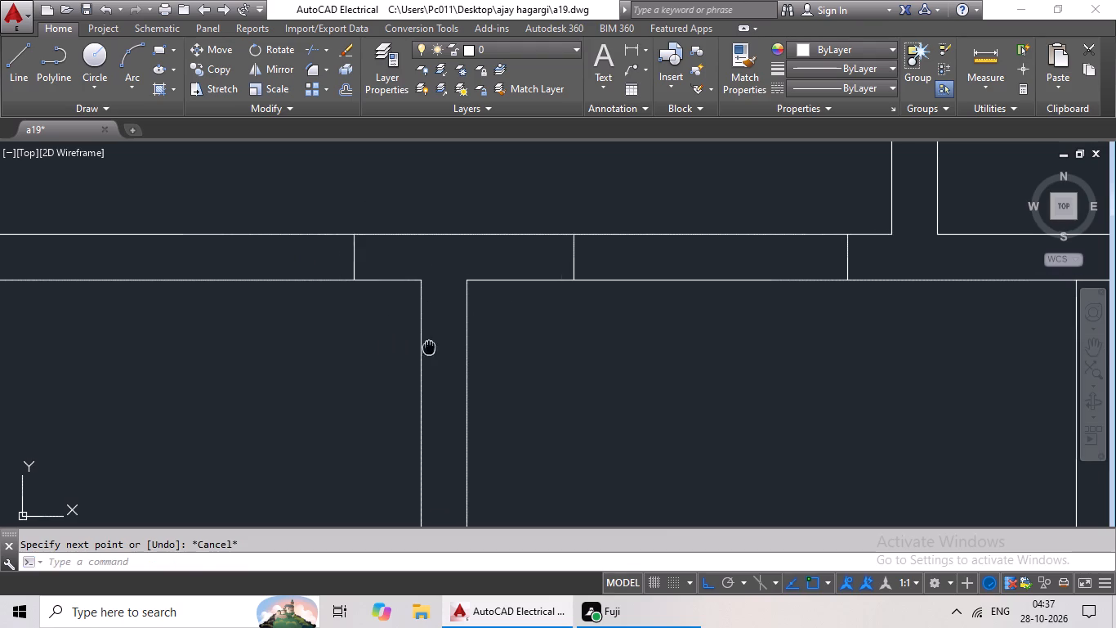
pyautogui.moveTo(447, 348); pyautogui.dragTo(669, 353, button='middle')
pyautogui.press('Escape')
pyautogui.press('Escape')
pyautogui.press('o')
pyautogui.press('Return')
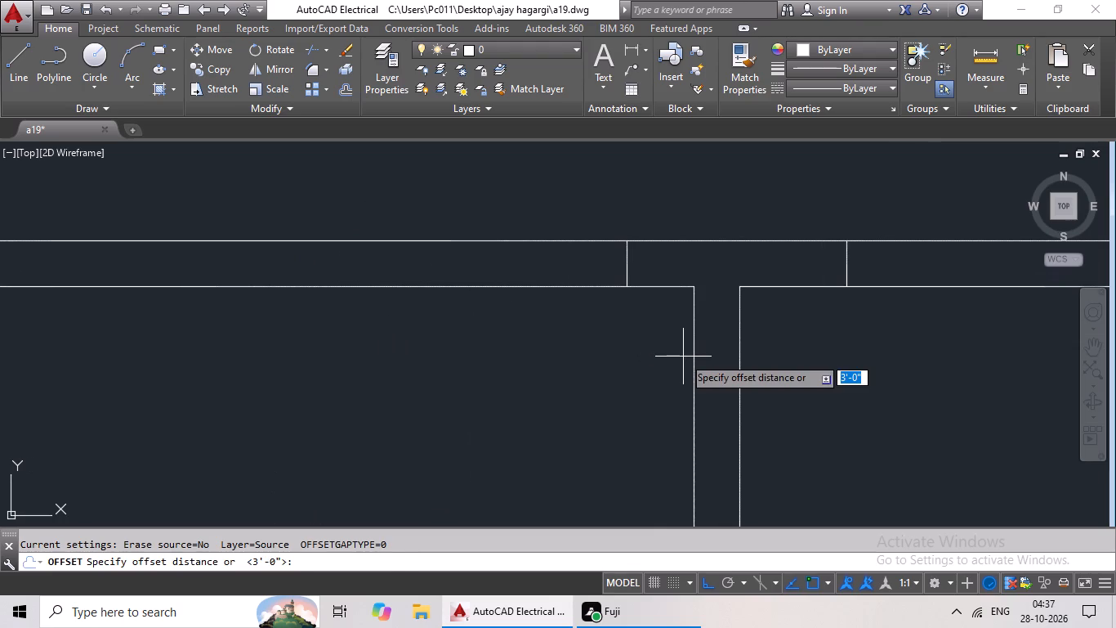
pyautogui.press('3')
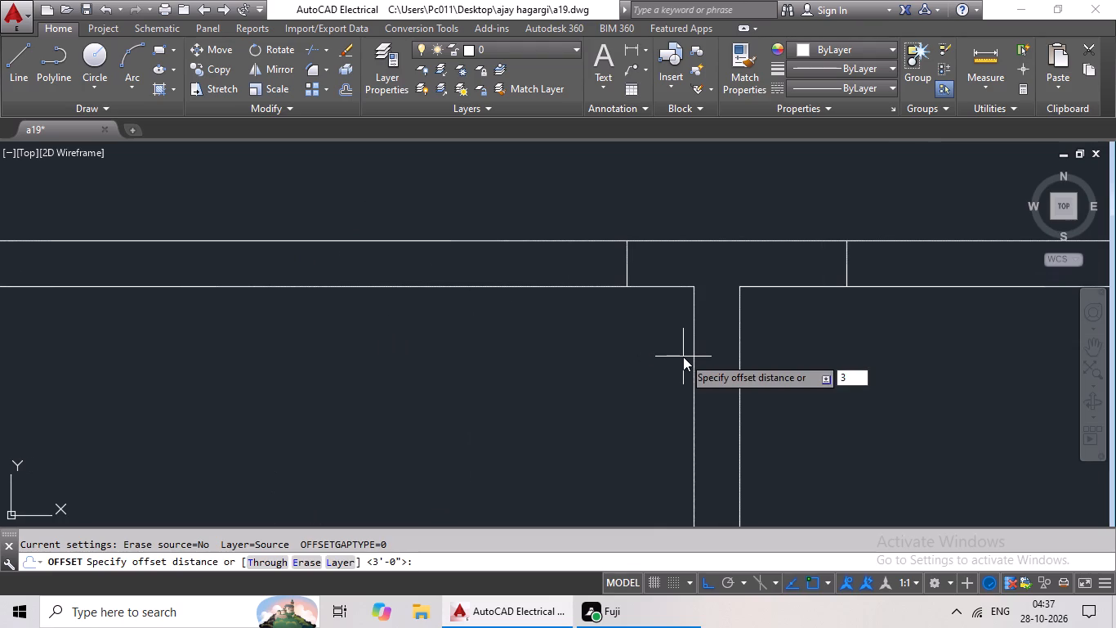
pyautogui.press("'")
pyautogui.press('Return')
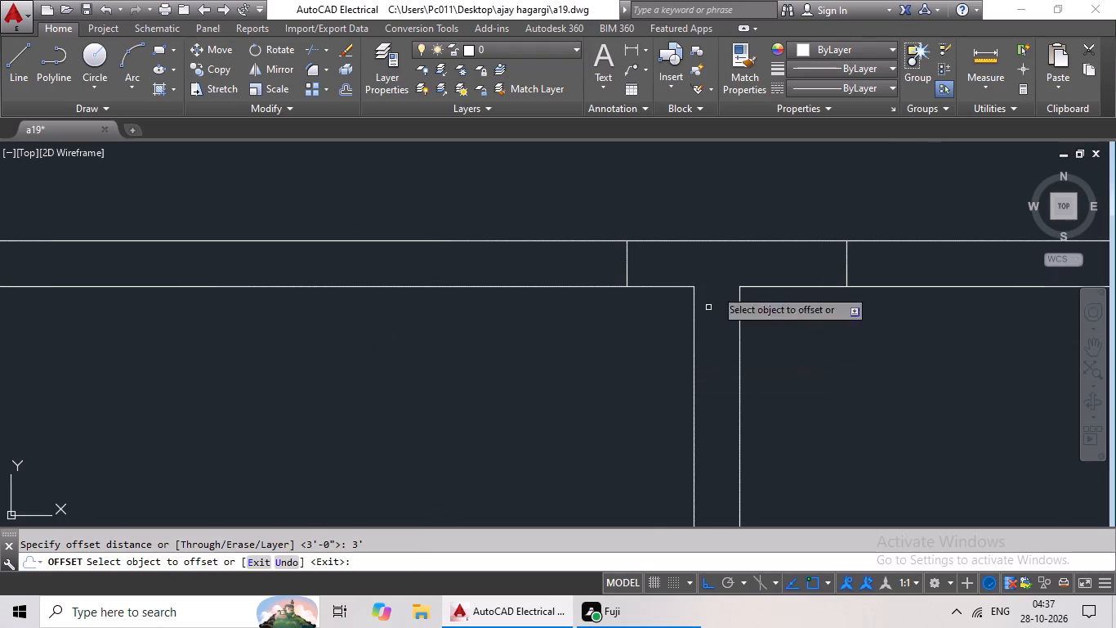
pyautogui.click(625, 255)
pyautogui.click(573, 279)
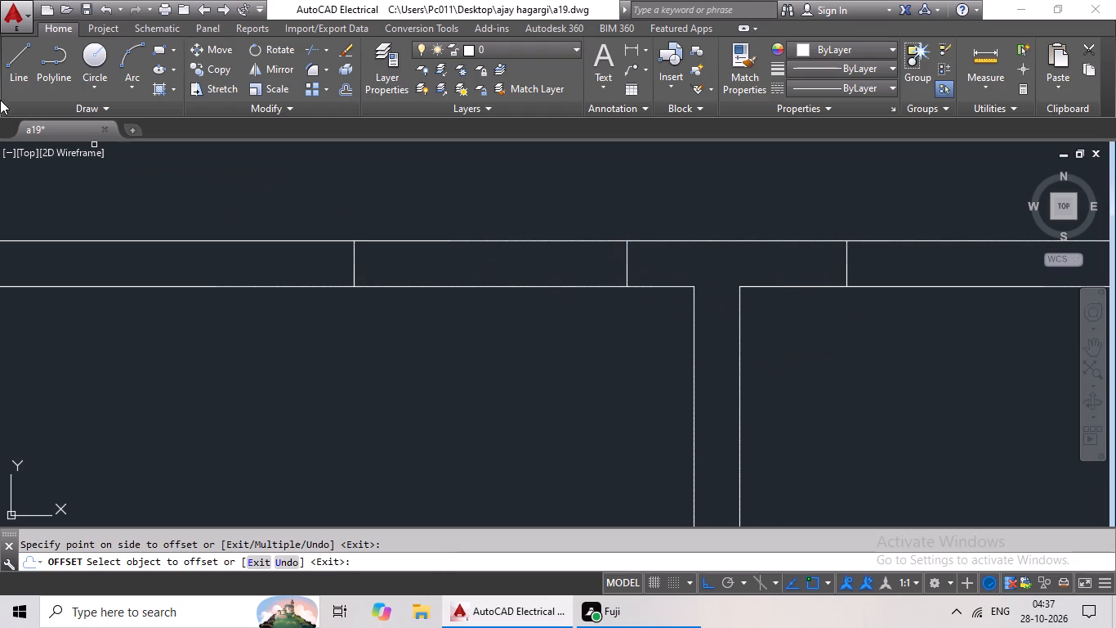
# Draw a short horizontal line across the narrow upper west room's east wall, just above its lower inside corner.
pyautogui.moveTo(12, 70); pyautogui.dragTo(48, 96)
pyautogui.scroll(-3, 496, 317)
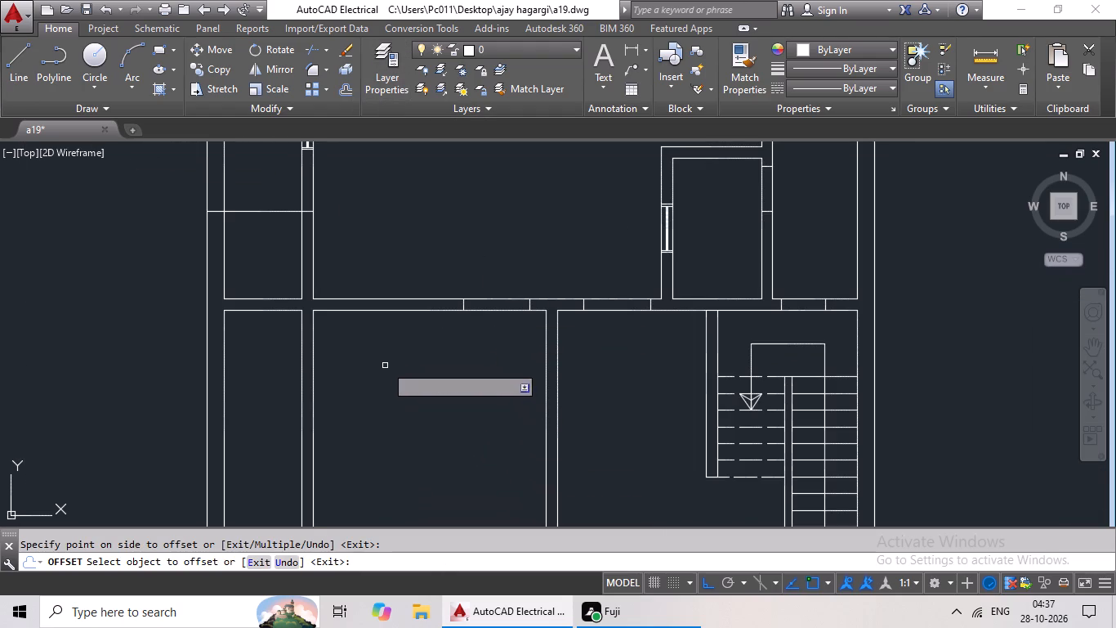
pyautogui.click(9, 65)
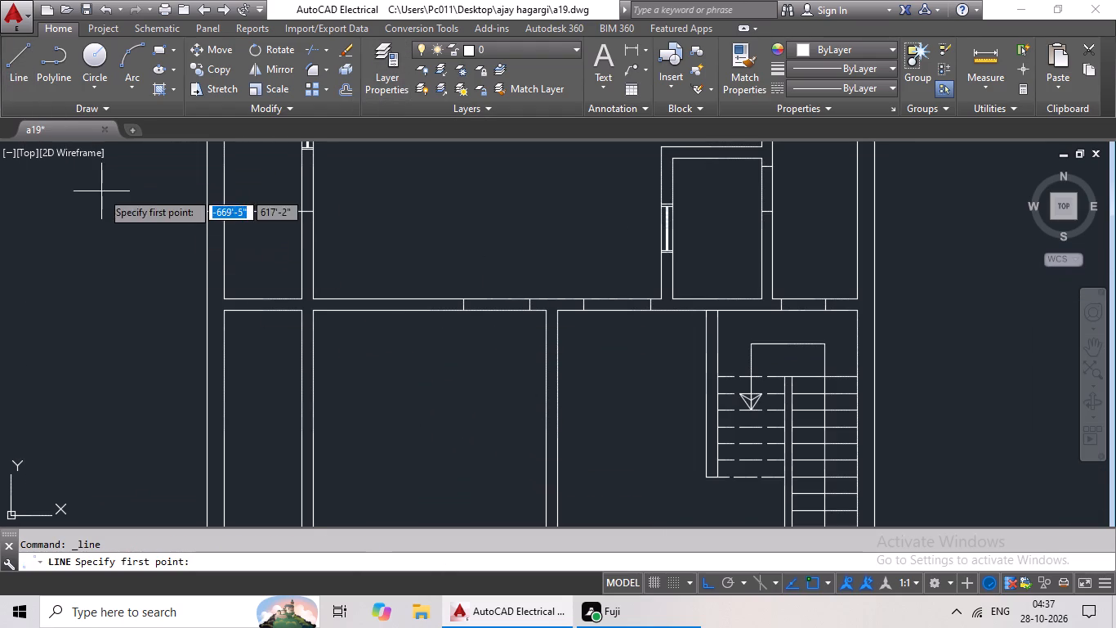
pyautogui.scroll(3, 260, 277)
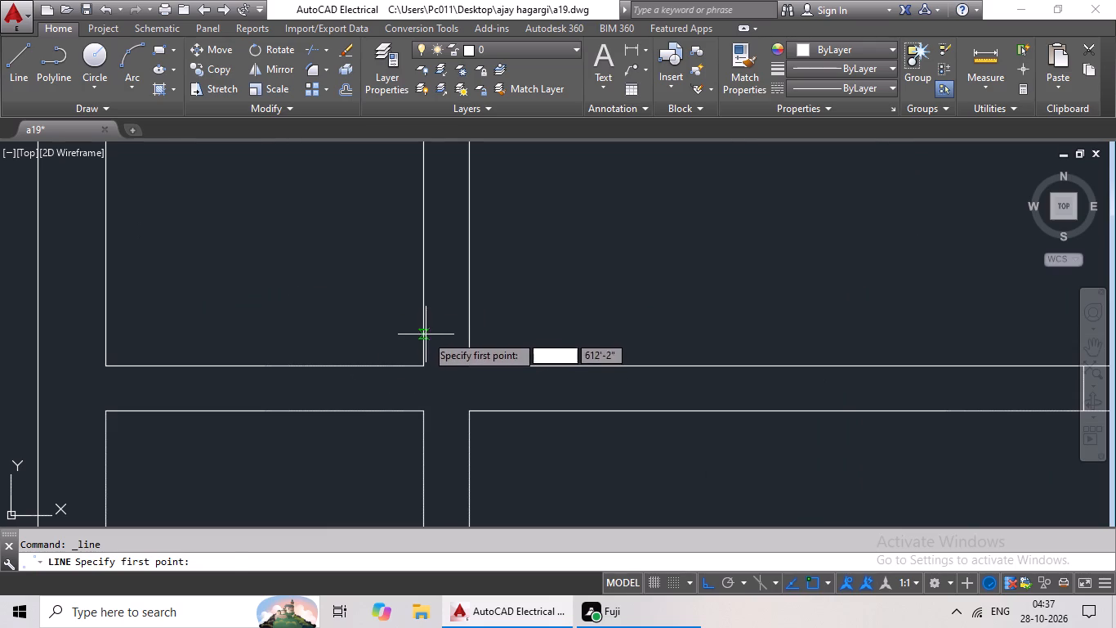
pyautogui.click(422, 330)
pyautogui.click(473, 325)
pyautogui.press('Escape')
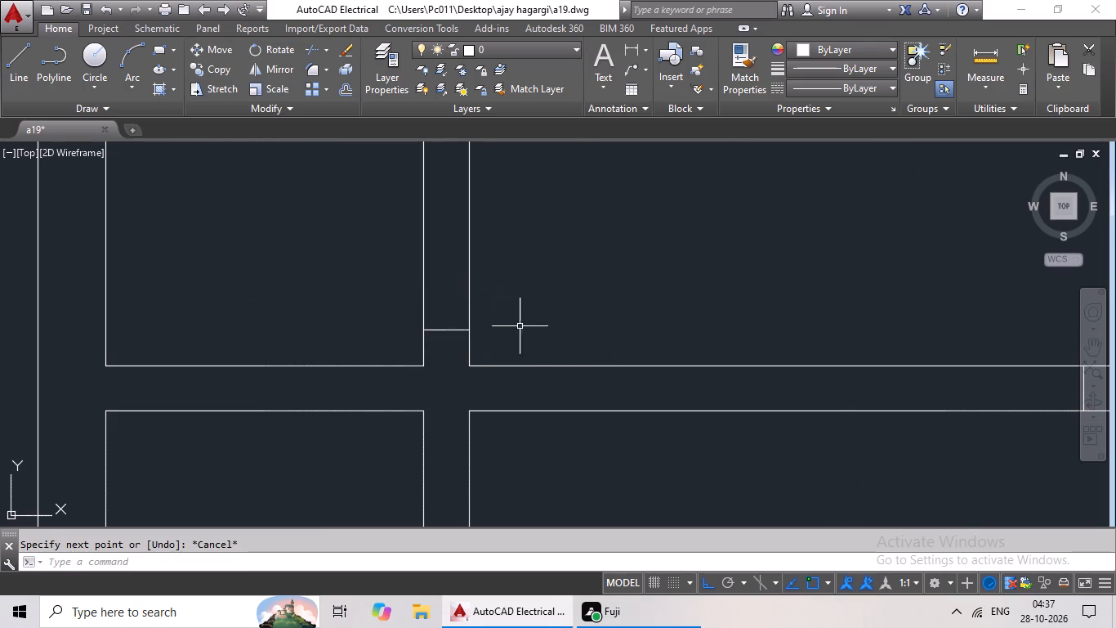
pyautogui.press('Escape')
# Offset the horizontal line across the narrow room's east wall 2' upward.
pyautogui.press('o')
pyautogui.press('Return')
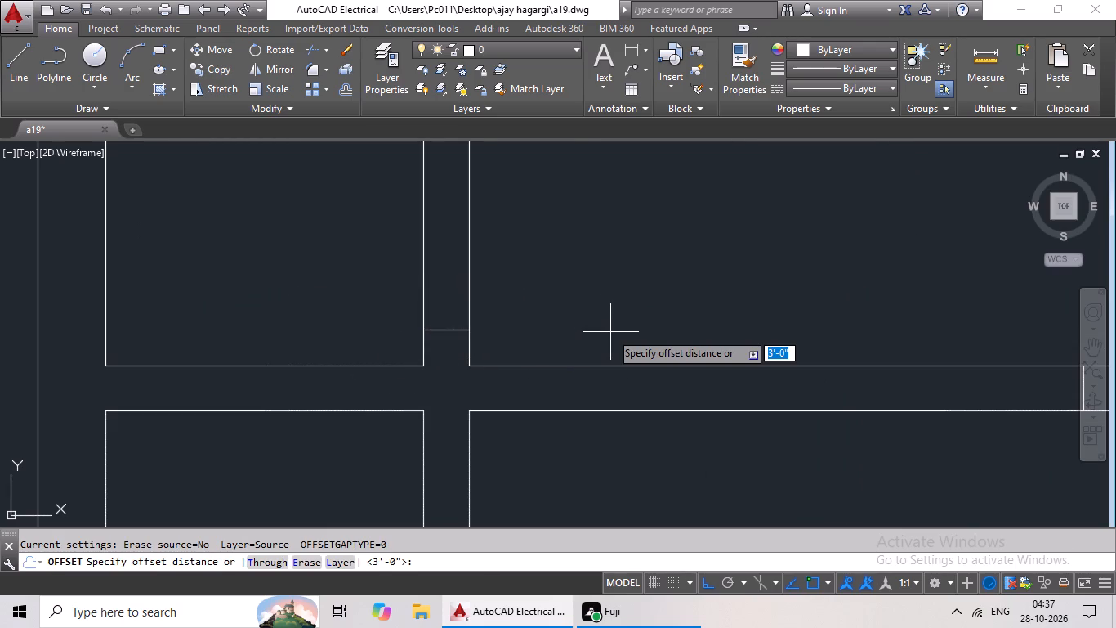
pyautogui.write("2'")
pyautogui.press('Return')
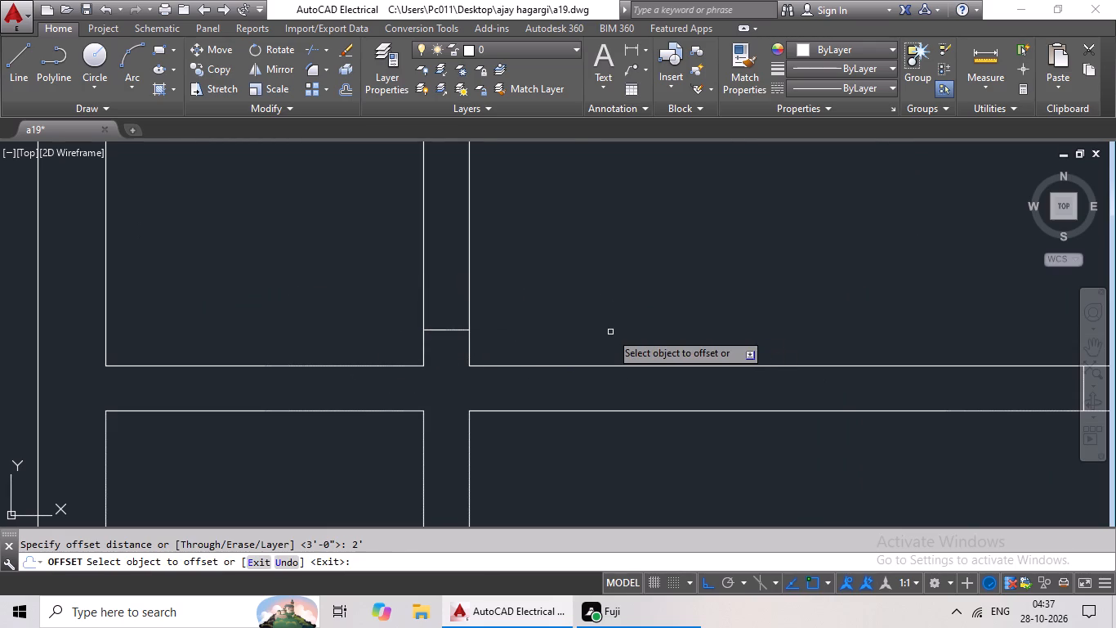
pyautogui.moveTo(442, 331); pyautogui.dragTo(452, 310)
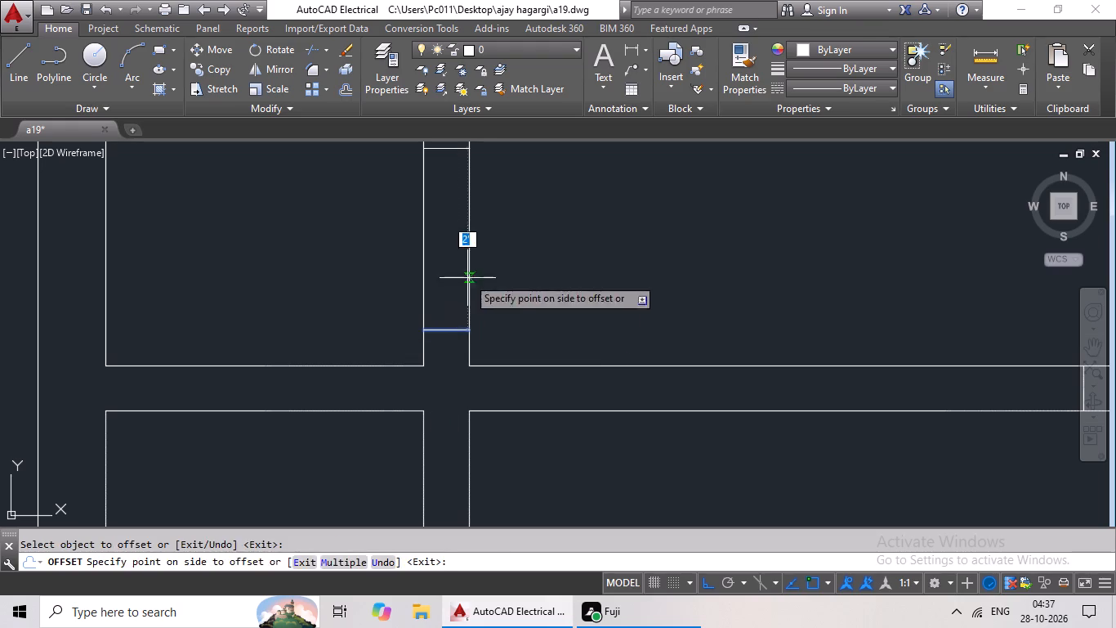
pyautogui.click(467, 276)
# Draw a vertical line across the wall between the two narrow west rooms, near their west inside corners.
pyautogui.click(20, 63)
pyautogui.moveTo(203, 260); pyautogui.dragTo(206, 258, button='middle')
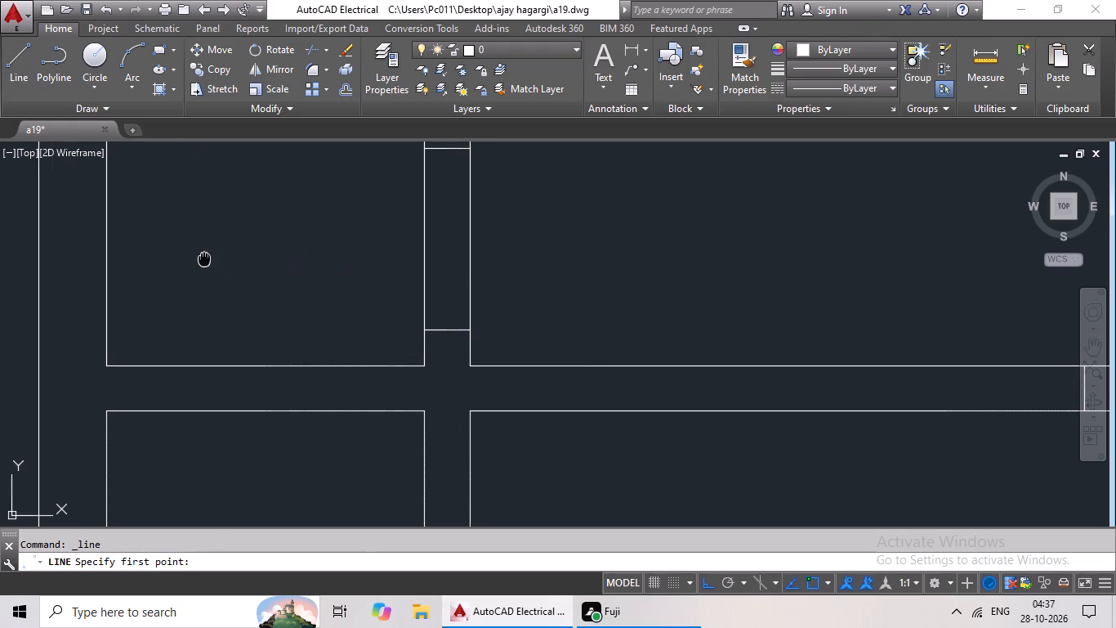
pyautogui.moveTo(206, 258); pyautogui.dragTo(267, 184, button='middle')
pyautogui.click(220, 291)
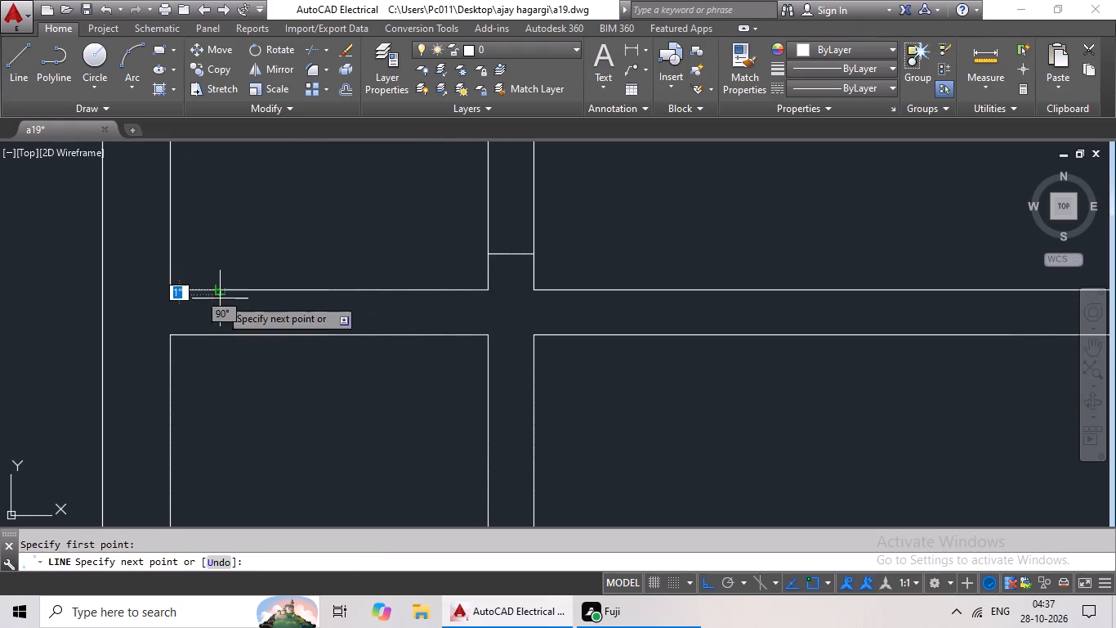
pyautogui.moveTo(224, 334); pyautogui.dragTo(234, 337)
pyautogui.press('Escape')
pyautogui.press('Escape')
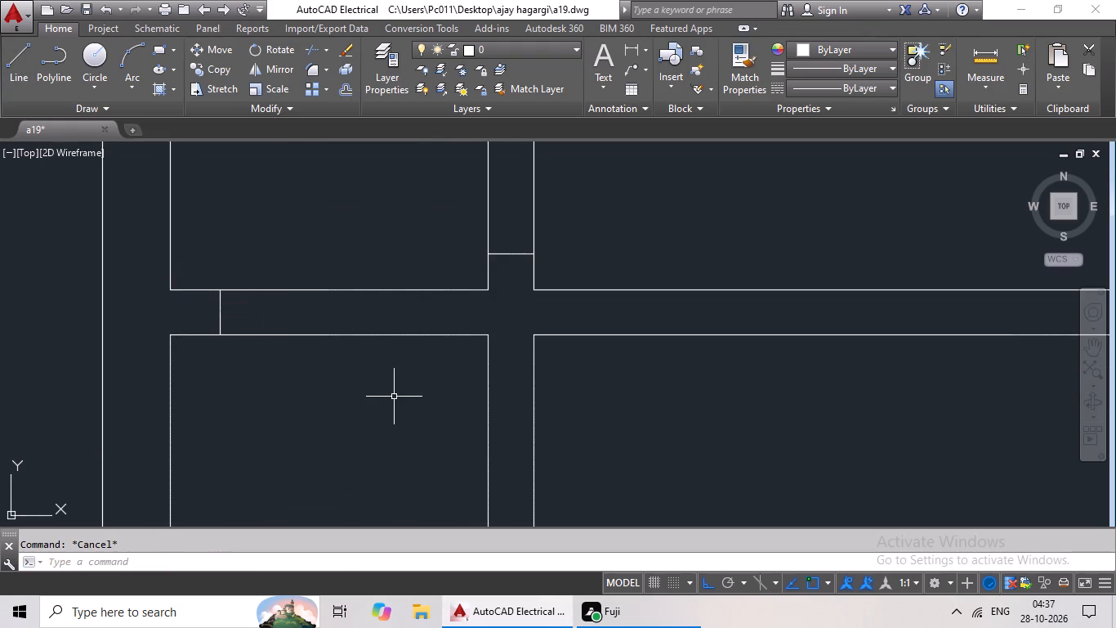
# Offset the vertical line between the two narrow west rooms 2' to the east.
pyautogui.press('o')
pyautogui.press('Return')
pyautogui.write("2'")
pyautogui.press('Return')
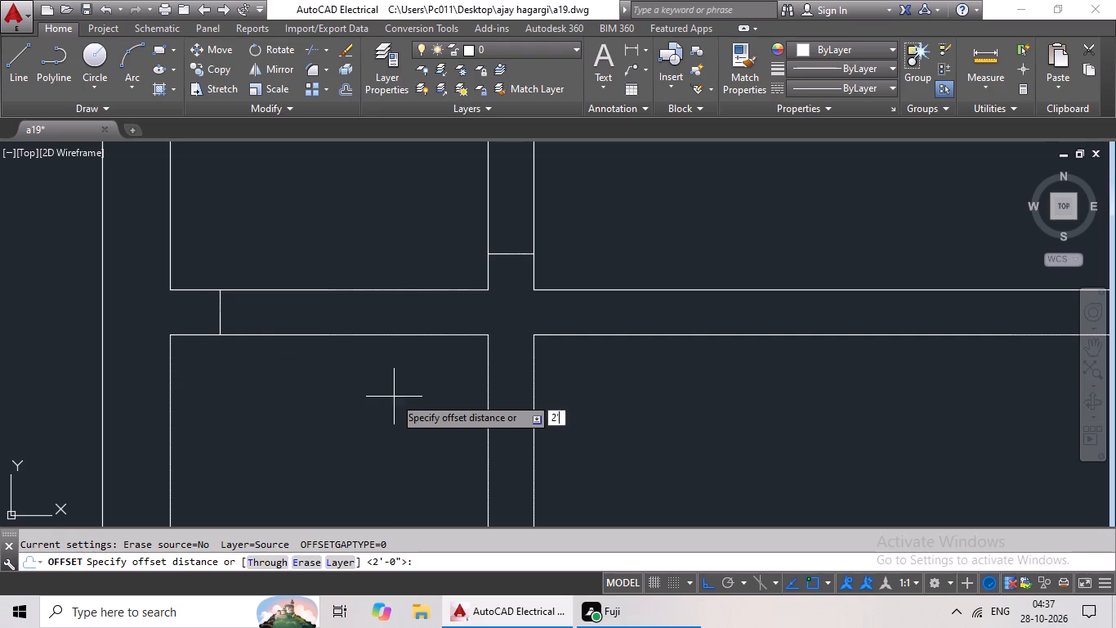
pyautogui.click(218, 305)
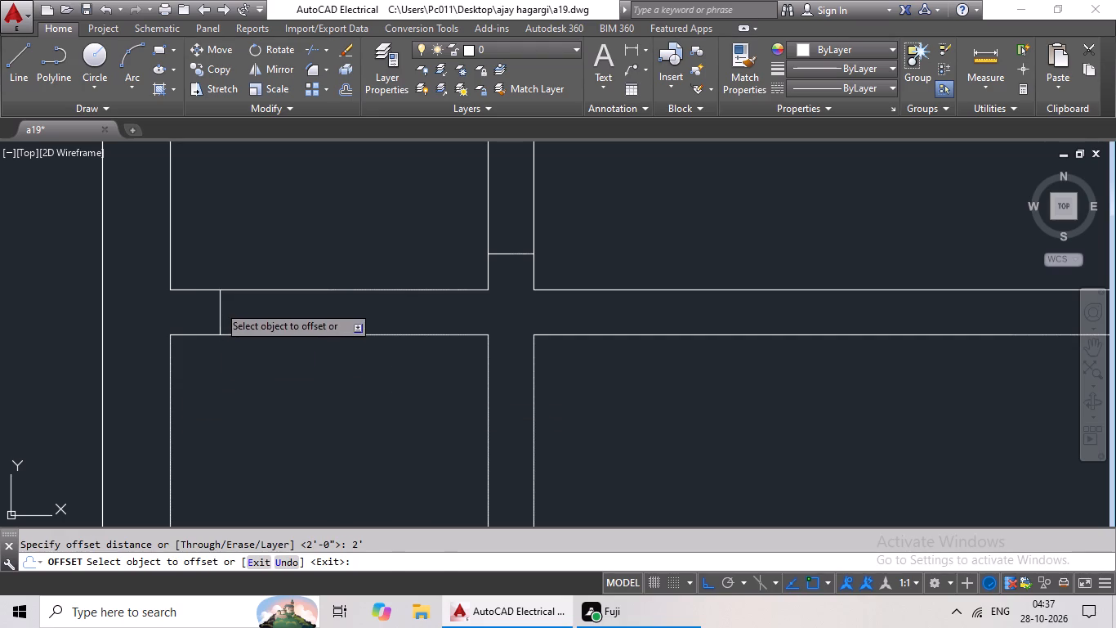
pyautogui.click(256, 313)
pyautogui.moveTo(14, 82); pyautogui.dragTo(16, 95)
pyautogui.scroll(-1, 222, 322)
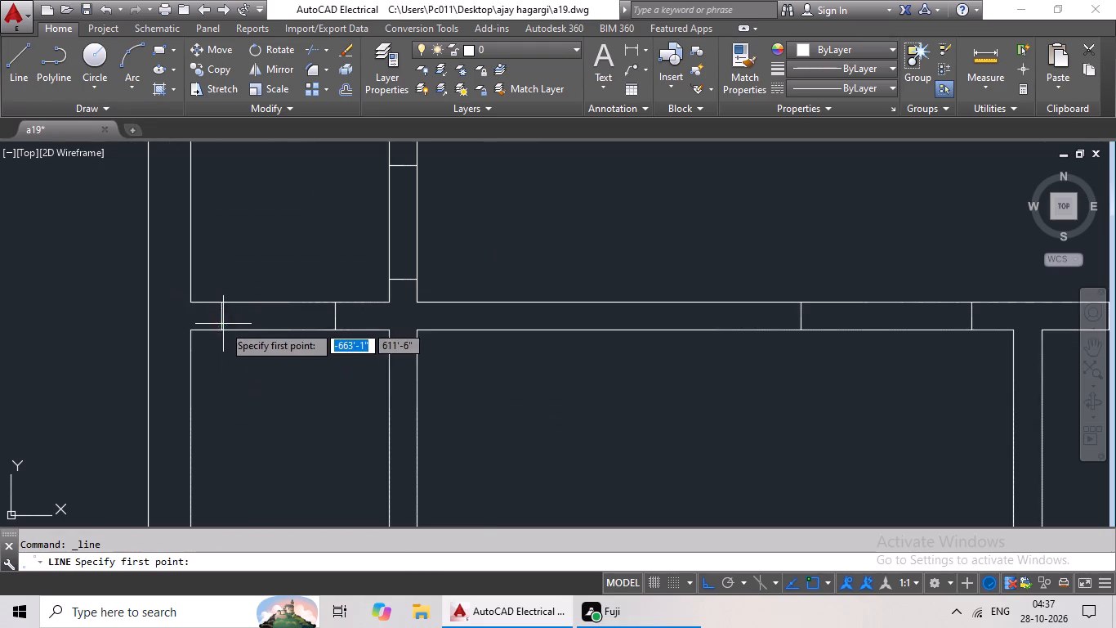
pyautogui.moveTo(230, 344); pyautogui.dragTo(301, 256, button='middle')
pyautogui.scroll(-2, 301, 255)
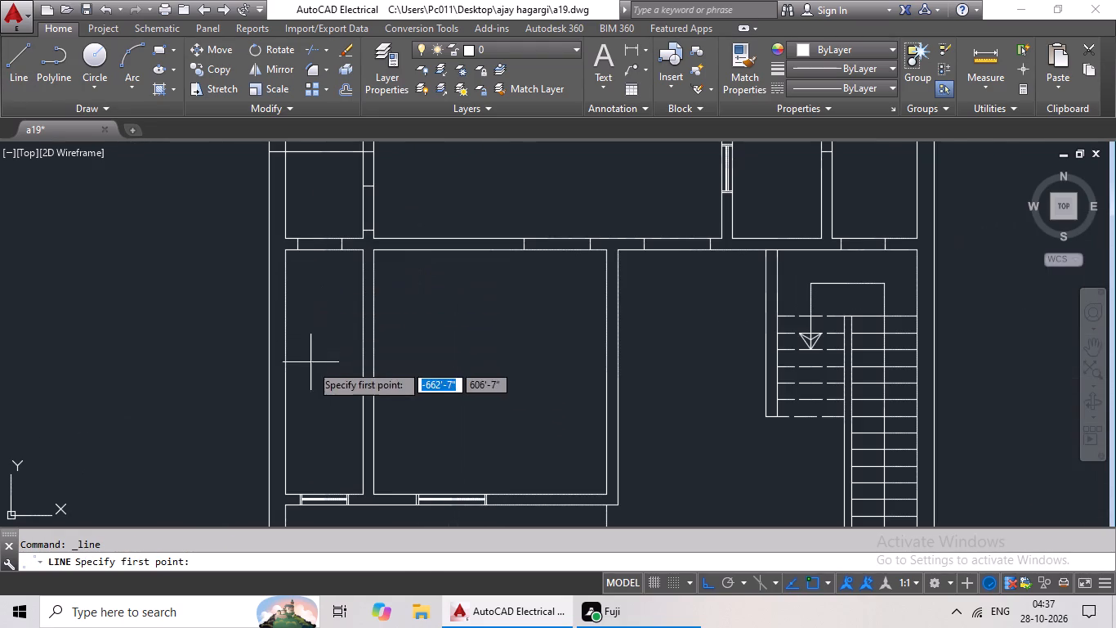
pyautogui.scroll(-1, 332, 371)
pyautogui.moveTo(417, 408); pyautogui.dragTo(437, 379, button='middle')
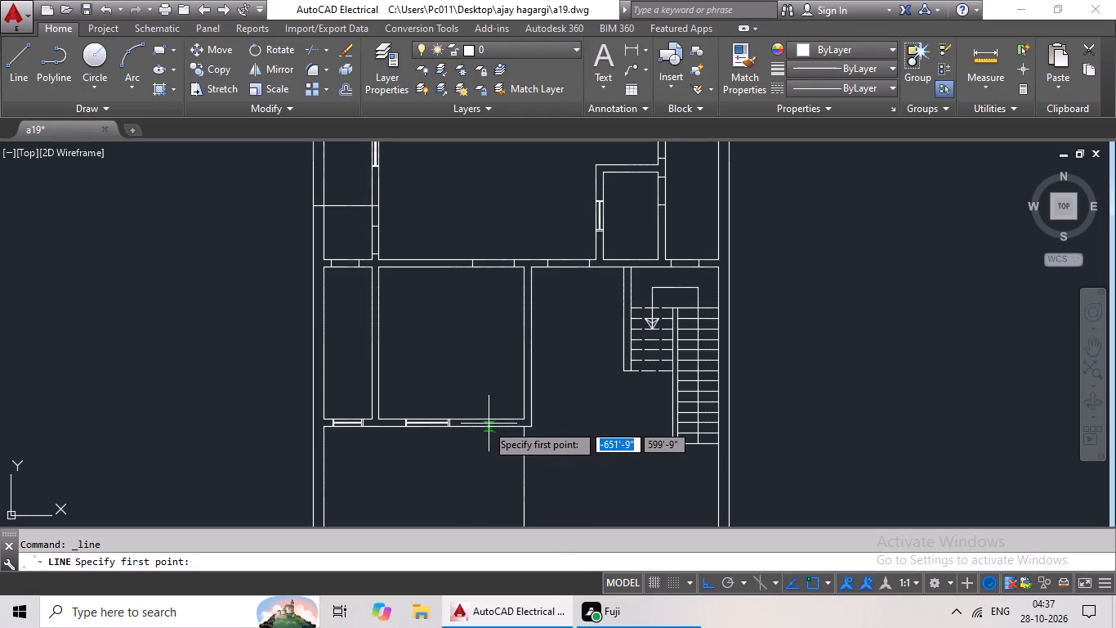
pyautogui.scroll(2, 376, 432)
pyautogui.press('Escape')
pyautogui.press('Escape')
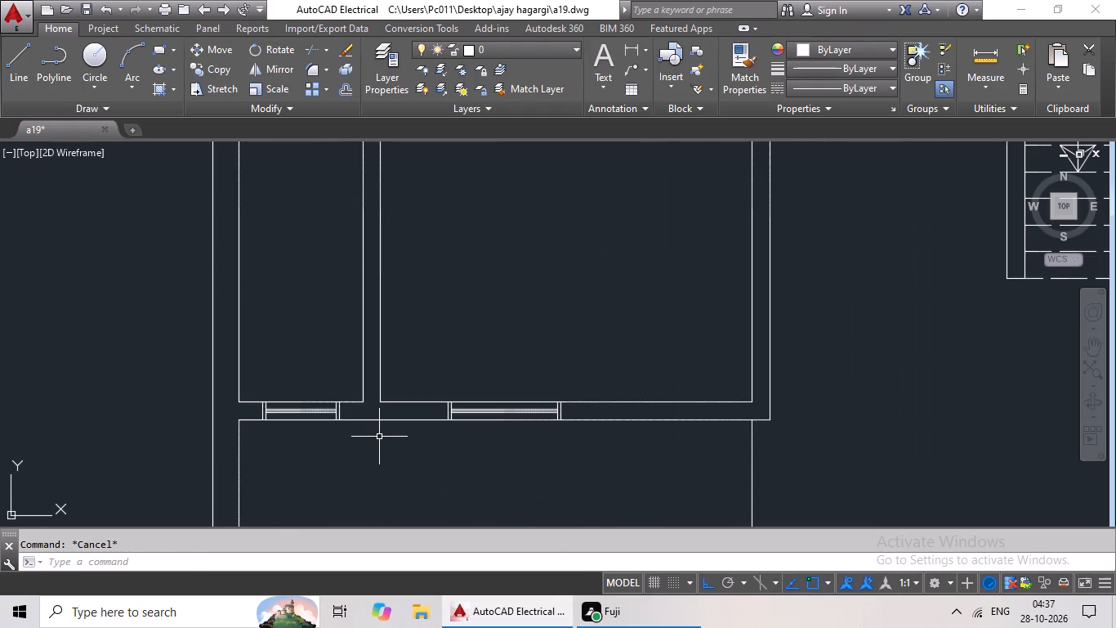
# Extend the narrow southwest room's inner east and west wall lines down to the lower wall's outer line.
pyautogui.press('e')
pyautogui.press('x')
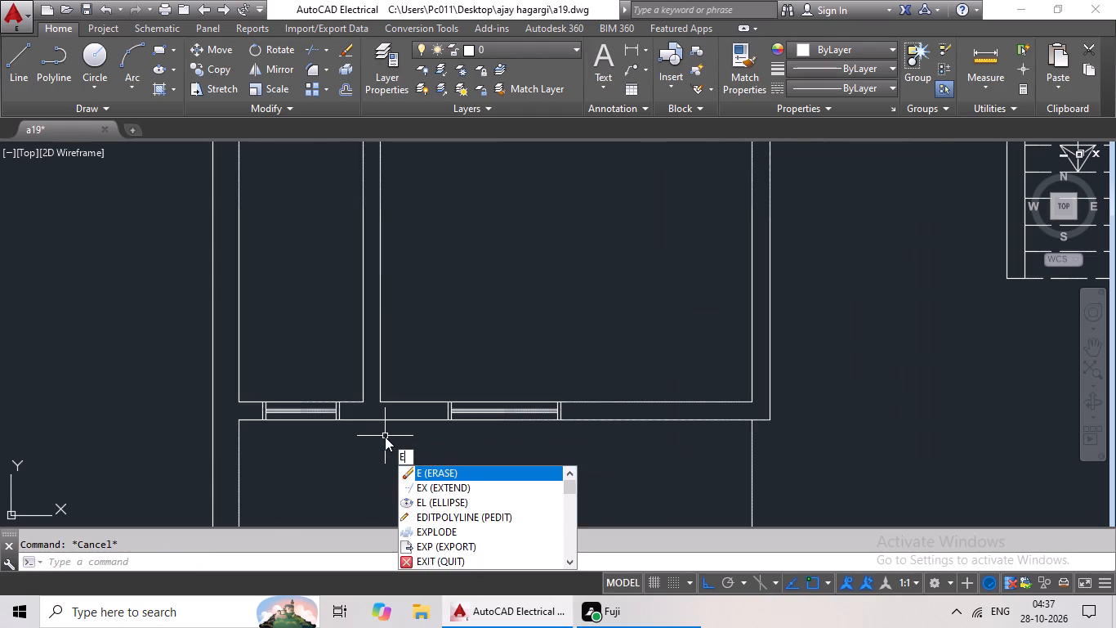
pyautogui.press('space')
pyautogui.press('space')
pyautogui.click(364, 384)
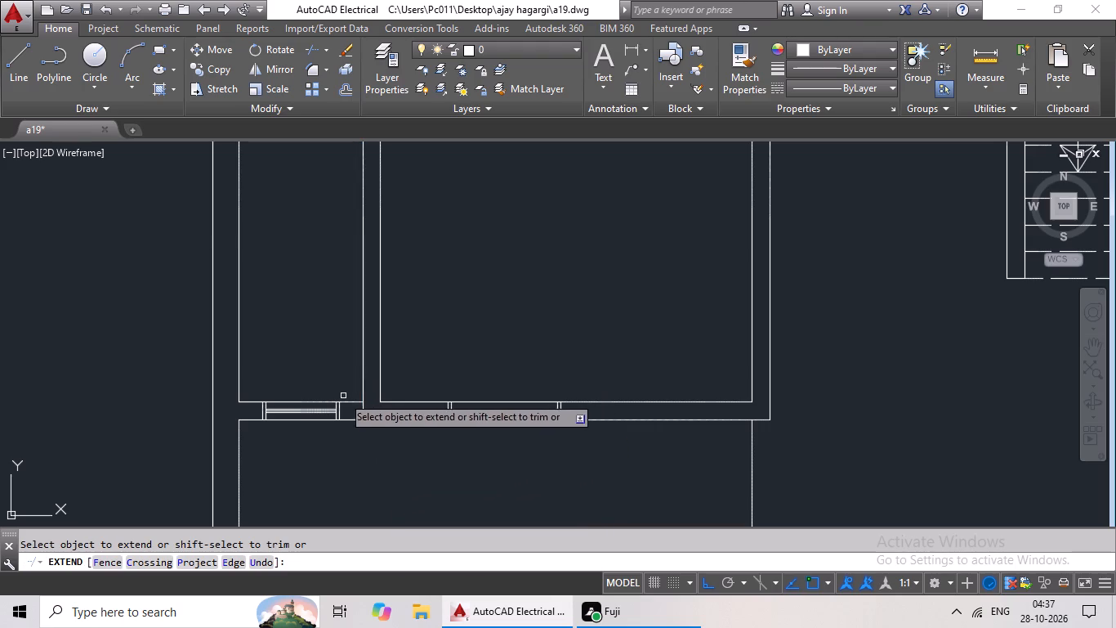
pyautogui.click(236, 382)
pyautogui.press('Escape')
pyautogui.press('Escape')
pyautogui.press('Escape')
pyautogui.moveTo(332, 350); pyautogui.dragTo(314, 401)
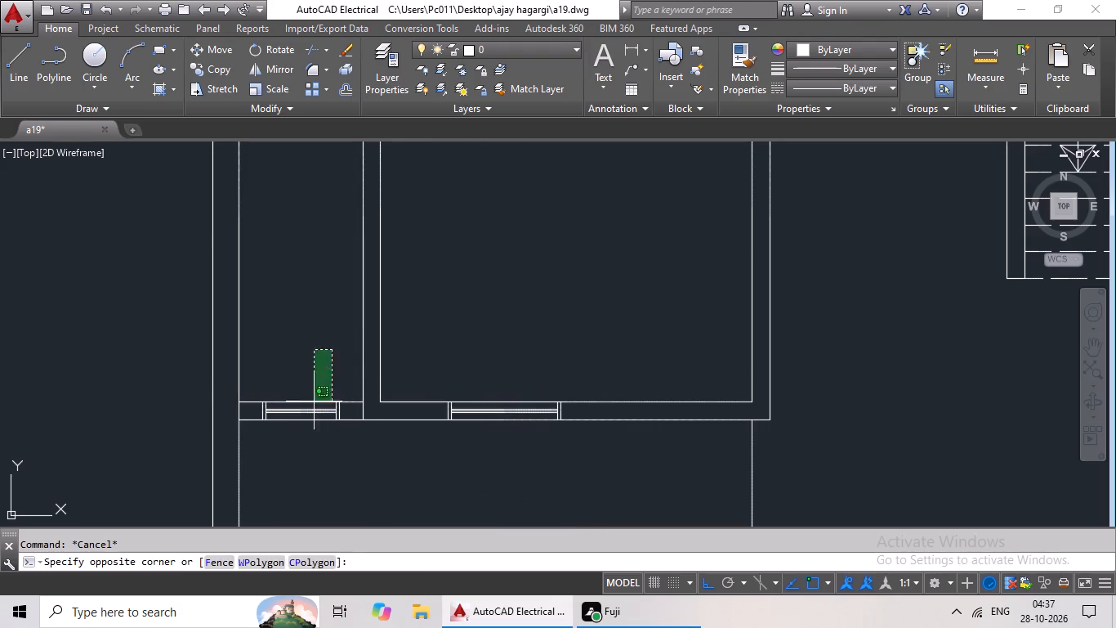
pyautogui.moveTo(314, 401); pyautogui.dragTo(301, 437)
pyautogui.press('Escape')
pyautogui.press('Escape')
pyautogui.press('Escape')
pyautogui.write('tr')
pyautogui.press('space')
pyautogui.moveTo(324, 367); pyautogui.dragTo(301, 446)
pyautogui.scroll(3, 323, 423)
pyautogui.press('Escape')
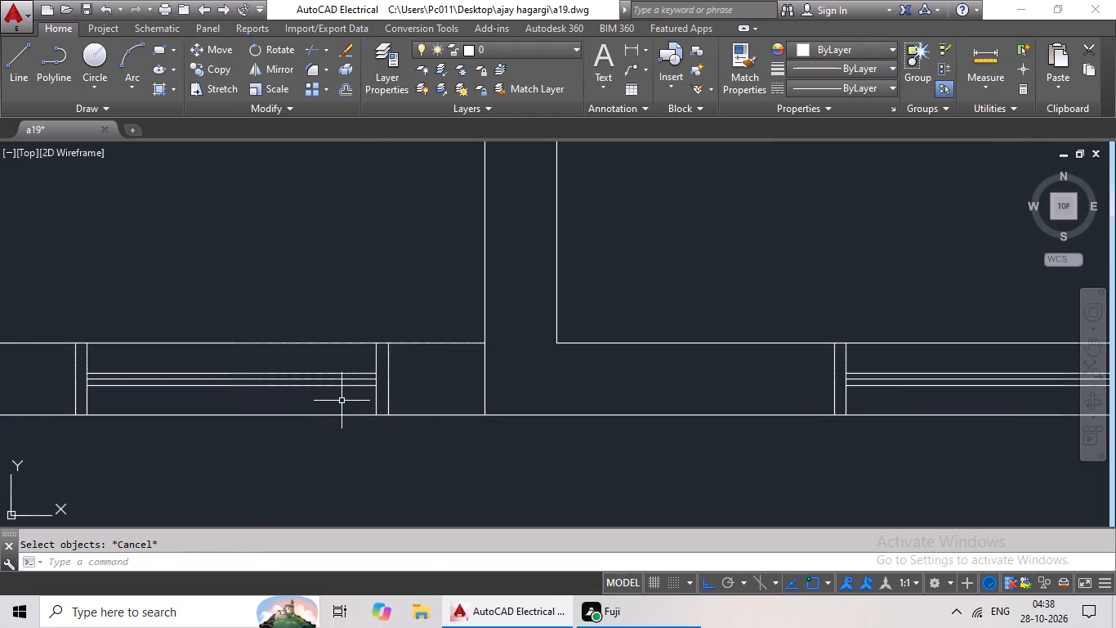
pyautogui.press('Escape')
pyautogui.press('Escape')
# Trim the narrow southwest room's lower wall lines along the window and between the window and the east wall.
pyautogui.press('t')
pyautogui.press('r')
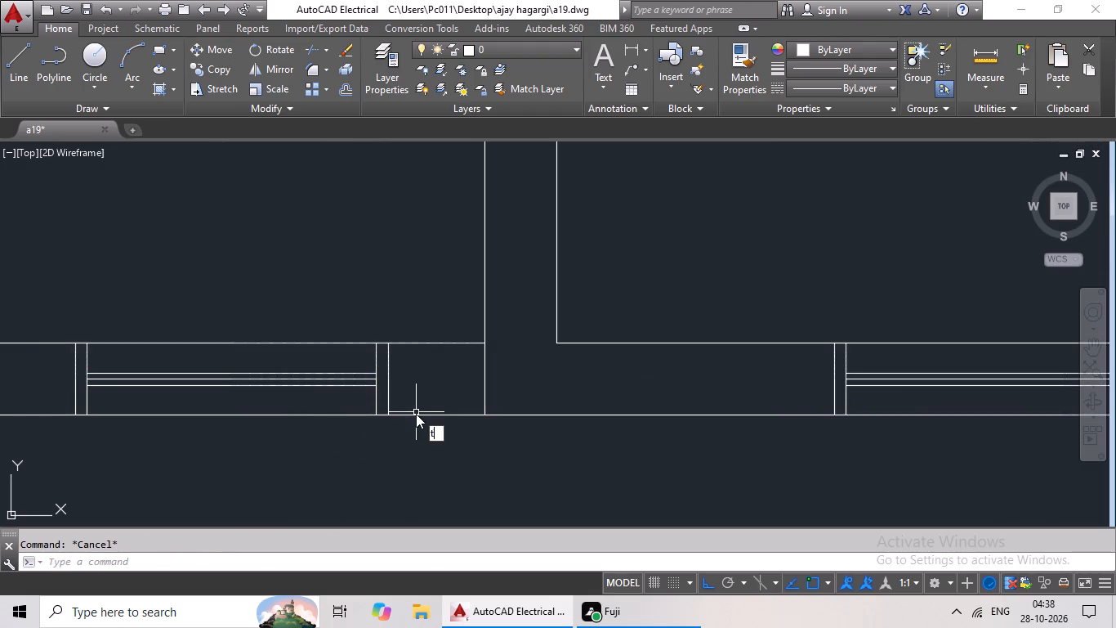
pyautogui.press('space')
pyautogui.press('space')
pyautogui.click(413, 417)
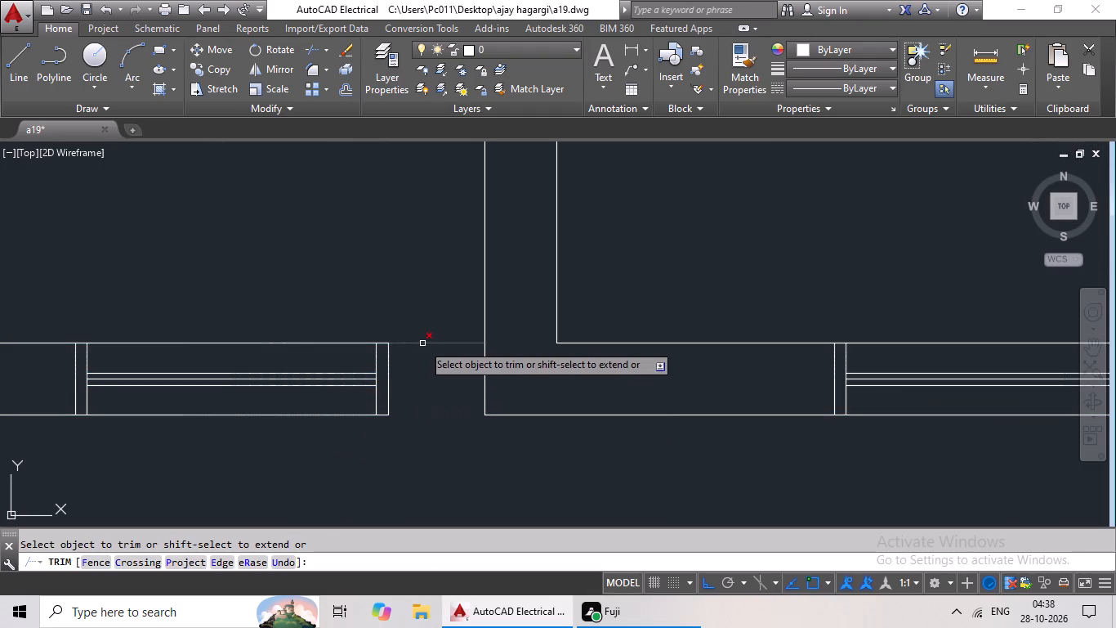
pyautogui.click(422, 343)
pyautogui.scroll(-3, 459, 396)
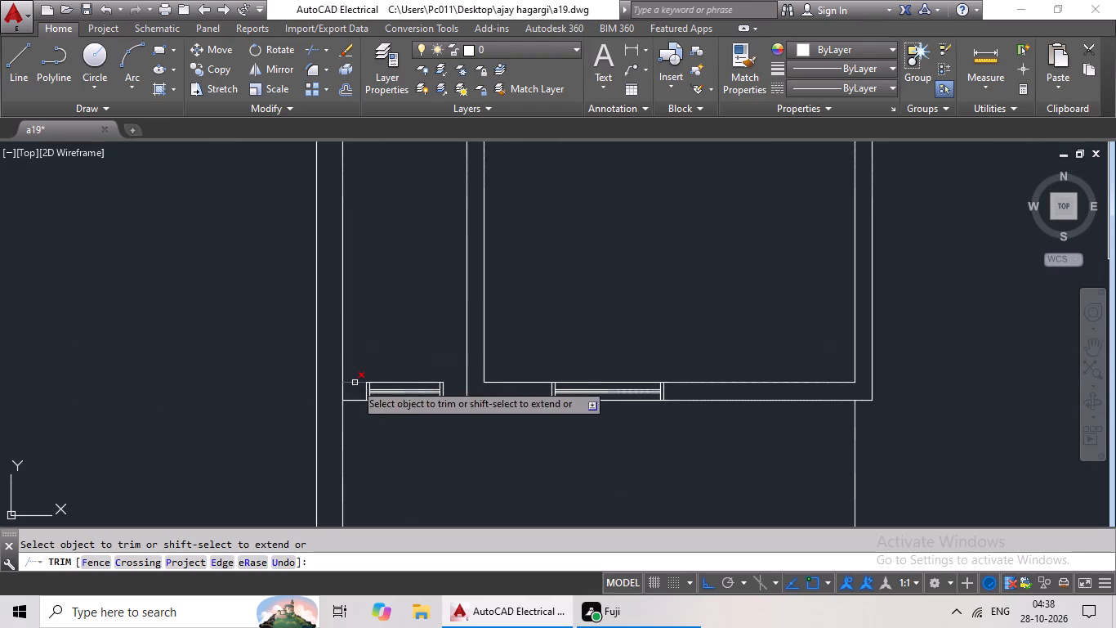
pyautogui.moveTo(426, 369); pyautogui.dragTo(370, 390)
pyautogui.moveTo(386, 343); pyautogui.dragTo(362, 388)
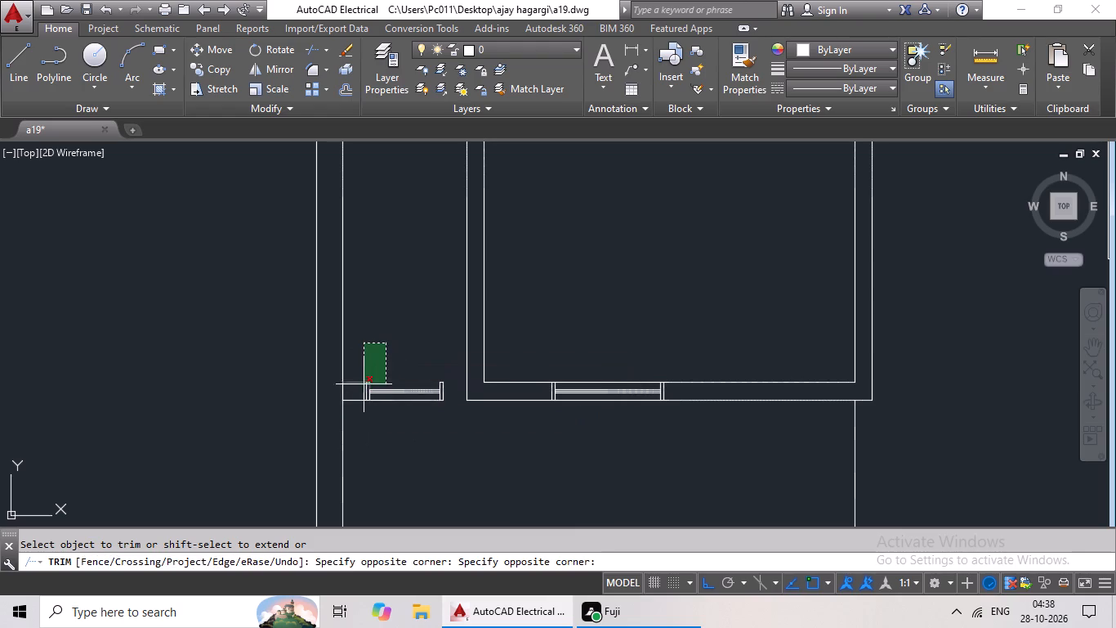
pyautogui.moveTo(362, 388); pyautogui.dragTo(422, 429)
pyautogui.press('Escape')
pyautogui.press('Escape')
# Delete the remaining window lines, jambs and wall stub at the lower end of the narrow southwest room.
pyautogui.moveTo(435, 353); pyautogui.dragTo(401, 355)
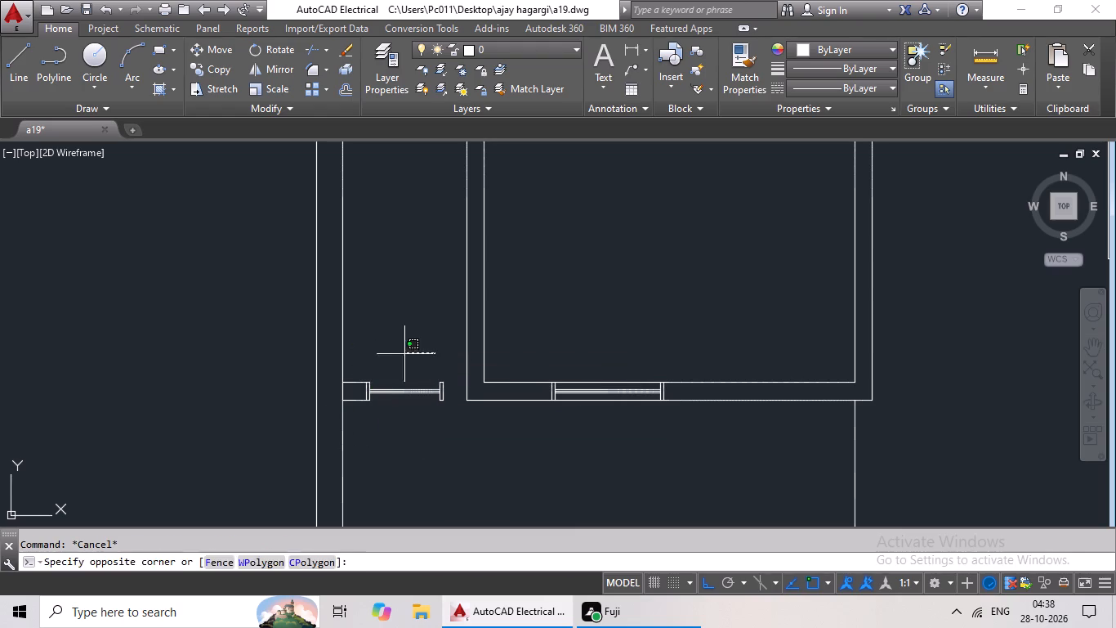
pyautogui.moveTo(401, 355); pyautogui.dragTo(439, 434)
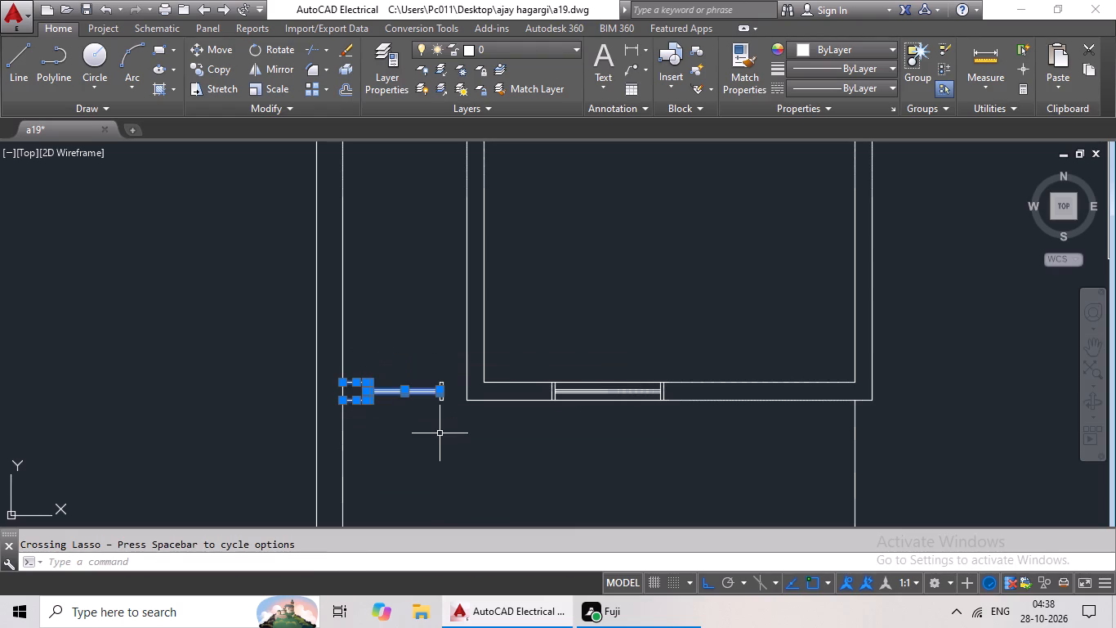
pyautogui.press('Delete')
pyautogui.moveTo(442, 342); pyautogui.dragTo(428, 412)
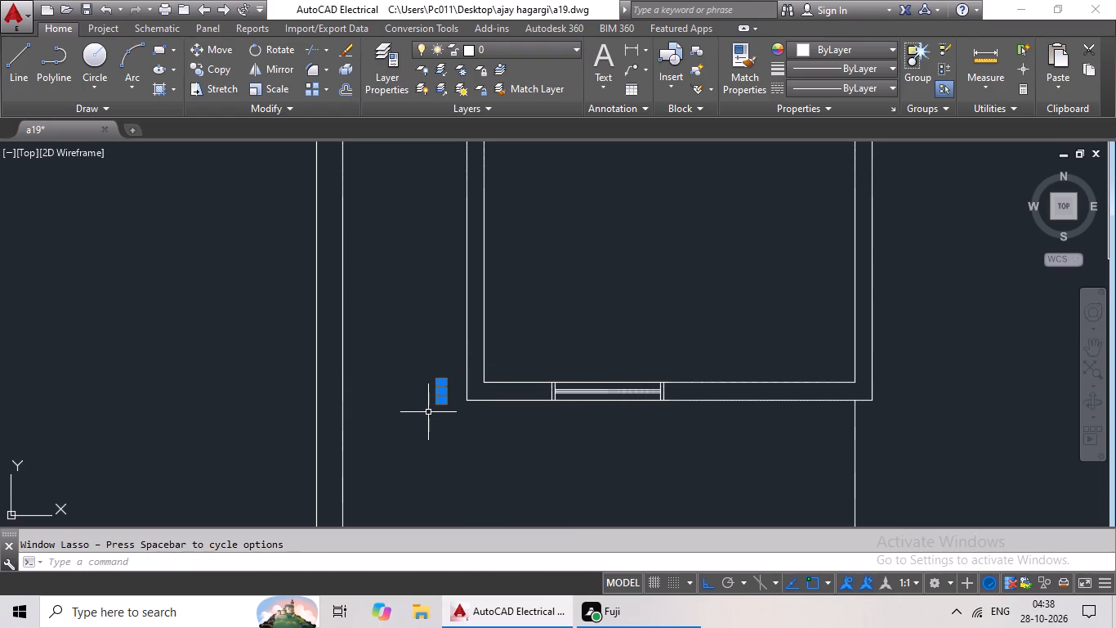
pyautogui.press('Delete')
pyautogui.press('Escape')
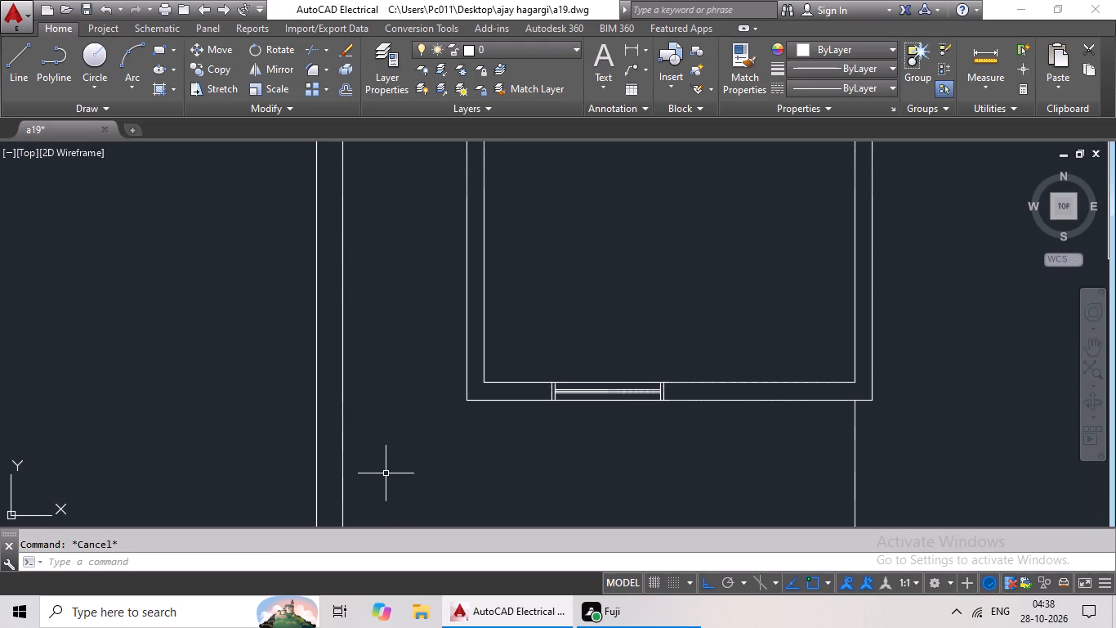
pyautogui.press('Escape')
pyautogui.press('Escape')
# Offset the narrow southwest room's upper wall line 7' downward.
pyautogui.press('o')
pyautogui.press('Return')
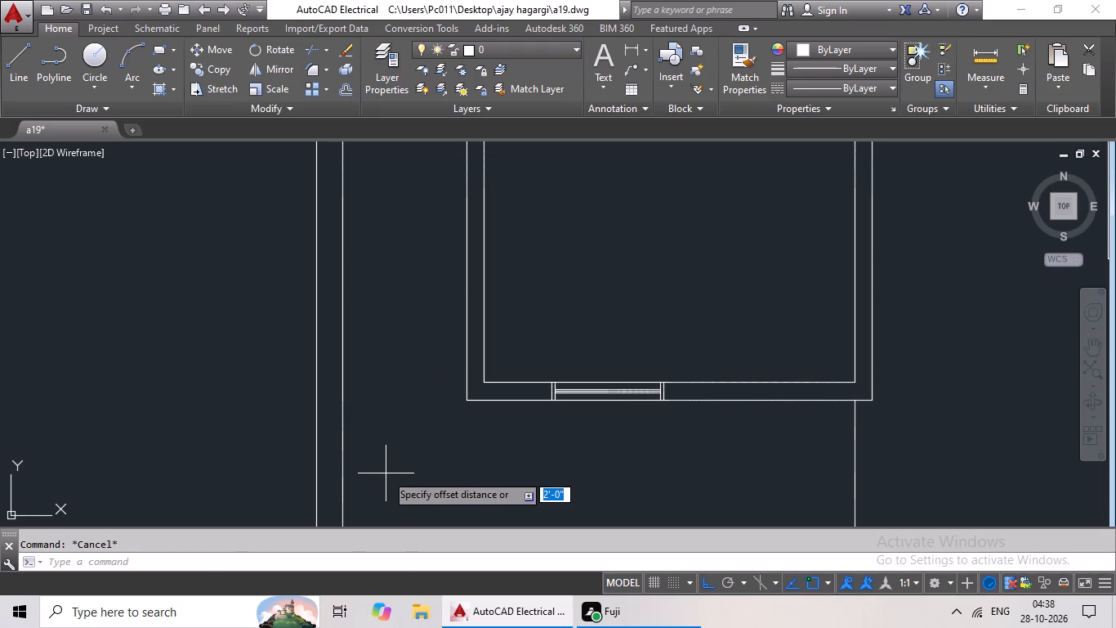
pyautogui.write("7'")
pyautogui.press('Return')
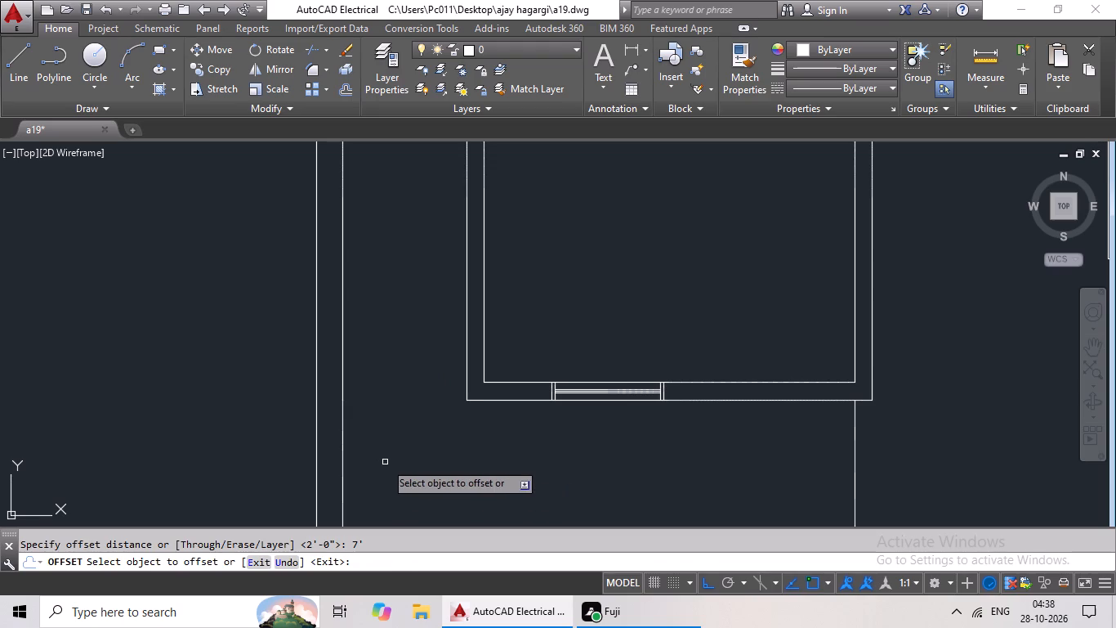
pyautogui.scroll(-2, 408, 436)
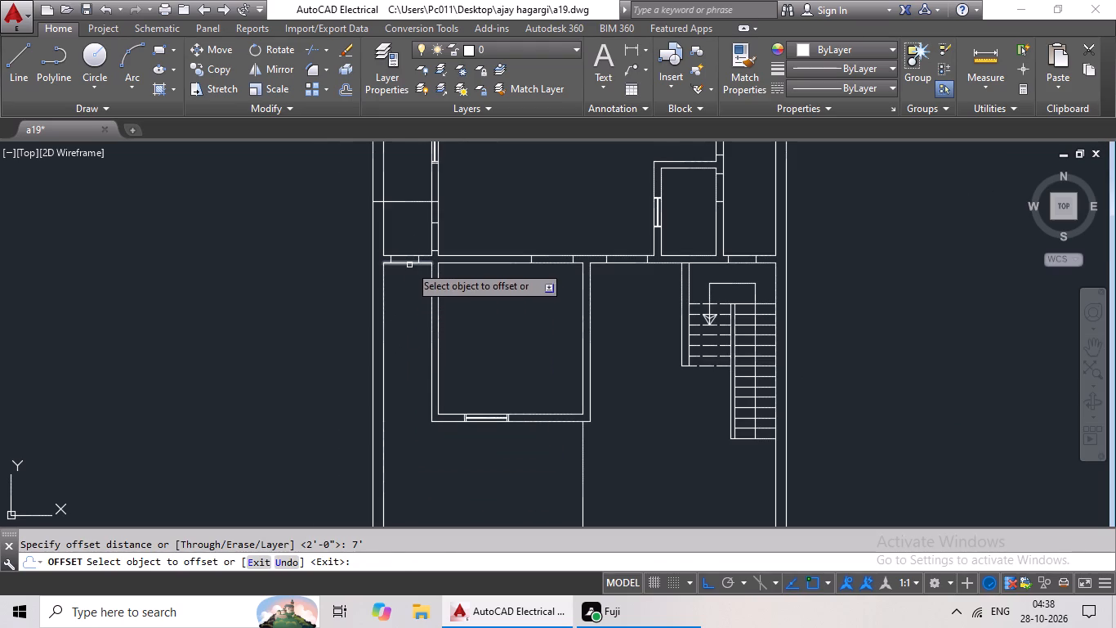
pyautogui.click(409, 265)
pyautogui.click(417, 285)
pyautogui.press('Escape')
pyautogui.press('Escape')
# Offset the new horizontal line in the narrow southwest room 6" downward to form a cross wall.
pyautogui.press('o')
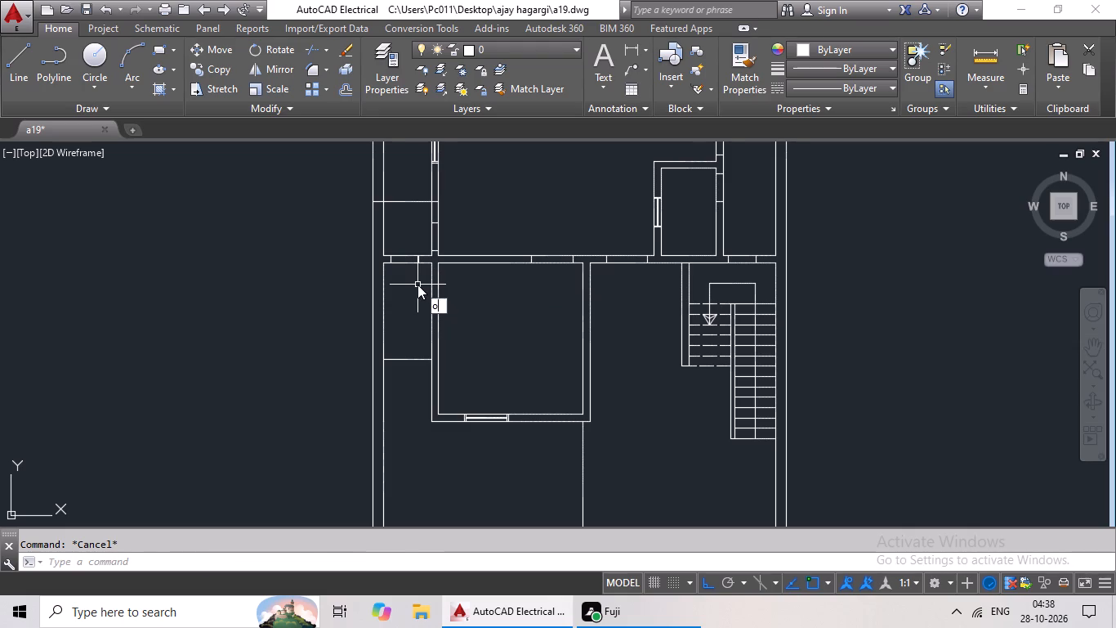
pyautogui.press('Return')
pyautogui.write('6"')
pyautogui.press('Return')
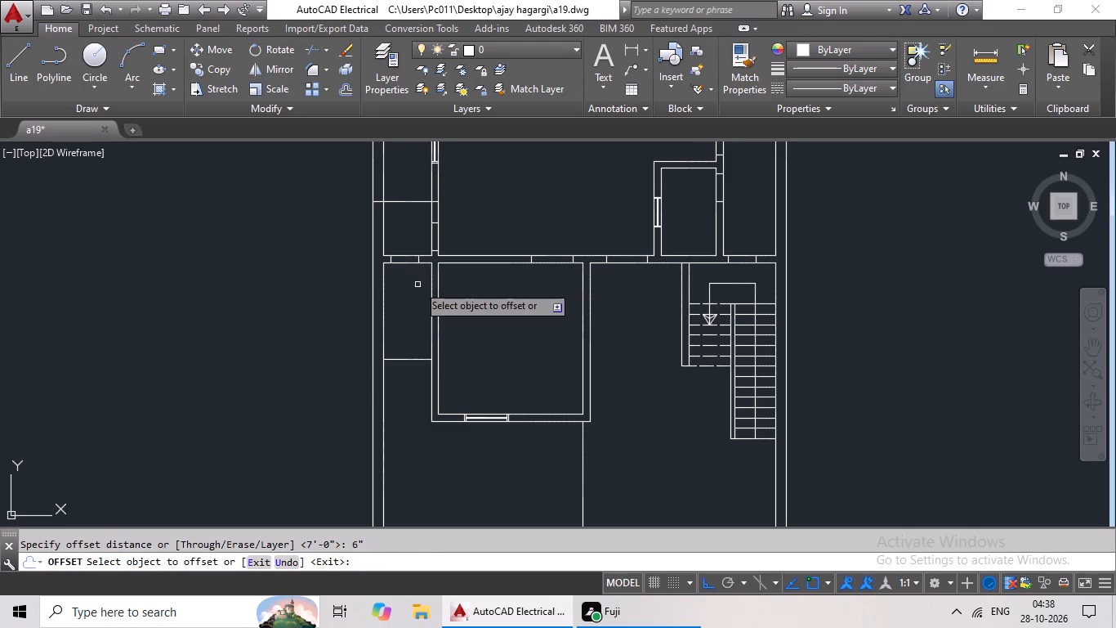
pyautogui.click(400, 361)
pyautogui.click(404, 389)
pyautogui.press('Escape')
pyautogui.press('Escape')
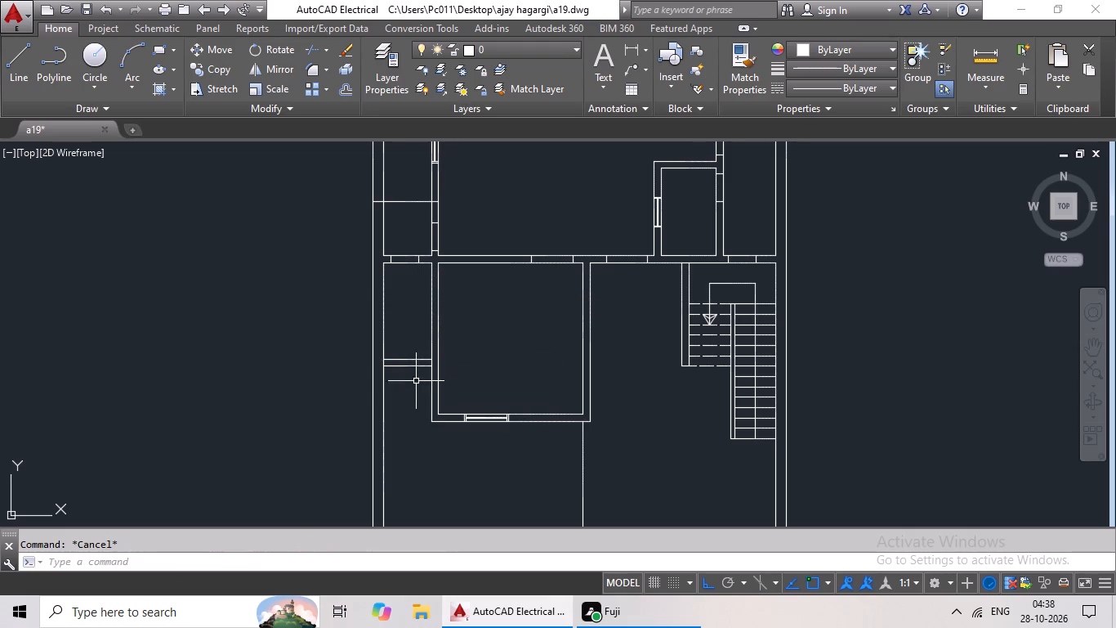
pyautogui.press('Escape')
# Draw a short vertical guide line across the new 6" wall between the midpoints of its two lines.
pyautogui.click(3, 56)
pyautogui.scroll(3, 431, 390)
pyautogui.click(330, 273)
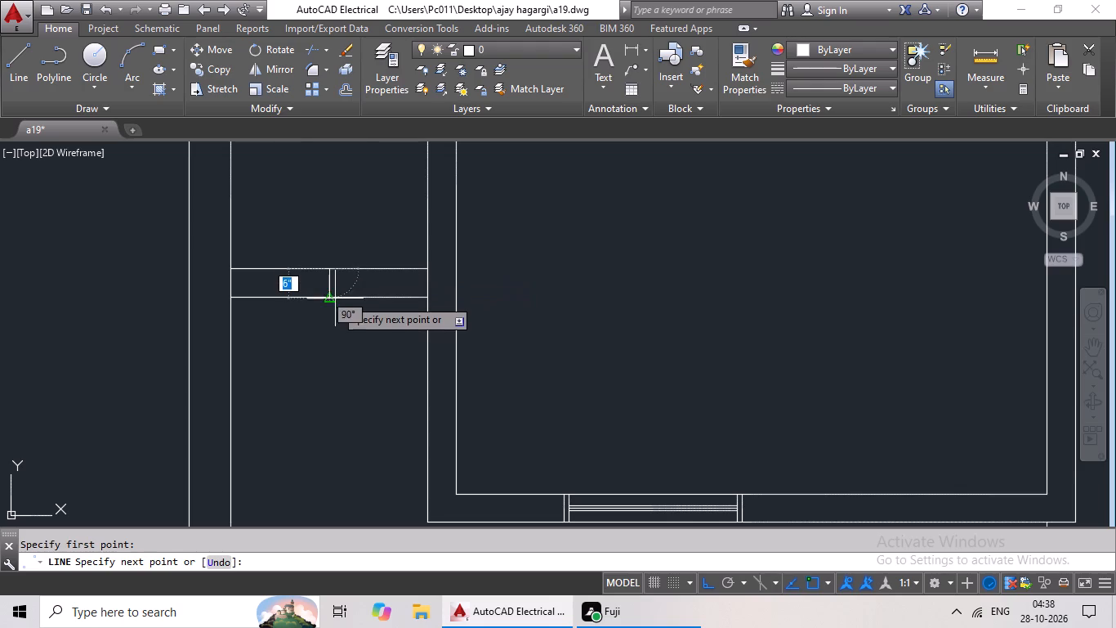
pyautogui.click(330, 294)
pyautogui.press('Escape')
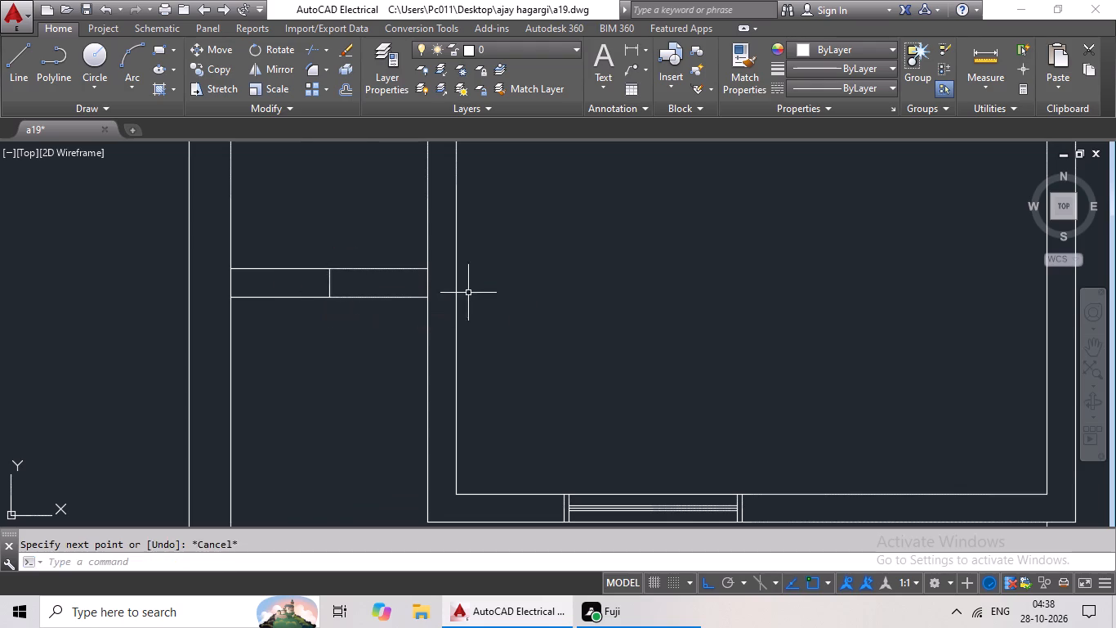
pyautogui.press('Escape')
# Look over the floor plan's existing windows and openings, from the north end back to the west rooms.
pyautogui.scroll(-2, 531, 294)
pyautogui.moveTo(573, 258); pyautogui.dragTo(518, 407, button='middle')
pyautogui.scroll(-1, 541, 360)
pyautogui.moveTo(542, 359); pyautogui.dragTo(452, 382, button='middle')
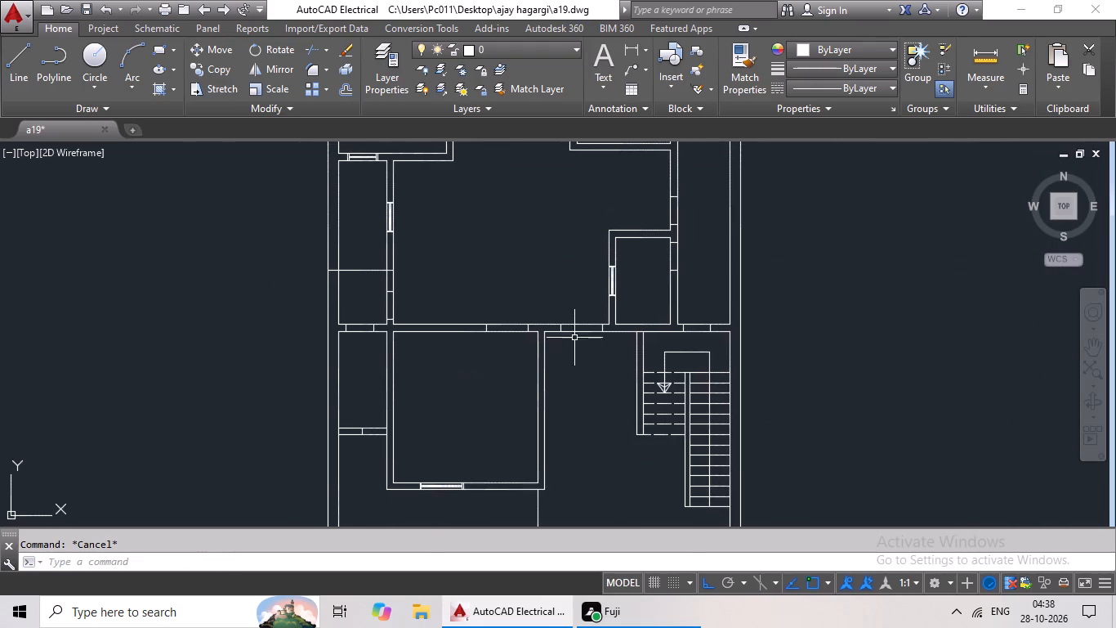
pyautogui.moveTo(574, 335); pyautogui.dragTo(501, 446, button='middle')
pyautogui.moveTo(516, 298); pyautogui.dragTo(462, 437, button='middle')
pyautogui.moveTo(440, 345); pyautogui.dragTo(426, 453, button='middle')
pyautogui.moveTo(436, 321); pyautogui.dragTo(435, 395, button='middle')
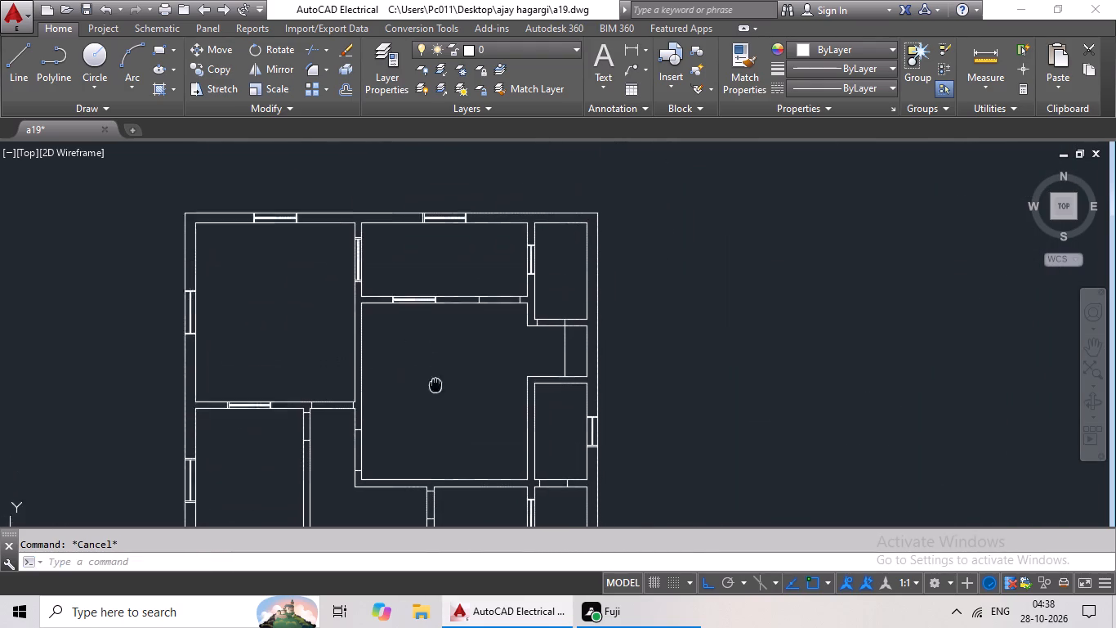
pyautogui.moveTo(435, 395); pyautogui.dragTo(435, 399, button='middle')
pyautogui.moveTo(499, 358); pyautogui.dragTo(484, 388, button='middle')
pyautogui.moveTo(453, 396); pyautogui.dragTo(453, 392, button='middle')
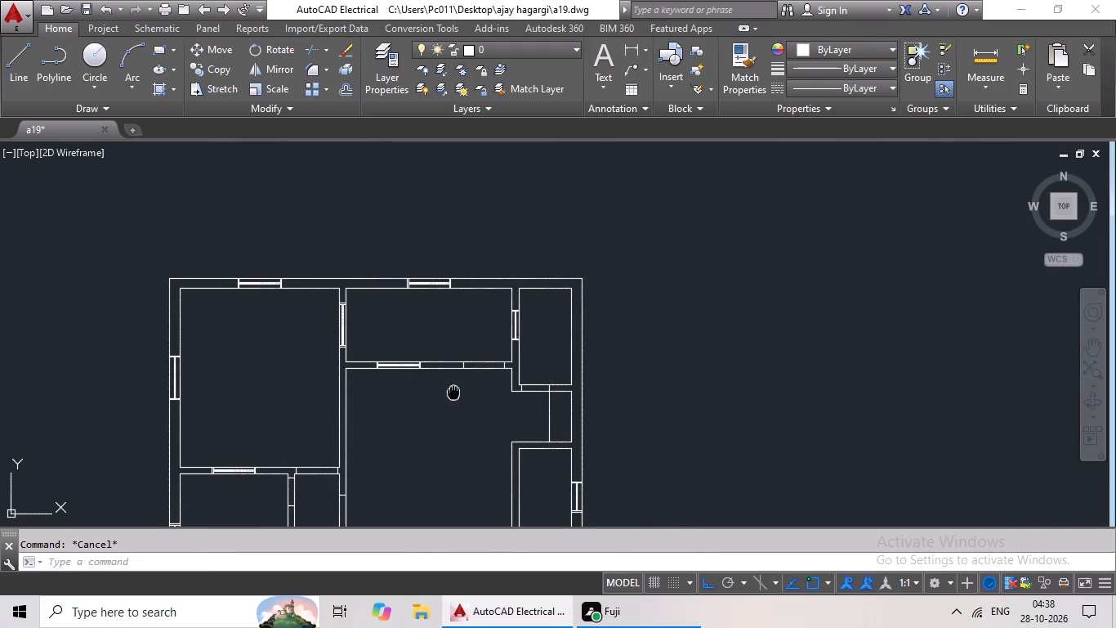
pyautogui.moveTo(453, 392); pyautogui.dragTo(498, 316, button='middle')
pyautogui.moveTo(438, 384); pyautogui.dragTo(500, 325, button='middle')
pyautogui.moveTo(446, 368); pyautogui.dragTo(470, 317, button='middle')
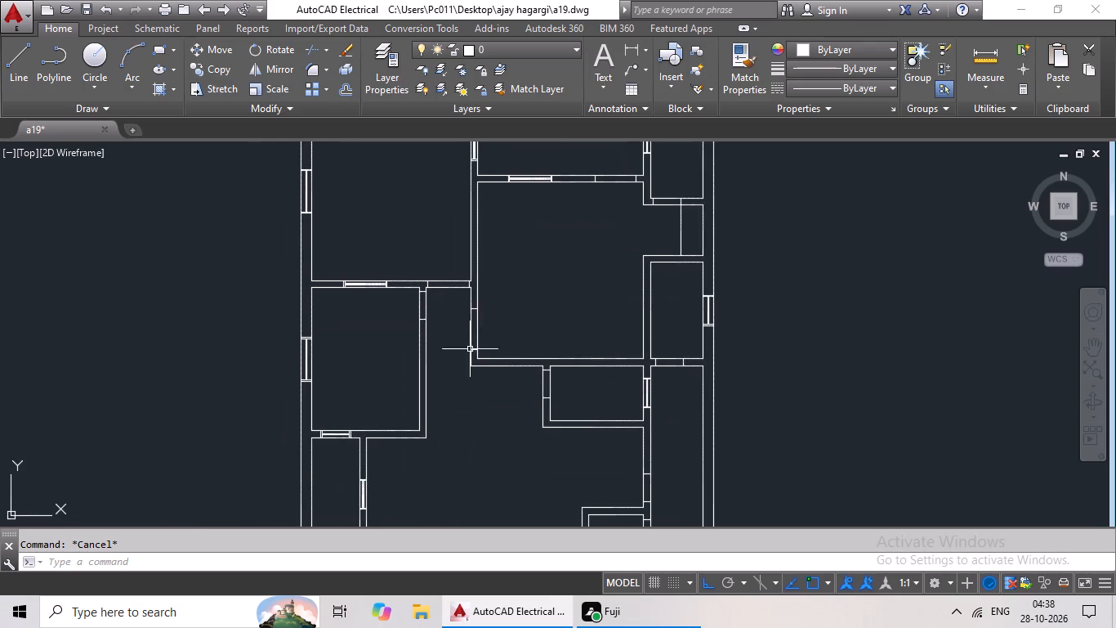
pyautogui.moveTo(470, 377); pyautogui.dragTo(491, 321, button='middle')
pyautogui.moveTo(482, 388); pyautogui.dragTo(505, 331, button='middle')
pyautogui.moveTo(509, 366); pyautogui.dragTo(525, 326, button='middle')
pyautogui.moveTo(514, 365); pyautogui.dragTo(524, 346, button='middle')
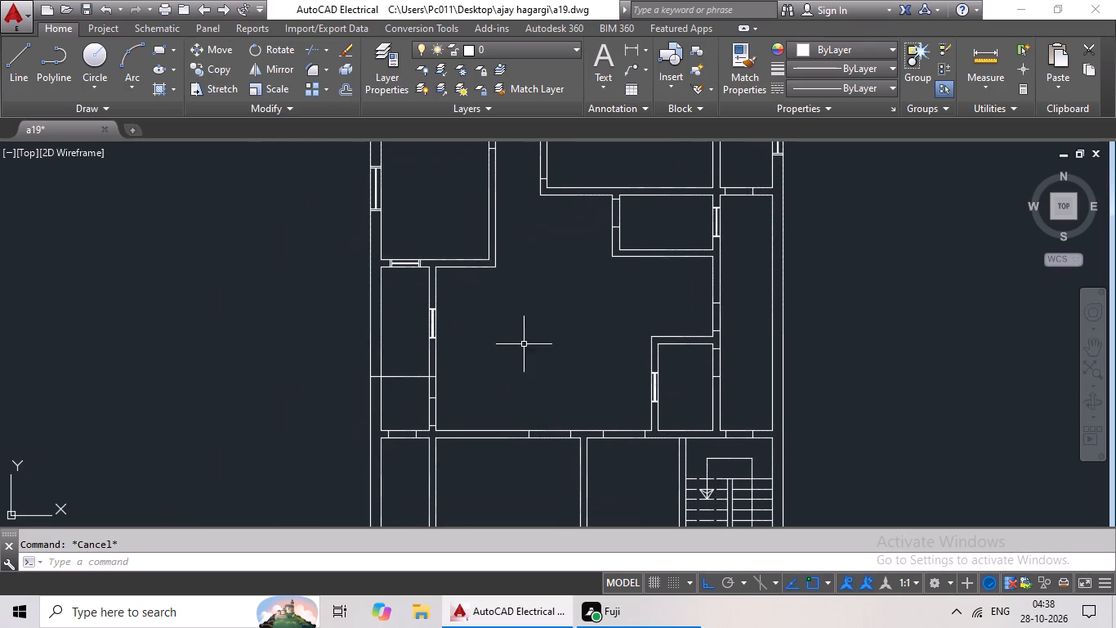
# Copy the window from the upper end wall of the narrow west room onto the guide line's midpoint in the new 6" wall.
pyautogui.scroll(5, 389, 256)
pyautogui.moveTo(730, 311); pyautogui.dragTo(719, 316)
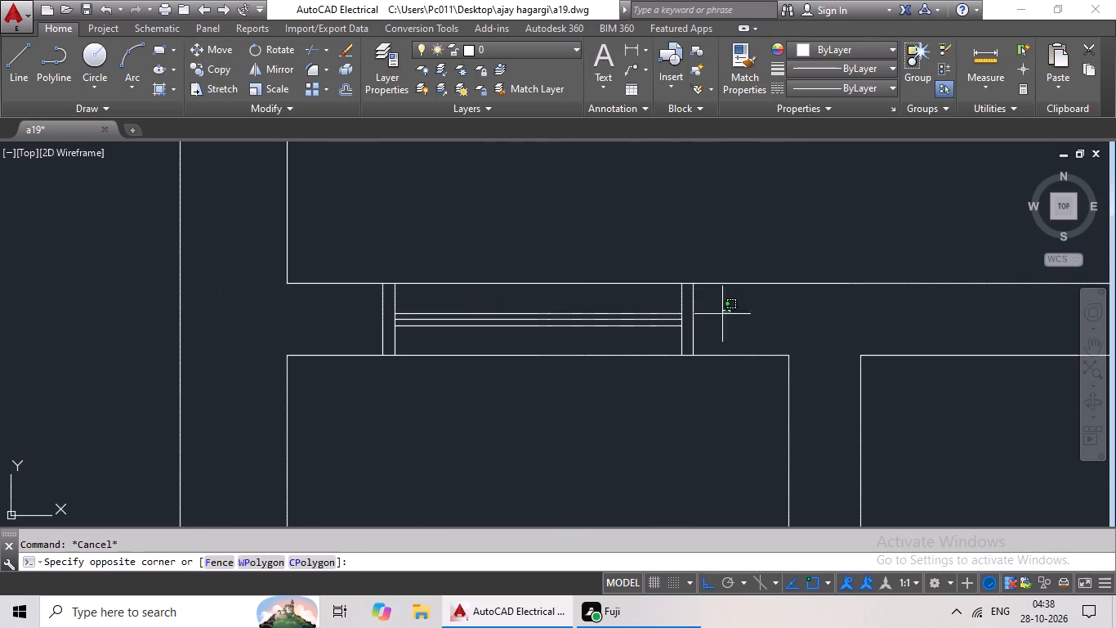
pyautogui.moveTo(719, 316); pyautogui.dragTo(333, 314)
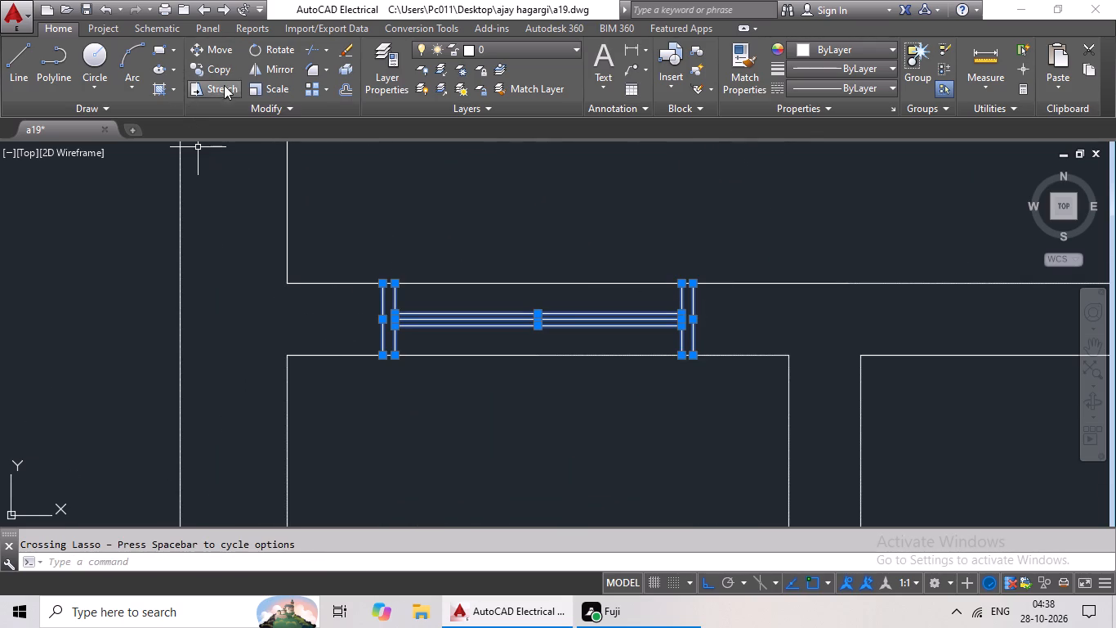
pyautogui.click(227, 74)
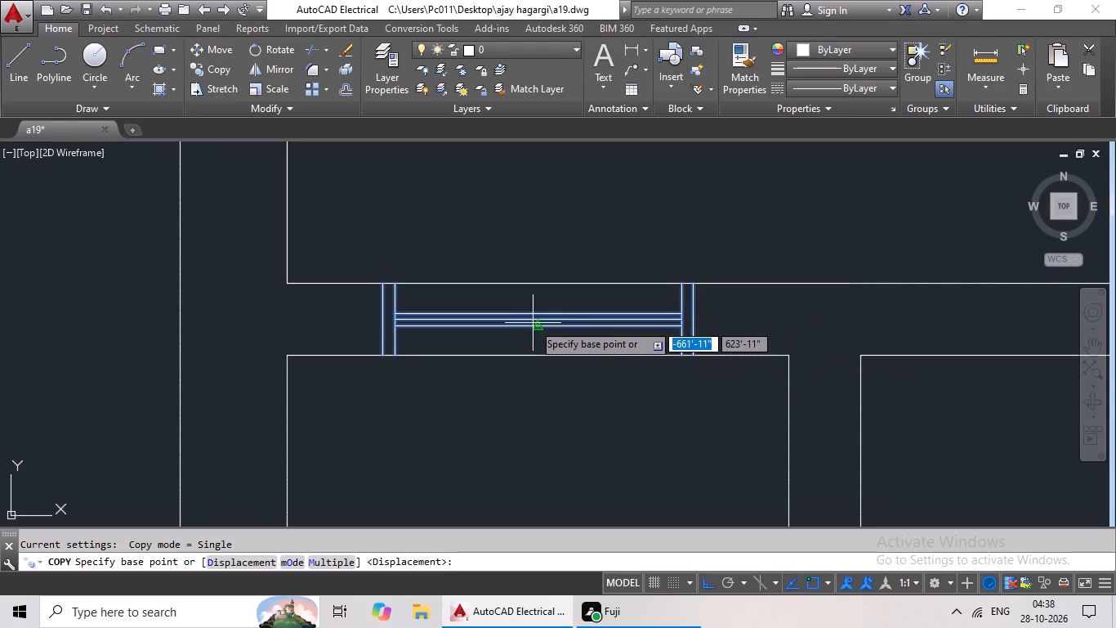
pyautogui.moveTo(540, 321); pyautogui.dragTo(538, 329)
pyautogui.scroll(-3, 515, 384)
pyautogui.moveTo(515, 388); pyautogui.dragTo(527, 373, button='middle')
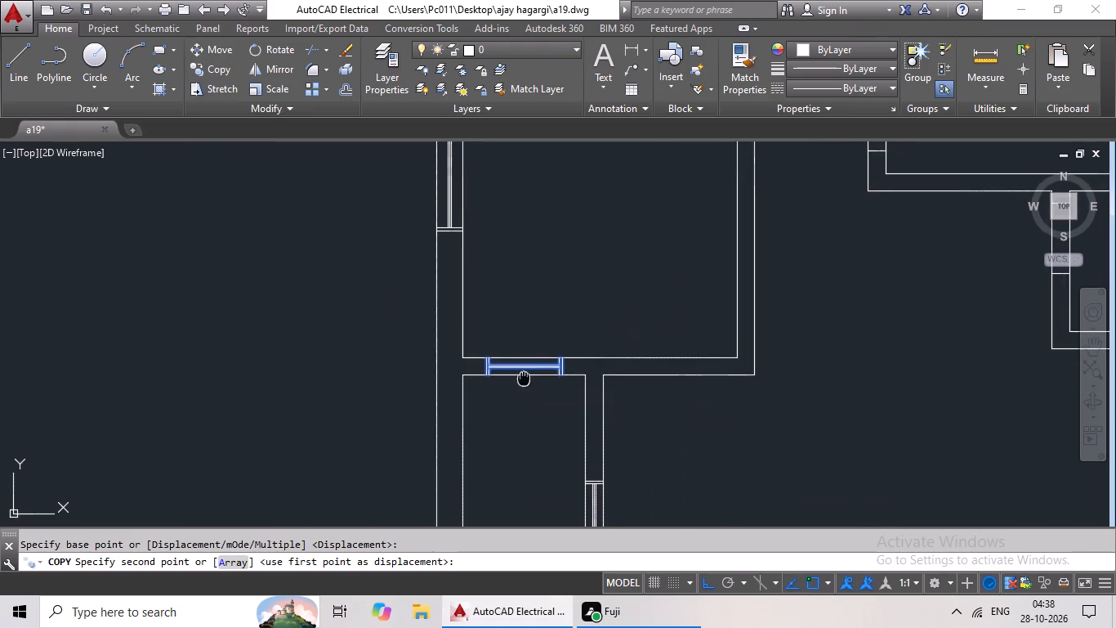
pyautogui.moveTo(527, 373); pyautogui.dragTo(591, 251, button='middle')
pyautogui.click(702, 581)
pyautogui.moveTo(672, 455); pyautogui.dragTo(630, 292, button='middle')
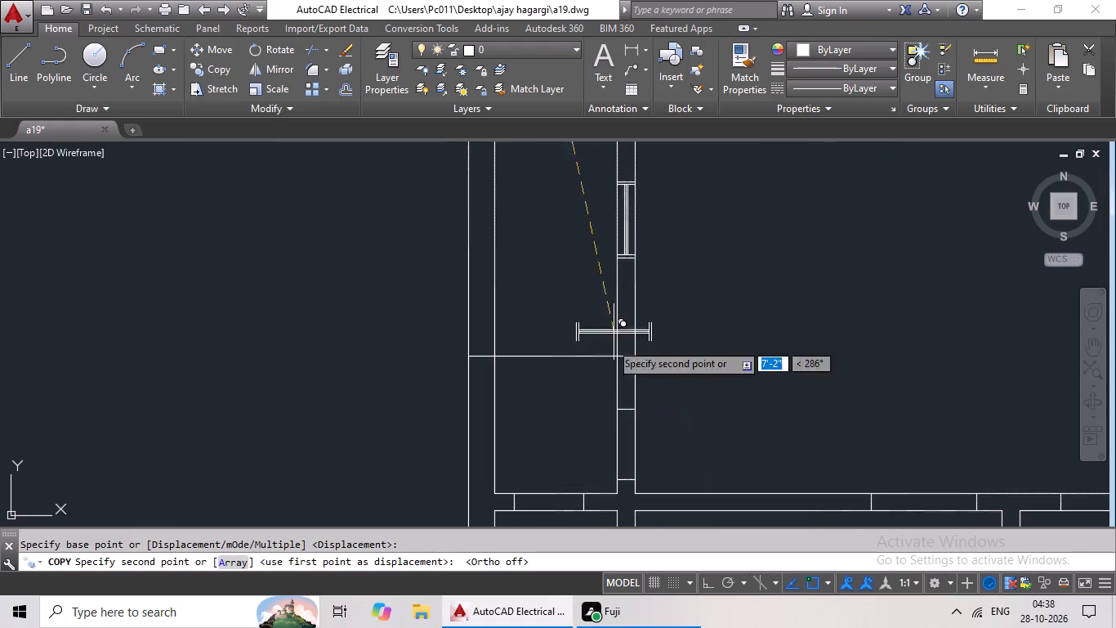
pyautogui.moveTo(564, 437); pyautogui.dragTo(597, 303, button='middle')
pyautogui.moveTo(583, 402); pyautogui.dragTo(603, 270, button='middle')
pyautogui.moveTo(604, 348); pyautogui.dragTo(622, 280, button='middle')
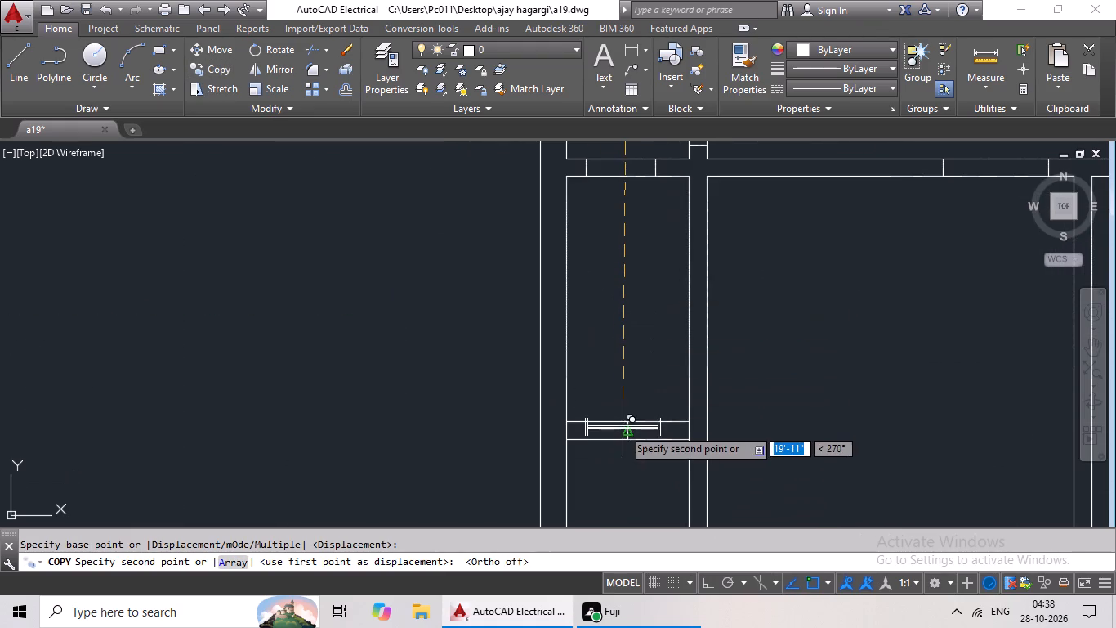
pyautogui.scroll(2, 623, 428)
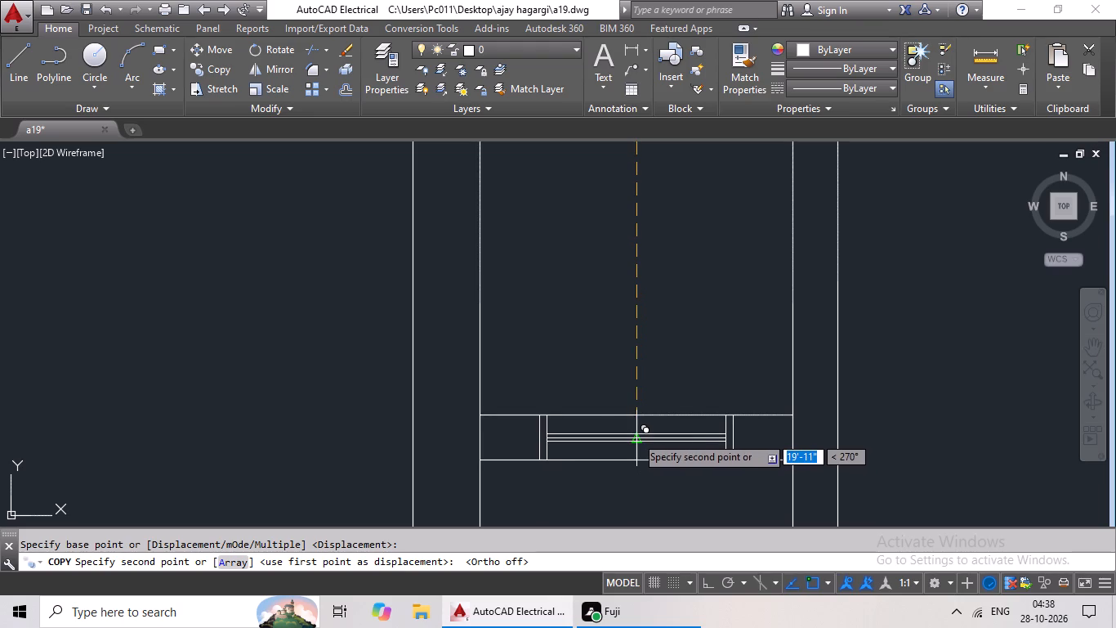
pyautogui.click(636, 436)
pyautogui.press('Escape')
pyautogui.press('Escape')
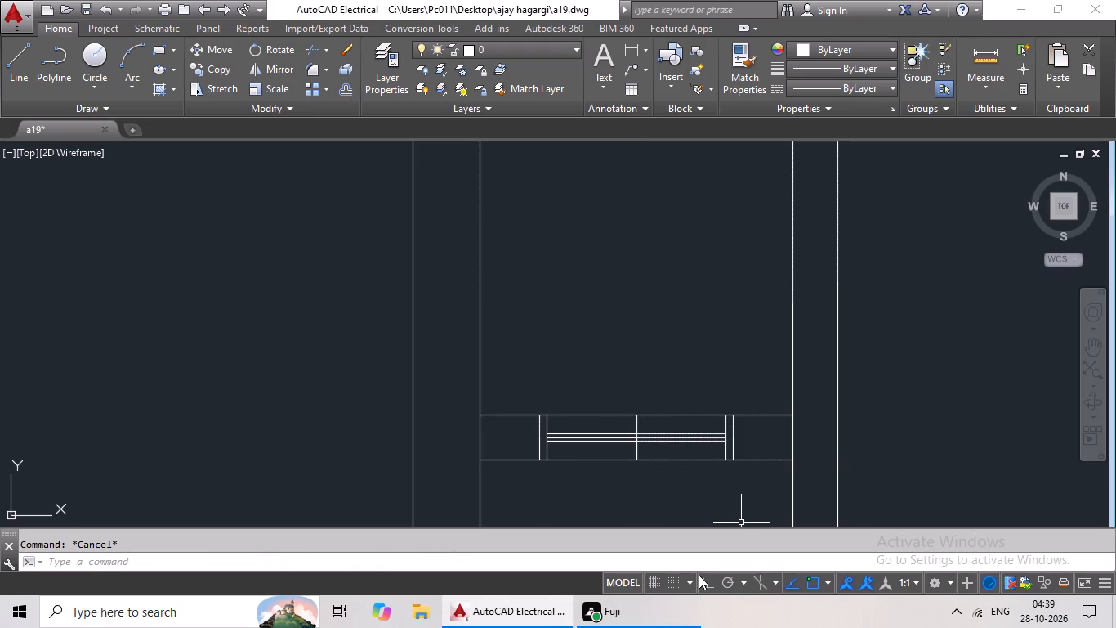
pyautogui.click(703, 580)
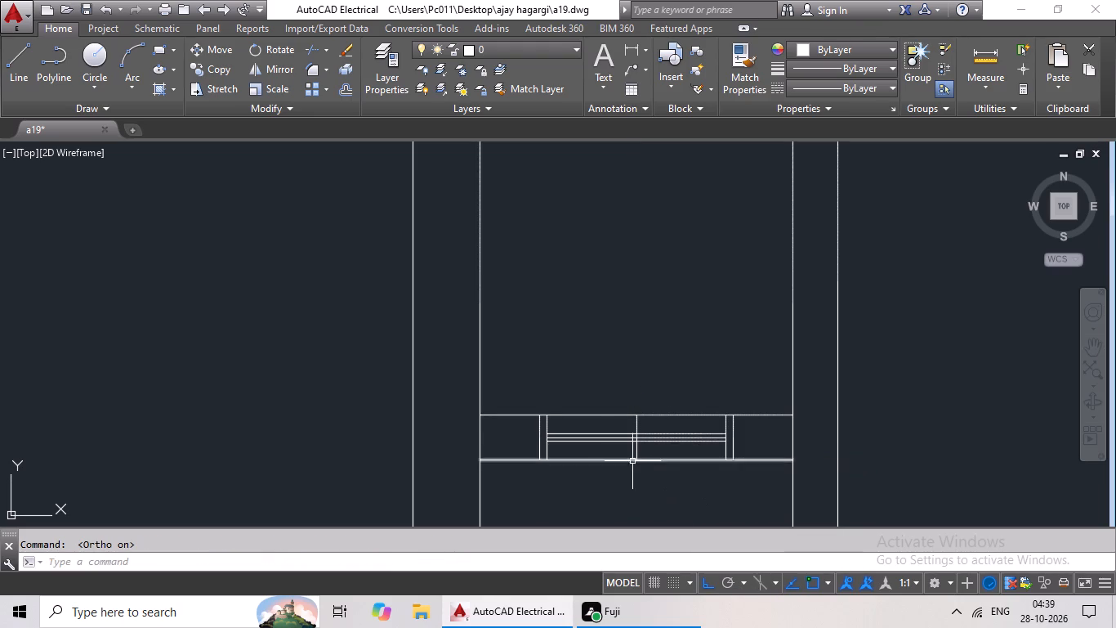
# Delete the short vertical guide line running through the copied window in the narrow southwest room's new cross wall.
pyautogui.click(638, 445)
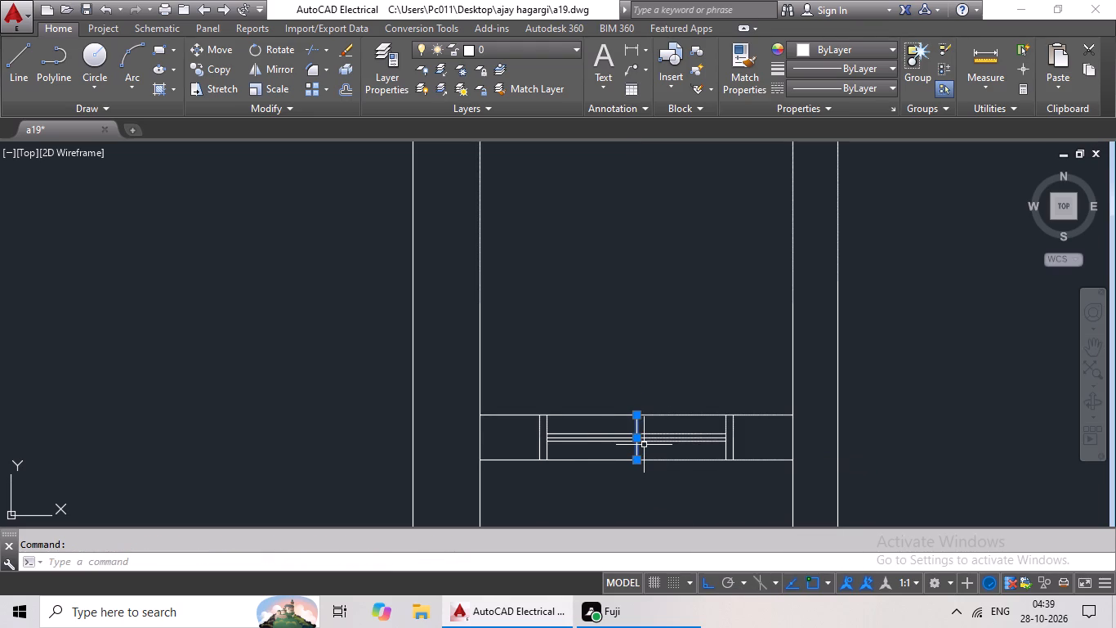
pyautogui.press('Delete')
pyautogui.scroll(-3, 670, 446)
pyautogui.moveTo(690, 354); pyautogui.dragTo(526, 363, button='middle')
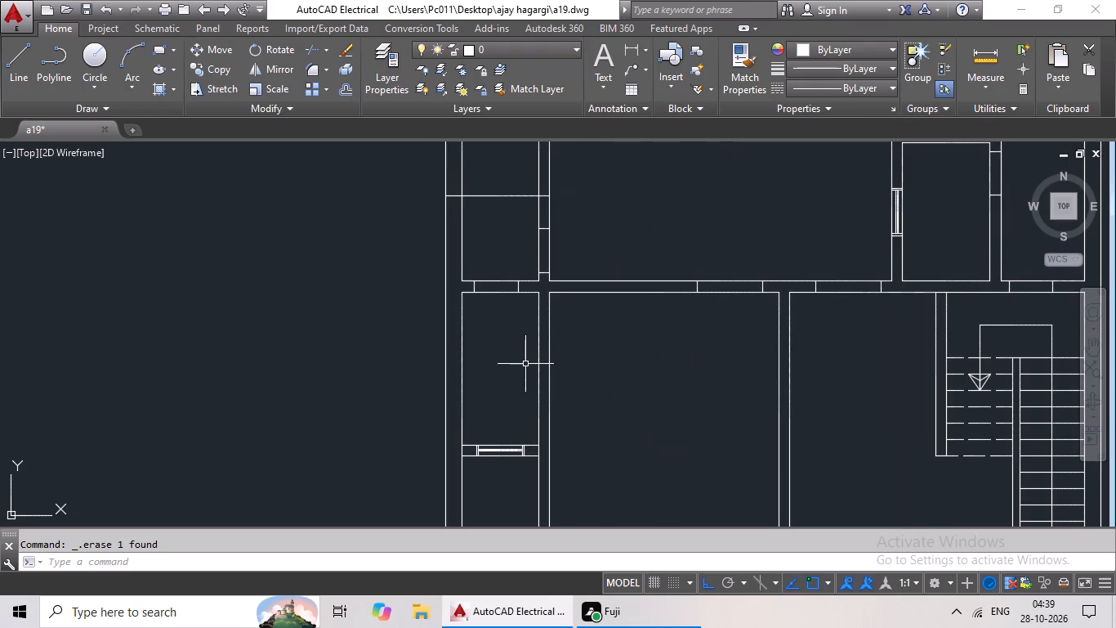
# Draw a short vertical line across the south outer wall, midway between the partition line and the building's southeast corner.
pyautogui.click(25, 63)
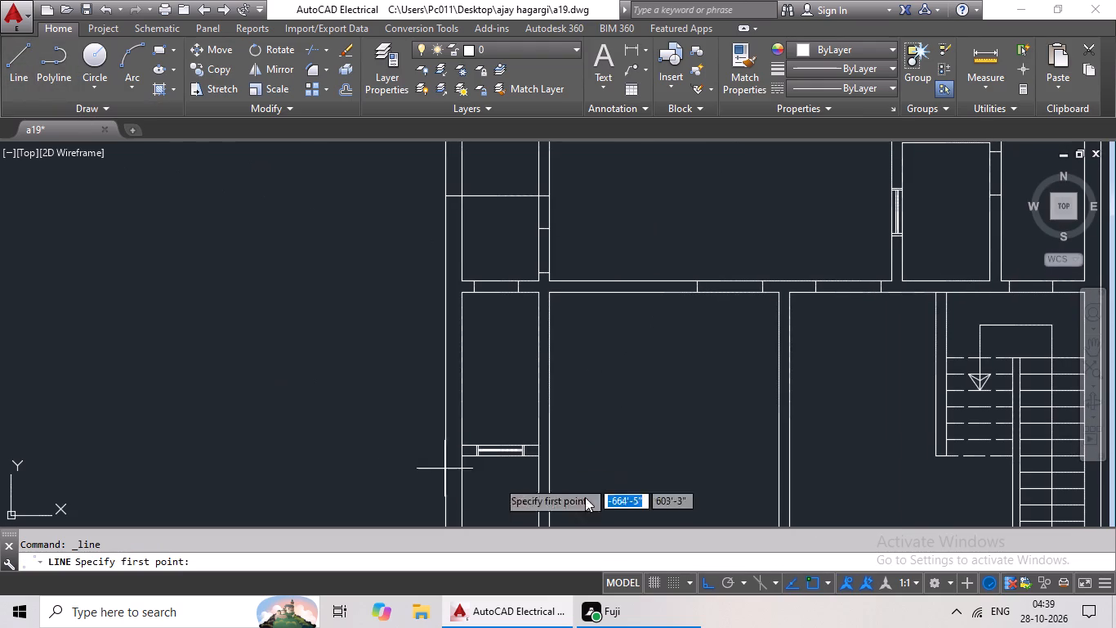
pyautogui.scroll(-1, 733, 517)
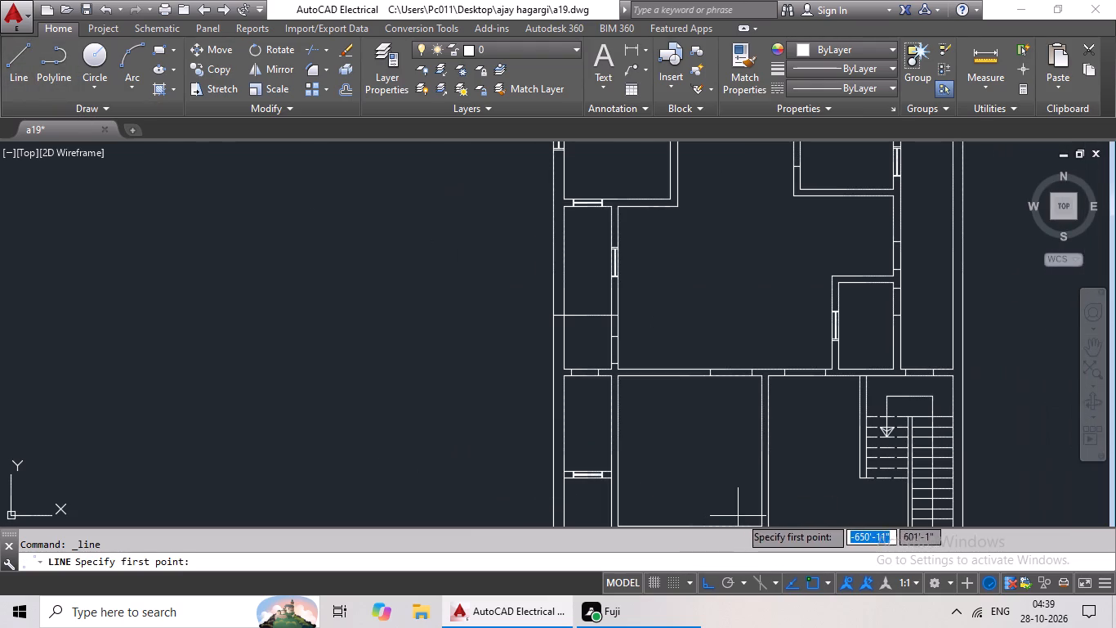
pyautogui.moveTo(709, 469); pyautogui.dragTo(656, 315, button='middle')
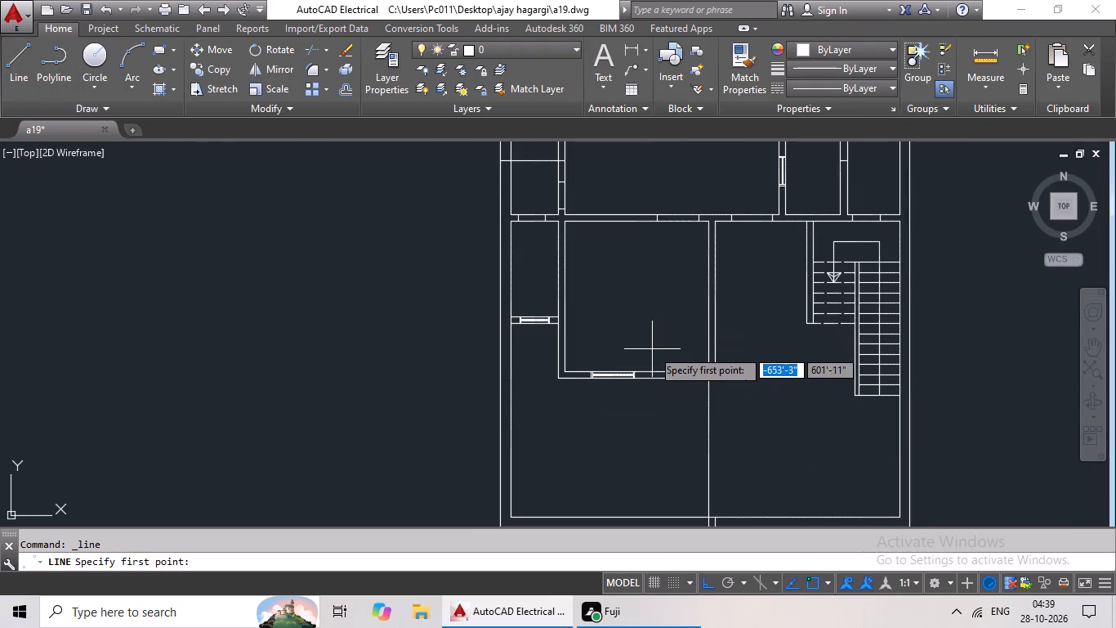
pyautogui.moveTo(652, 348); pyautogui.dragTo(401, 256, button='middle')
pyautogui.moveTo(587, 375); pyautogui.dragTo(578, 313, button='middle')
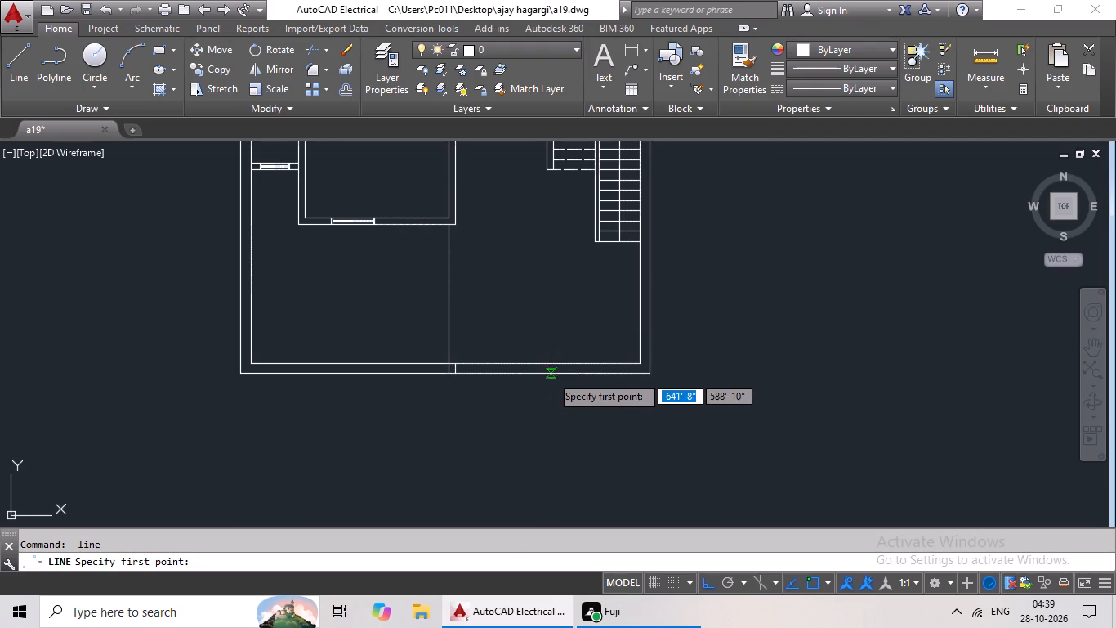
pyautogui.scroll(2, 551, 374)
pyautogui.click(545, 351)
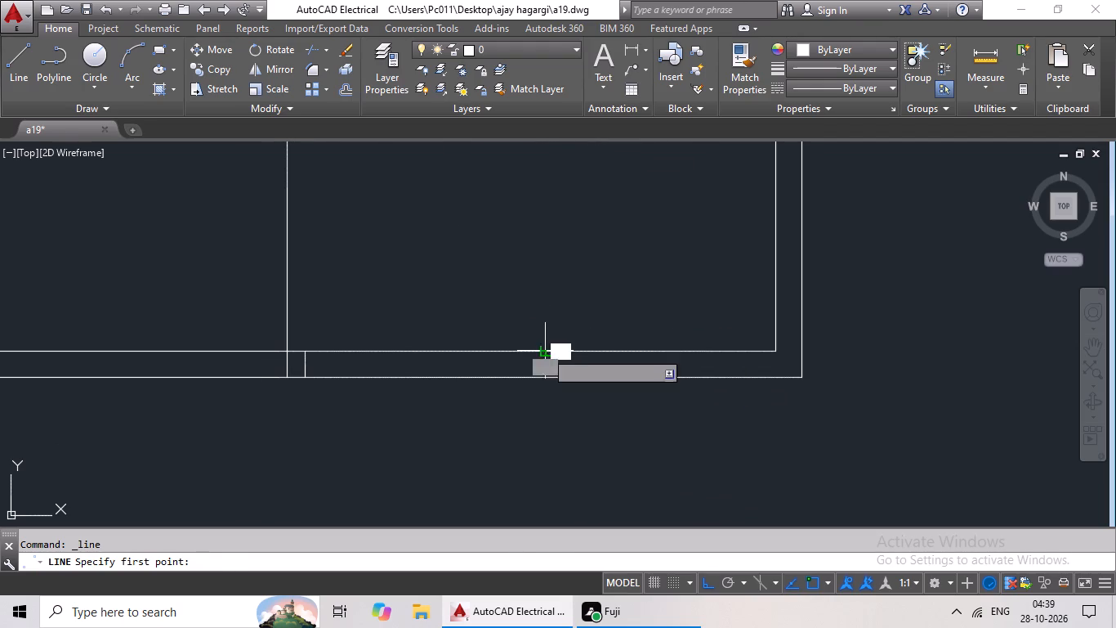
pyautogui.click(547, 377)
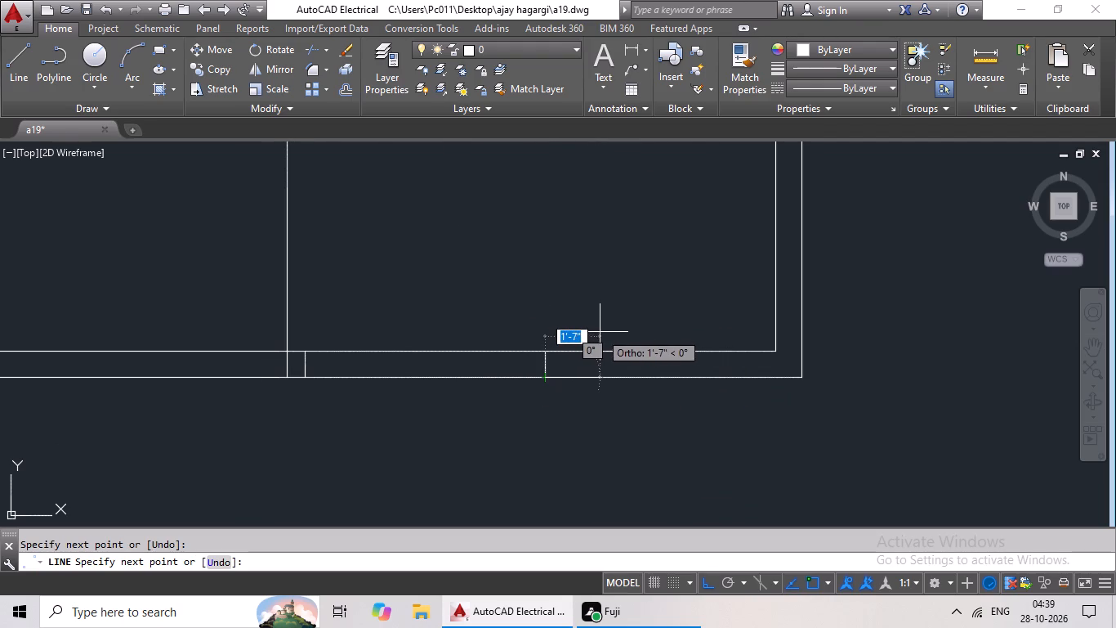
pyautogui.press('Escape')
pyautogui.press('Escape')
pyautogui.press('Escape')
pyautogui.press('Escape')
pyautogui.press('Escape')
# Offset the short vertical line in the south outer wall 2'5" to both its east and west sides.
pyautogui.press('o')
pyautogui.press('Return')
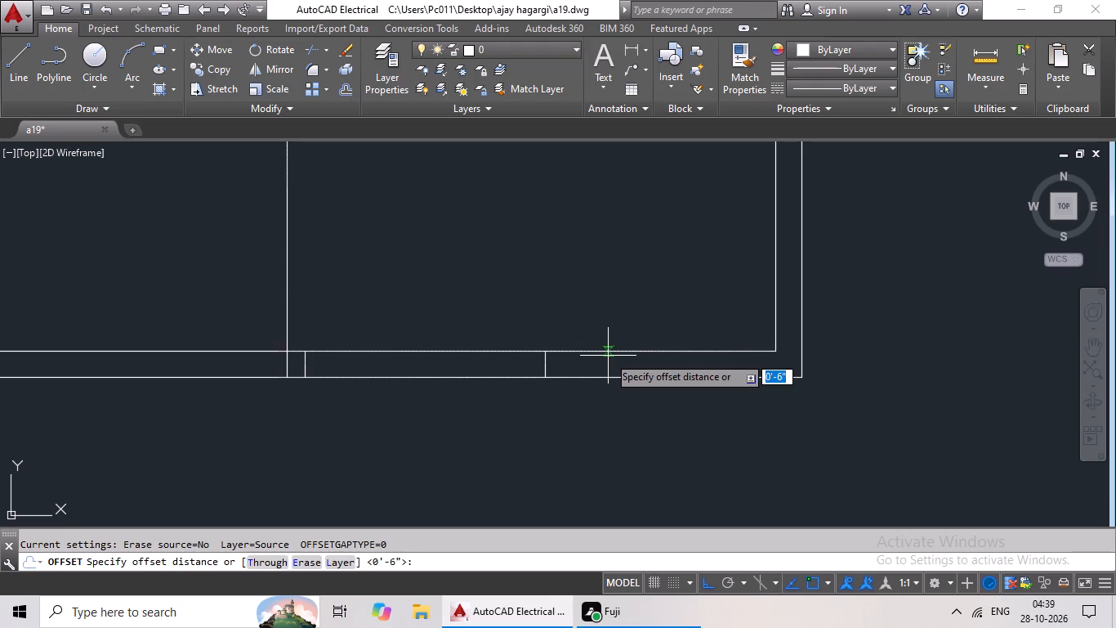
pyautogui.write('2\'5"')
pyautogui.press('Return')
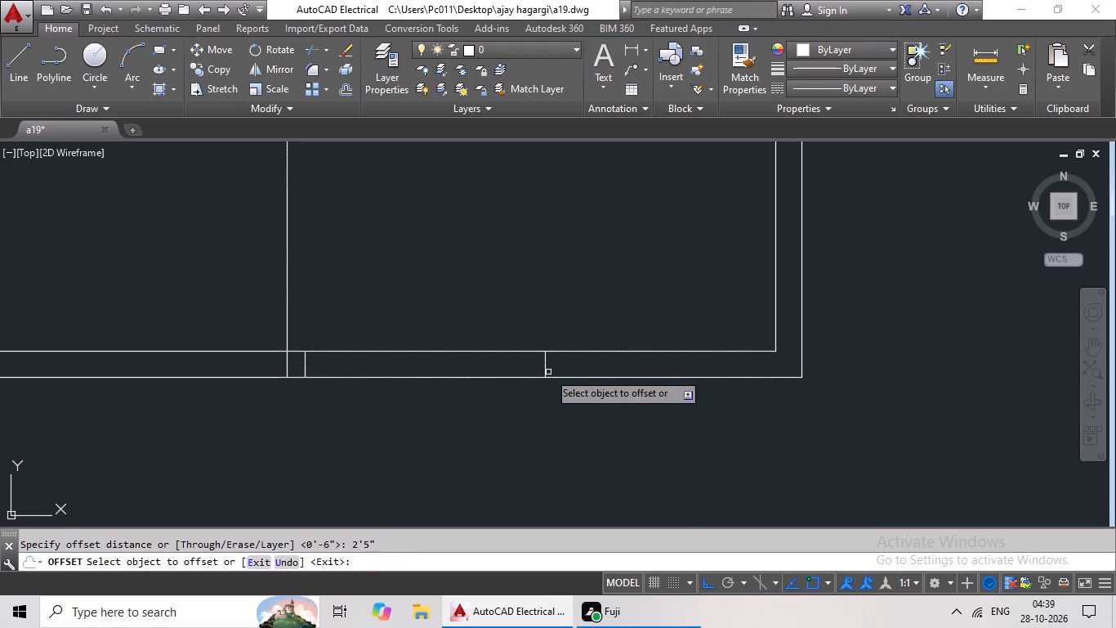
pyautogui.click(547, 366)
pyautogui.click(619, 374)
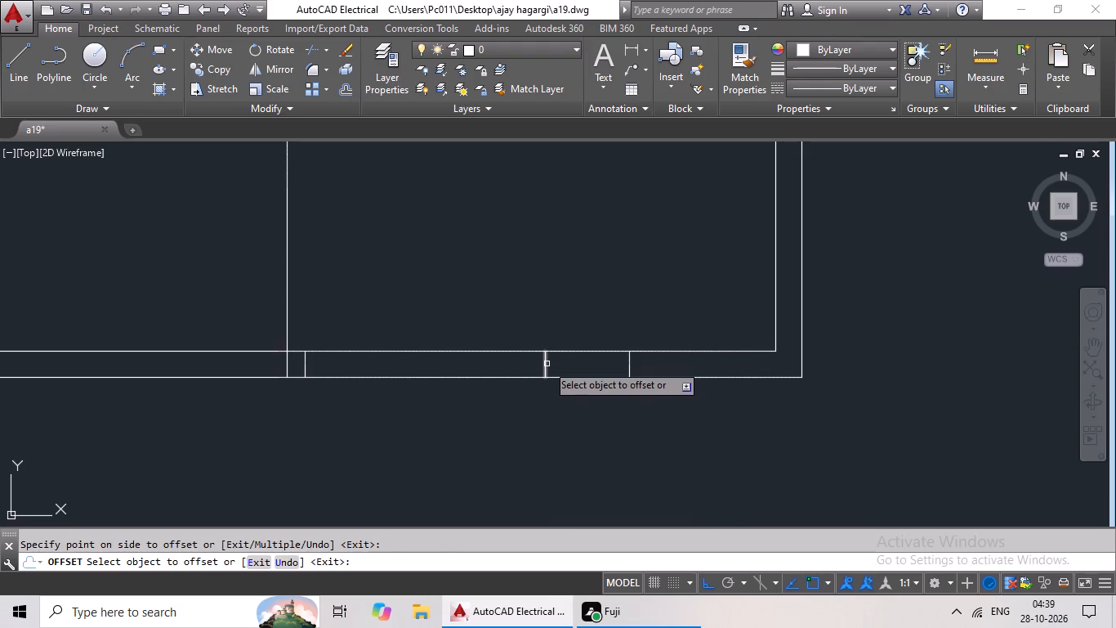
pyautogui.click(547, 362)
pyautogui.click(500, 375)
pyautogui.scroll(-3, 524, 361)
pyautogui.press('Escape')
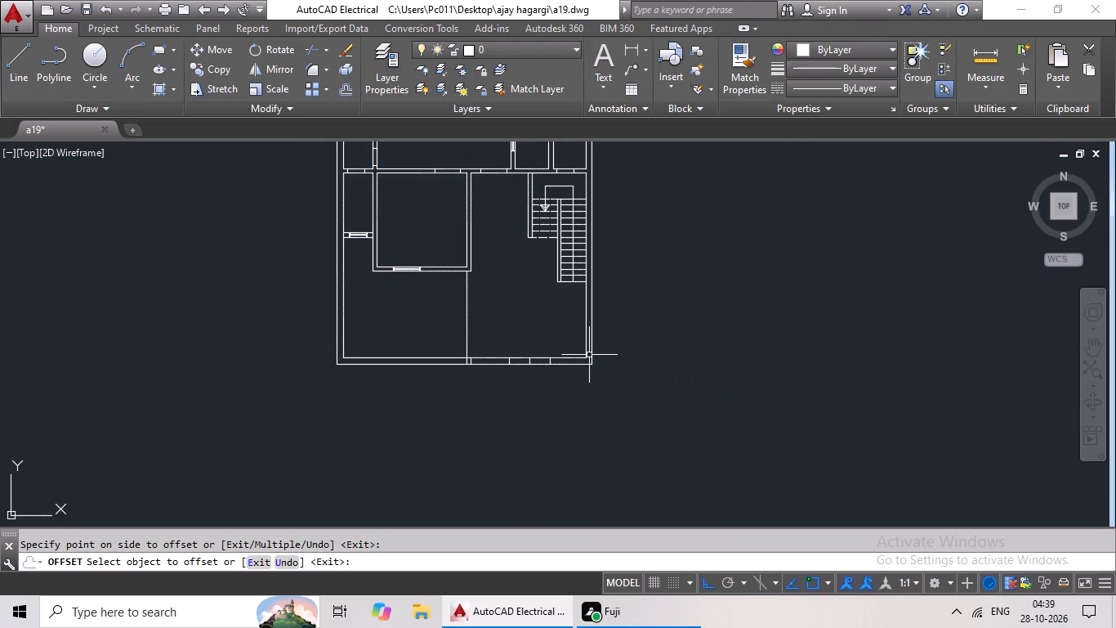
pyautogui.press('Escape')
pyautogui.press('Escape')
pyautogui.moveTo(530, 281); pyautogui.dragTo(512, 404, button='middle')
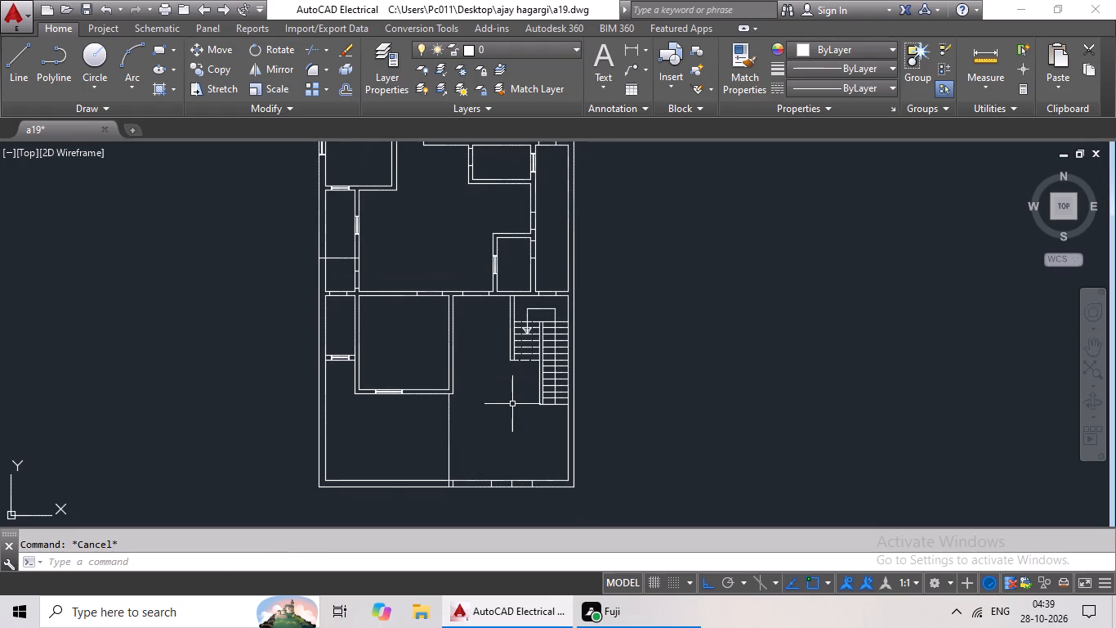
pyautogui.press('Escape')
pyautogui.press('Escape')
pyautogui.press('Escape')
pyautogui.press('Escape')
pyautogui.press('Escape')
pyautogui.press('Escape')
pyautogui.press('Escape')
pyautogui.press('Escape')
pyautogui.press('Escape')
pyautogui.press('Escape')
# Delete the short vertical line in the south outer wall just east of the long partition line.
pyautogui.scroll(3, 462, 498)
pyautogui.click(422, 444)
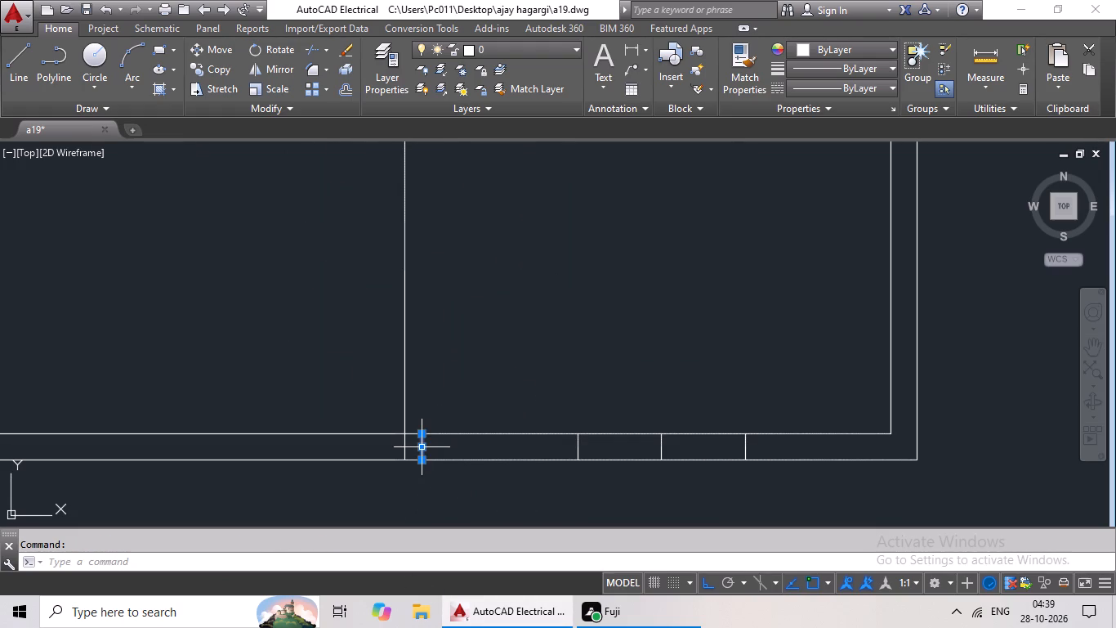
pyautogui.press('Delete')
pyautogui.scroll(-2, 538, 415)
pyautogui.press('Escape')
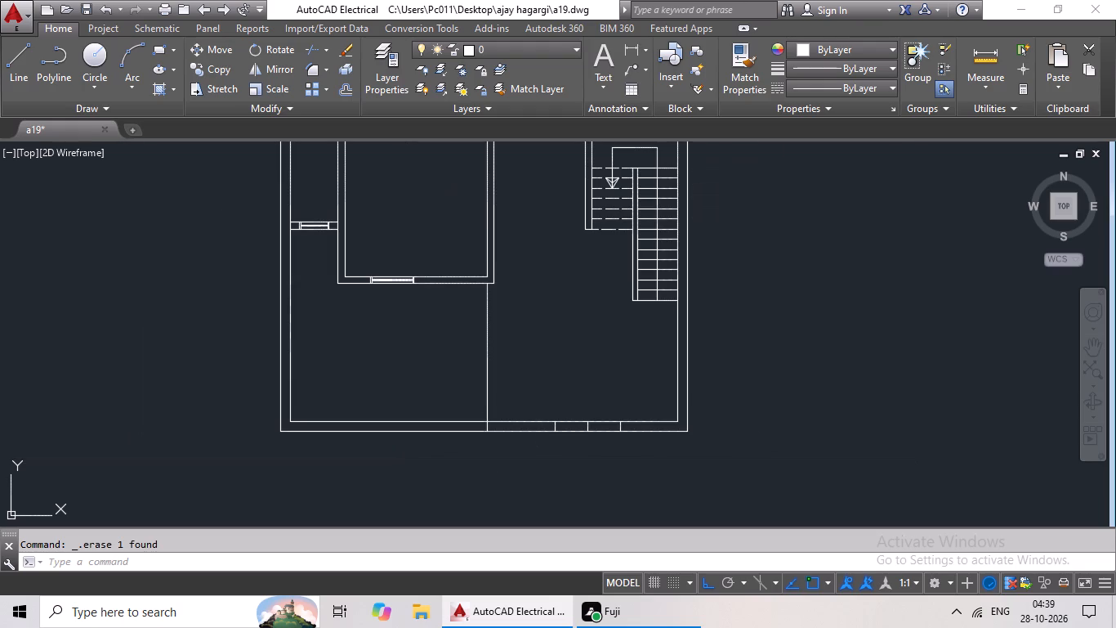
pyautogui.press('Escape')
pyautogui.press('Escape')
# Trim the south outer wall's lines between the two offset marks to open the entrance on both sides of the centre line.
pyautogui.press('t')
pyautogui.press('r')
pyautogui.press('space')
pyautogui.press('space')
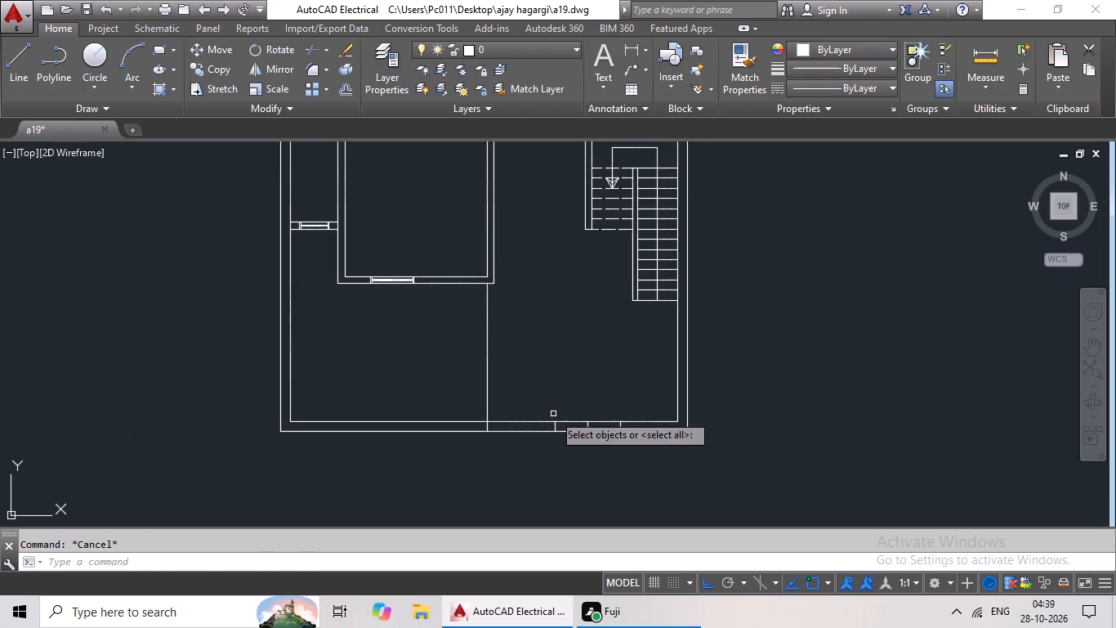
pyautogui.scroll(3, 597, 451)
pyautogui.moveTo(635, 315); pyautogui.dragTo(591, 434)
pyautogui.click(592, 433)
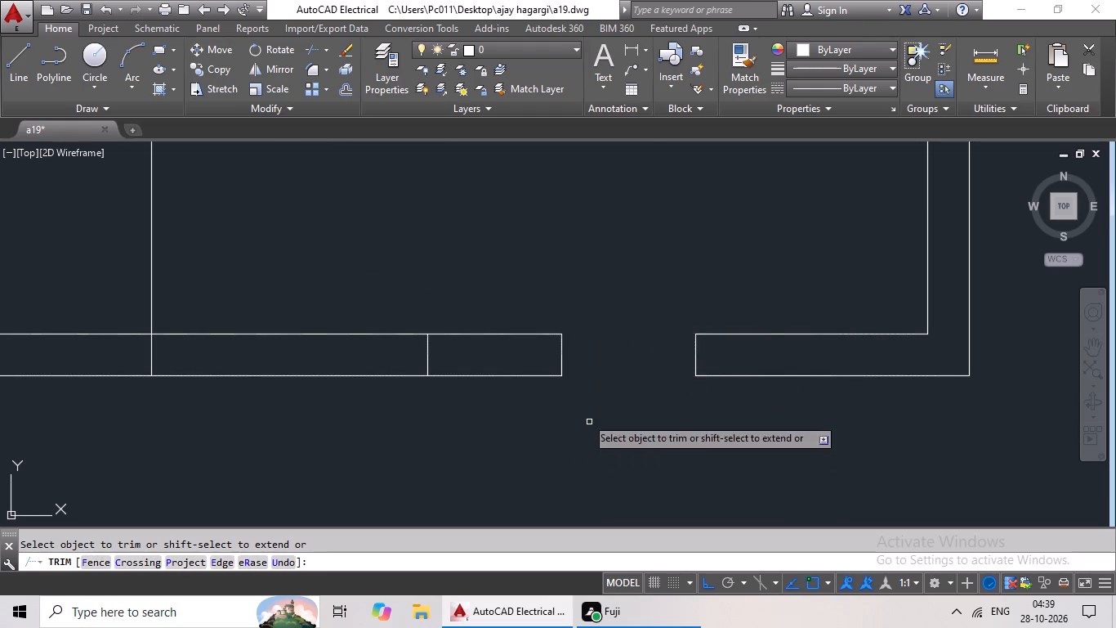
pyautogui.moveTo(519, 303); pyautogui.dragTo(491, 443)
pyautogui.moveTo(491, 441); pyautogui.dragTo(498, 438)
# Trim the wall lines inside the four marked doorways along the long horizontal wall just north of the stairs.
pyautogui.scroll(-4, 586, 389)
pyautogui.moveTo(602, 337); pyautogui.dragTo(538, 500, button='middle')
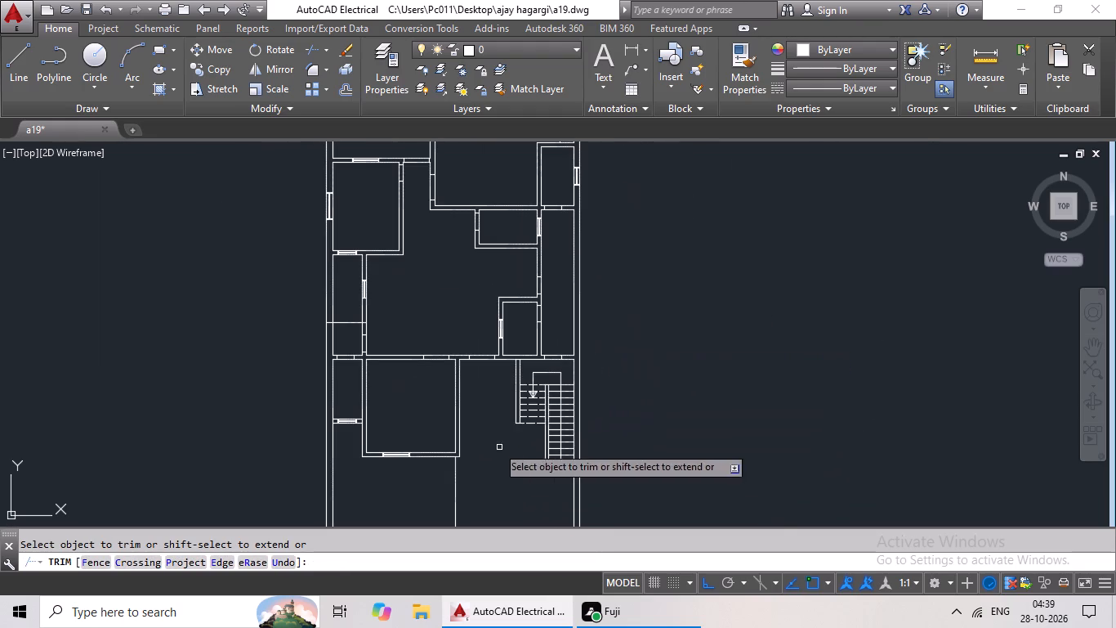
pyautogui.moveTo(427, 378); pyautogui.dragTo(418, 427, button='middle')
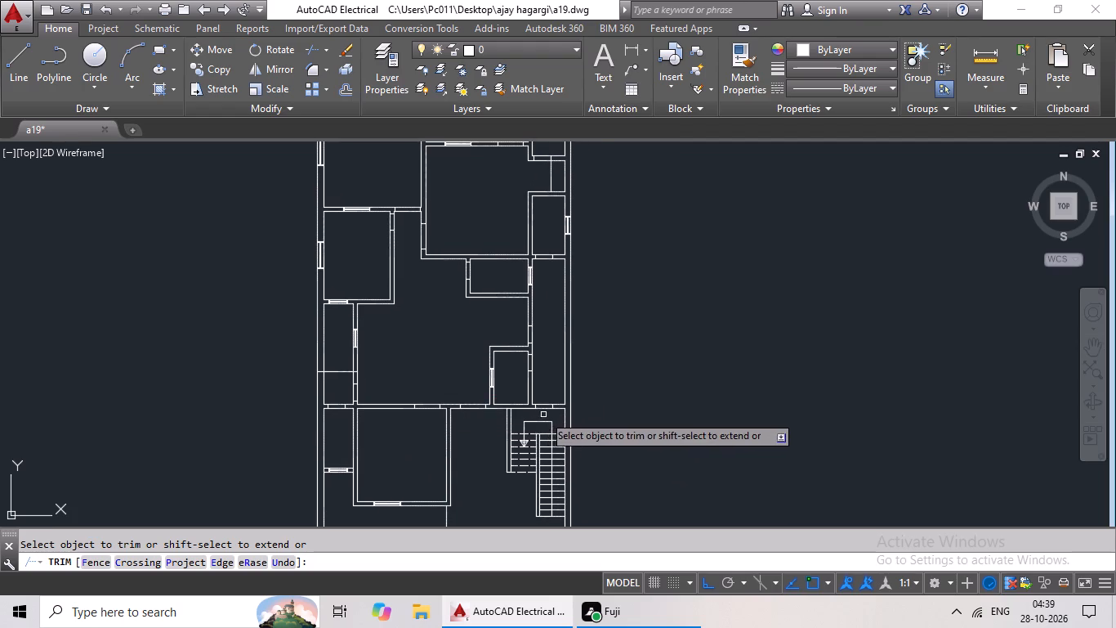
pyautogui.scroll(4, 543, 414)
pyautogui.moveTo(568, 323); pyautogui.dragTo(508, 406)
pyautogui.click(508, 406)
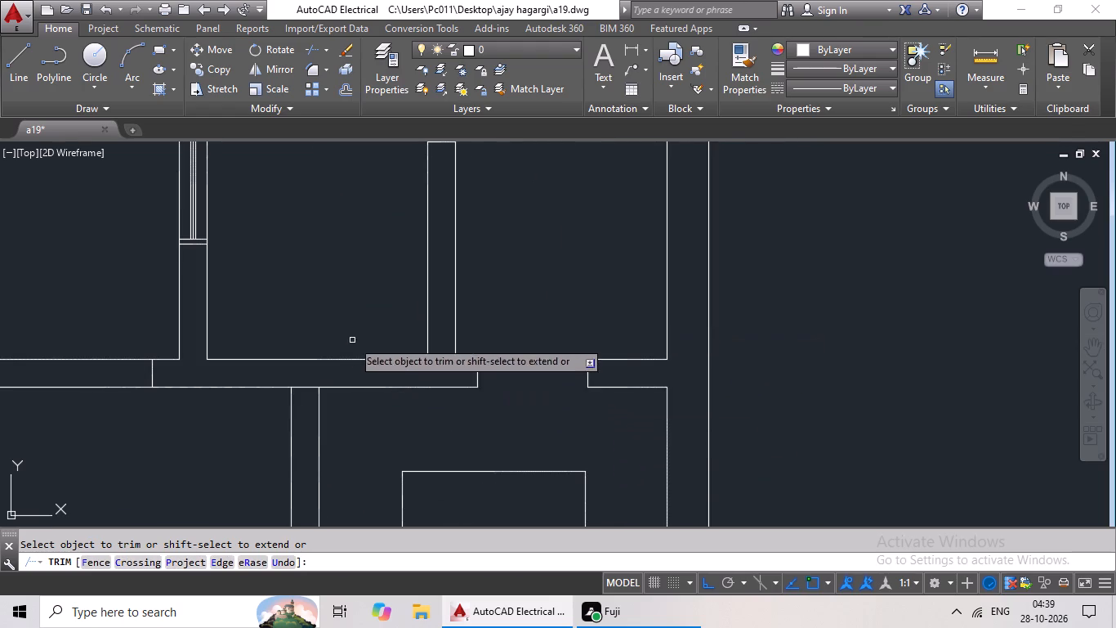
pyautogui.moveTo(382, 352); pyautogui.dragTo(720, 406, button='middle')
pyautogui.moveTo(420, 390); pyautogui.dragTo(393, 495)
pyautogui.click(393, 495)
pyautogui.moveTo(427, 487); pyautogui.dragTo(764, 481, button='middle')
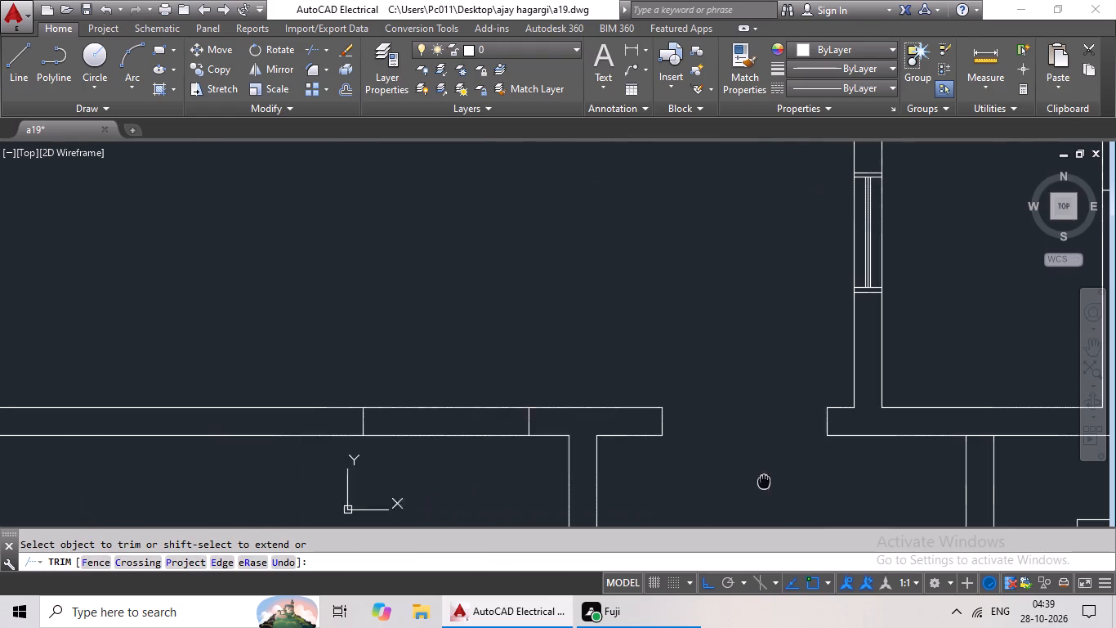
pyautogui.moveTo(447, 382); pyautogui.dragTo(414, 483)
pyautogui.click(414, 483)
pyautogui.scroll(-3, 520, 451)
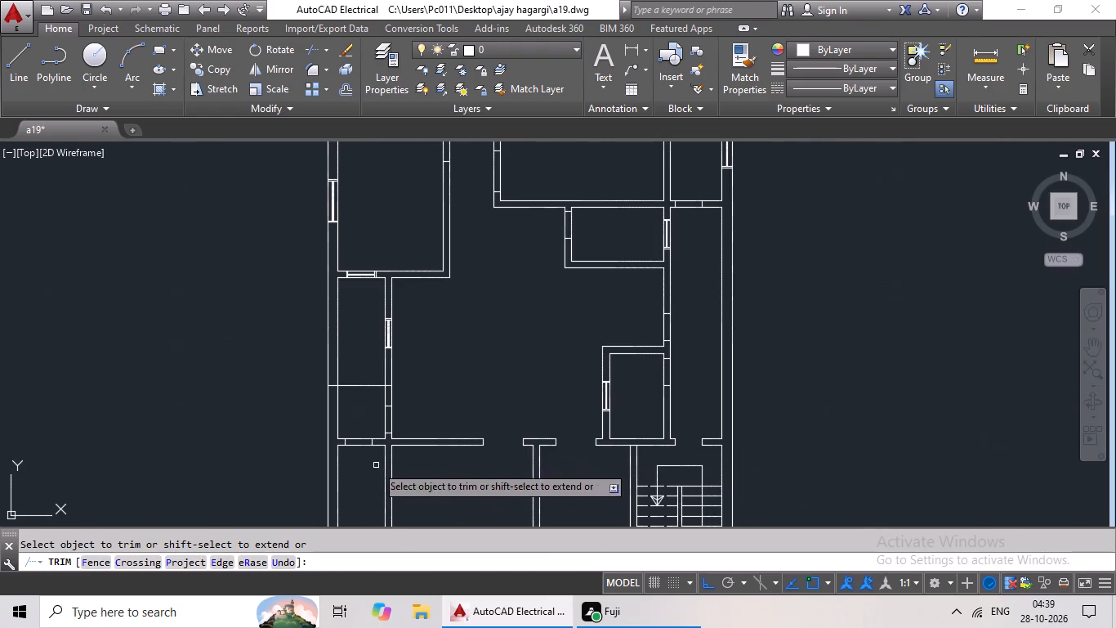
pyautogui.moveTo(366, 423); pyautogui.dragTo(354, 455)
pyautogui.click(354, 455)
# Trim the doorway opening in the narrow west room's east wall, just above the long horizontal wall.
pyautogui.scroll(2, 400, 418)
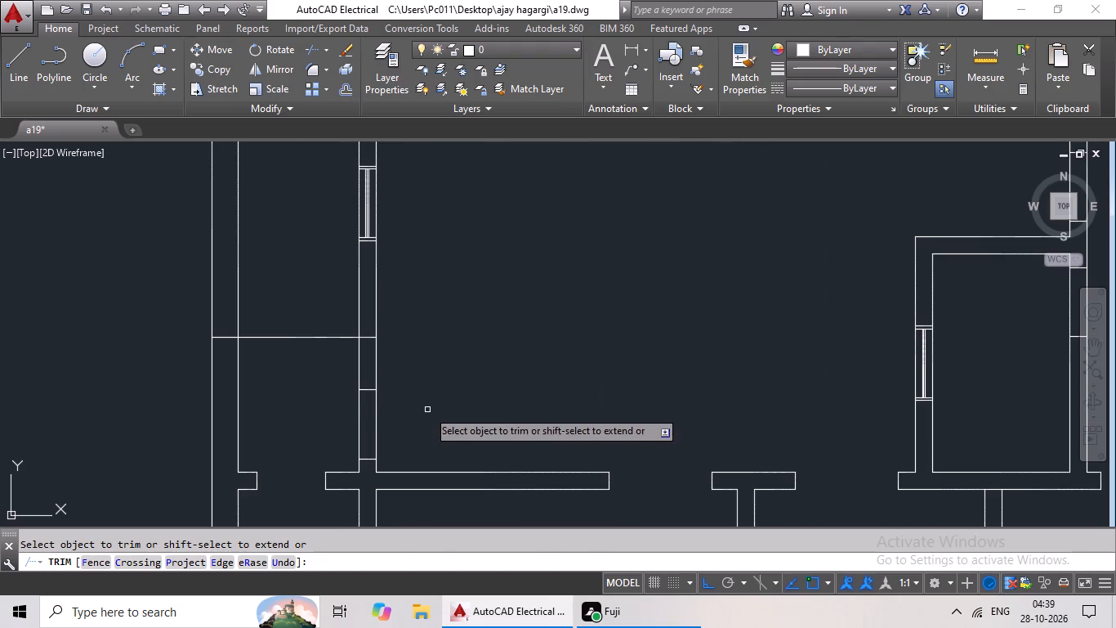
pyautogui.moveTo(428, 409); pyautogui.dragTo(390, 416)
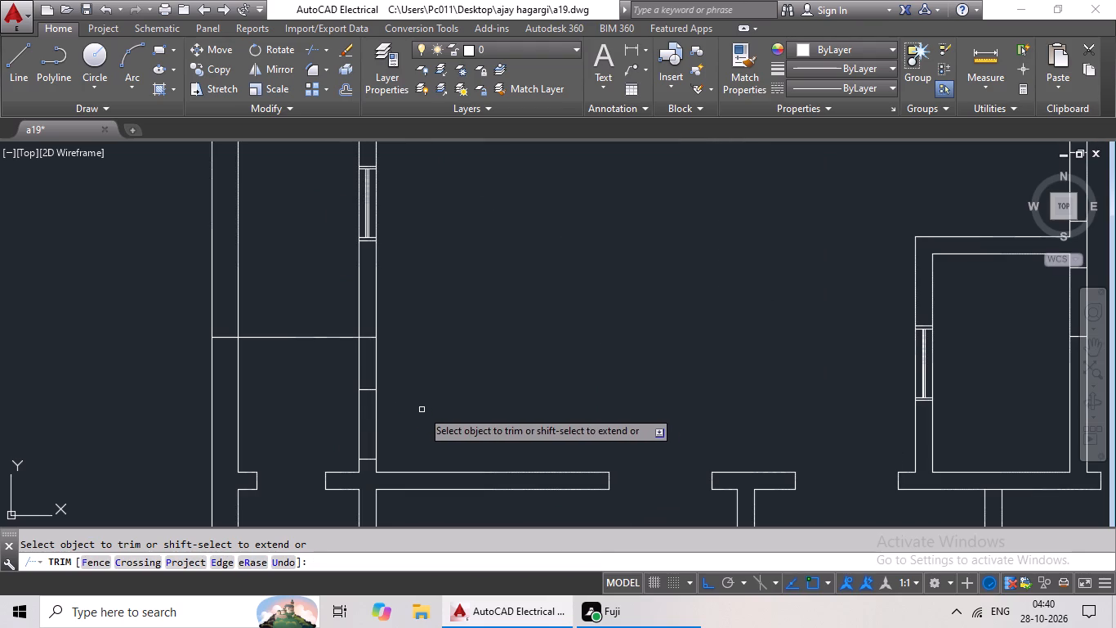
pyautogui.scroll(-2, 393, 379)
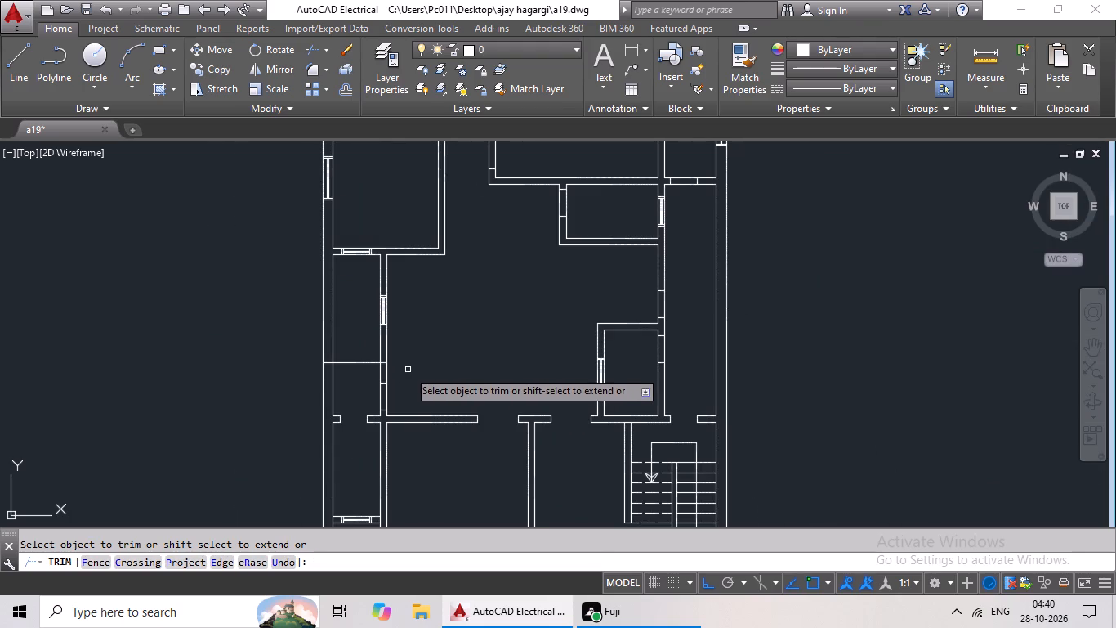
pyautogui.scroll(-1, 433, 372)
pyautogui.moveTo(439, 352); pyautogui.dragTo(447, 309, button='middle')
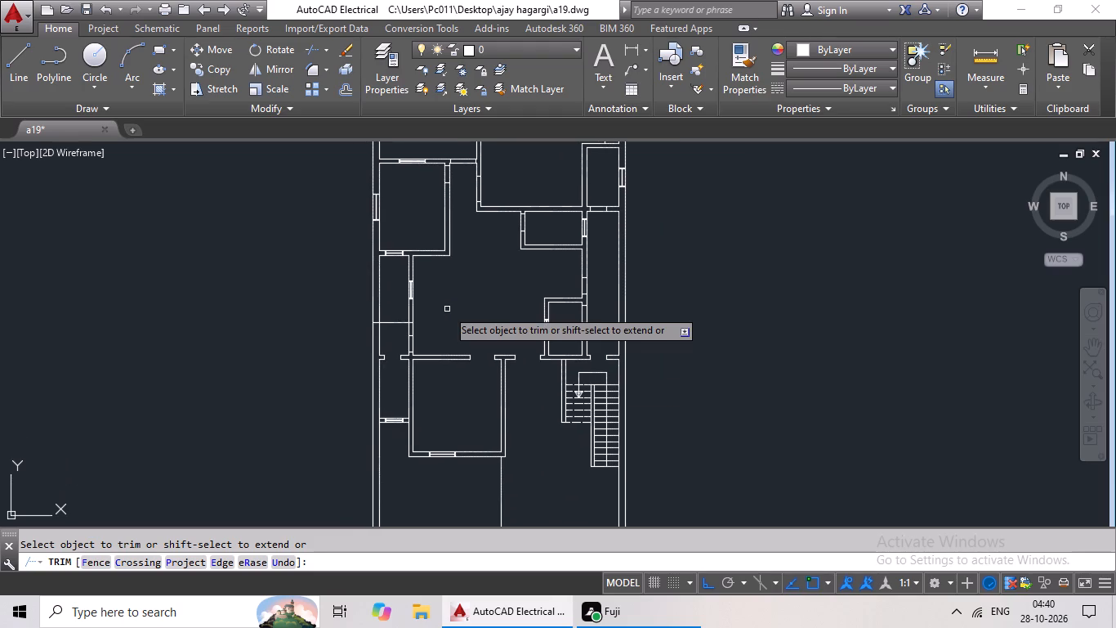
pyautogui.scroll(3, 449, 312)
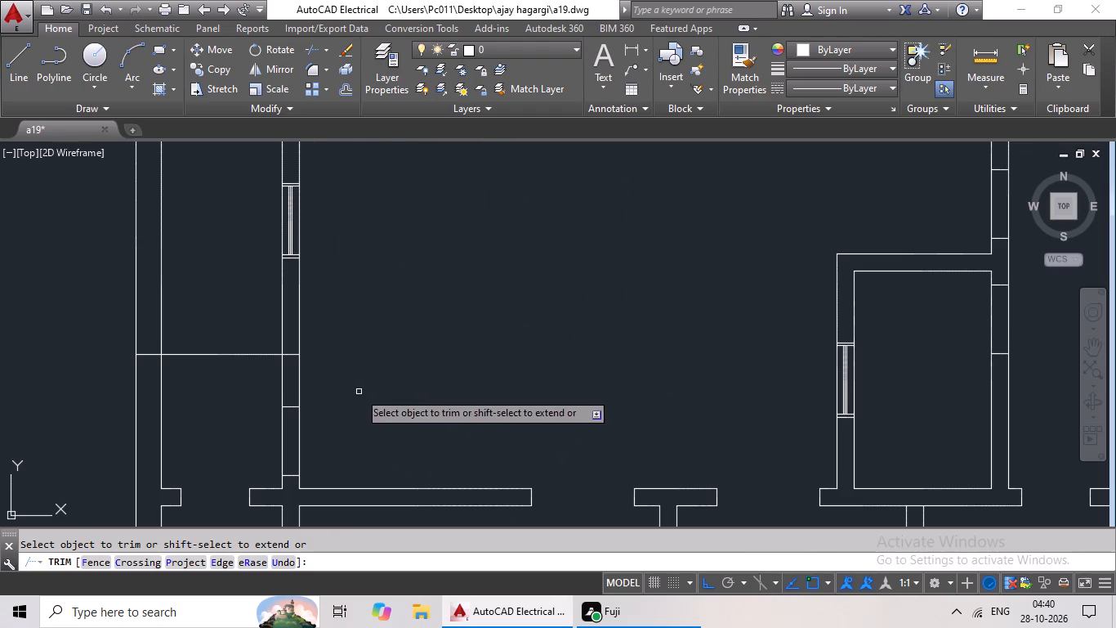
pyautogui.moveTo(359, 392); pyautogui.dragTo(399, 300, button='middle')
pyautogui.scroll(1, 403, 334)
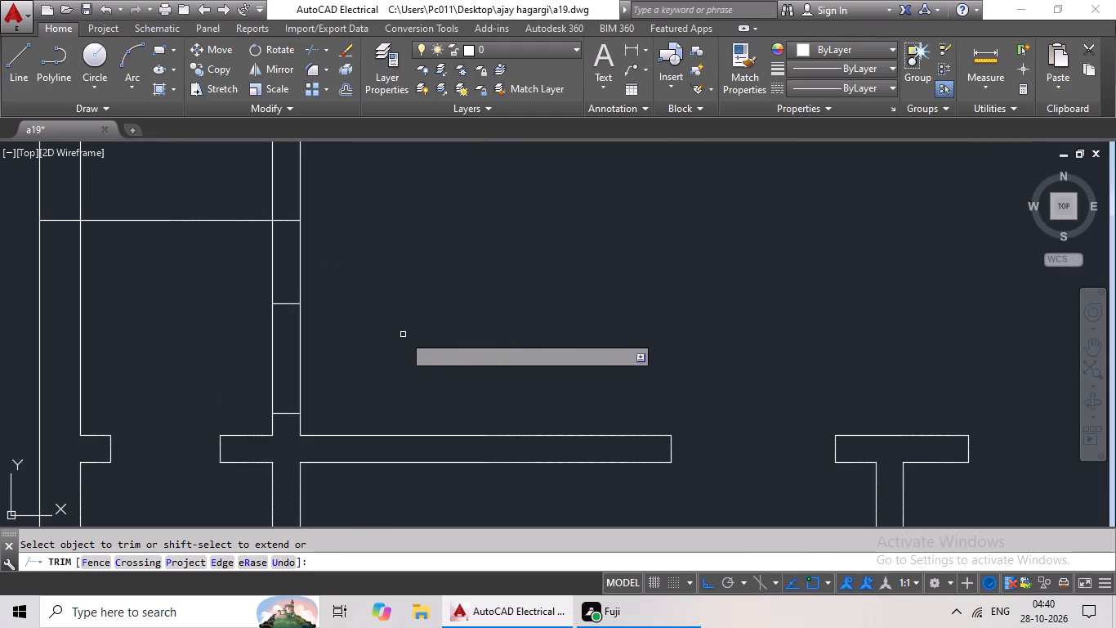
pyautogui.moveTo(392, 338); pyautogui.dragTo(235, 370)
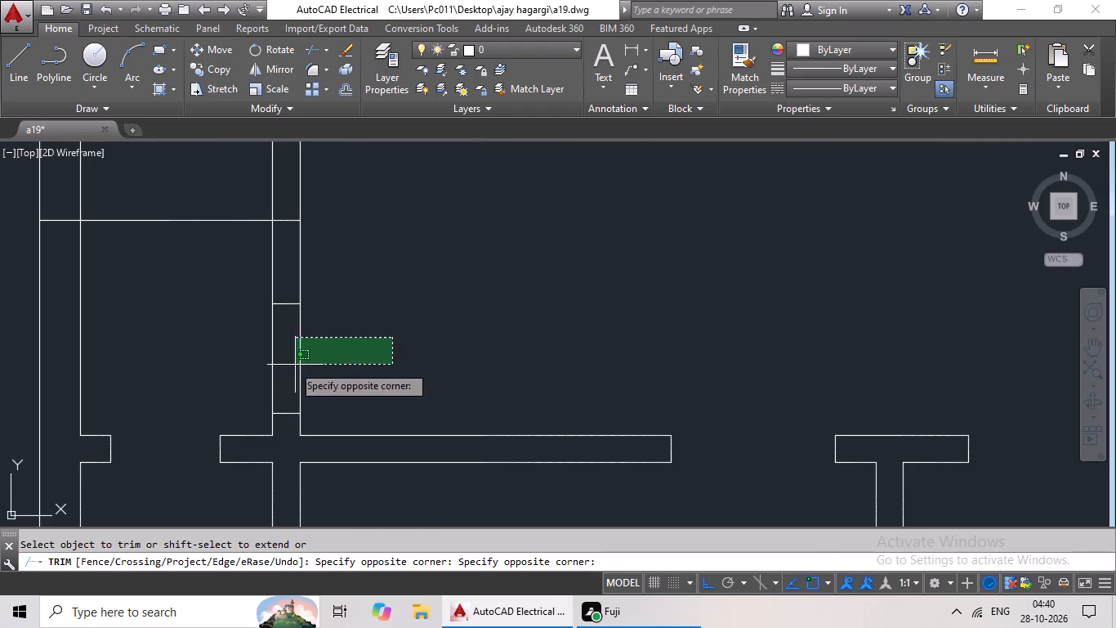
pyautogui.click(218, 375)
# Trim the two doorway openings in the long east interior wall, beside and just above the small room north of the stairs.
pyautogui.scroll(-3, 471, 312)
pyautogui.moveTo(503, 280); pyautogui.dragTo(416, 363, button='middle')
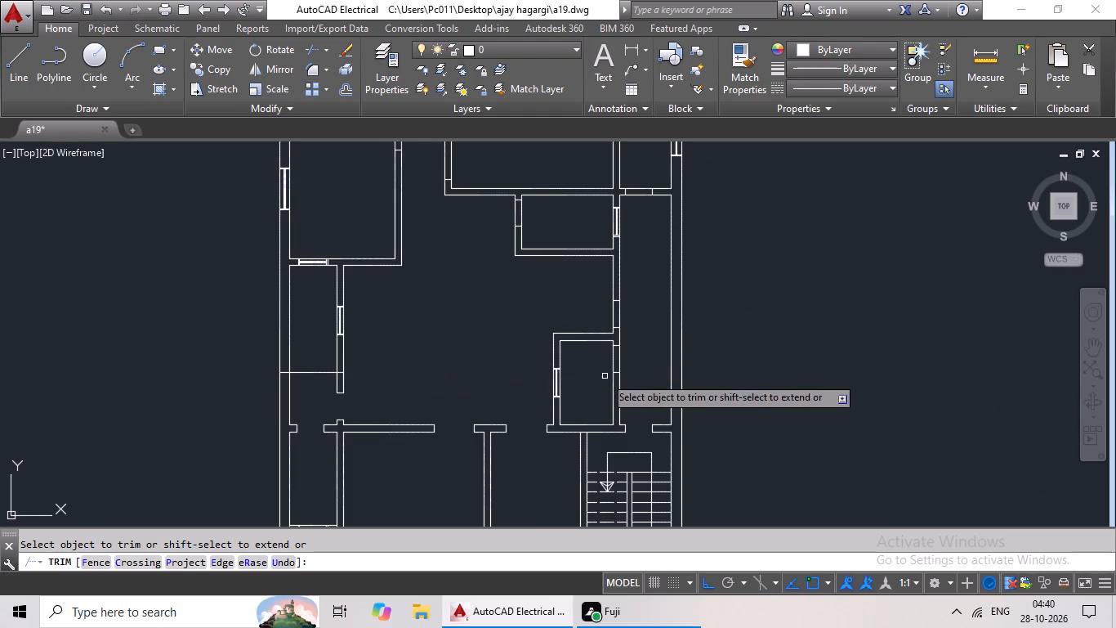
pyautogui.scroll(3, 638, 354)
pyautogui.moveTo(636, 348); pyautogui.dragTo(440, 395)
pyautogui.click(440, 396)
pyautogui.moveTo(614, 191); pyautogui.dragTo(432, 192)
pyautogui.click(433, 192)
# Trim the doorways in the upper small room's west wall and in the short cross wall between the narrow east rooms.
pyautogui.scroll(-3, 457, 206)
pyautogui.moveTo(458, 208); pyautogui.dragTo(398, 362, button='middle')
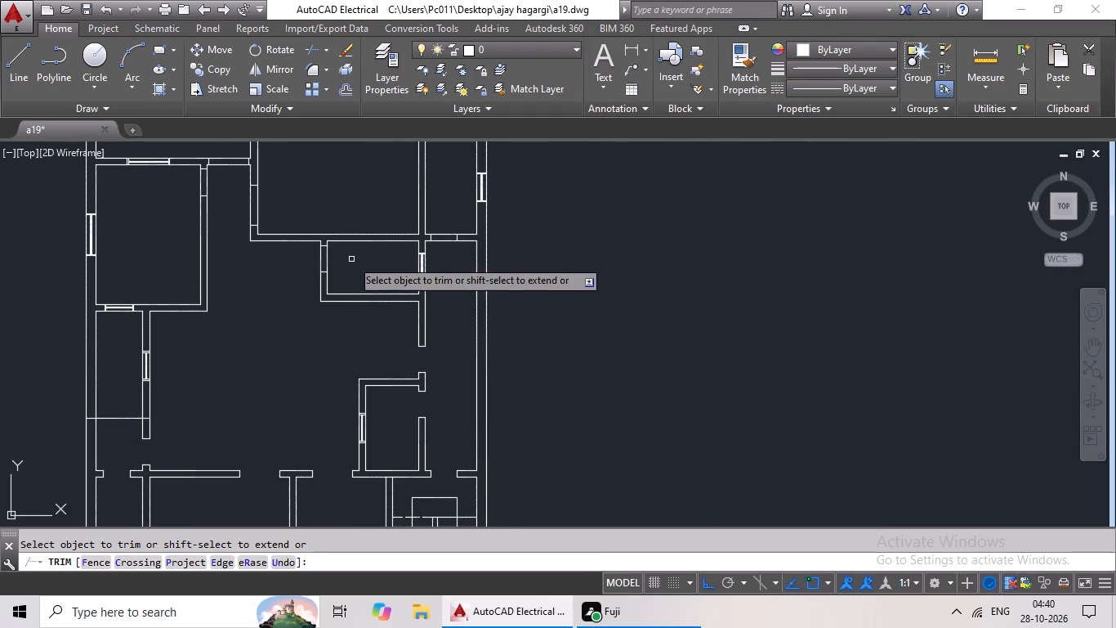
pyautogui.scroll(2, 351, 258)
pyautogui.moveTo(351, 257); pyautogui.dragTo(226, 256)
pyautogui.click(226, 256)
pyautogui.moveTo(327, 260); pyautogui.dragTo(248, 347, button='middle')
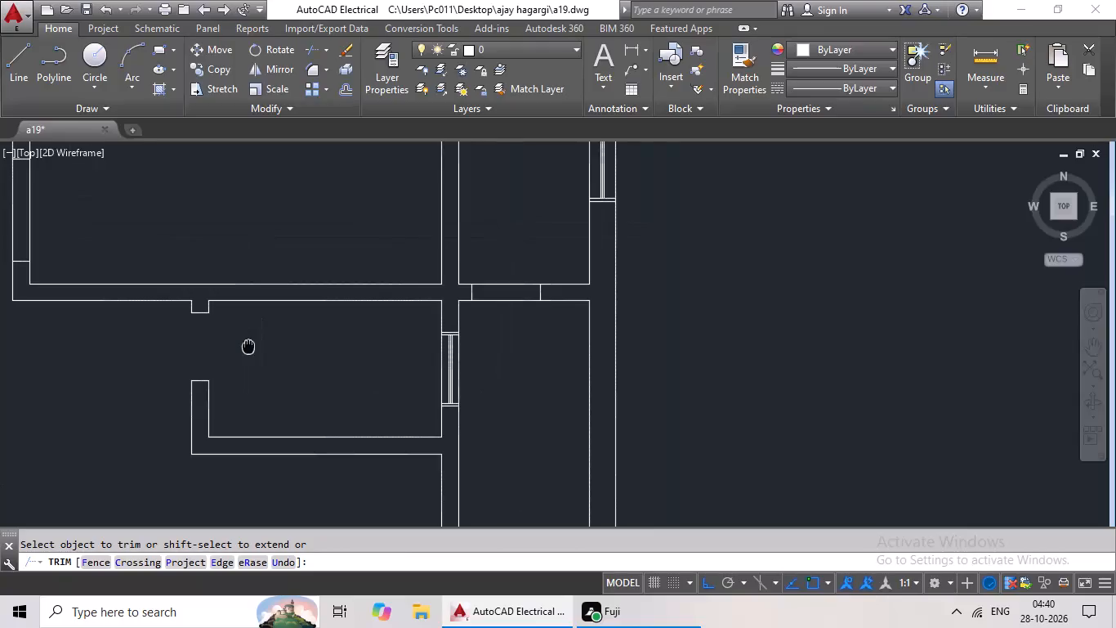
pyautogui.moveTo(490, 244); pyautogui.dragTo(490, 339)
pyautogui.click(490, 339)
pyautogui.moveTo(520, 264); pyautogui.dragTo(488, 347)
pyautogui.click(488, 347)
pyautogui.scroll(-3, 514, 316)
pyautogui.scroll(3, 404, 286)
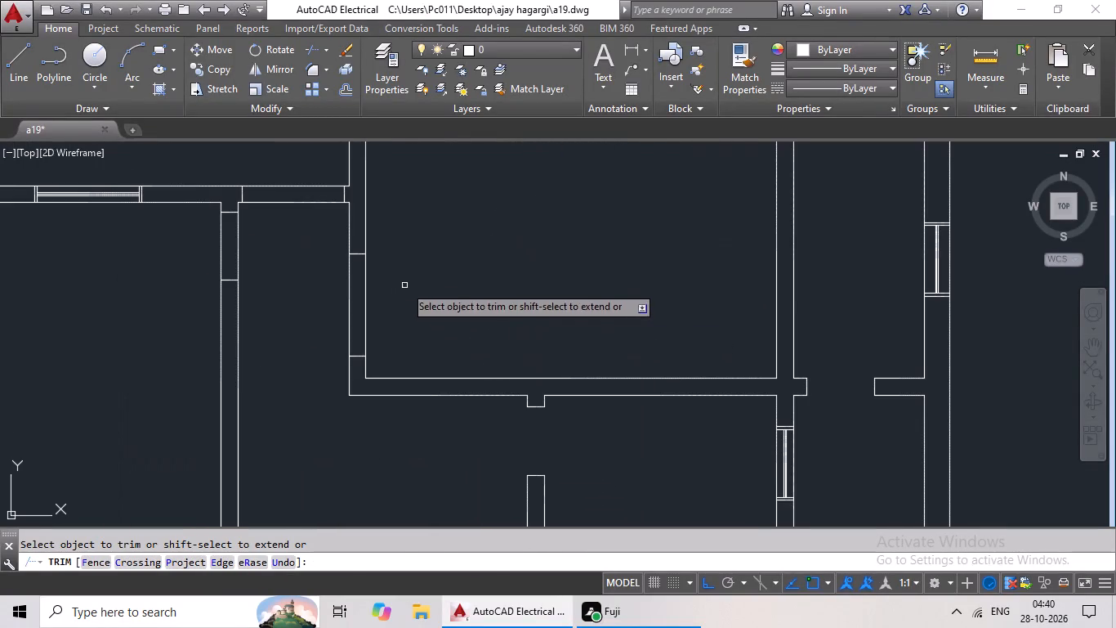
# Trim the three doorways around the upper west hallway: the large central room's west wall, the west room's east wall, and the cross wall between them.
pyautogui.moveTo(396, 281); pyautogui.dragTo(315, 310)
pyautogui.click(315, 310)
pyautogui.moveTo(292, 231); pyautogui.dragTo(185, 246)
pyautogui.click(185, 247)
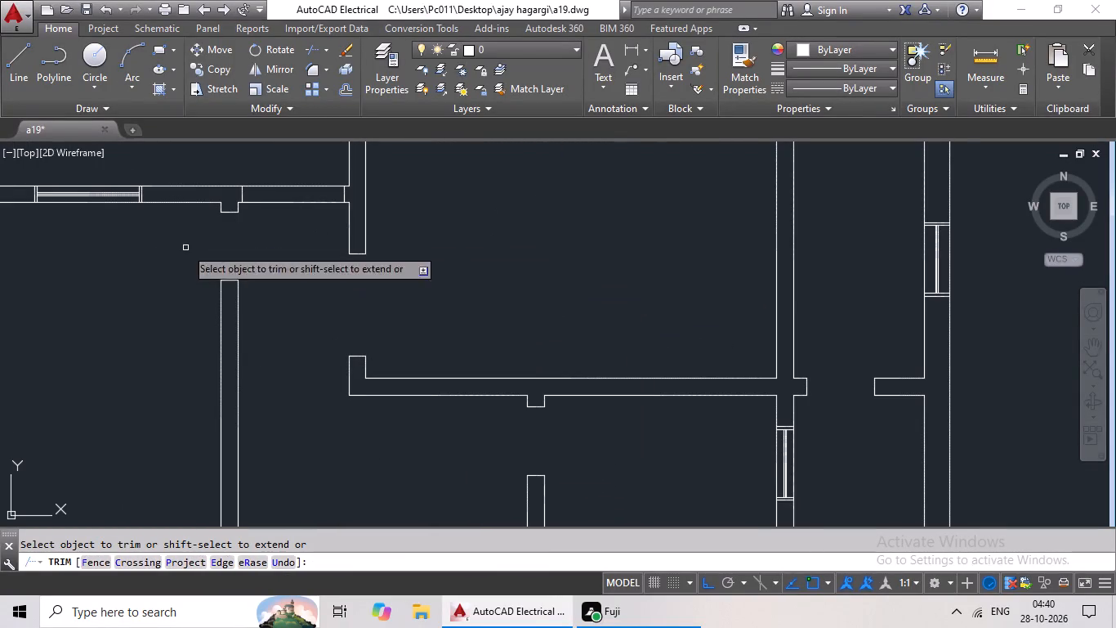
pyautogui.moveTo(273, 155); pyautogui.dragTo(257, 253)
pyautogui.moveTo(257, 253); pyautogui.dragTo(266, 256)
pyautogui.scroll(-2, 347, 267)
pyautogui.moveTo(369, 309); pyautogui.dragTo(342, 395, button='middle')
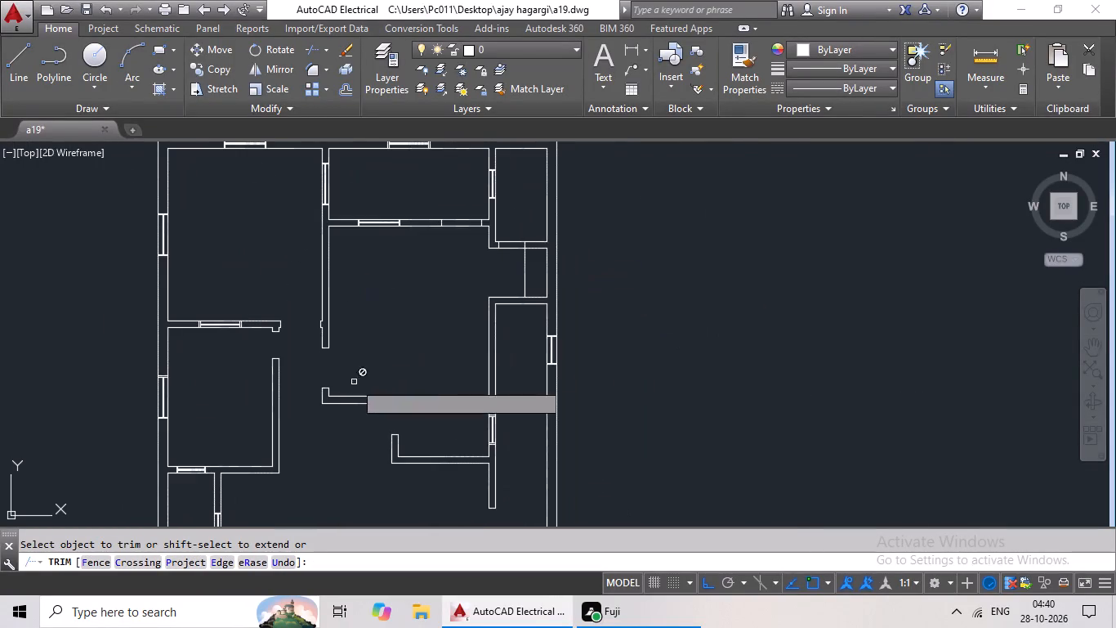
# Trim the doorways in the upper middle room's south wall and the narrow northeast room's south wall.
pyautogui.moveTo(409, 304); pyautogui.dragTo(374, 369, button='middle')
pyautogui.scroll(3, 422, 278)
pyautogui.moveTo(442, 269); pyautogui.dragTo(427, 339)
pyautogui.click(427, 339)
pyautogui.moveTo(658, 354); pyautogui.dragTo(633, 444)
pyautogui.click(633, 444)
pyautogui.scroll(-2, 654, 405)
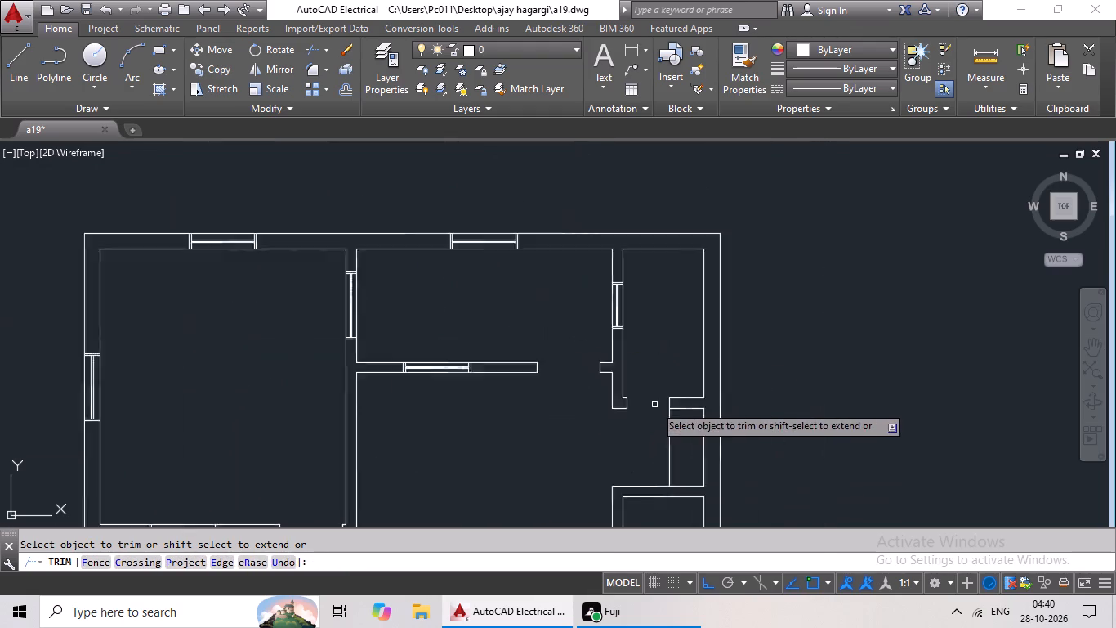
pyautogui.scroll(-1, 654, 405)
pyautogui.middleClick(632, 424)
pyautogui.moveTo(633, 421); pyautogui.dragTo(660, 369, button='middle')
pyautogui.moveTo(544, 446); pyautogui.dragTo(600, 336, button='middle')
pyautogui.moveTo(583, 372); pyautogui.dragTo(708, 153, button='middle')
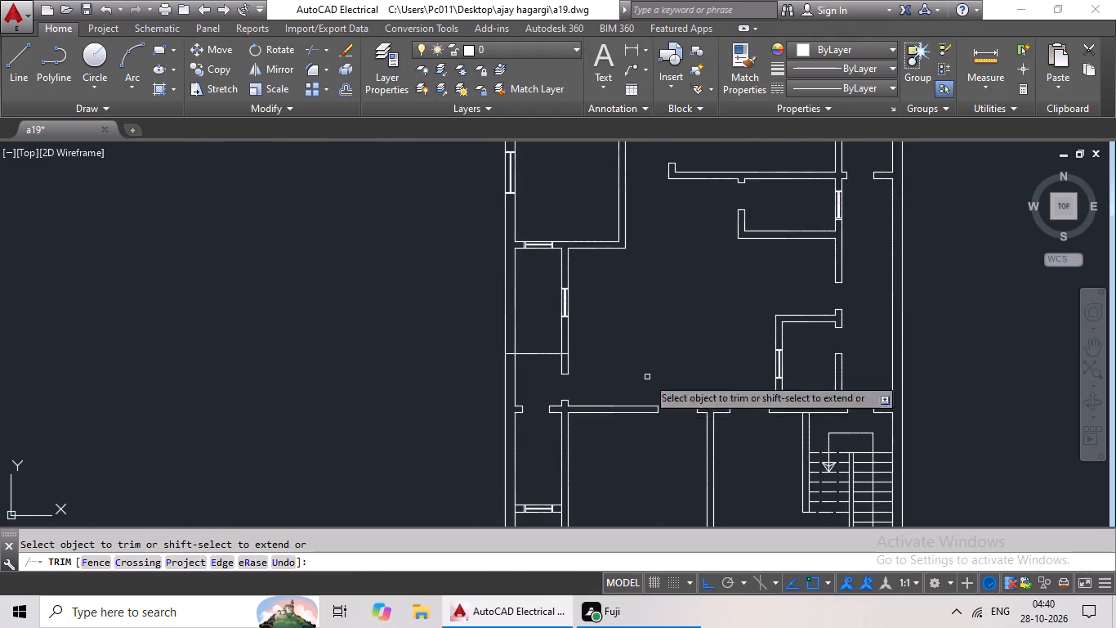
pyautogui.scroll(-1, 663, 348)
pyautogui.moveTo(667, 317); pyautogui.dragTo(614, 326, button='middle')
pyautogui.press('Escape')
pyautogui.press('Escape')
pyautogui.press('Escape')
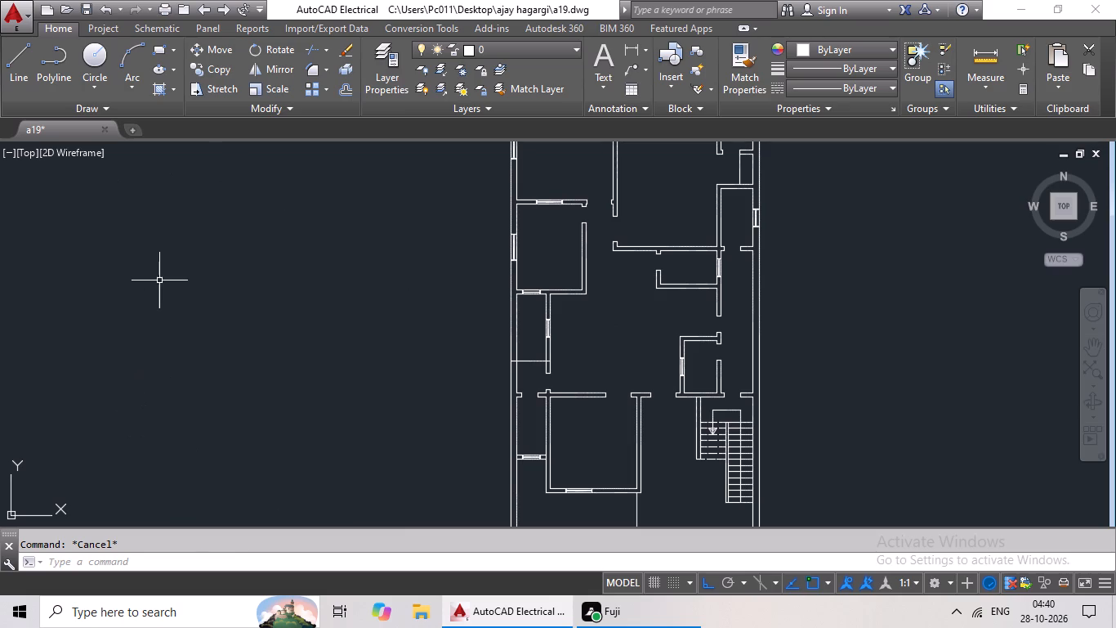
# Draw two crossing diagonal lines between the corners of the narrow west shaft above its horizontal closing line.
pyautogui.click(3, 60)
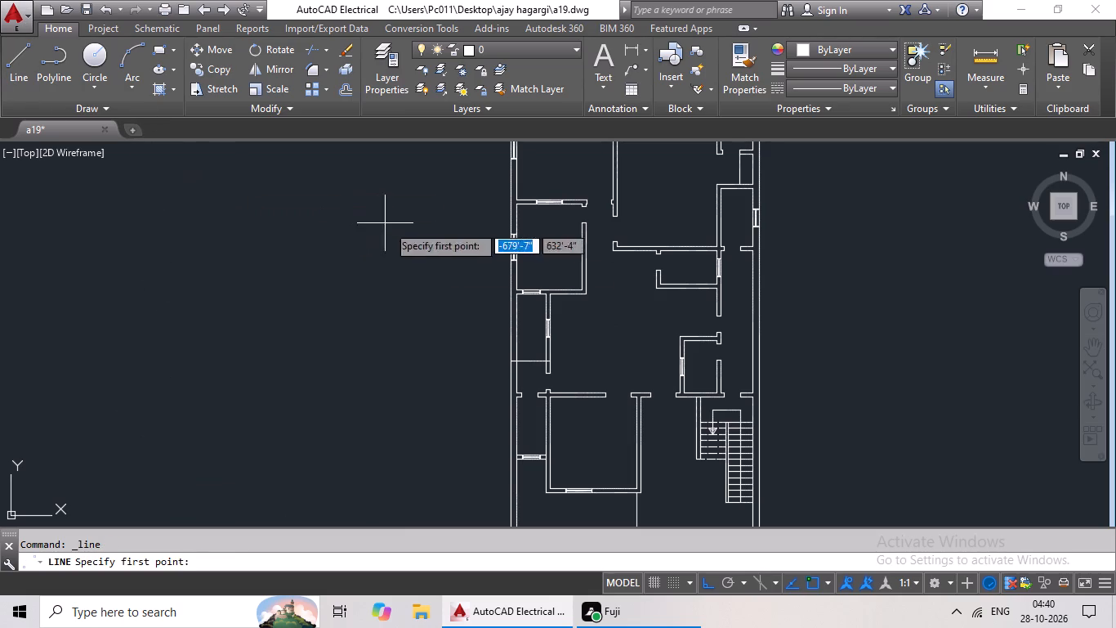
pyautogui.scroll(3, 507, 370)
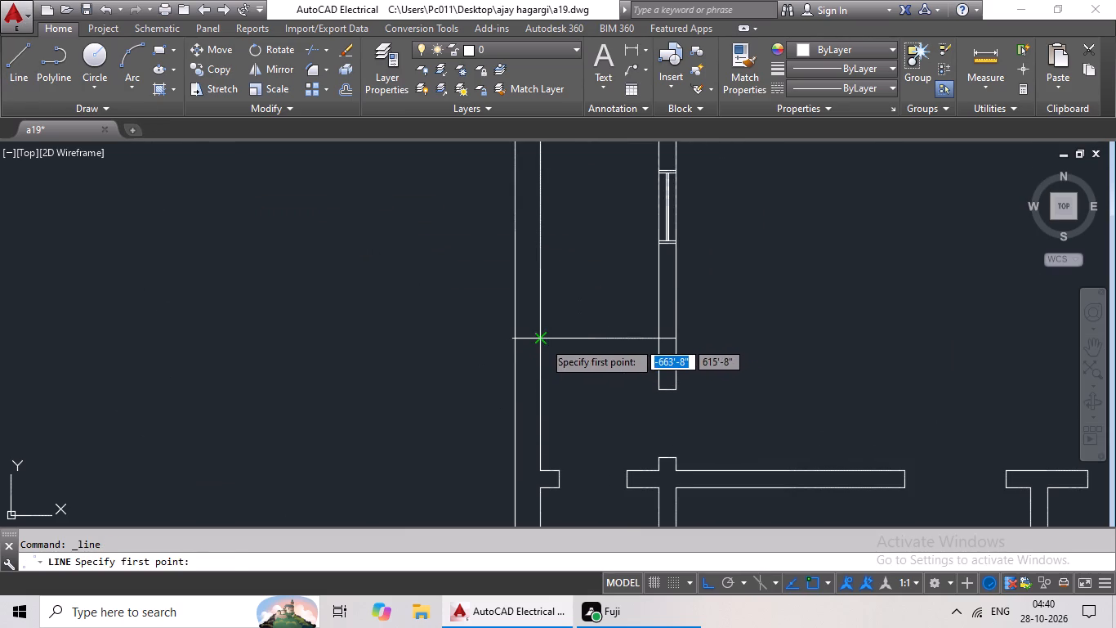
pyautogui.moveTo(542, 341); pyautogui.dragTo(554, 325)
pyautogui.moveTo(630, 243); pyautogui.dragTo(520, 343, button='middle')
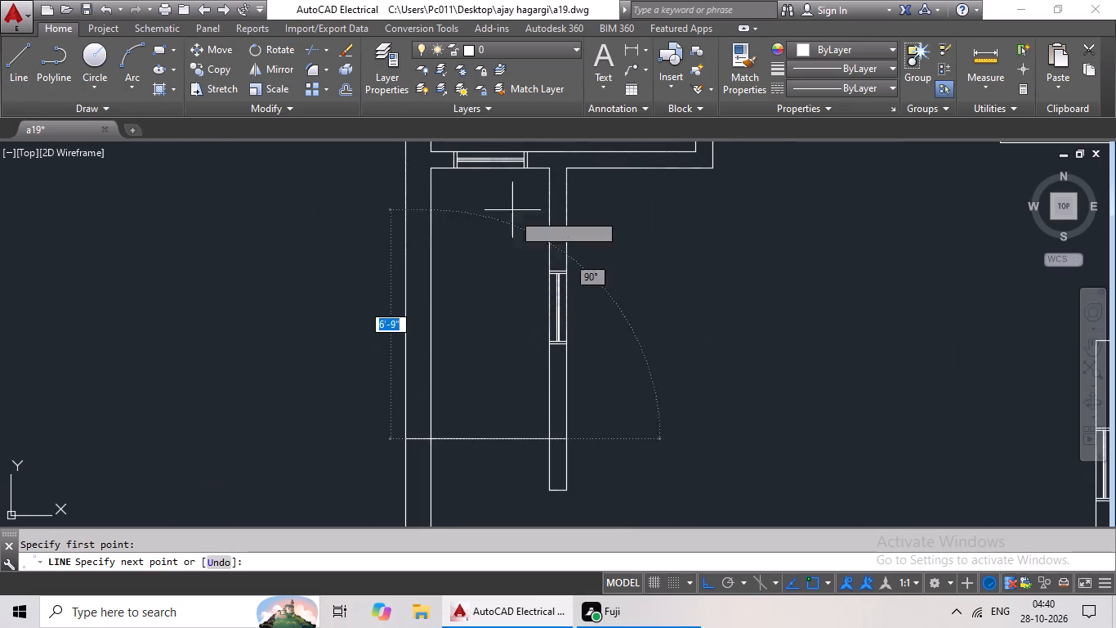
pyautogui.click(549, 165)
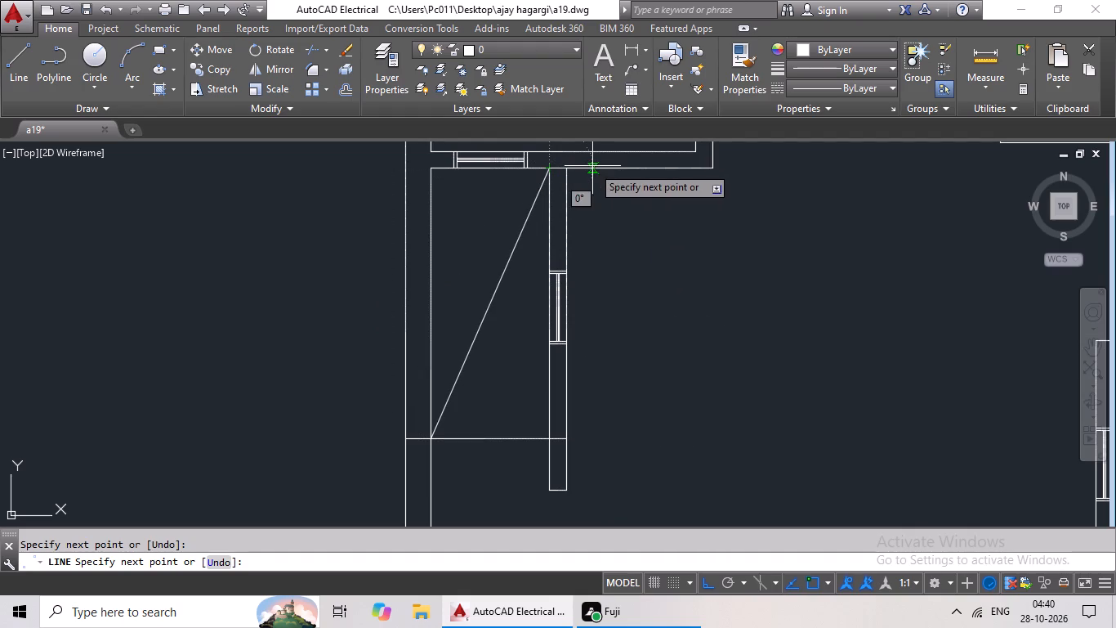
pyautogui.press('Escape')
pyautogui.click(23, 69)
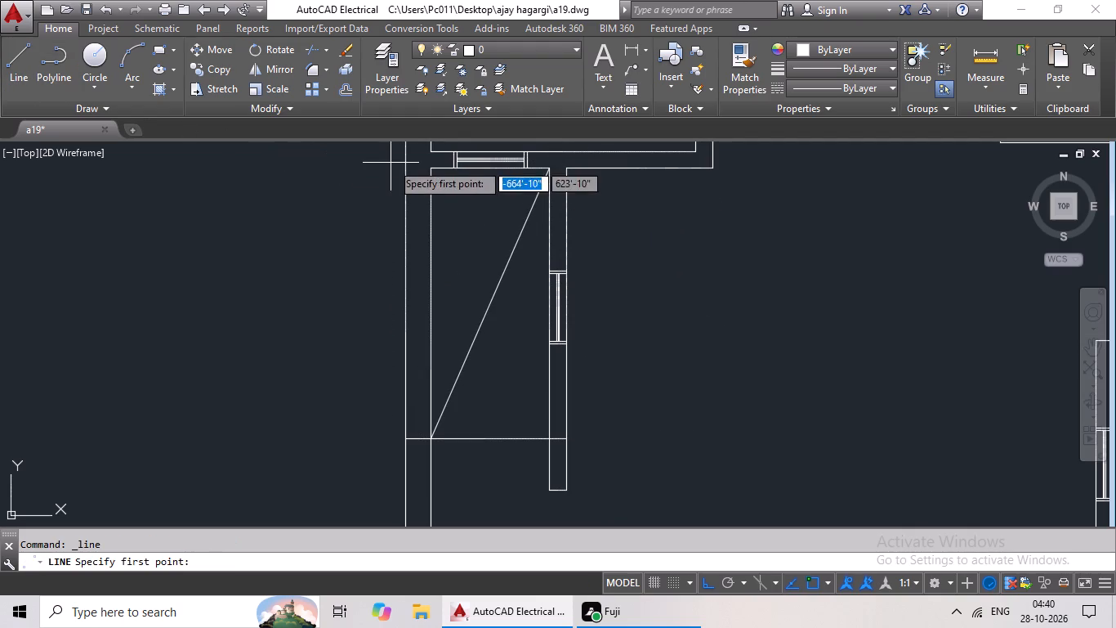
pyautogui.click(429, 168)
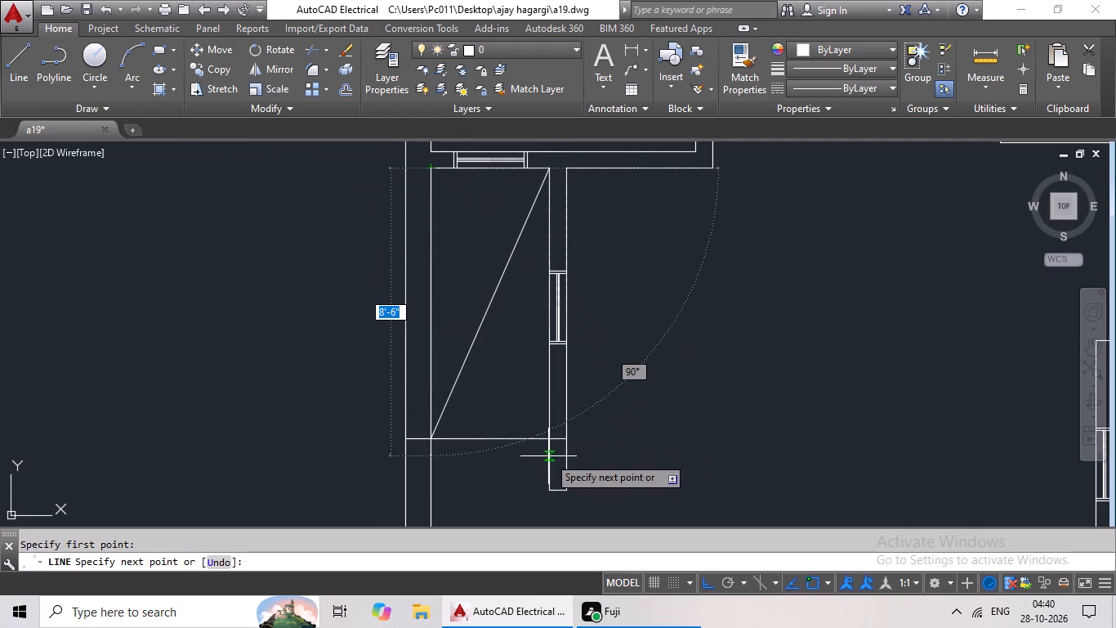
pyautogui.click(551, 439)
pyautogui.press('Escape')
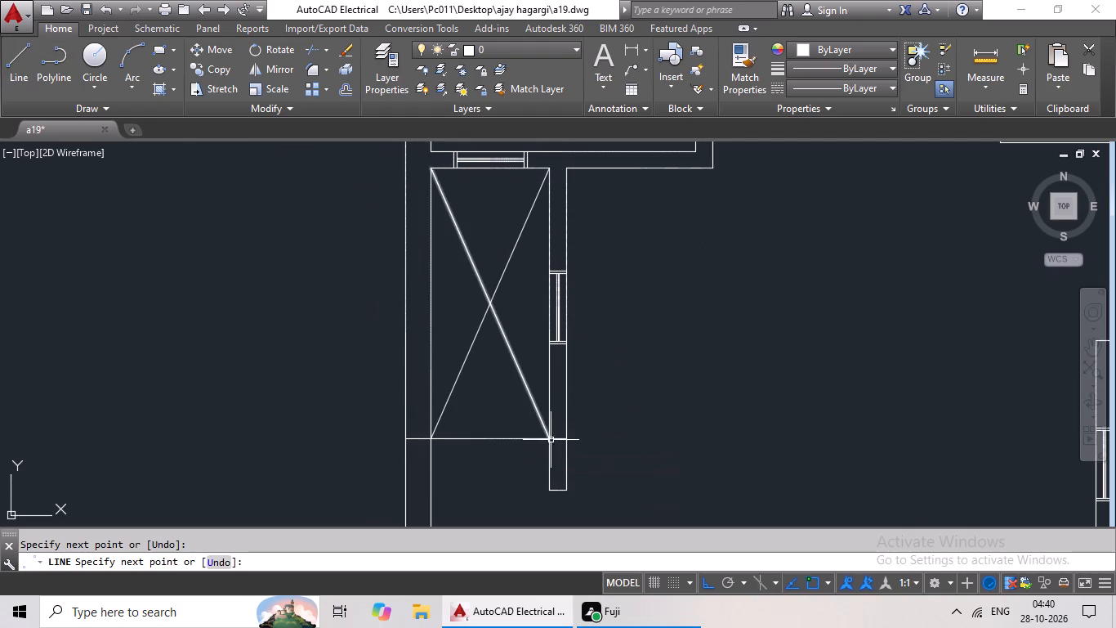
pyautogui.press('Escape')
pyautogui.press('Escape')
pyautogui.click(420, 441)
pyautogui.press('Escape')
pyautogui.press('Escape')
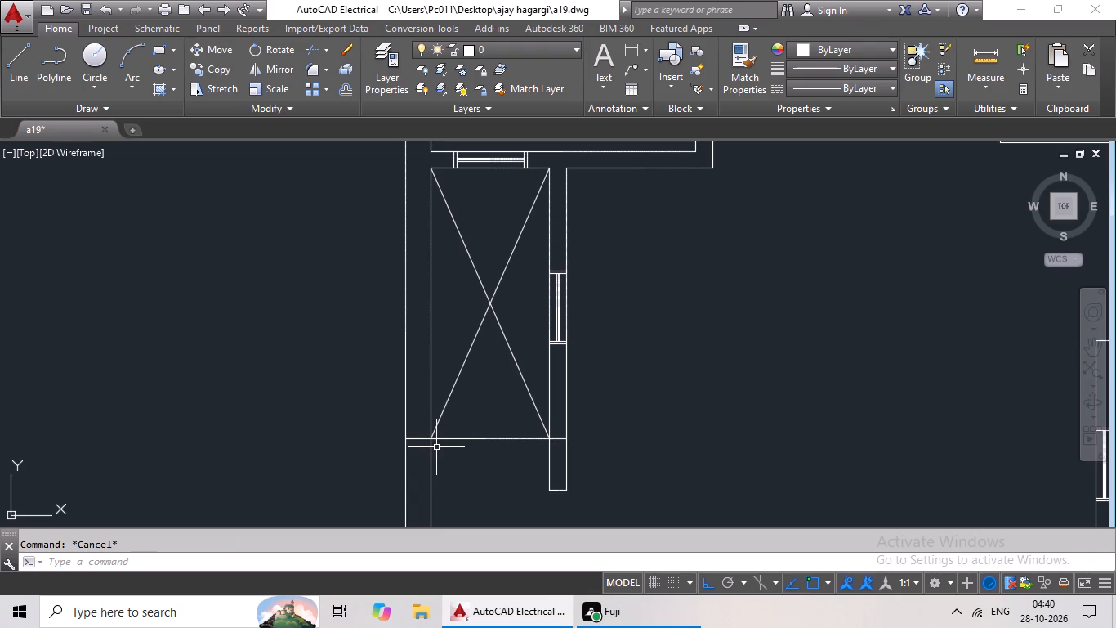
# Trim the shaft's horizontal closing line where it runs into the west outer wall and the shaft's east wall.
pyautogui.press('r')
pyautogui.press('Escape')
pyautogui.press('Escape')
pyautogui.write('tr')
pyautogui.press('space')
pyautogui.press('space')
pyautogui.click(413, 439)
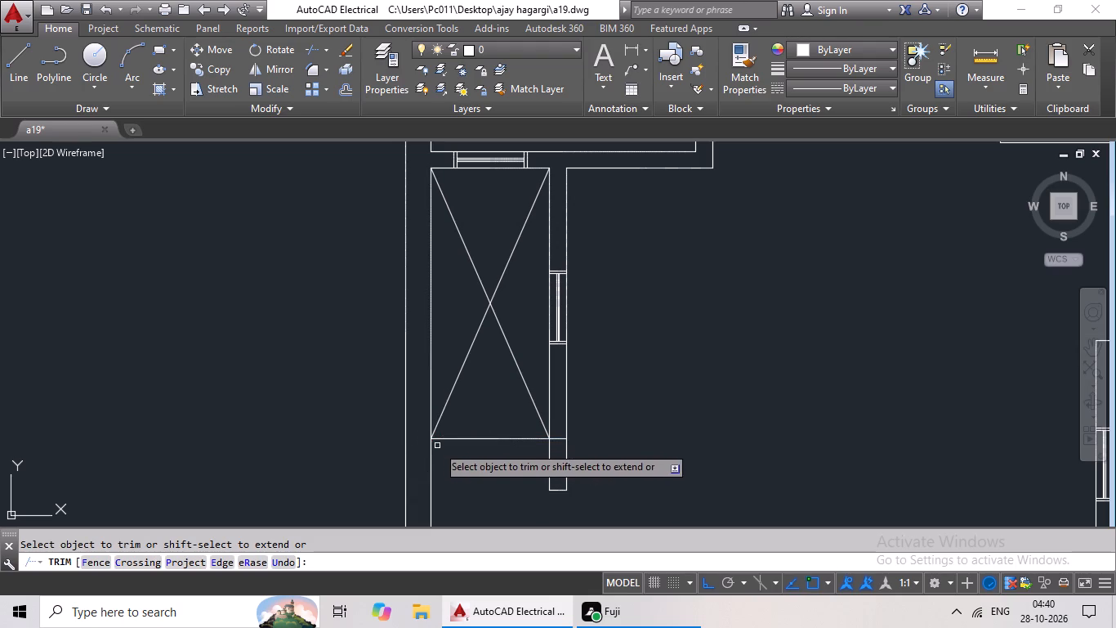
pyautogui.press('Escape')
pyautogui.click(478, 439)
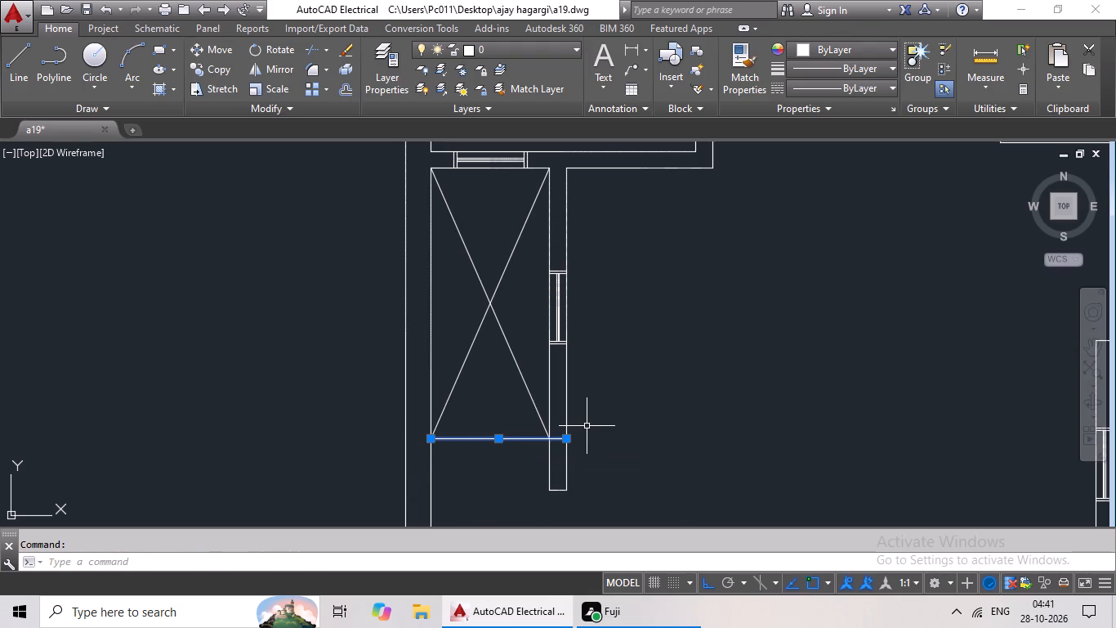
pyautogui.press('Escape')
pyautogui.press('t')
pyautogui.write('r')
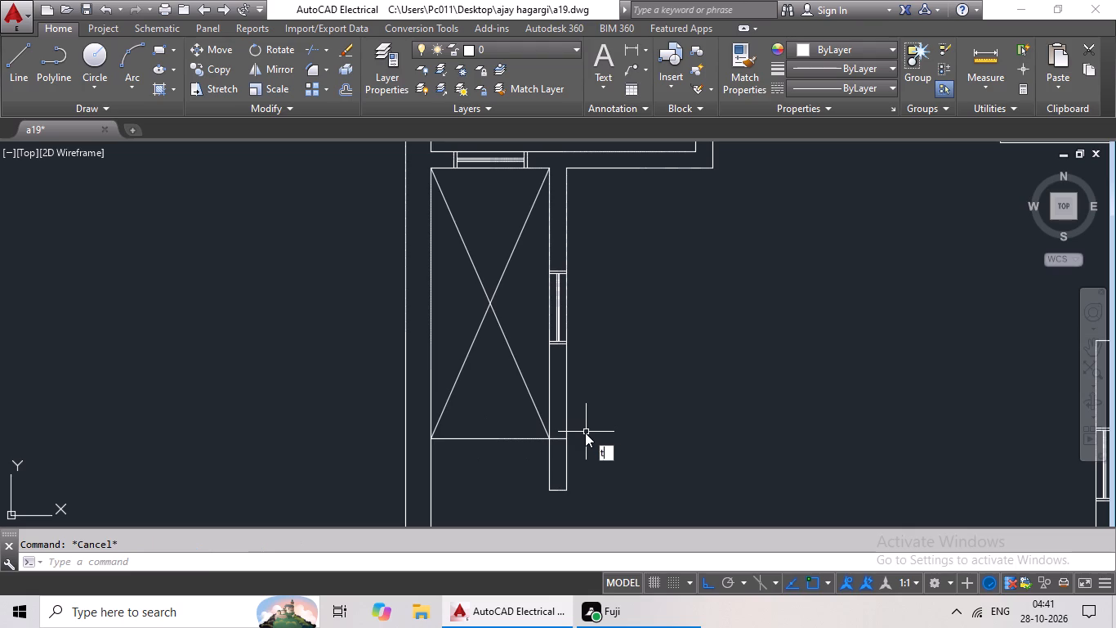
pyautogui.press('space')
pyautogui.press('space')
pyautogui.click(562, 437)
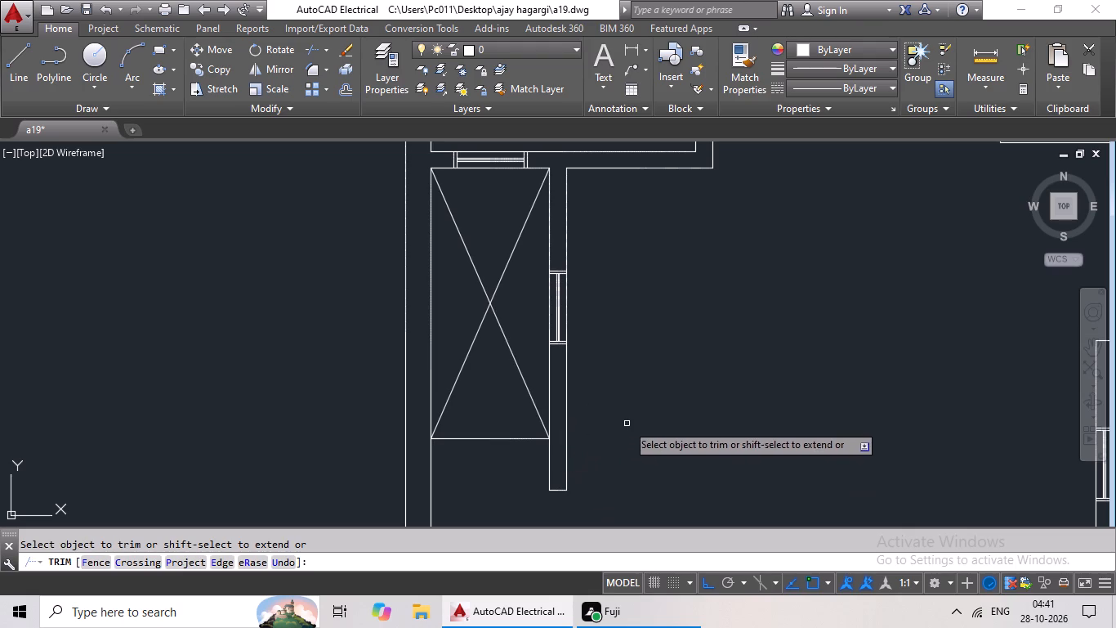
pyautogui.press('Escape')
pyautogui.press('Escape')
# Set the shaft's horizontal closing line to the ACAD_ISO02W100 linetype.
pyautogui.click(518, 437)
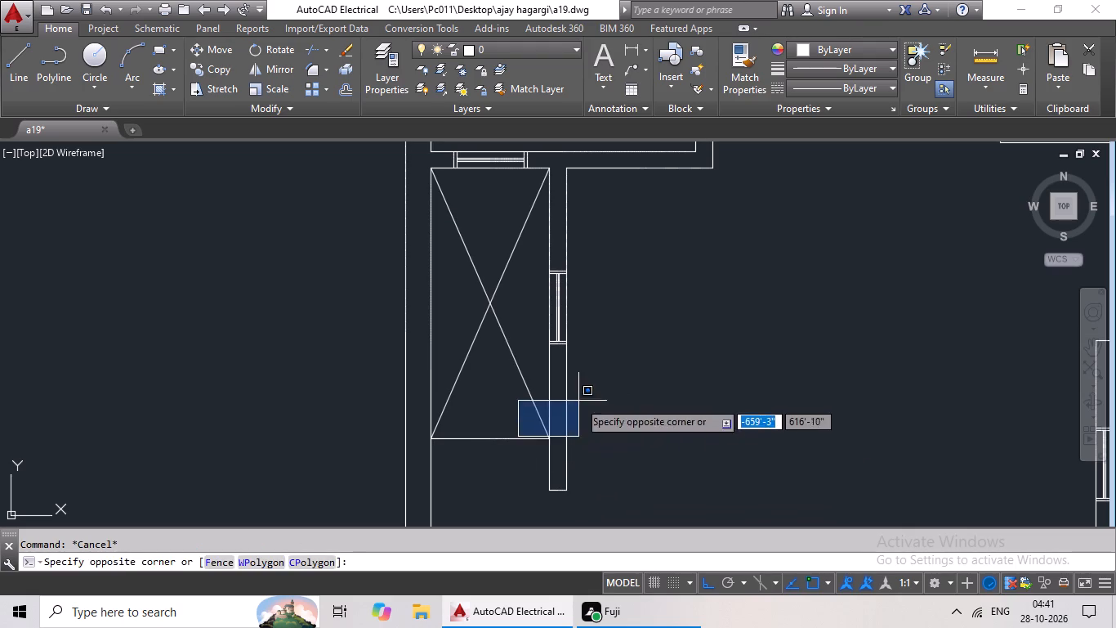
pyautogui.press('Escape')
pyautogui.click(480, 441)
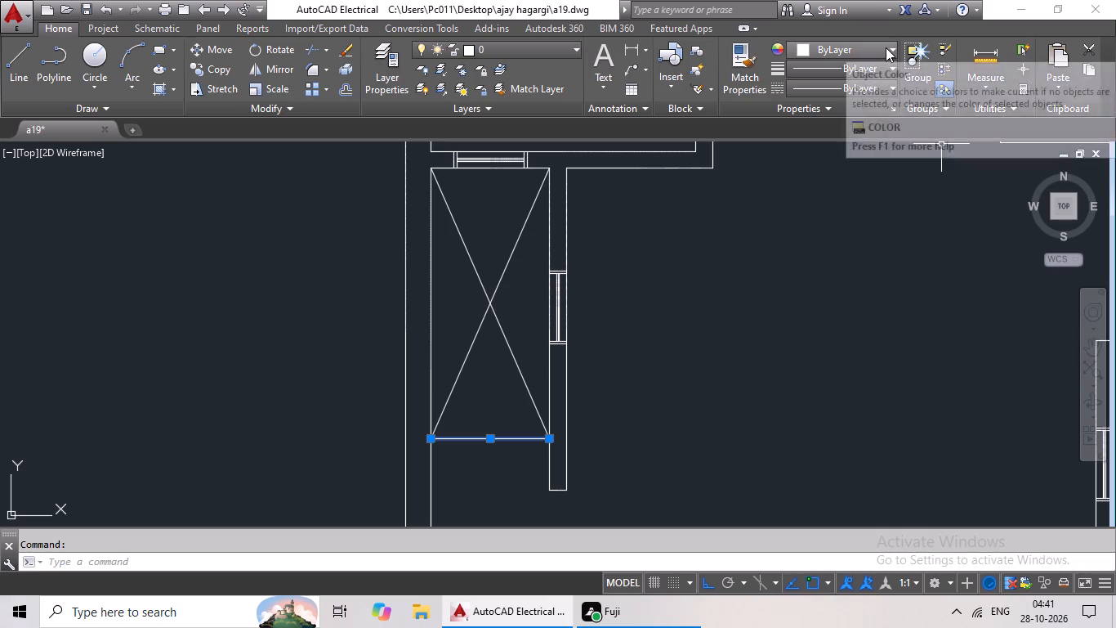
pyautogui.click(887, 83)
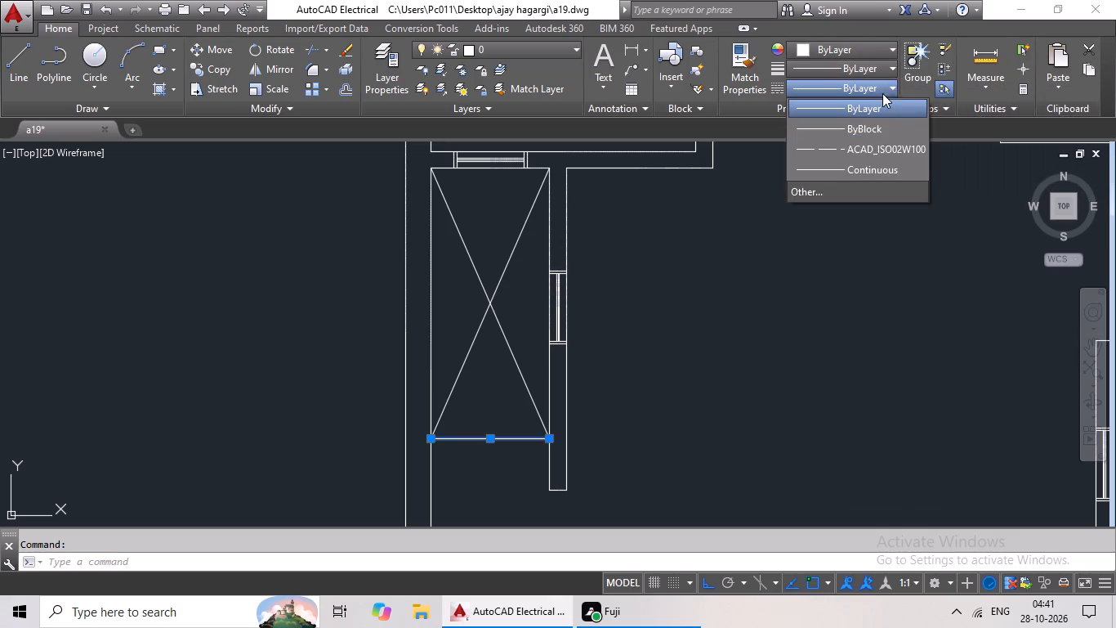
pyautogui.click(855, 150)
pyautogui.press('Escape')
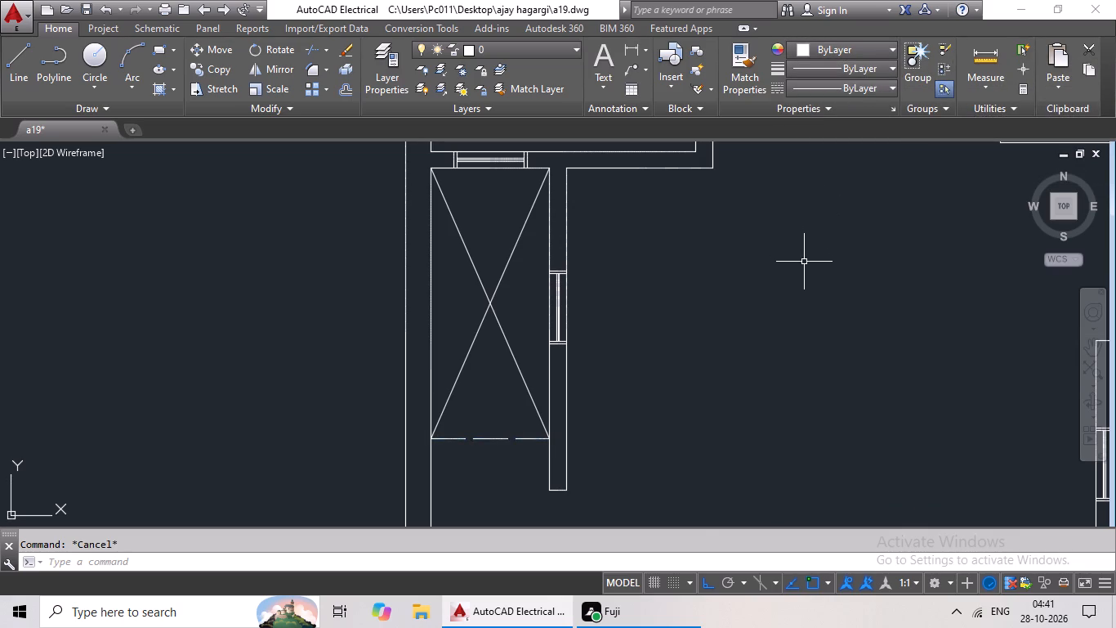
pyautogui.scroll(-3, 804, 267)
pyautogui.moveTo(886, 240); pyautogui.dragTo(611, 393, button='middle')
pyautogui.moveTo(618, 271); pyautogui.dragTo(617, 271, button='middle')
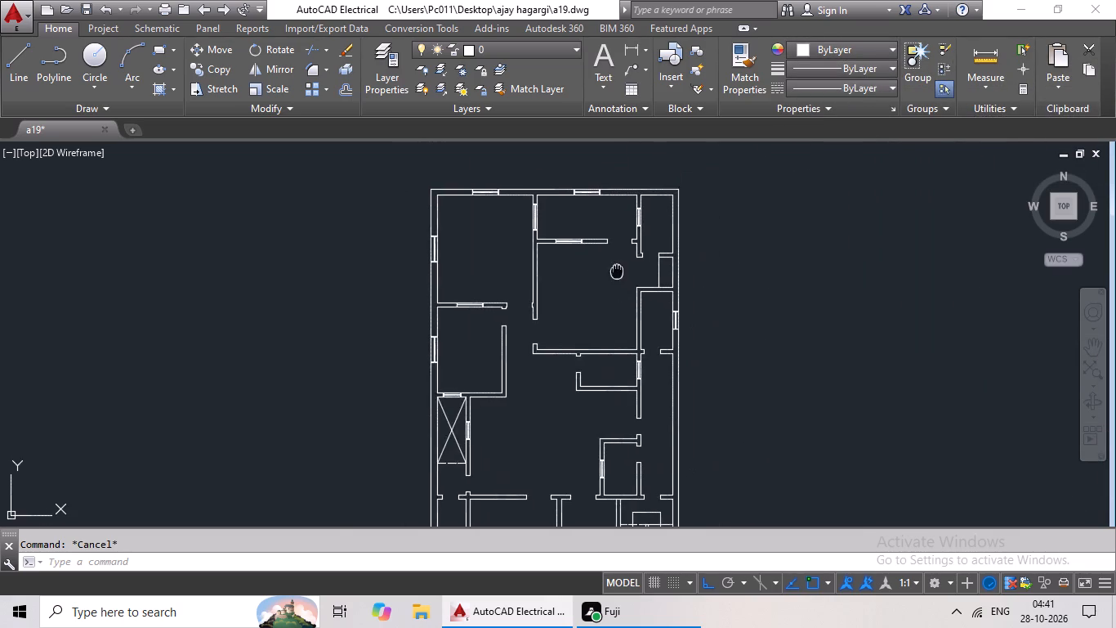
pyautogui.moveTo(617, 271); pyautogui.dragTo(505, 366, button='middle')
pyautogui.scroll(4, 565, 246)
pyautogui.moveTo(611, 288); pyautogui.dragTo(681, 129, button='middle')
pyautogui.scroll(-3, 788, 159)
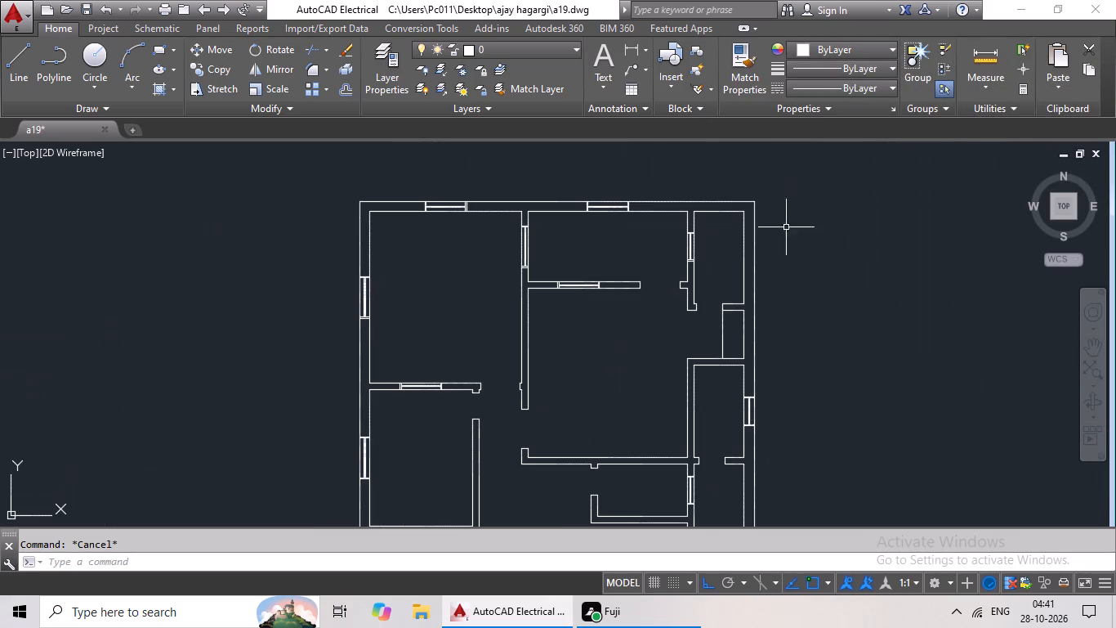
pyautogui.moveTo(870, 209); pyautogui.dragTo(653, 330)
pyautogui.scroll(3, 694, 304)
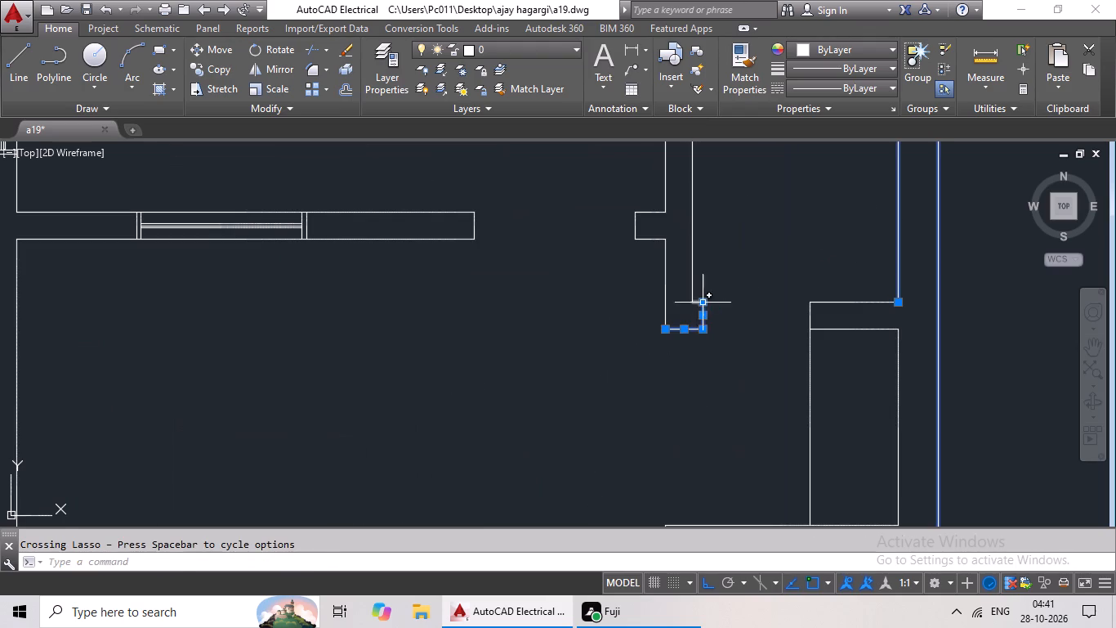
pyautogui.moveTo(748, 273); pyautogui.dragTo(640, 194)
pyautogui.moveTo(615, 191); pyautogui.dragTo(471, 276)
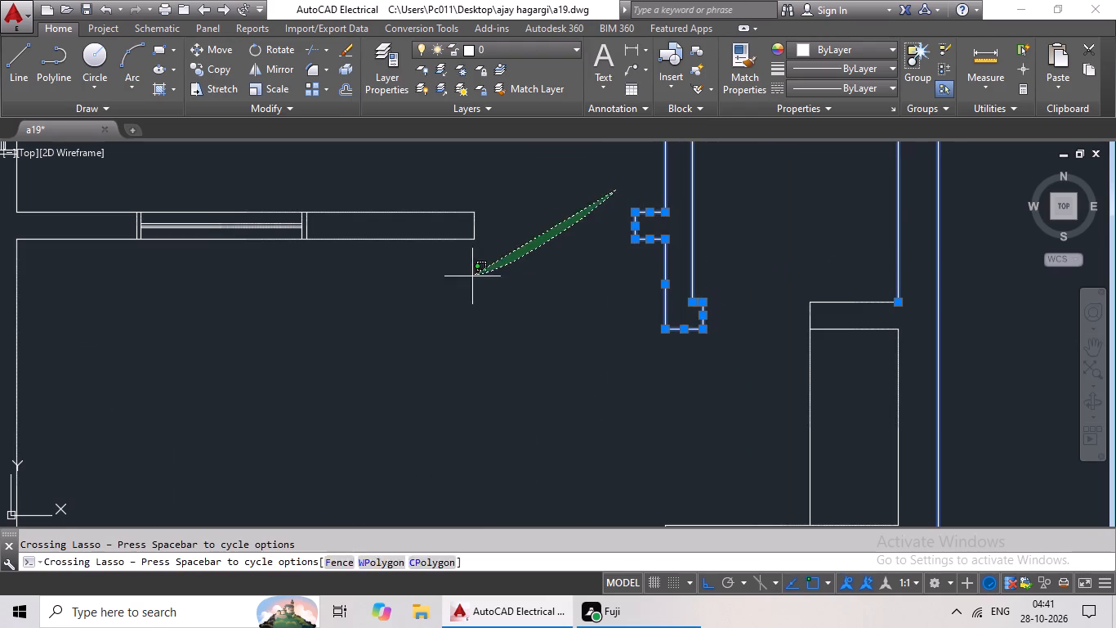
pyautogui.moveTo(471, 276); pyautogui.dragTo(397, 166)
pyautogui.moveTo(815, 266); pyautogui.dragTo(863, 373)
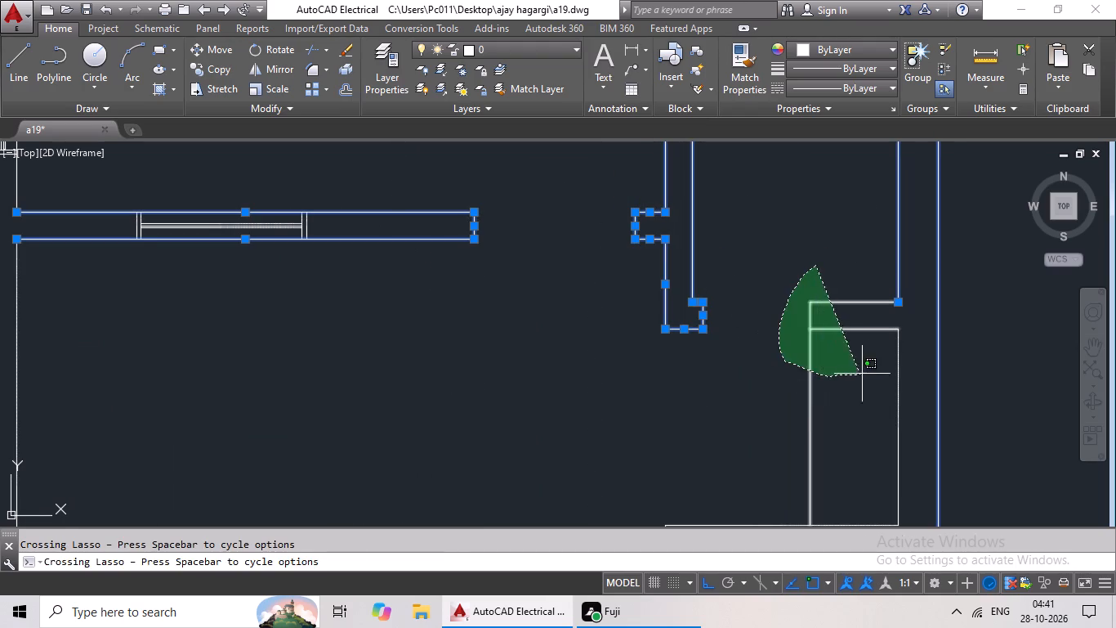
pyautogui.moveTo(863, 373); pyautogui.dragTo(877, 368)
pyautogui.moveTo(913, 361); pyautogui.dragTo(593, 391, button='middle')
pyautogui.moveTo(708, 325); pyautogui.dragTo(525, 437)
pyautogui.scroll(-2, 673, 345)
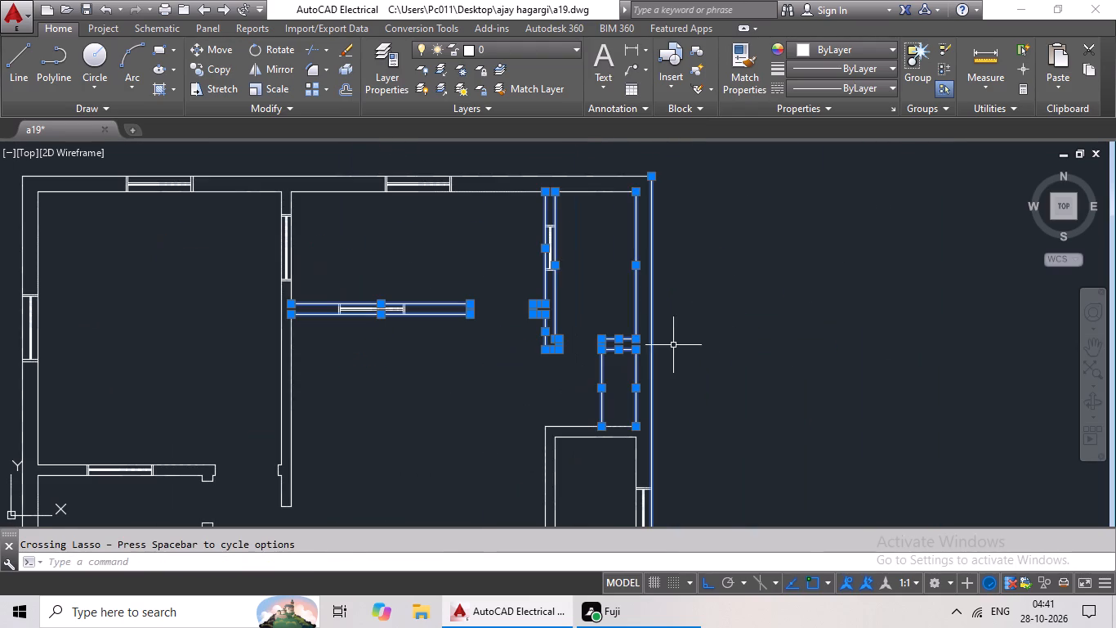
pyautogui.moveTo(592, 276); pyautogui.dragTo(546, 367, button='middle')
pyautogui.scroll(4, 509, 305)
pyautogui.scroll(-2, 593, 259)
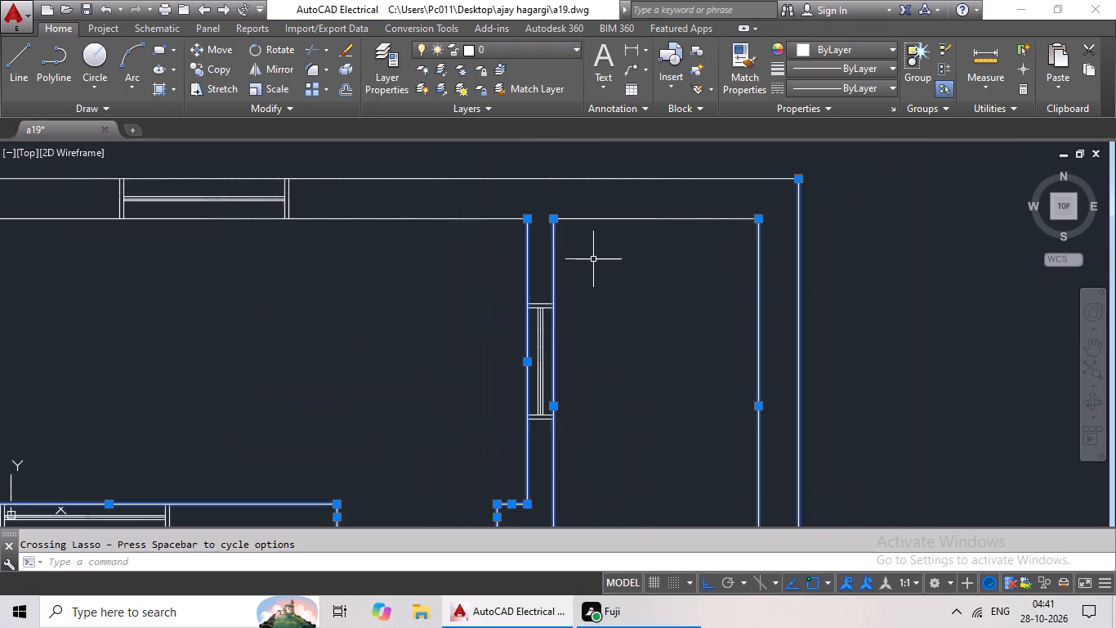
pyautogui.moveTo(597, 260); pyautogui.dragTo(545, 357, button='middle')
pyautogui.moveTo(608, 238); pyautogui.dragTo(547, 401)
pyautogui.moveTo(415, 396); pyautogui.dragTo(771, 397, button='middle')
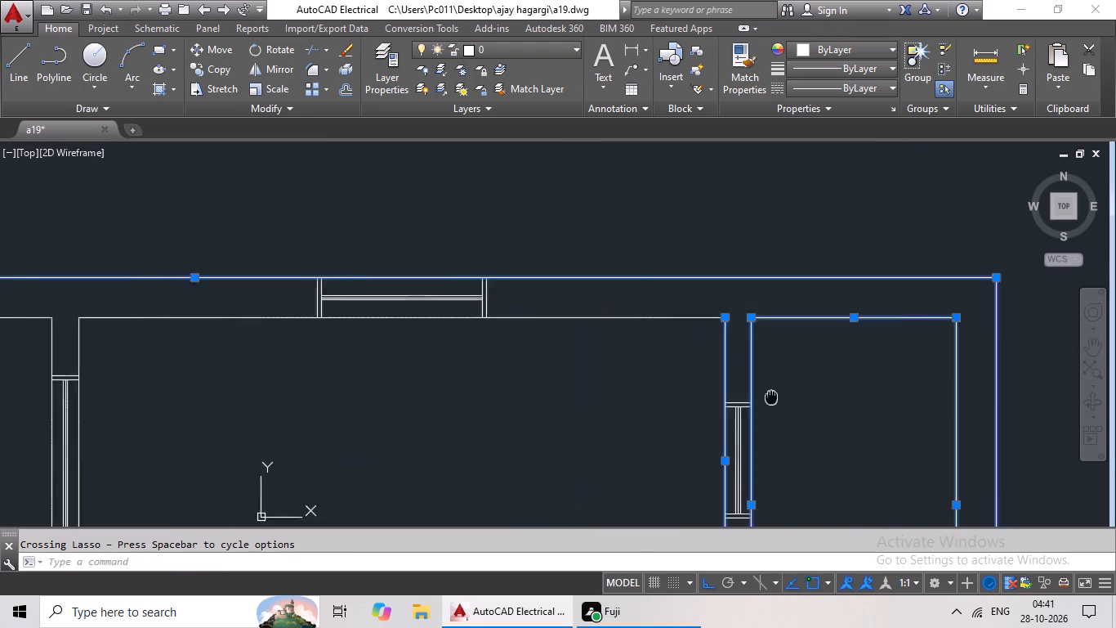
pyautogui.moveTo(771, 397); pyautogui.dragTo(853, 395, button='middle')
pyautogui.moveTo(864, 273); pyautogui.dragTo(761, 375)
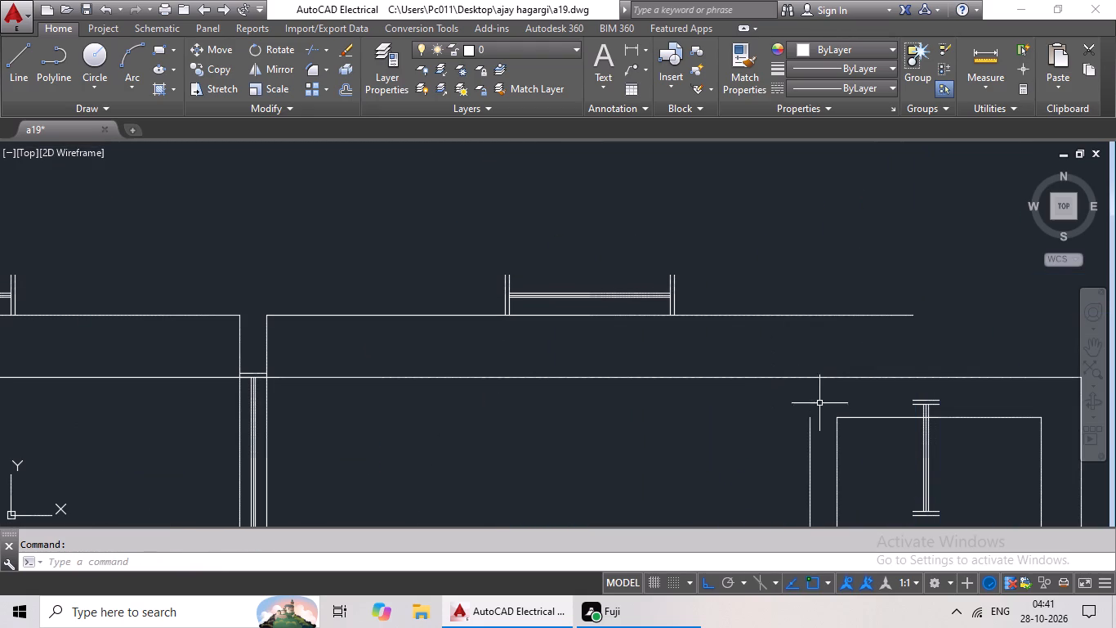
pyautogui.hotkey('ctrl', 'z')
# Select the north and east outer wall lines with the inner and dividing wall lines around the narrow northeast room.
pyautogui.scroll(-3, 847, 408)
pyautogui.moveTo(859, 397); pyautogui.dragTo(635, 363, button='middle')
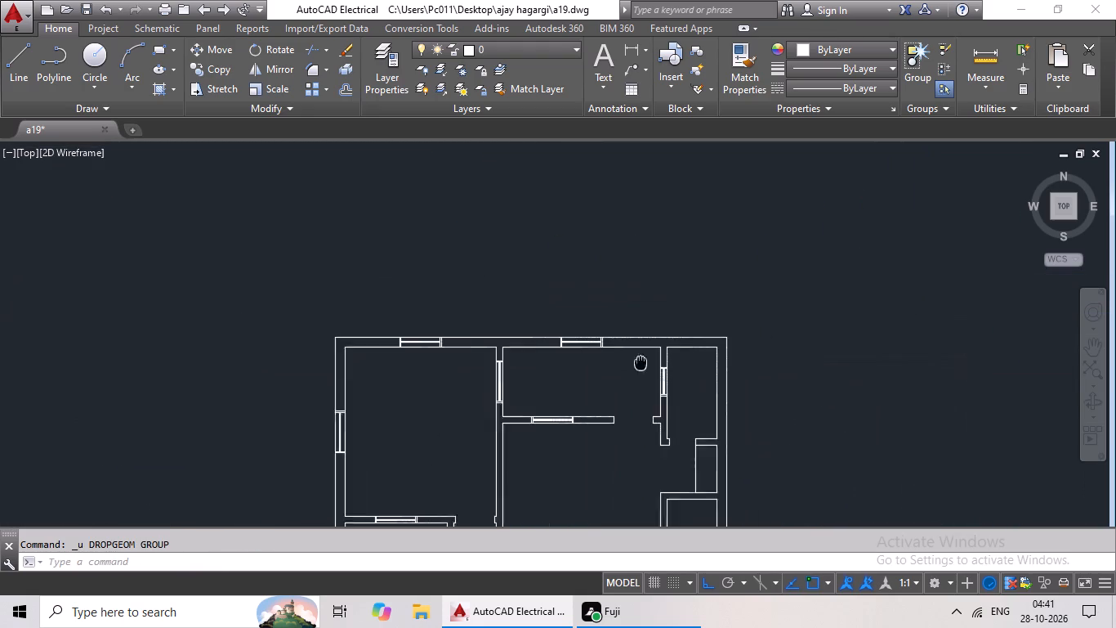
pyautogui.scroll(3, 684, 364)
pyautogui.moveTo(897, 343); pyautogui.dragTo(681, 435)
pyautogui.moveTo(699, 232); pyautogui.dragTo(672, 278)
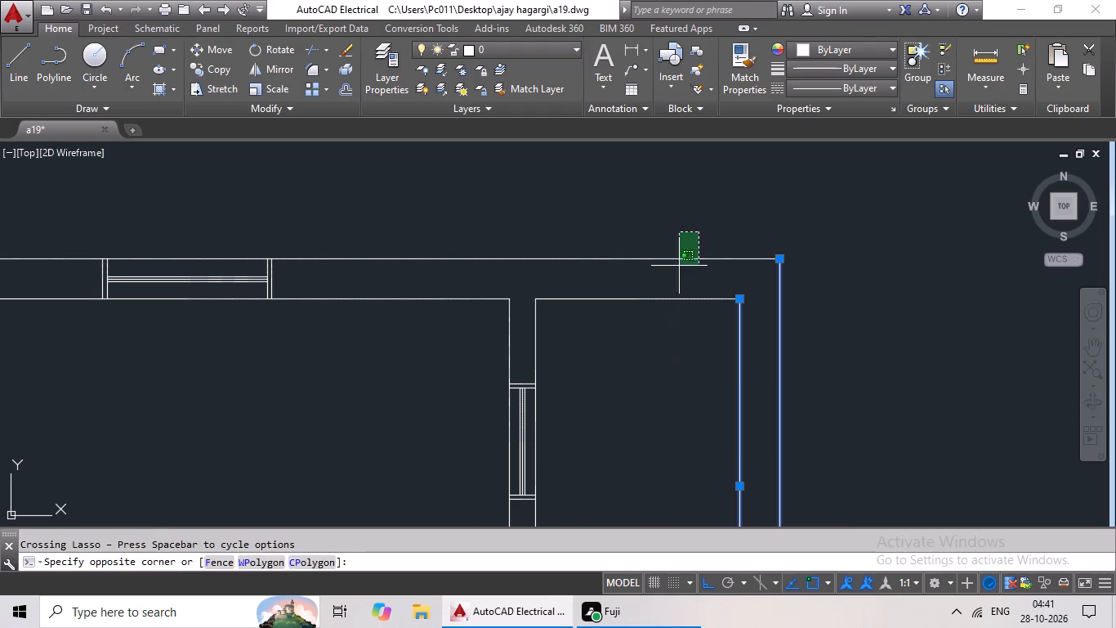
pyautogui.moveTo(672, 278); pyautogui.dragTo(590, 415)
pyautogui.moveTo(649, 340); pyautogui.dragTo(454, 349)
# Add the doorway jambs south of the narrow northeast room and the small niche's walls against the east wall to the selection.
pyautogui.scroll(-1, 748, 379)
pyautogui.moveTo(748, 371); pyautogui.dragTo(759, 276, button='middle')
pyautogui.moveTo(656, 415); pyautogui.dragTo(580, 422)
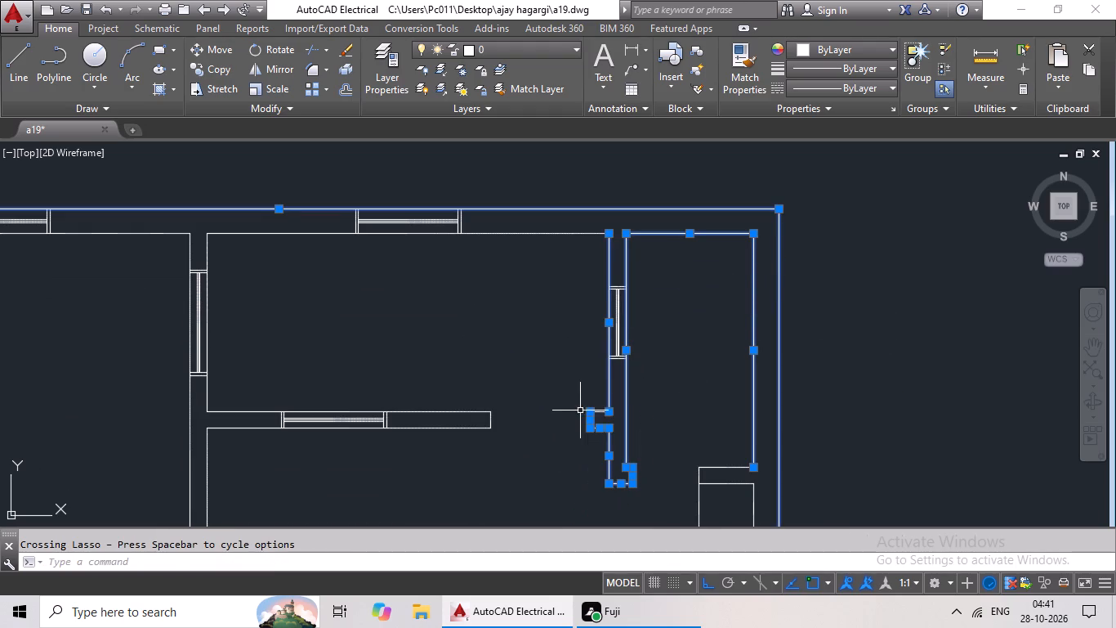
pyautogui.moveTo(672, 398); pyautogui.dragTo(583, 392)
pyautogui.moveTo(717, 438); pyautogui.dragTo(728, 496)
pyautogui.moveTo(728, 493); pyautogui.dragTo(734, 348, button='middle')
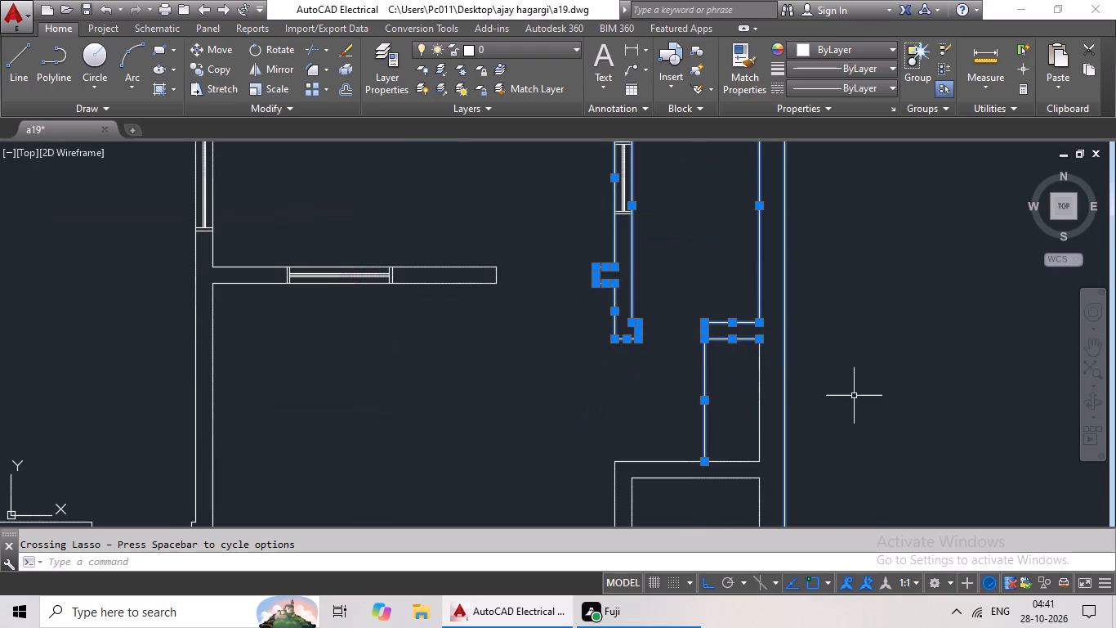
pyautogui.moveTo(855, 391); pyautogui.dragTo(696, 412)
# Add the north and west walls of the east room and the long middle horizontal wall with its jambs to the selection.
pyautogui.scroll(-1, 614, 377)
pyautogui.moveTo(627, 409); pyautogui.dragTo(636, 229, button='middle')
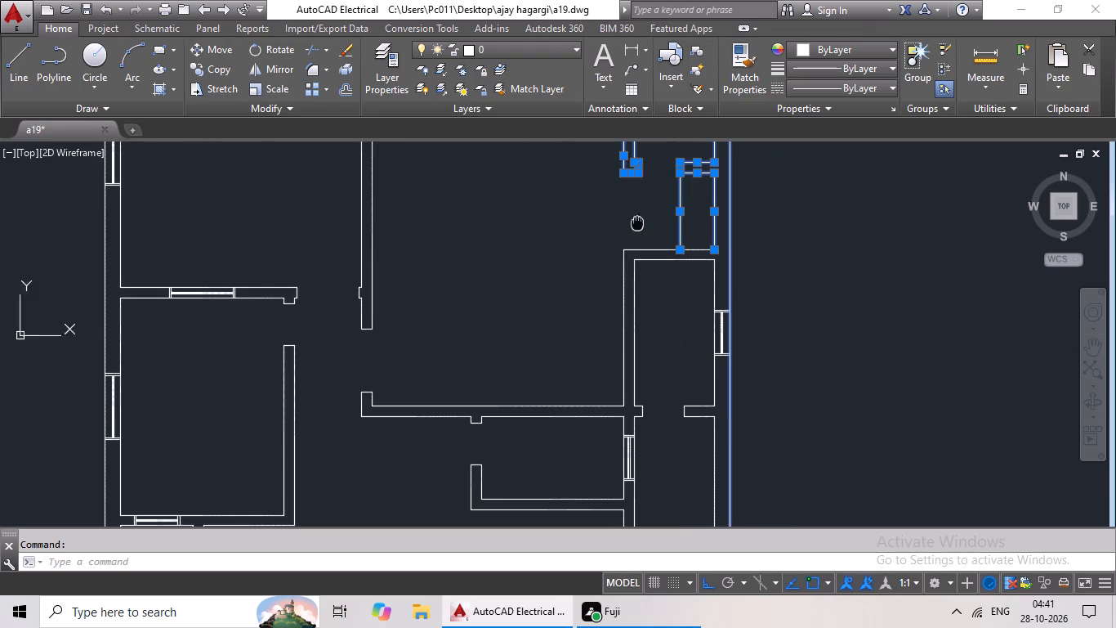
pyautogui.moveTo(686, 285); pyautogui.dragTo(564, 343)
pyautogui.moveTo(652, 217); pyautogui.dragTo(639, 288)
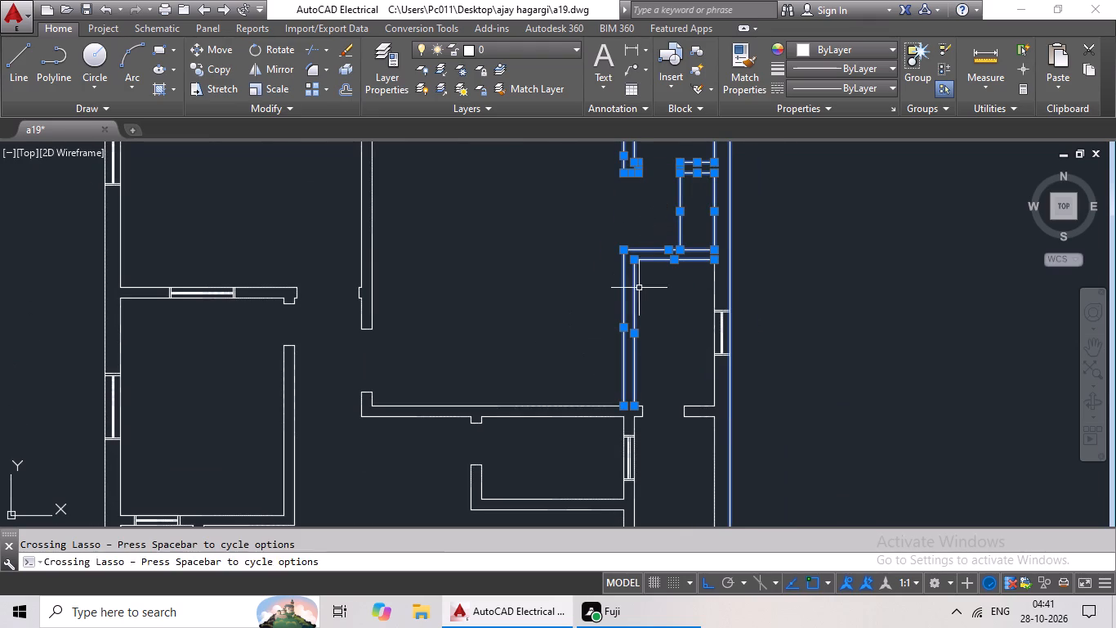
pyautogui.moveTo(542, 333); pyautogui.dragTo(349, 381)
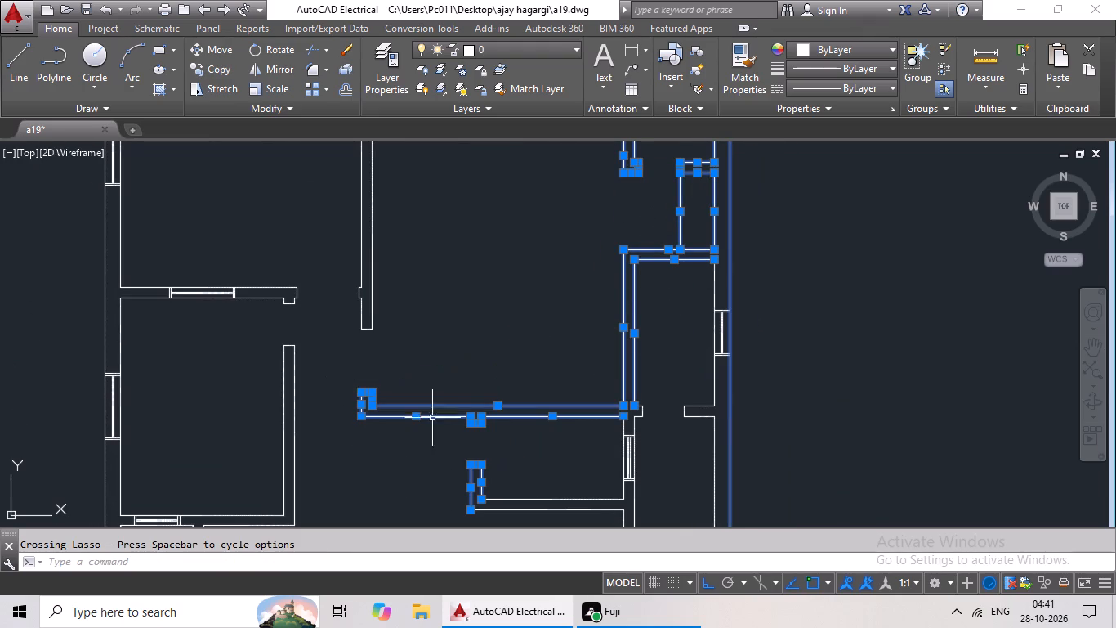
# Add the small middle room's south wall and the lower part of the wall on its east side to the selection.
pyautogui.scroll(-1, 534, 309)
pyautogui.moveTo(540, 265); pyautogui.dragTo(546, 187, button='middle')
pyautogui.scroll(2, 638, 379)
pyautogui.moveTo(632, 357); pyautogui.dragTo(381, 303)
pyautogui.moveTo(631, 406); pyautogui.dragTo(468, 415)
pyautogui.moveTo(400, 289); pyautogui.dragTo(315, 334)
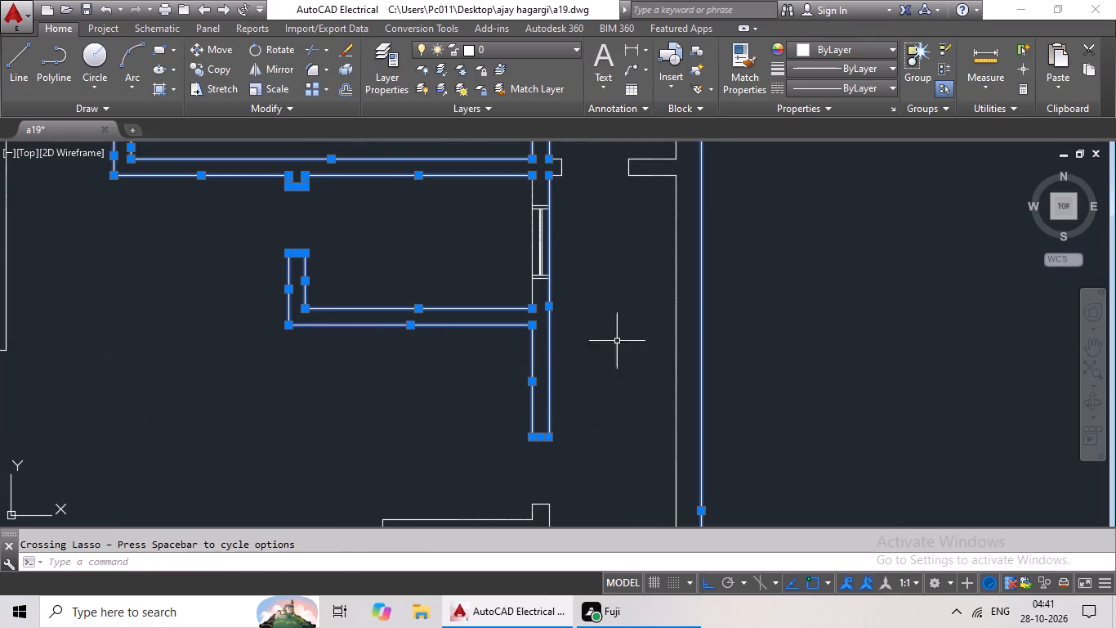
# Add the east room's south doorway jambs and the inner line of the east outer wall to the selection.
pyautogui.moveTo(614, 317); pyautogui.dragTo(498, 431, button='middle')
pyautogui.scroll(3, 359, 353)
pyautogui.moveTo(773, 175); pyautogui.dragTo(554, 183)
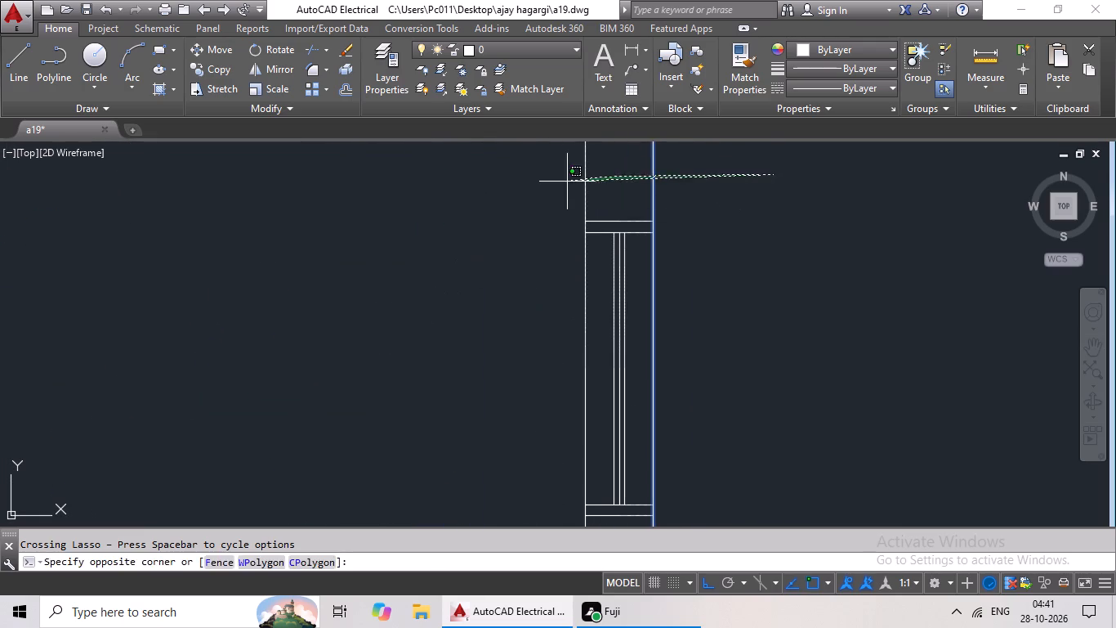
pyautogui.moveTo(554, 183); pyautogui.dragTo(527, 187)
pyautogui.scroll(-2, 642, 203)
pyautogui.moveTo(722, 213); pyautogui.dragTo(504, 366, button='middle')
pyautogui.moveTo(528, 216); pyautogui.dragTo(440, 330)
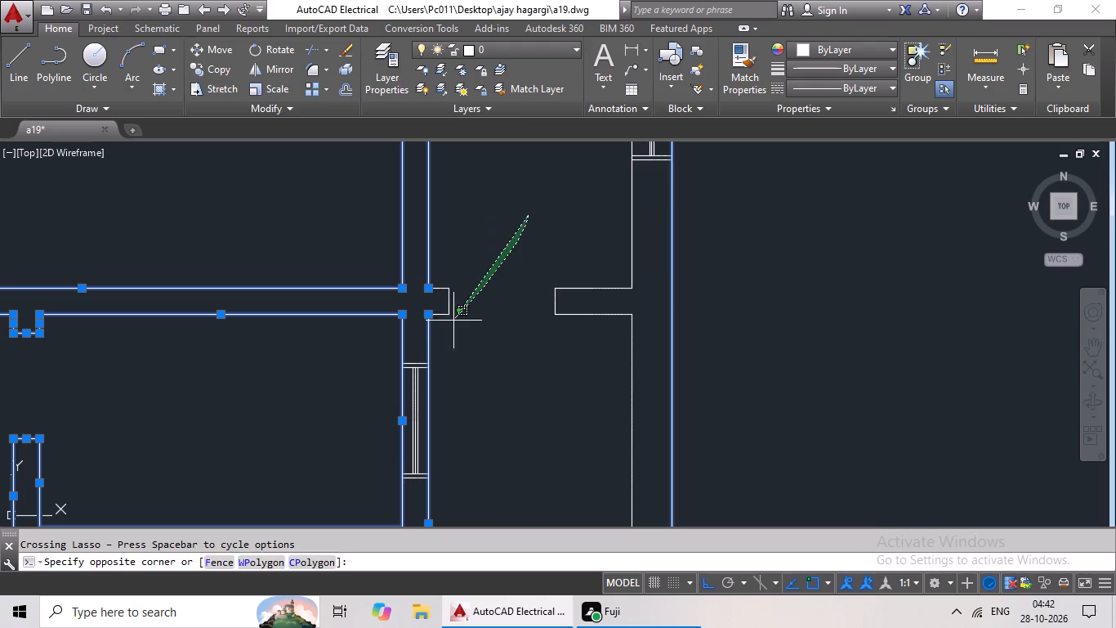
pyautogui.moveTo(440, 330); pyautogui.dragTo(413, 298)
pyautogui.moveTo(529, 231); pyautogui.dragTo(663, 320)
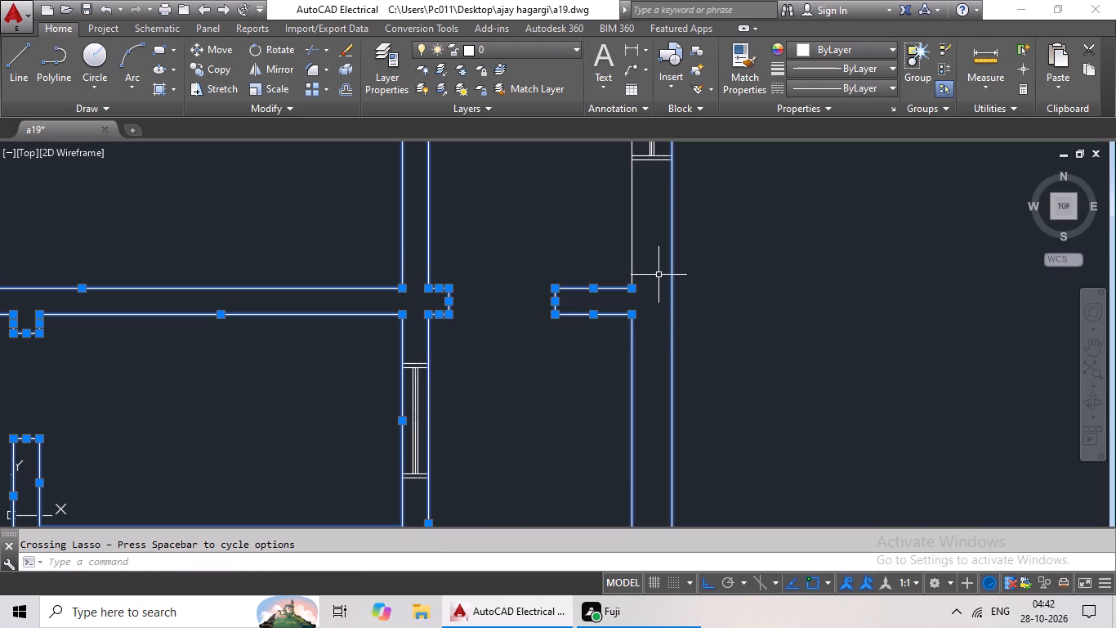
pyautogui.moveTo(660, 251); pyautogui.dragTo(584, 268)
# Add the upper middle room's south wall and the long wall dividing it from the northwest room to the selection.
pyautogui.moveTo(581, 258); pyautogui.dragTo(488, 413, button='middle')
pyautogui.scroll(-2, 489, 411)
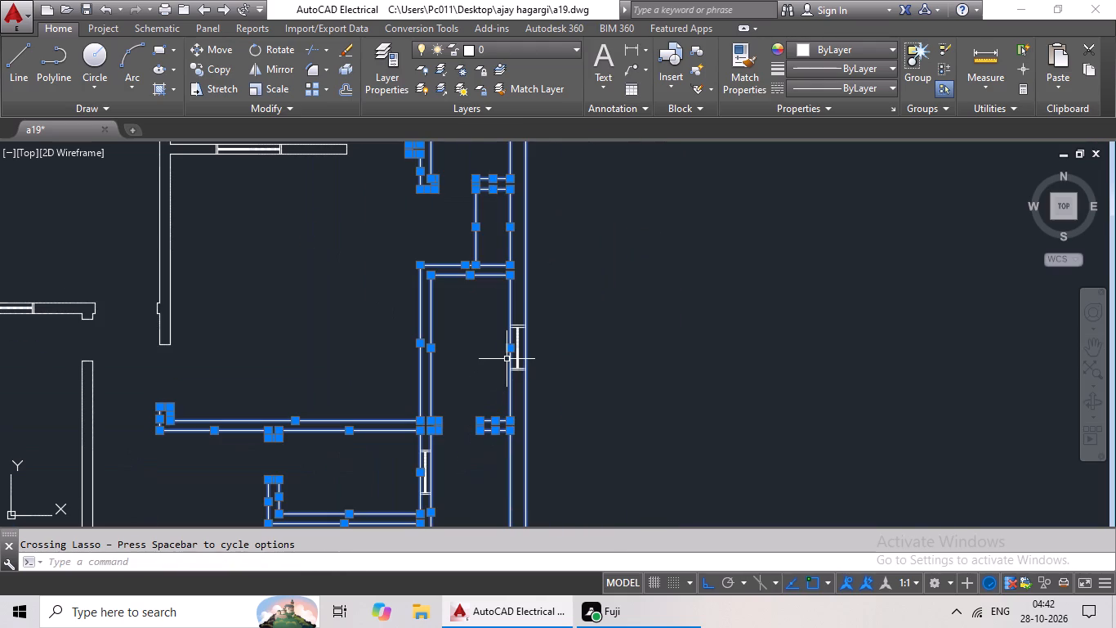
pyautogui.scroll(-1, 285, 259)
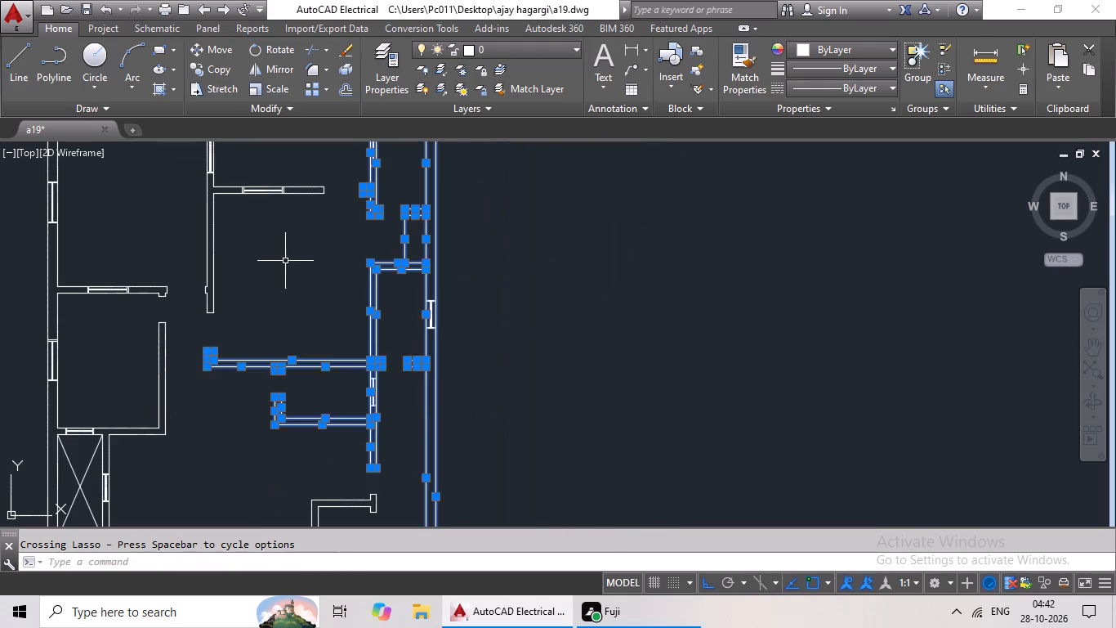
pyautogui.moveTo(285, 282); pyautogui.dragTo(283, 357, button='middle')
pyautogui.scroll(2, 353, 232)
pyautogui.moveTo(351, 235); pyautogui.dragTo(236, 385)
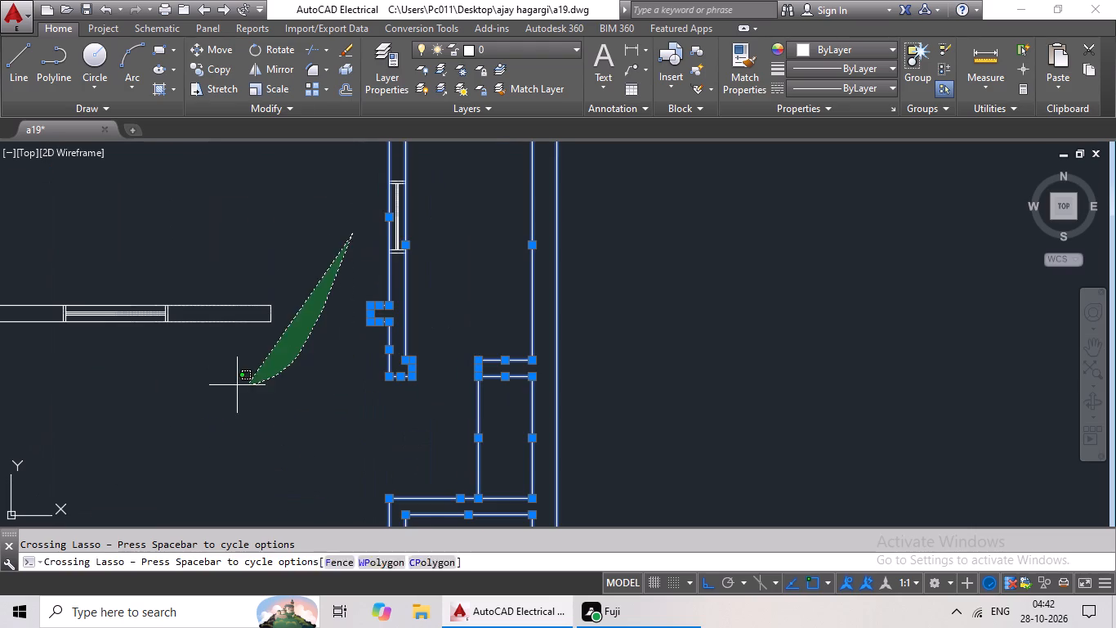
pyautogui.moveTo(236, 385); pyautogui.dragTo(245, 298)
pyautogui.moveTo(260, 240); pyautogui.dragTo(663, 294, button='middle')
pyautogui.scroll(2, 417, 317)
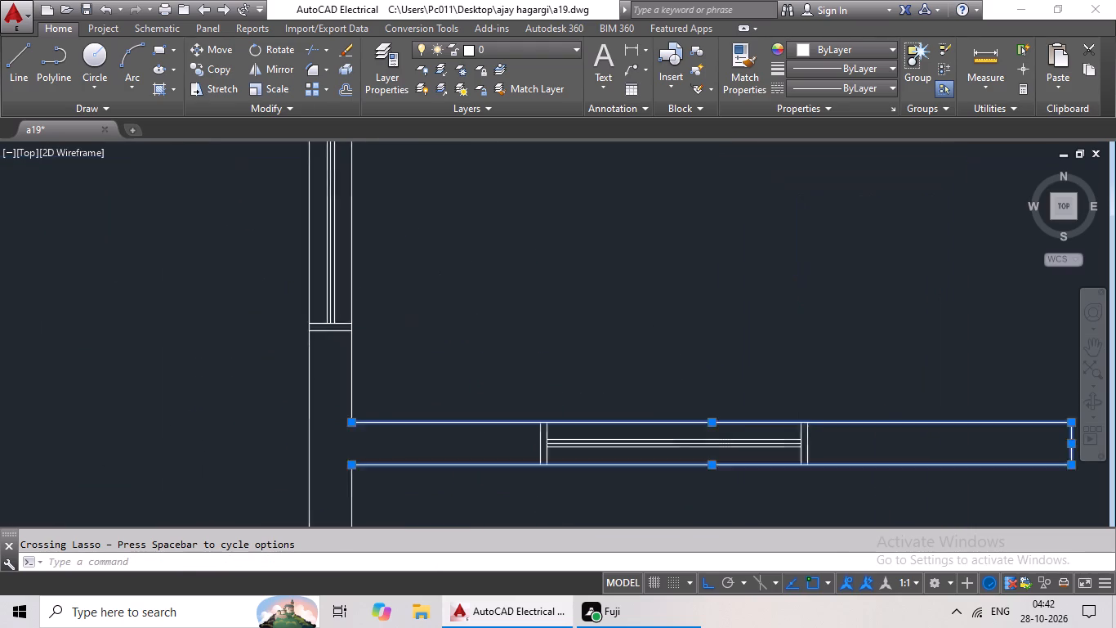
pyautogui.scroll(1, 417, 317)
pyautogui.moveTo(462, 344); pyautogui.dragTo(197, 437)
pyautogui.scroll(-2, 359, 340)
pyautogui.moveTo(432, 316); pyautogui.dragTo(474, 158, button='middle')
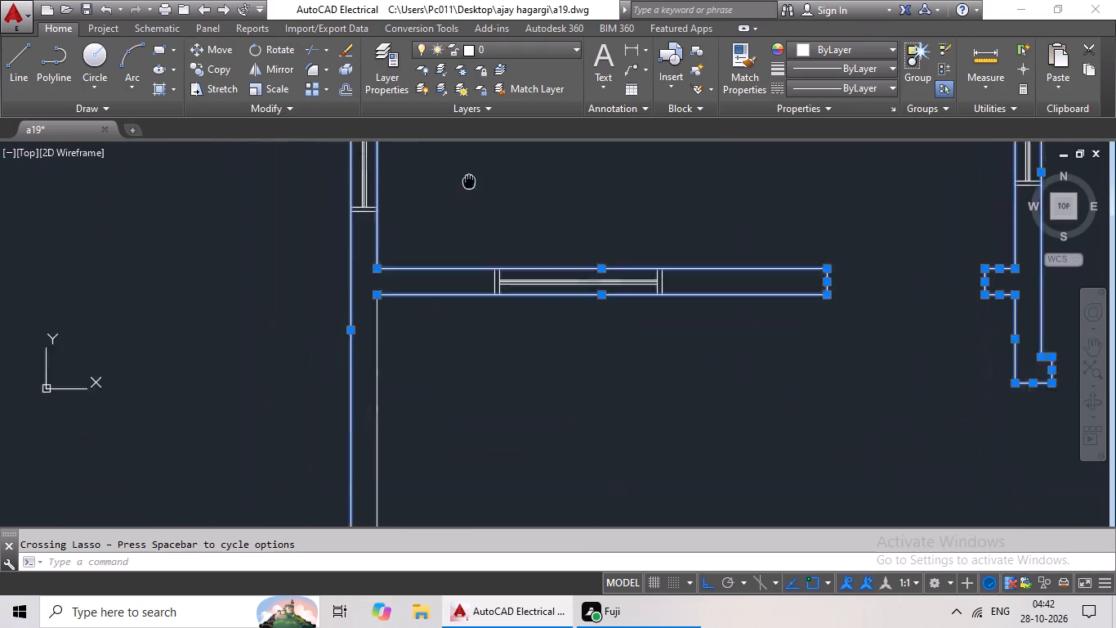
pyautogui.moveTo(474, 158); pyautogui.dragTo(493, 70, button='middle')
pyautogui.moveTo(559, 359); pyautogui.dragTo(334, 343)
# Add the north wall's inner lines and both west outer wall lines around the northwest room to the selection.
pyautogui.scroll(-3, 487, 346)
pyautogui.moveTo(512, 337); pyautogui.dragTo(473, 366, button='middle')
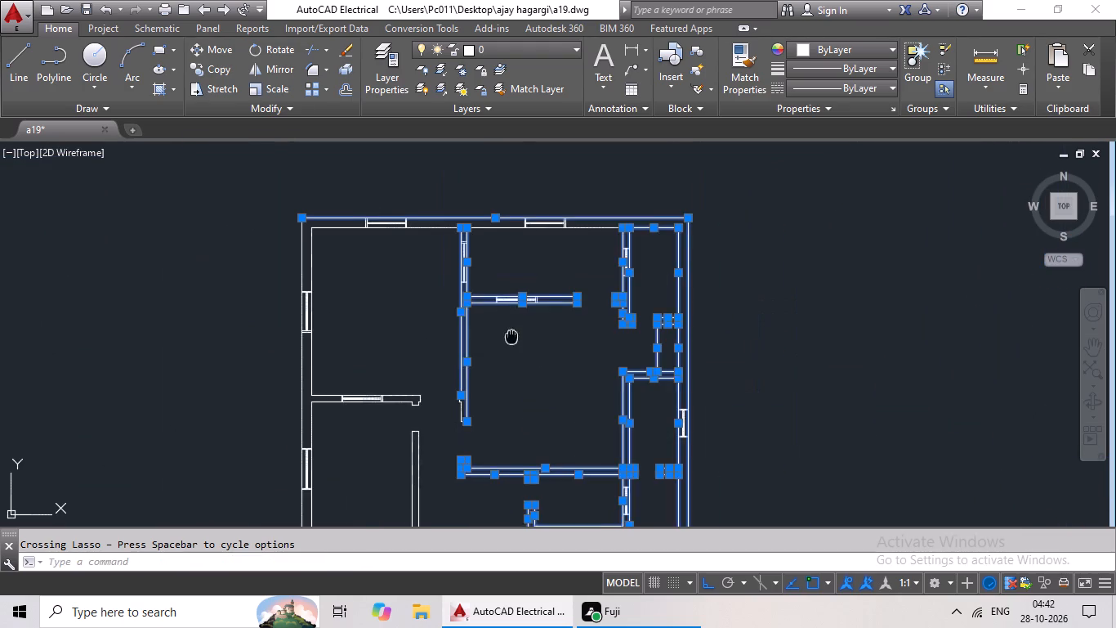
pyautogui.moveTo(473, 366); pyautogui.dragTo(470, 367, button='middle')
pyautogui.scroll(3, 409, 225)
pyautogui.moveTo(408, 225); pyautogui.dragTo(301, 437)
pyautogui.moveTo(694, 290); pyautogui.dragTo(601, 428)
pyautogui.moveTo(445, 385); pyautogui.dragTo(766, 329, button='middle')
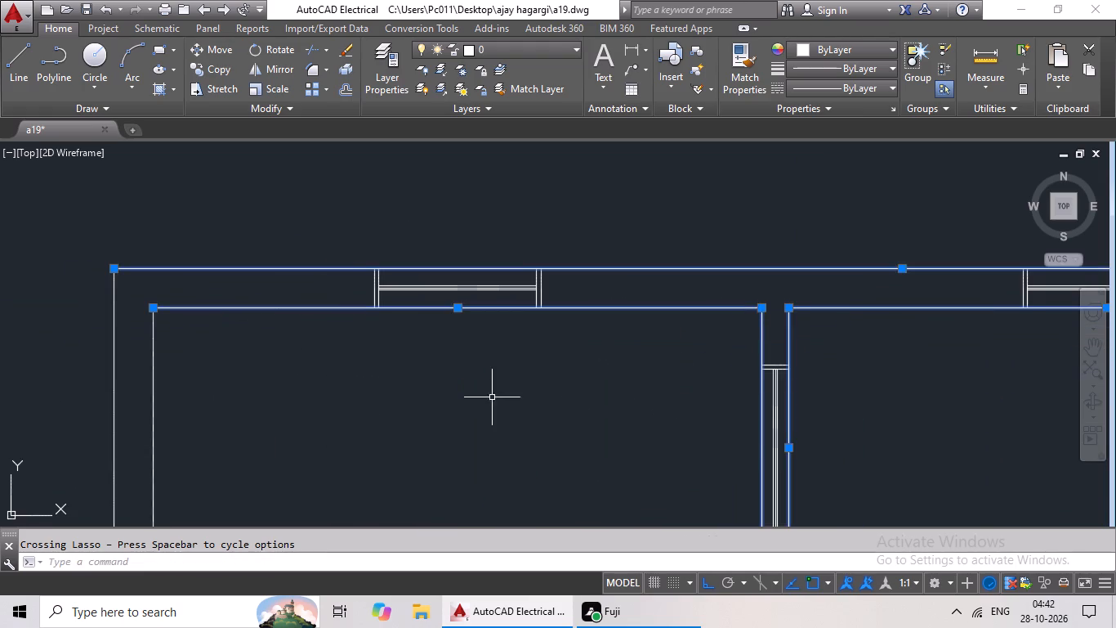
pyautogui.moveTo(487, 397); pyautogui.dragTo(748, 290, button='middle')
pyautogui.moveTo(686, 285); pyautogui.dragTo(209, 279)
# Add the northwest room's south wall and the jambs on both sides of its doorway to the selection.
pyautogui.scroll(-3, 473, 315)
pyautogui.moveTo(525, 378); pyautogui.dragTo(551, 199, button='middle')
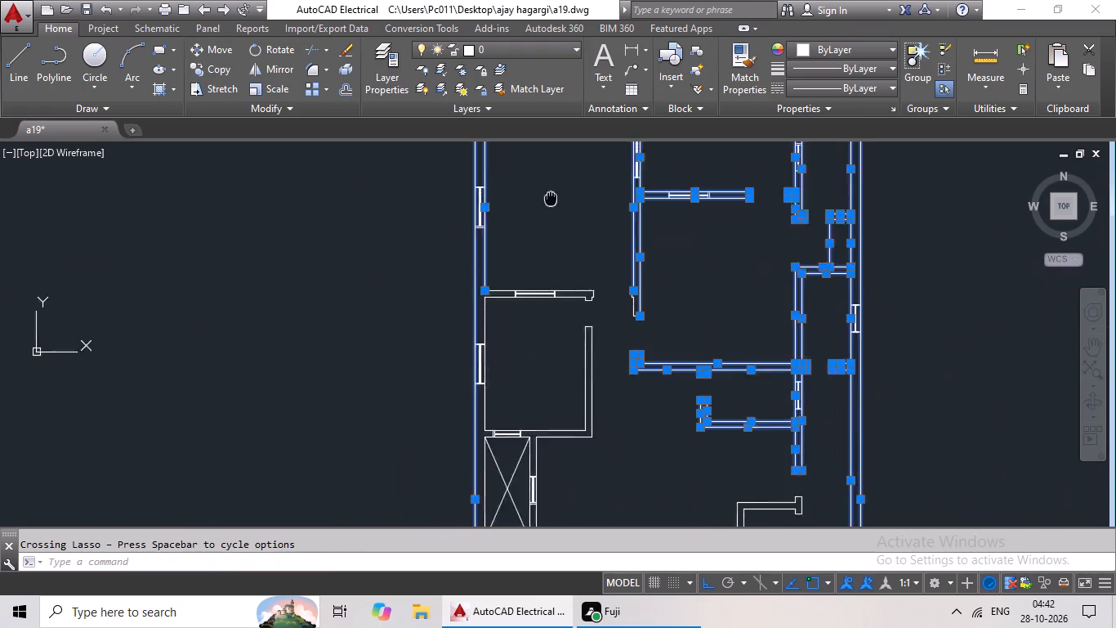
pyautogui.moveTo(551, 199); pyautogui.dragTo(551, 173, button='middle')
pyautogui.scroll(3, 588, 220)
pyautogui.moveTo(660, 247); pyautogui.dragTo(534, 404)
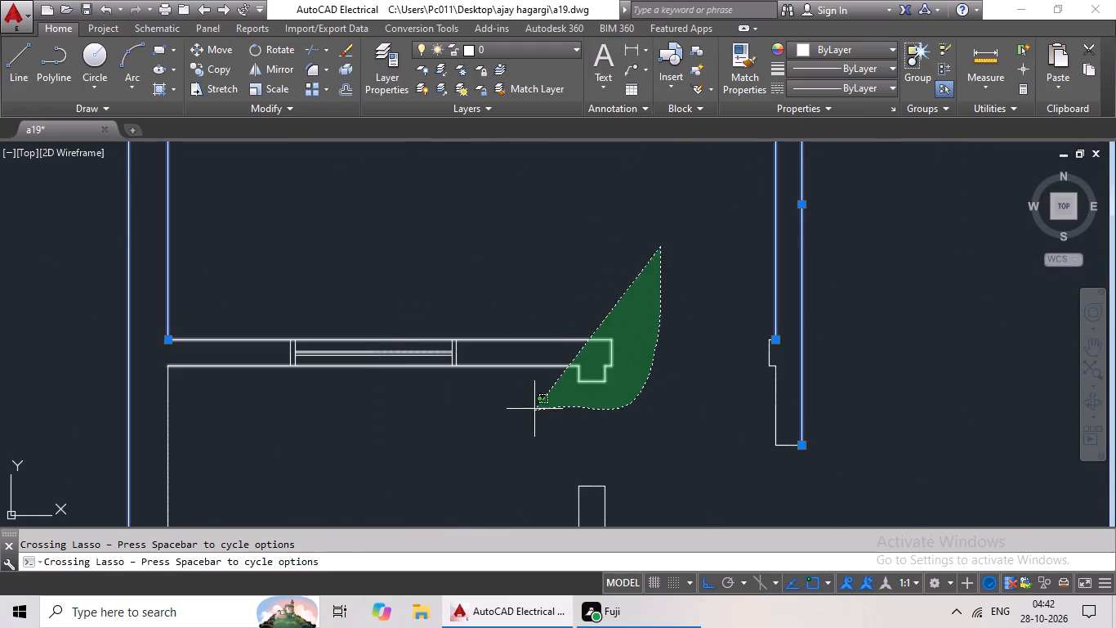
pyautogui.moveTo(534, 404); pyautogui.dragTo(538, 338)
pyautogui.moveTo(908, 362); pyautogui.dragTo(712, 295)
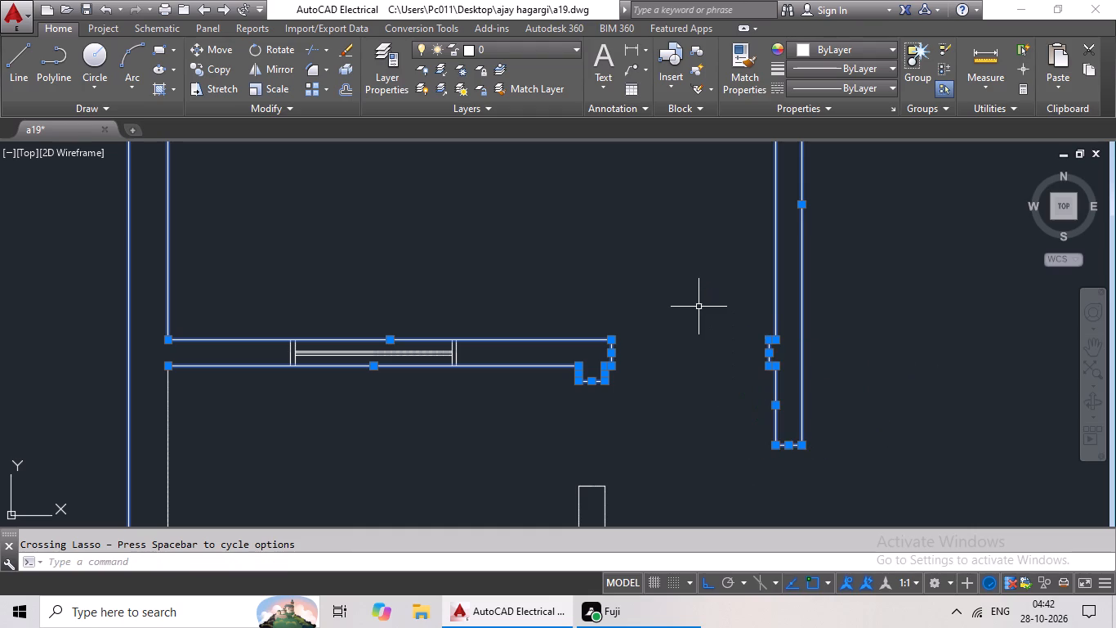
# Add the east wall and the inner west wall line of the room below the northwest room to the selection.
pyautogui.moveTo(698, 307); pyautogui.dragTo(703, 162, button='middle')
pyautogui.moveTo(692, 285); pyautogui.dragTo(502, 372)
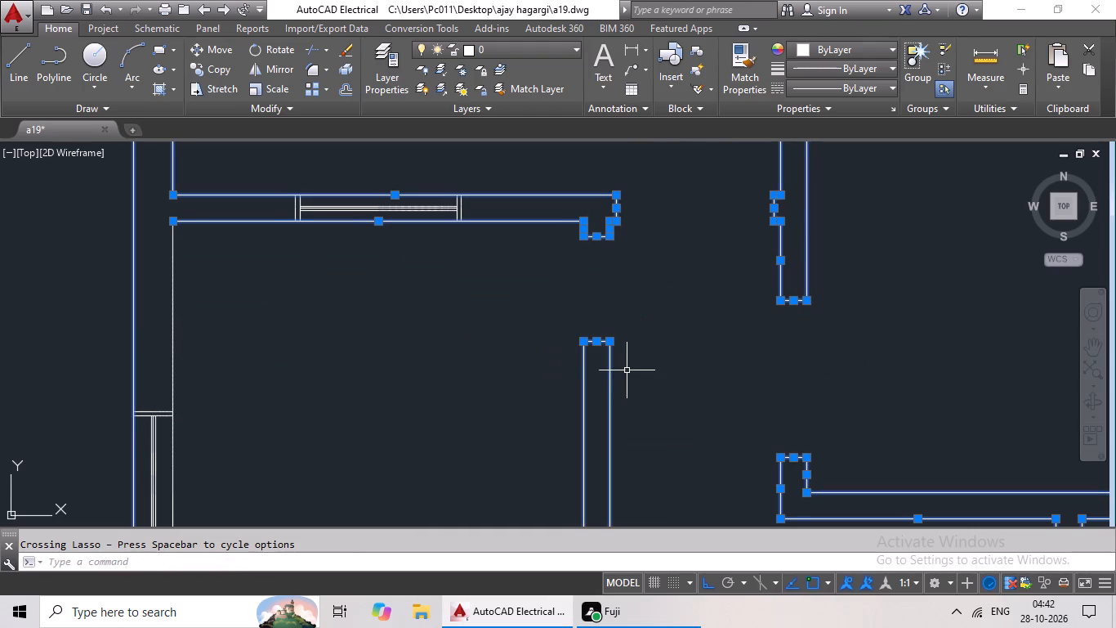
pyautogui.moveTo(627, 370); pyautogui.dragTo(700, 222, button='middle')
pyautogui.moveTo(395, 144); pyautogui.dragTo(373, 183)
pyautogui.moveTo(378, 196); pyautogui.dragTo(197, 197)
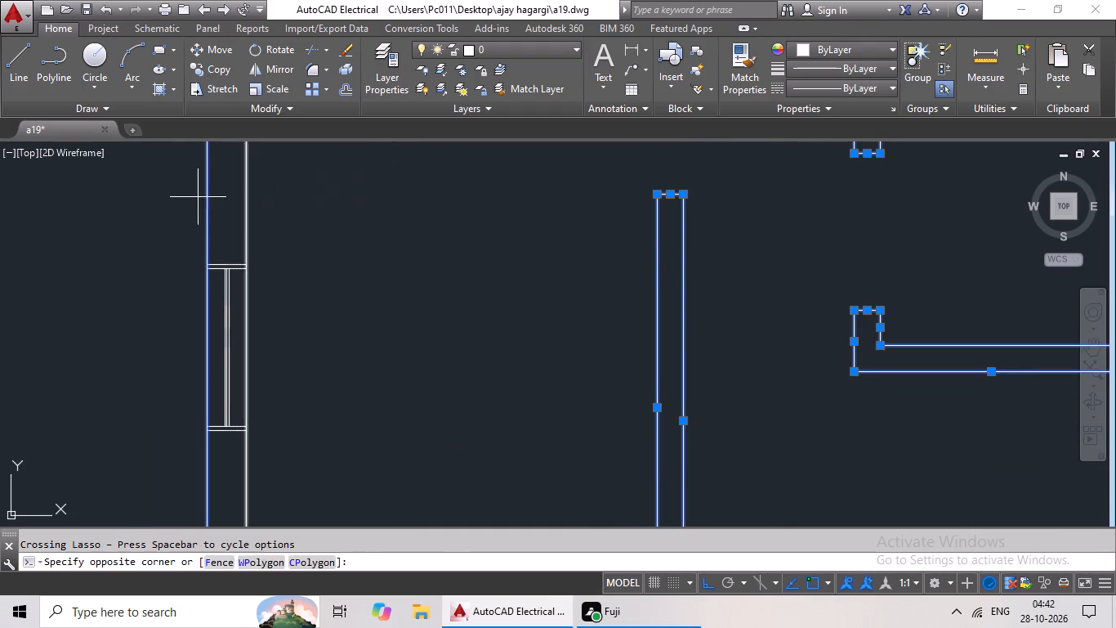
pyautogui.moveTo(197, 197); pyautogui.dragTo(149, 197)
# Add the wall above the west shaft, the shaft's side walls and its crossed diagonals to the selection.
pyautogui.scroll(-4, 414, 241)
pyautogui.moveTo(419, 245); pyautogui.dragTo(350, 253, button='middle')
pyautogui.scroll(4, 373, 316)
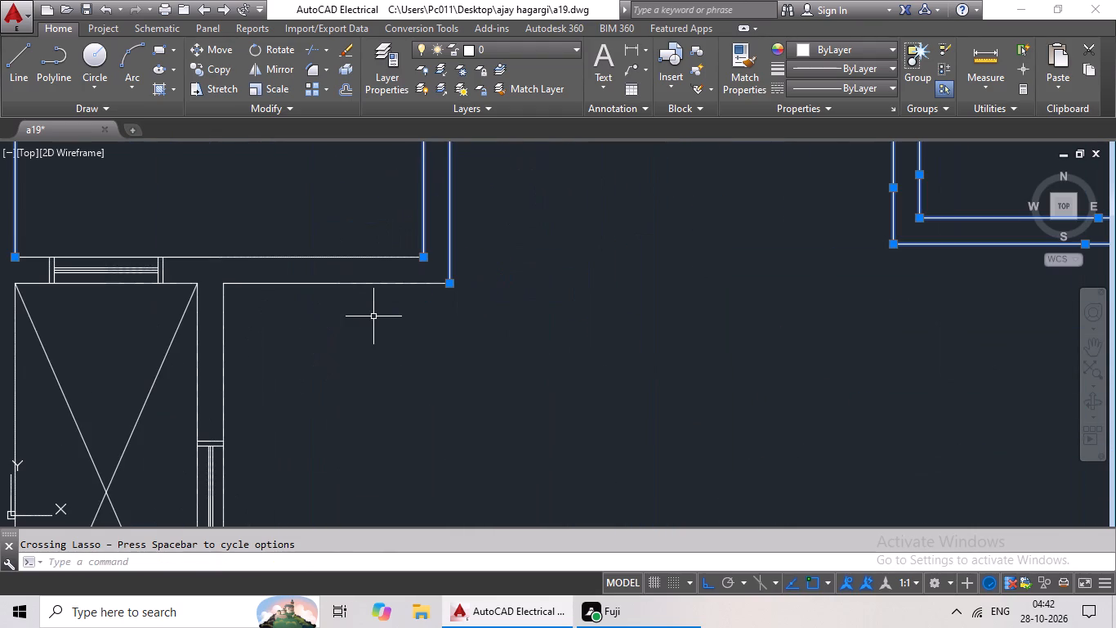
pyautogui.moveTo(555, 298); pyautogui.dragTo(254, 189)
pyautogui.moveTo(470, 321); pyautogui.dragTo(606, 241, button='middle')
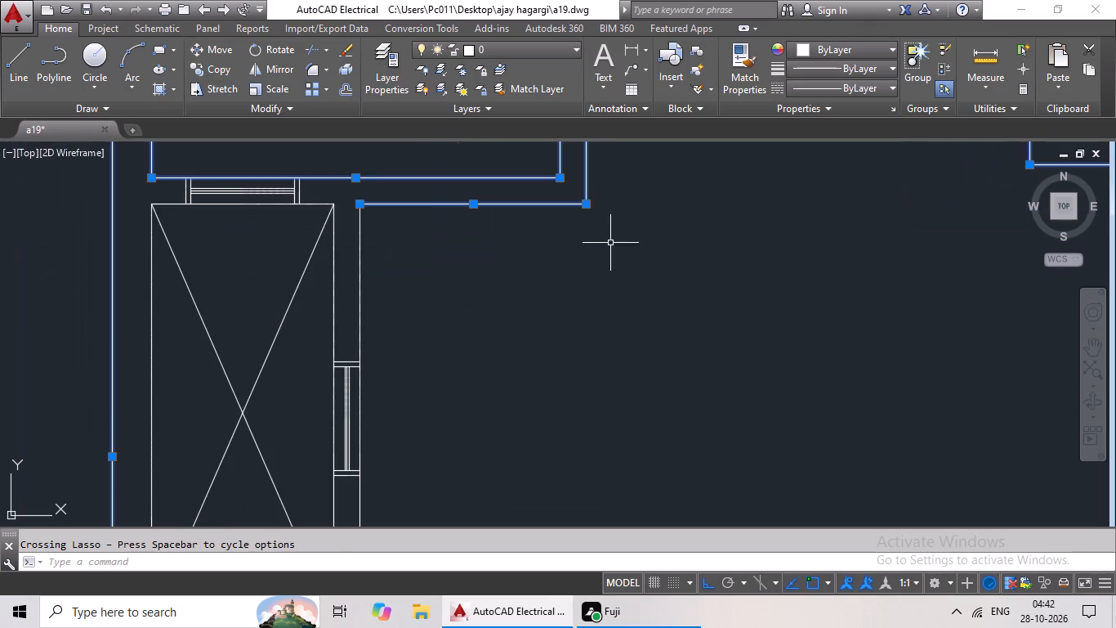
pyautogui.moveTo(614, 253); pyautogui.dragTo(82, 274)
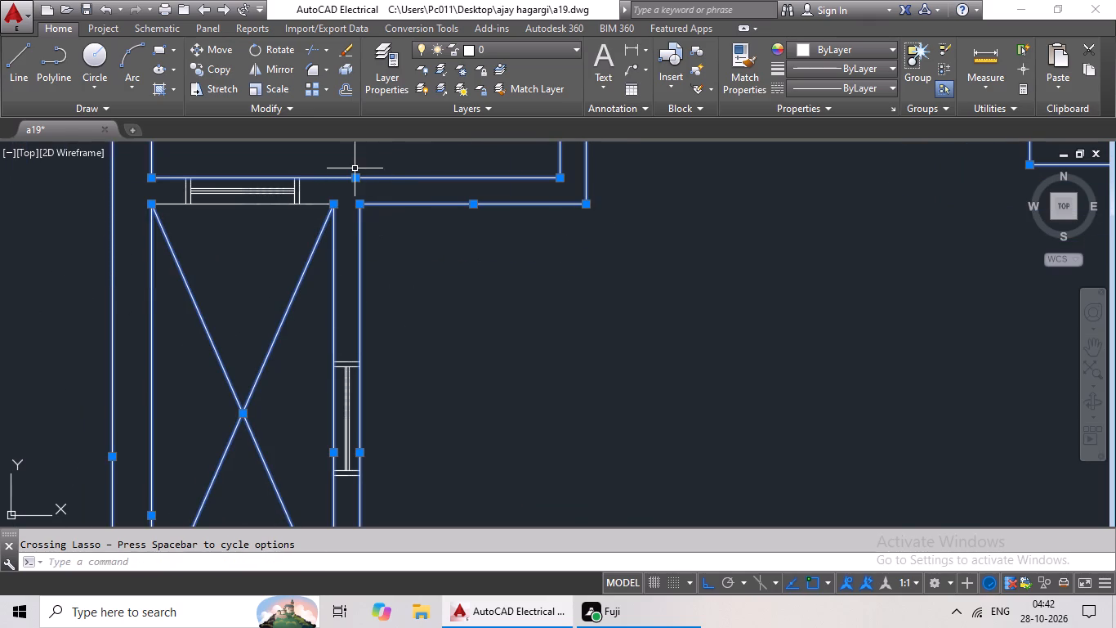
pyautogui.moveTo(352, 147); pyautogui.dragTo(317, 195)
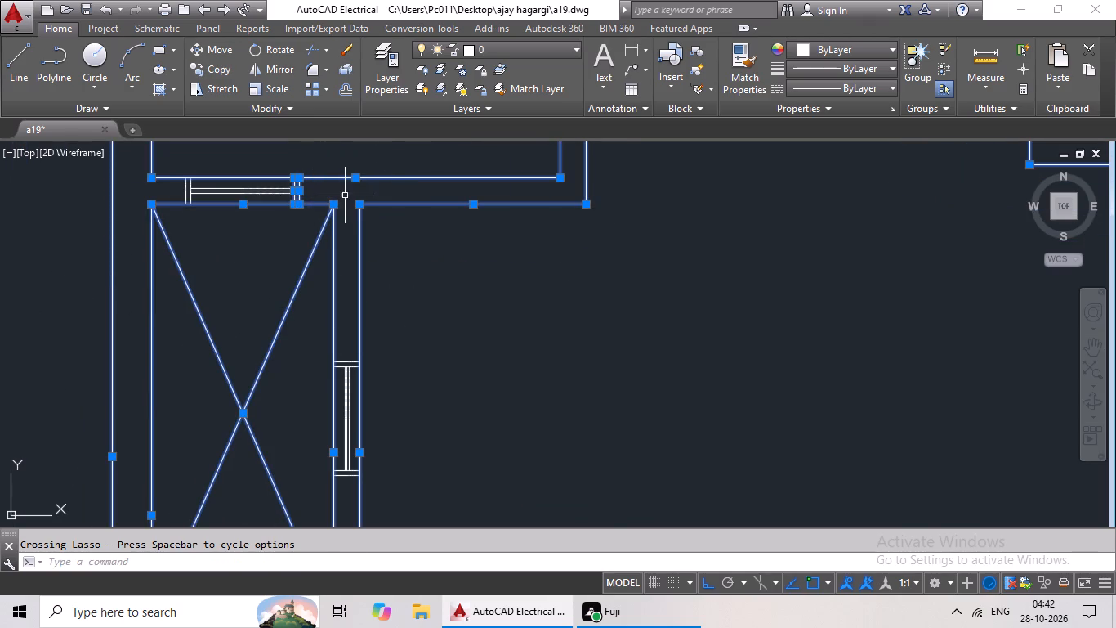
# Add the shaft's dashed closing line and the walls and doorway jambs just south of it to the selection.
pyautogui.scroll(-2, 422, 213)
pyautogui.moveTo(448, 258); pyautogui.dragTo(459, 148, button='middle')
pyautogui.moveTo(562, 257); pyautogui.dragTo(368, 375)
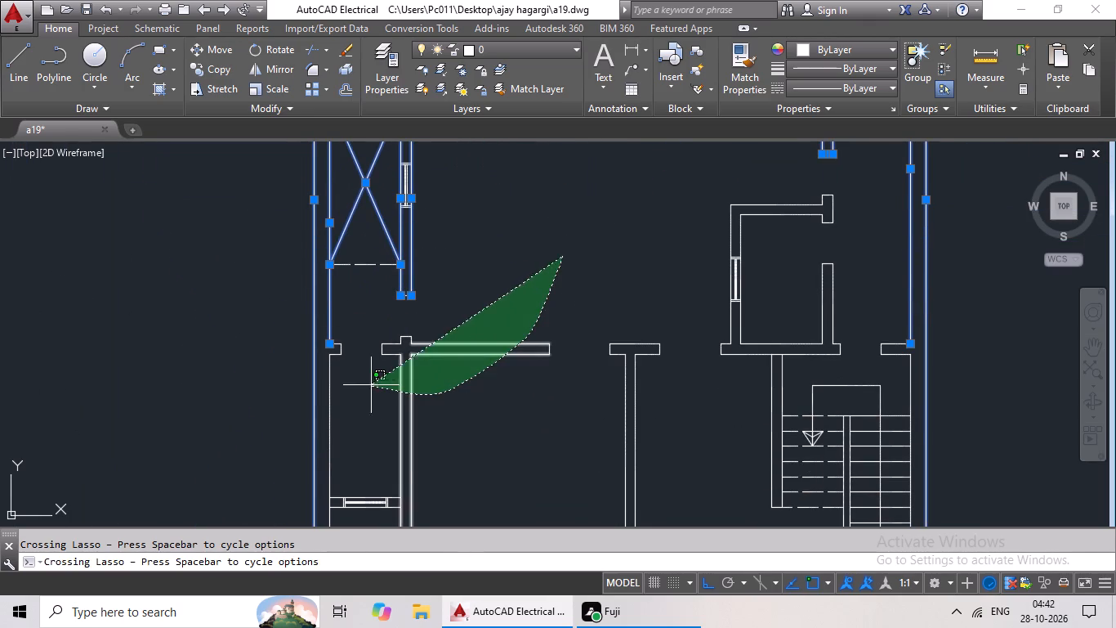
pyautogui.moveTo(368, 375); pyautogui.dragTo(346, 317)
pyautogui.moveTo(377, 239); pyautogui.dragTo(417, 395)
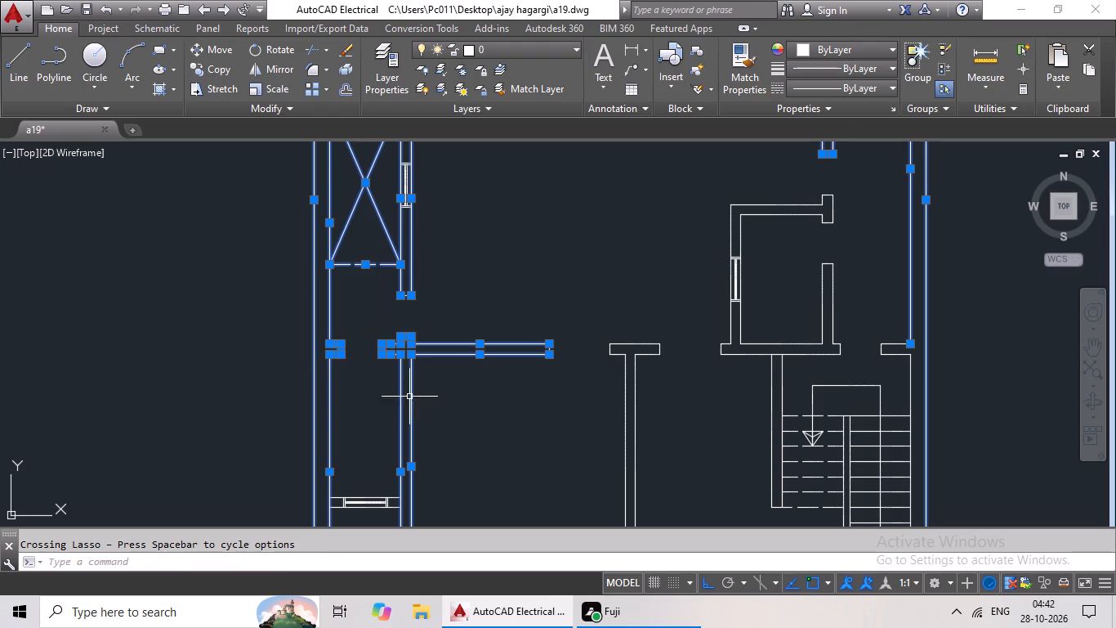
# Add the lower room's south and east walls and the short windowed wall to its west to the selection.
pyautogui.moveTo(471, 377); pyautogui.dragTo(461, 221, button='middle')
pyautogui.moveTo(547, 301); pyautogui.dragTo(572, 389)
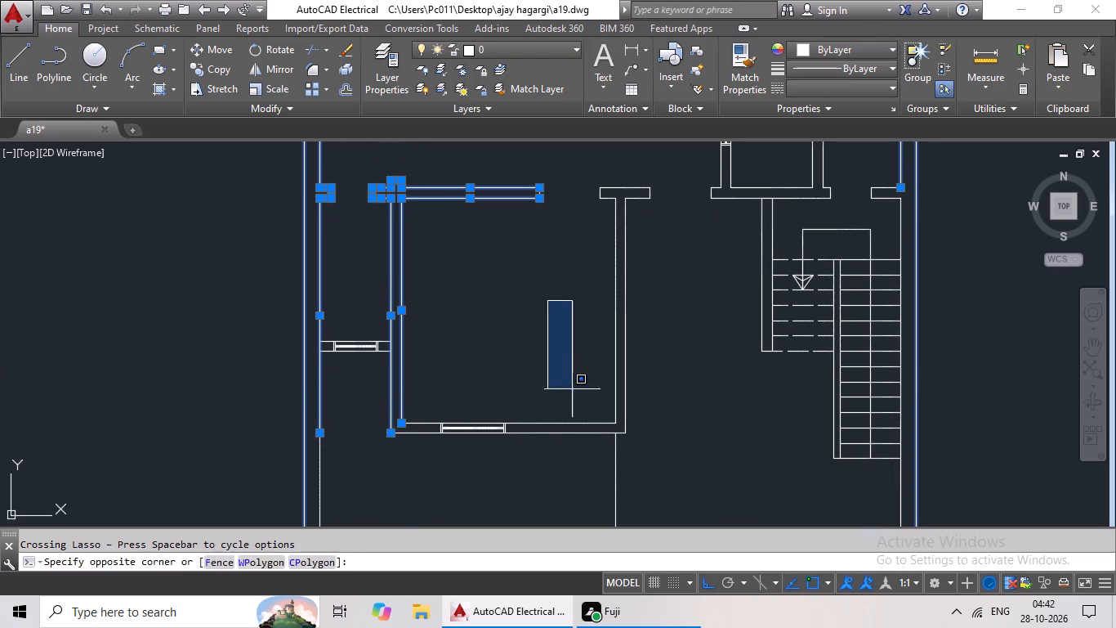
pyautogui.moveTo(572, 389); pyautogui.dragTo(538, 475)
pyautogui.moveTo(650, 406); pyautogui.dragTo(560, 365)
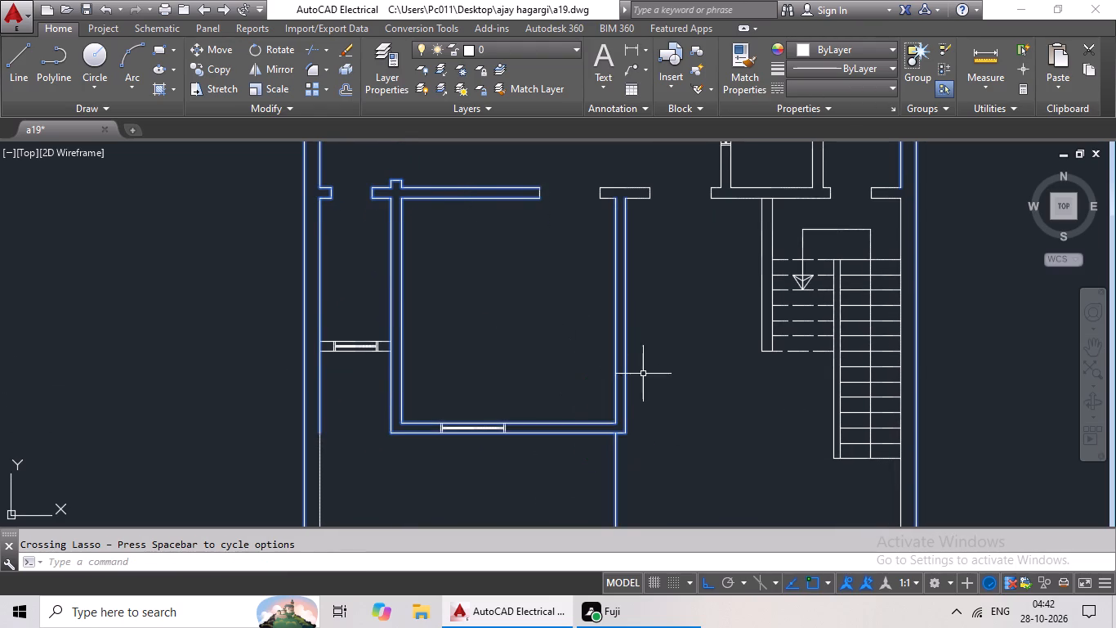
pyautogui.scroll(5, 378, 342)
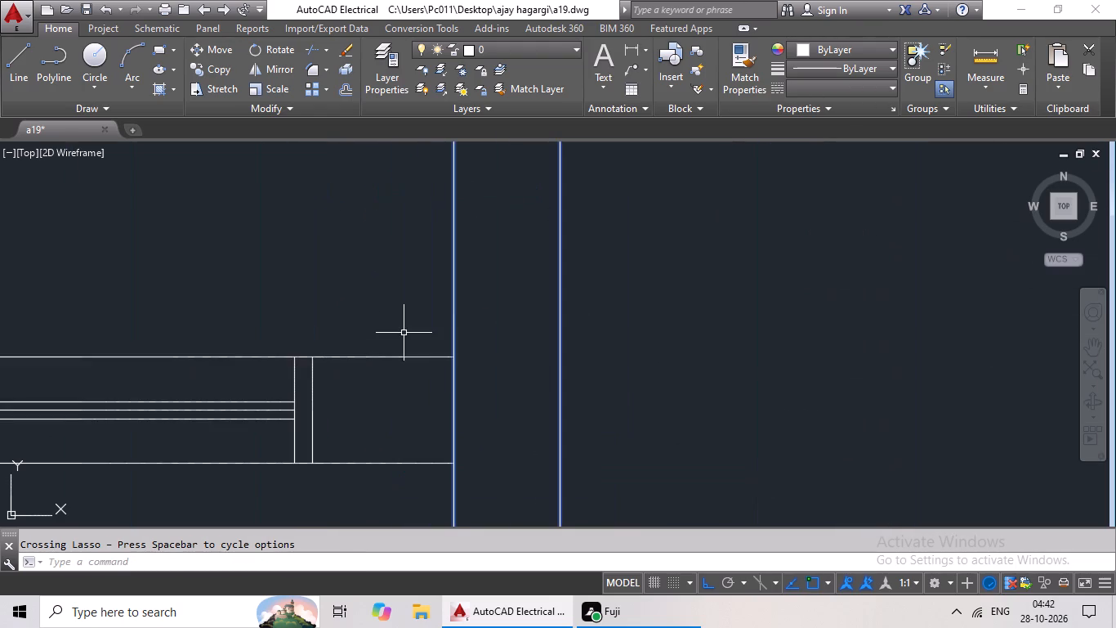
pyautogui.moveTo(424, 327); pyautogui.dragTo(382, 481)
pyautogui.moveTo(377, 450); pyautogui.dragTo(494, 261, button='middle')
pyautogui.scroll(-2, 544, 583)
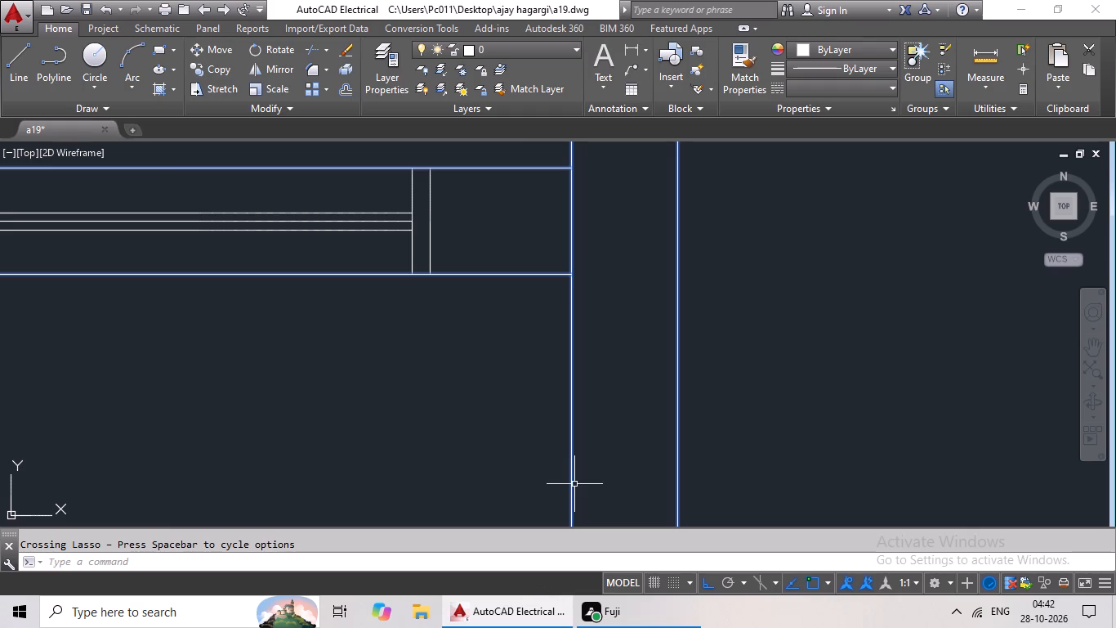
# Add the partition line south of the lower room and the long western run of the south wall to the selection.
pyautogui.scroll(-2, 487, 460)
pyautogui.moveTo(489, 457); pyautogui.dragTo(638, 169, button='middle')
pyautogui.scroll(-2, 567, 291)
pyautogui.moveTo(614, 379); pyautogui.dragTo(418, 447)
pyautogui.moveTo(622, 428); pyautogui.dragTo(485, 235, button='middle')
pyautogui.scroll(-3, 499, 262)
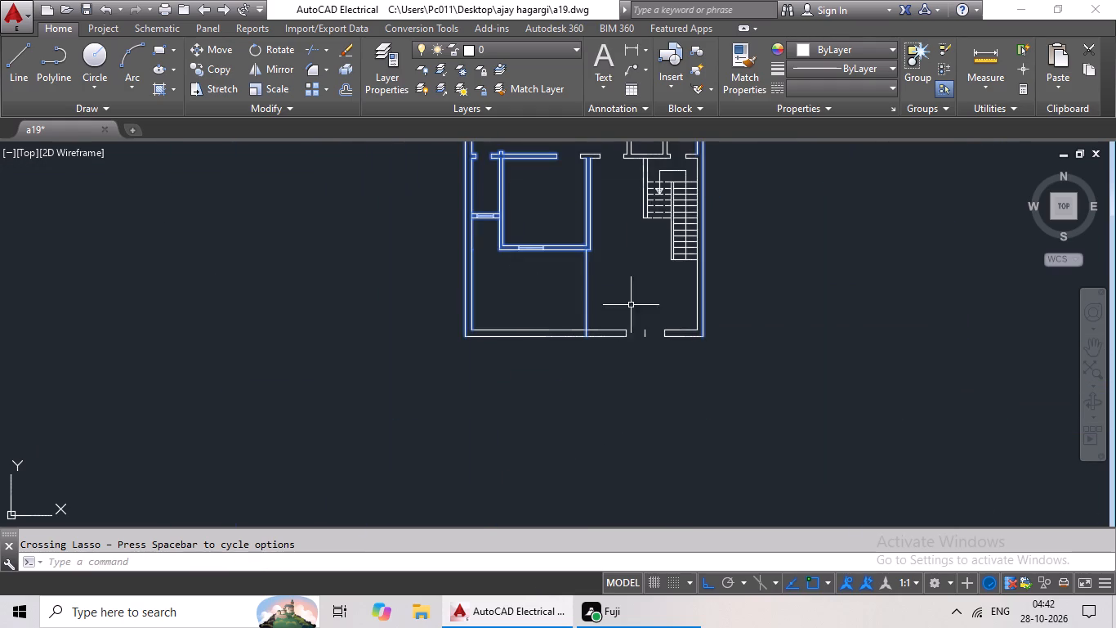
pyautogui.scroll(3, 622, 297)
pyautogui.moveTo(667, 300); pyautogui.dragTo(351, 388)
pyautogui.scroll(-2, 504, 374)
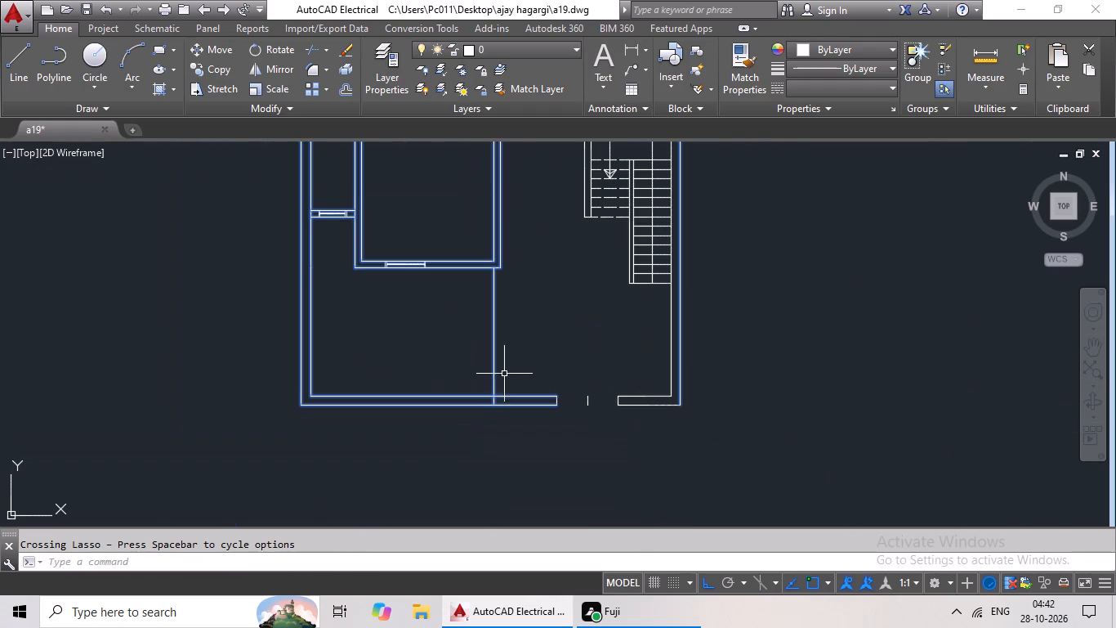
# Add the south entrance's jambs and centre mark, the short eastern run of the south wall and the inner east wall line to the selection.
pyautogui.scroll(1, 553, 366)
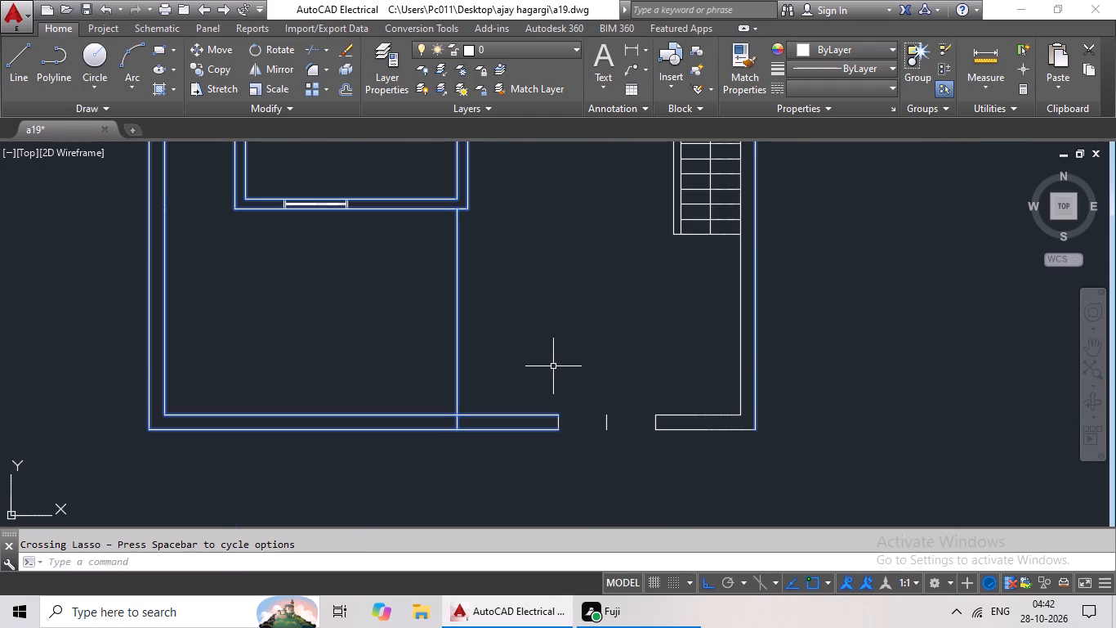
pyautogui.moveTo(553, 366); pyautogui.dragTo(454, 353, button='middle')
pyautogui.moveTo(715, 333); pyautogui.dragTo(531, 452)
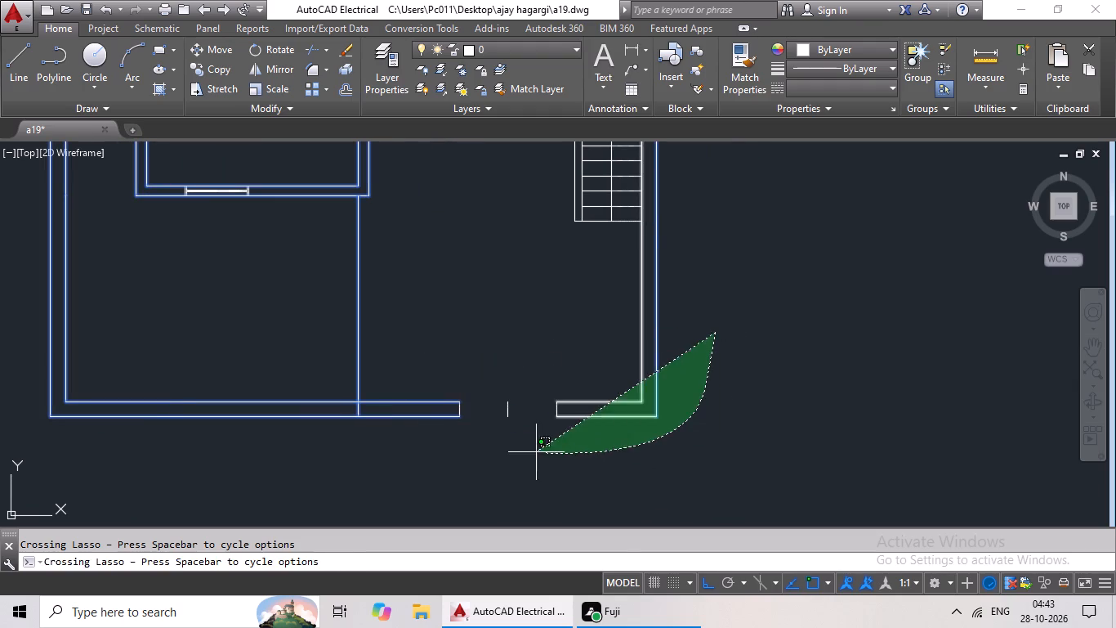
pyautogui.moveTo(531, 452); pyautogui.dragTo(468, 404)
pyautogui.moveTo(534, 321); pyautogui.dragTo(701, 422)
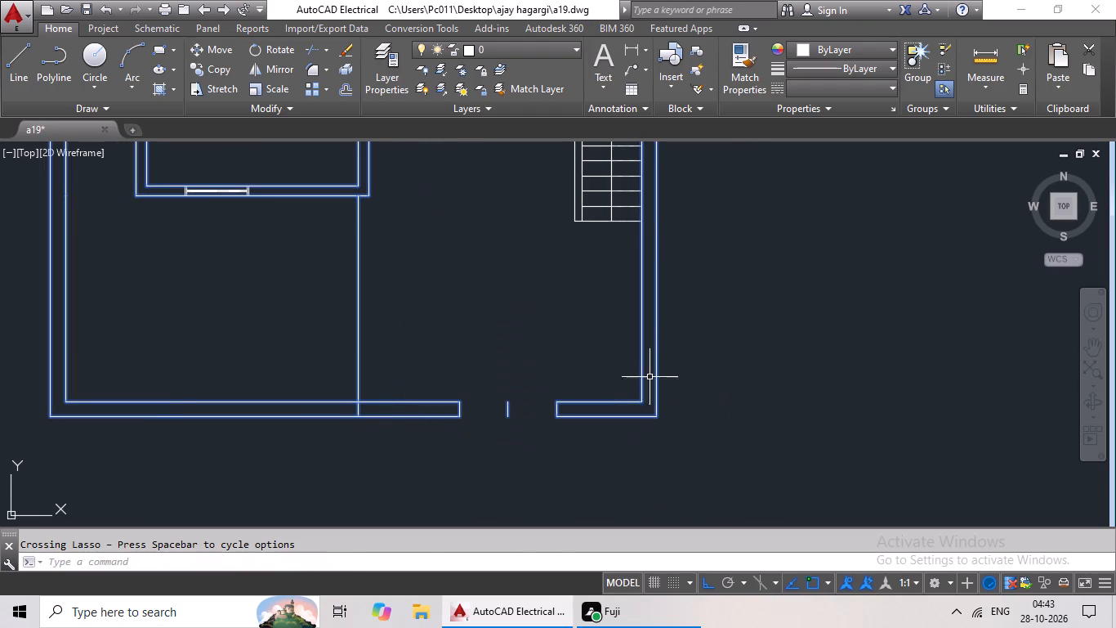
# Add the whole staircase with its arrow and side walls, plus the walls of the small room just north of it, to the selection.
pyautogui.moveTo(465, 313); pyautogui.dragTo(435, 460, button='middle')
pyautogui.moveTo(739, 193); pyautogui.dragTo(428, 159)
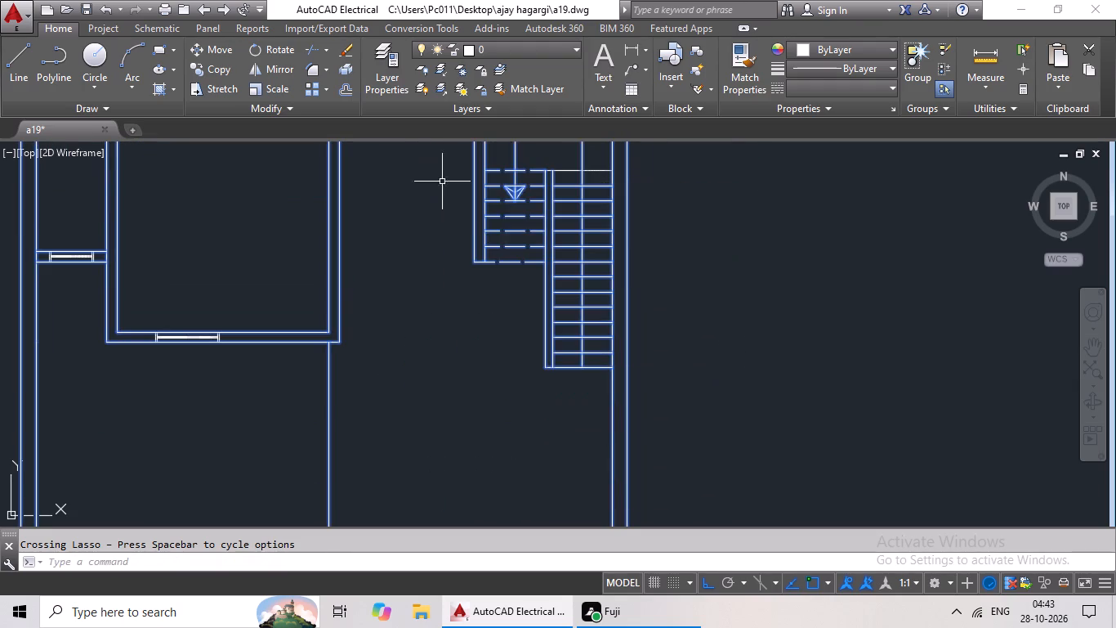
pyautogui.moveTo(507, 228); pyautogui.dragTo(435, 390, button='middle')
pyautogui.moveTo(642, 263); pyautogui.dragTo(311, 231)
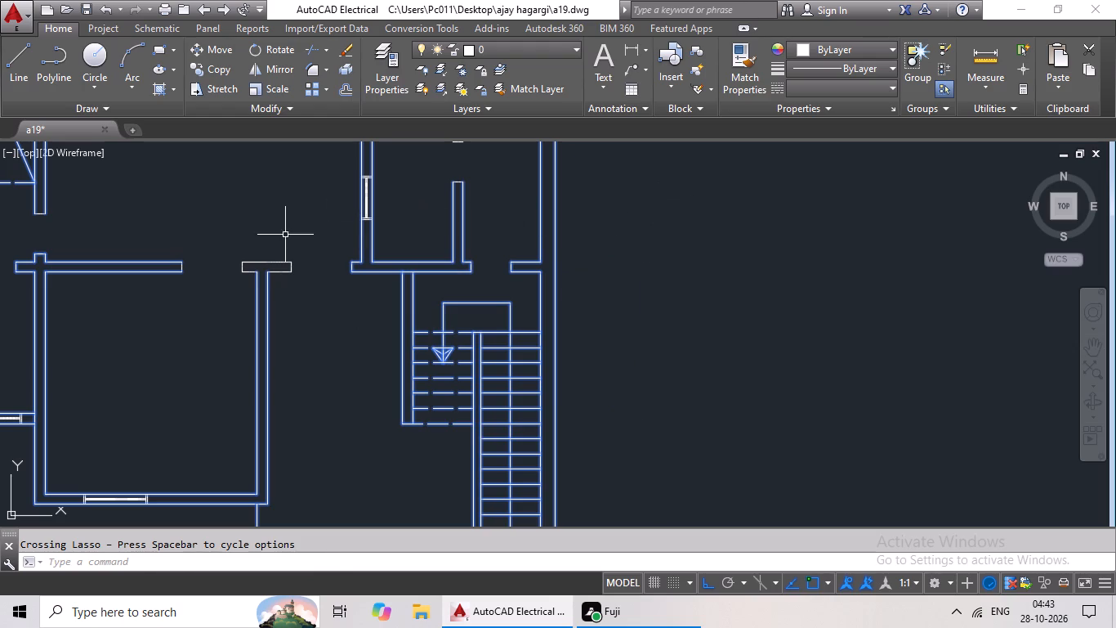
# Add the wall stub at the lower room's northeast corner and the north wall of the small room above the stairs to the selection.
pyautogui.moveTo(301, 203); pyautogui.dragTo(305, 392)
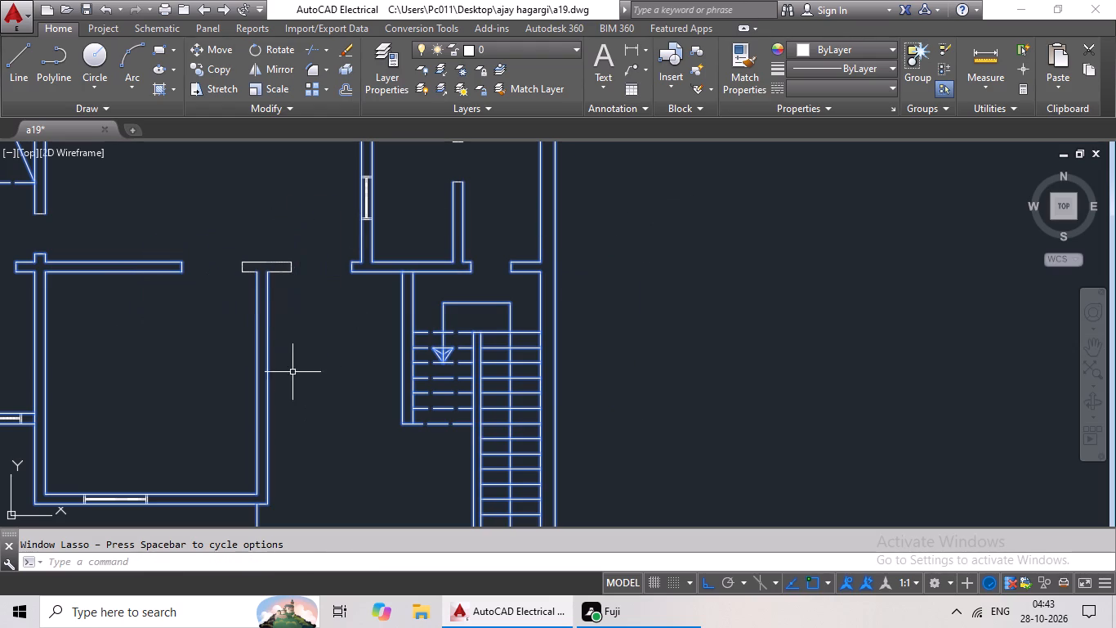
pyautogui.moveTo(324, 237); pyautogui.dragTo(213, 337)
pyautogui.moveTo(248, 195); pyautogui.dragTo(360, 346)
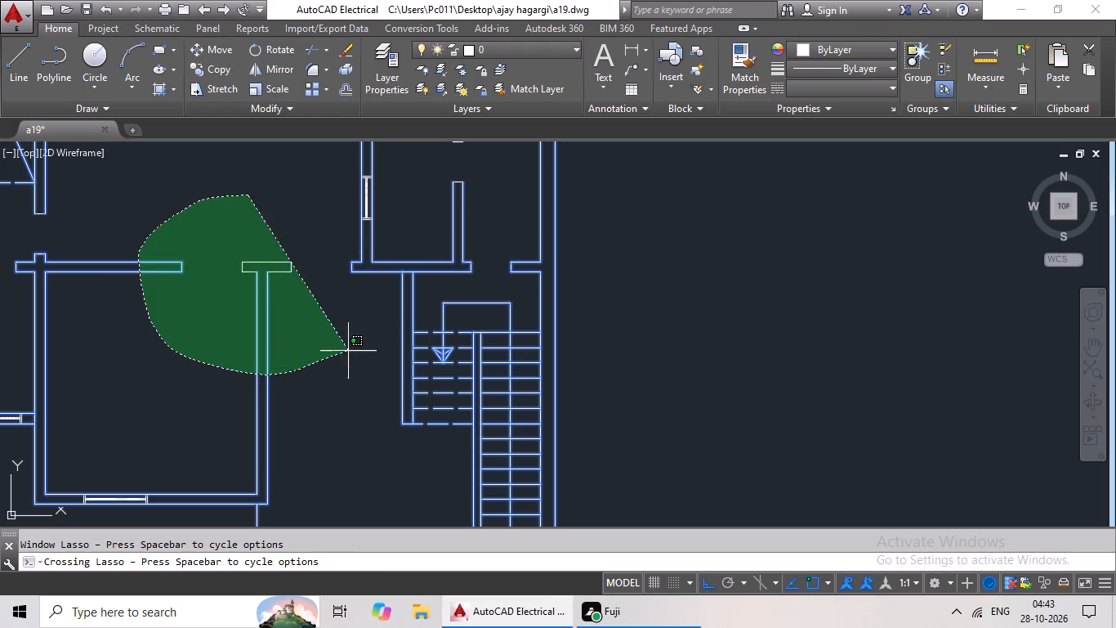
pyautogui.moveTo(360, 346); pyautogui.dragTo(400, 307)
pyautogui.moveTo(318, 253); pyautogui.dragTo(248, 390, button='middle')
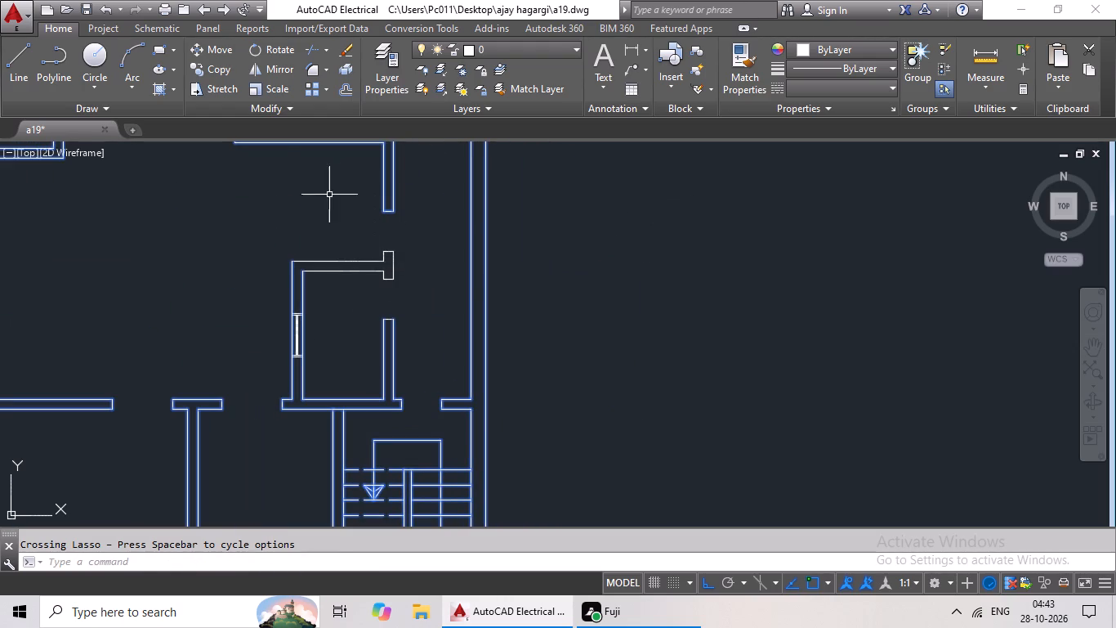
pyautogui.moveTo(328, 193); pyautogui.dragTo(494, 254)
pyautogui.moveTo(429, 249); pyautogui.dragTo(399, 396, button='middle')
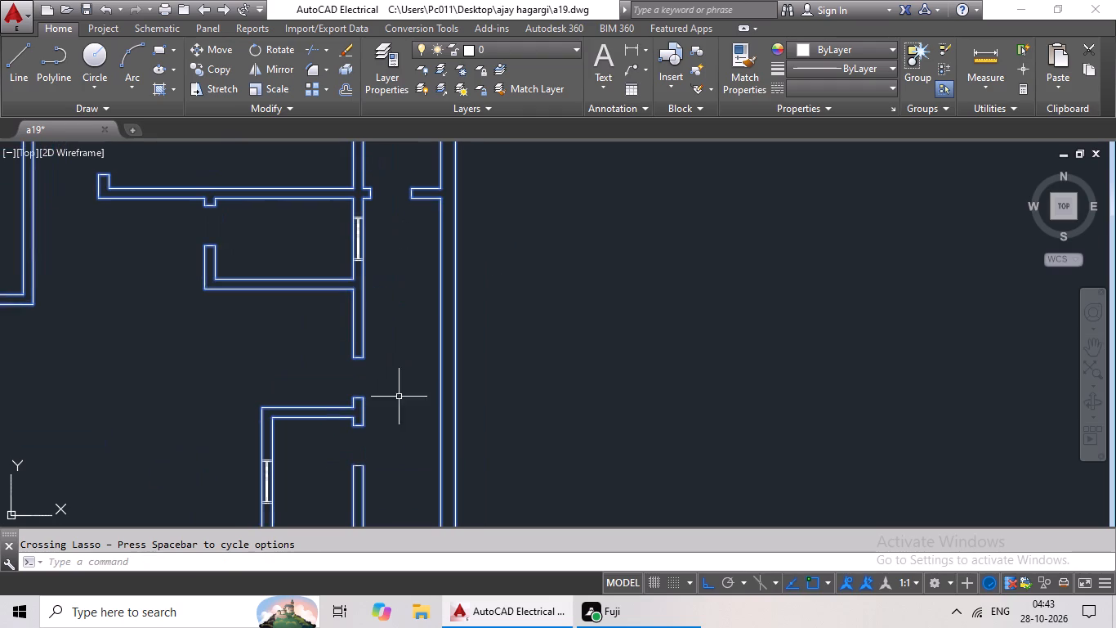
# Change the colour of the selected walls, shaft and staircase to yellow 244,238,81, and clear the selection.
pyautogui.scroll(3, 402, 192)
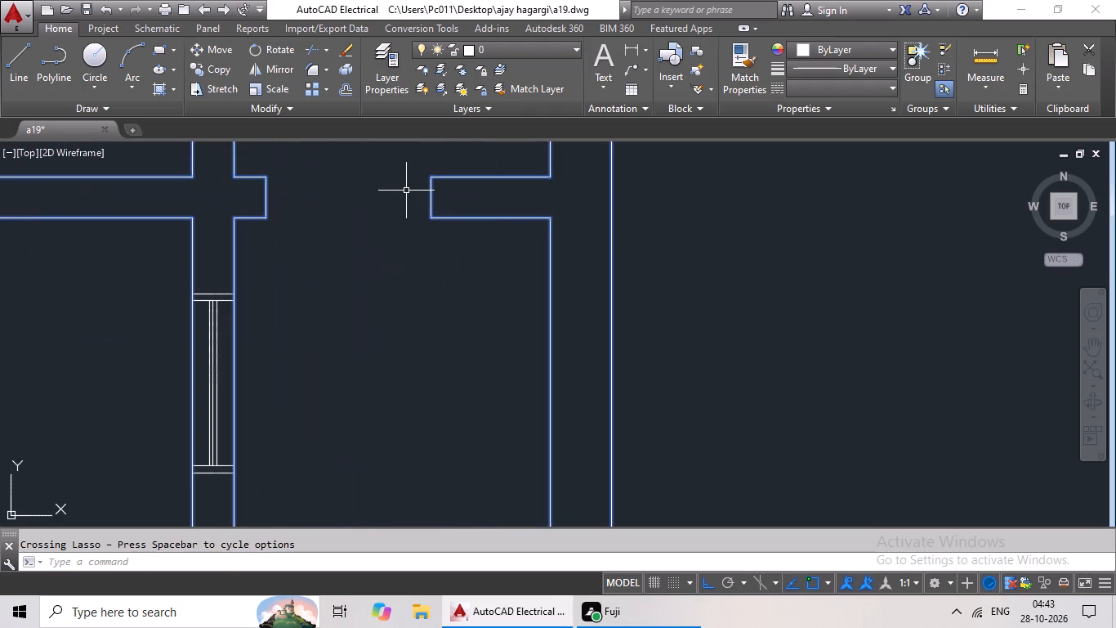
pyautogui.scroll(-7, 406, 191)
pyautogui.moveTo(408, 214); pyautogui.dragTo(398, 357, button='middle')
pyautogui.scroll(1, 369, 249)
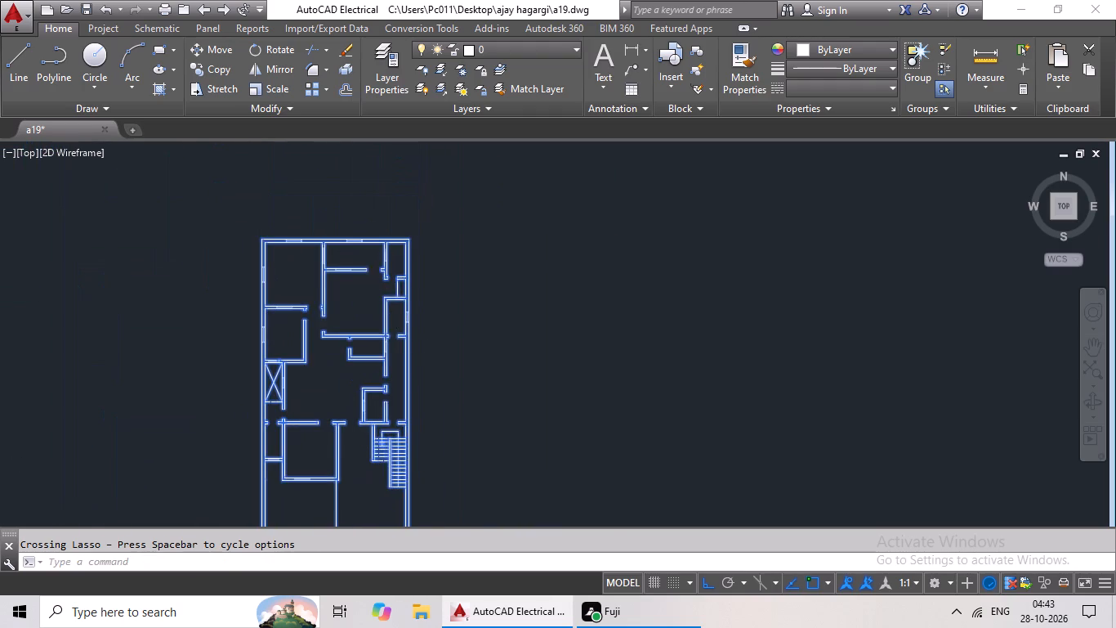
pyautogui.scroll(1, 369, 249)
pyautogui.moveTo(383, 229); pyautogui.dragTo(391, 213, button='middle')
pyautogui.middleClick(391, 211)
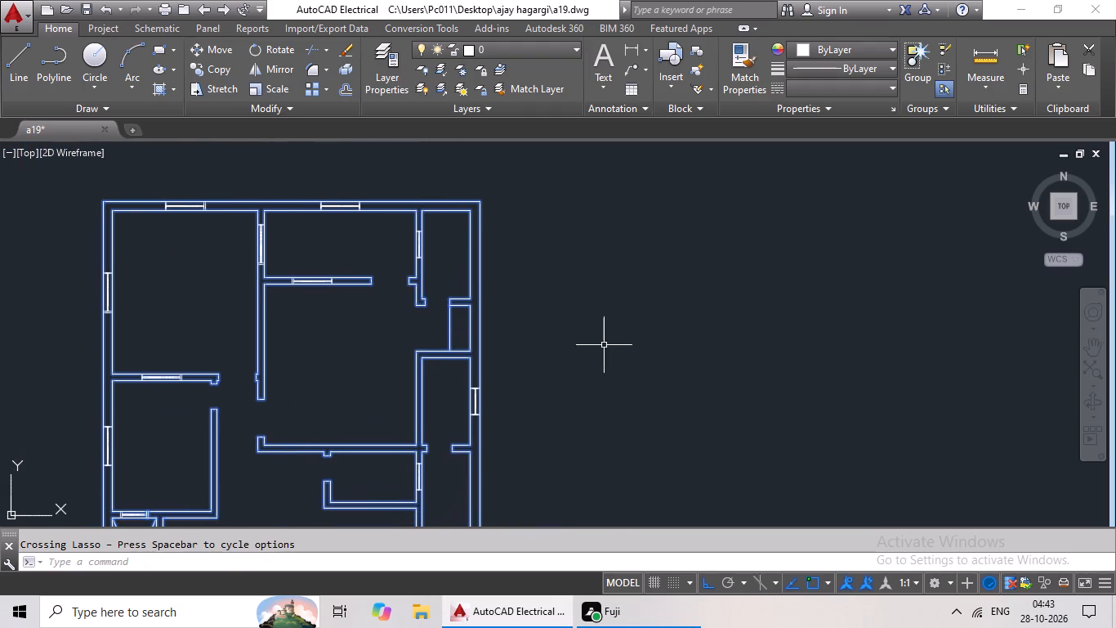
pyautogui.scroll(-2, 609, 344)
pyautogui.moveTo(620, 372); pyautogui.dragTo(625, 267, button='middle')
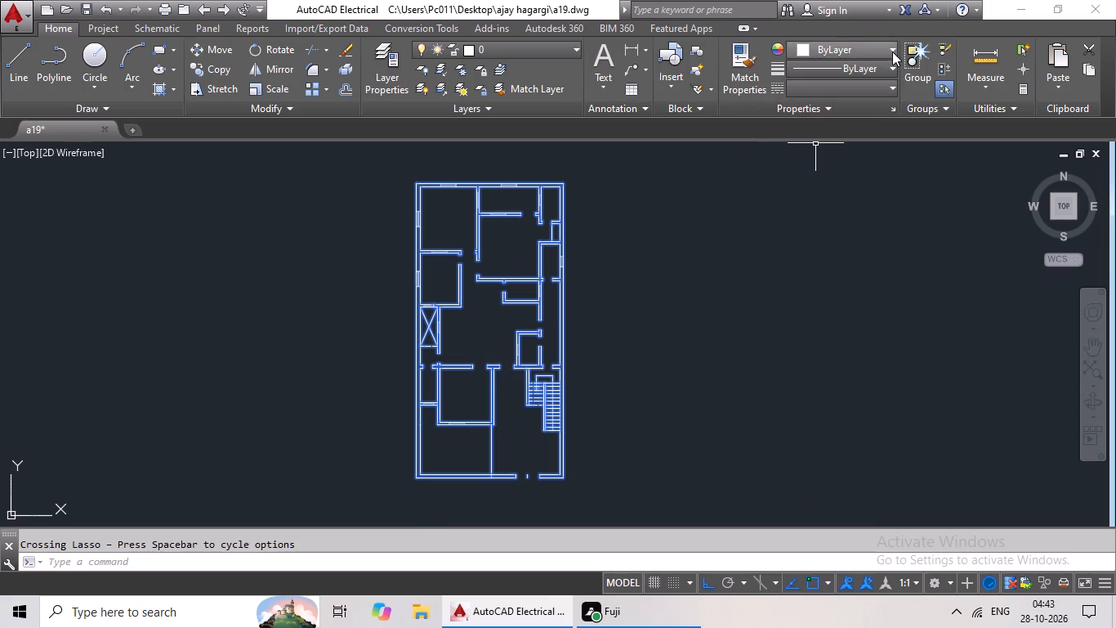
pyautogui.click(892, 52)
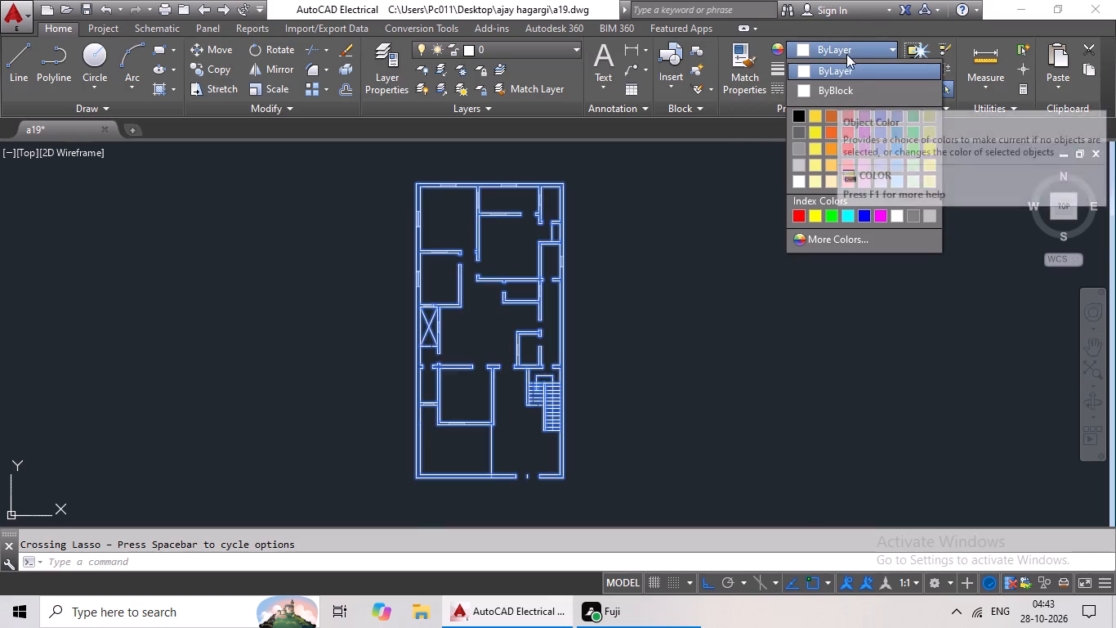
pyautogui.click(819, 155)
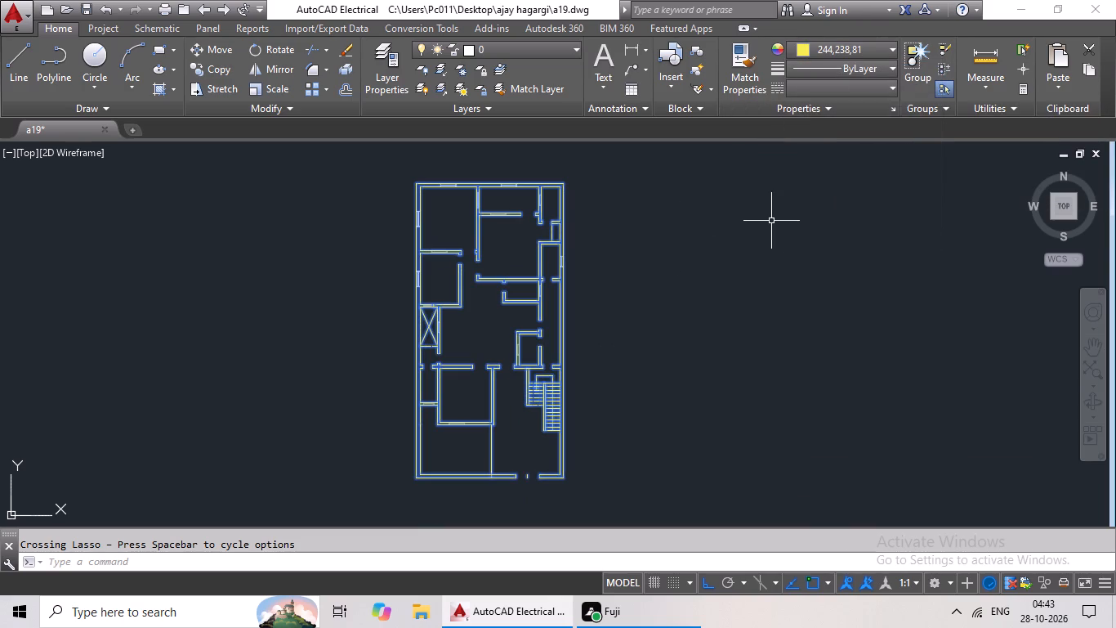
pyautogui.press('Escape')
pyautogui.press('Escape')
# Select all lines of the eastern window in the north exterior wall.
pyautogui.scroll(2, 574, 252)
pyautogui.moveTo(511, 213); pyautogui.dragTo(535, 380, button='middle')
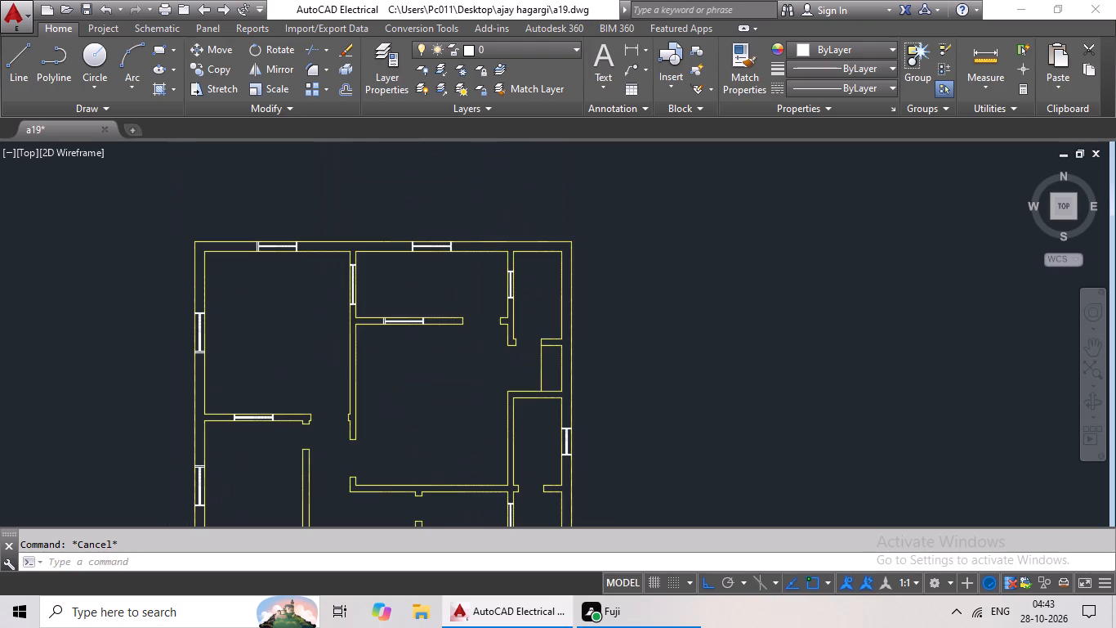
pyautogui.scroll(3, 400, 244)
pyautogui.scroll(3, 611, 250)
pyautogui.moveTo(682, 241); pyautogui.dragTo(620, 295)
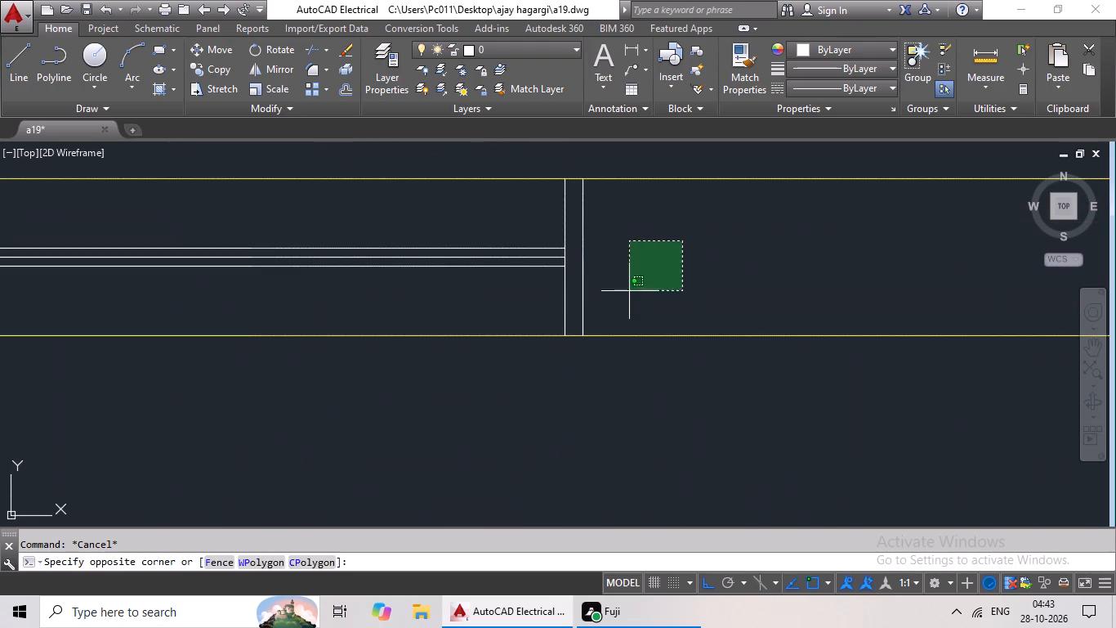
pyautogui.moveTo(620, 295); pyautogui.dragTo(384, 289)
pyautogui.moveTo(404, 277); pyautogui.dragTo(883, 341, button='middle')
pyautogui.moveTo(824, 298); pyautogui.dragTo(542, 358)
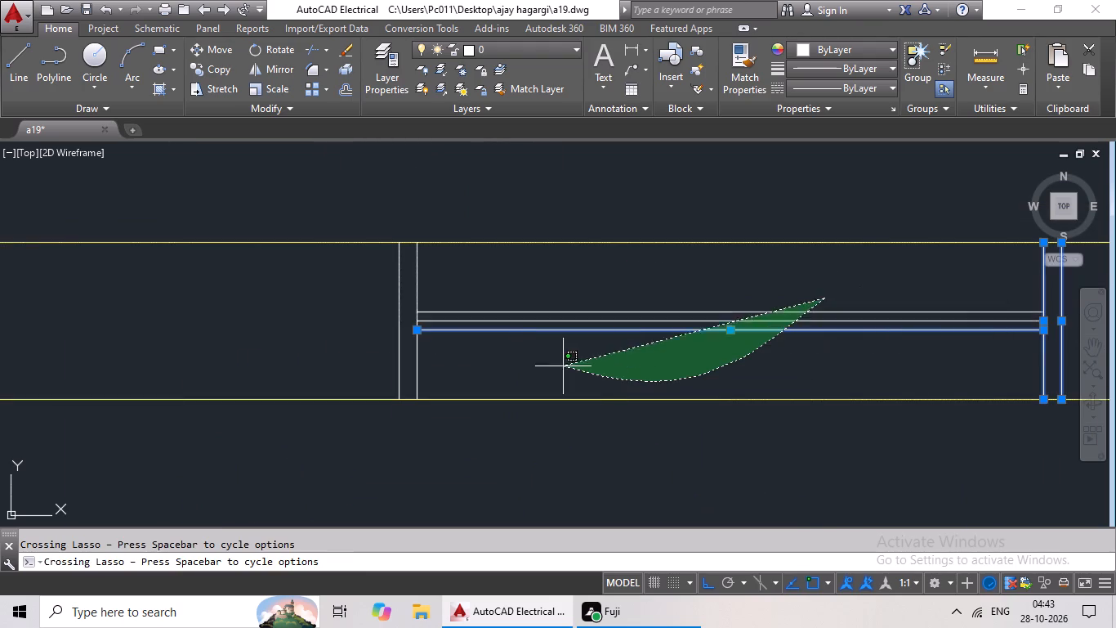
pyautogui.moveTo(542, 358); pyautogui.dragTo(349, 311)
# Add the northwest room's window in the north exterior wall to the selection.
pyautogui.scroll(-3, 590, 315)
pyautogui.middleClick(601, 335)
pyautogui.moveTo(685, 229); pyautogui.dragTo(721, 195, button='middle')
pyautogui.moveTo(317, 271); pyautogui.dragTo(328, 267, button='middle')
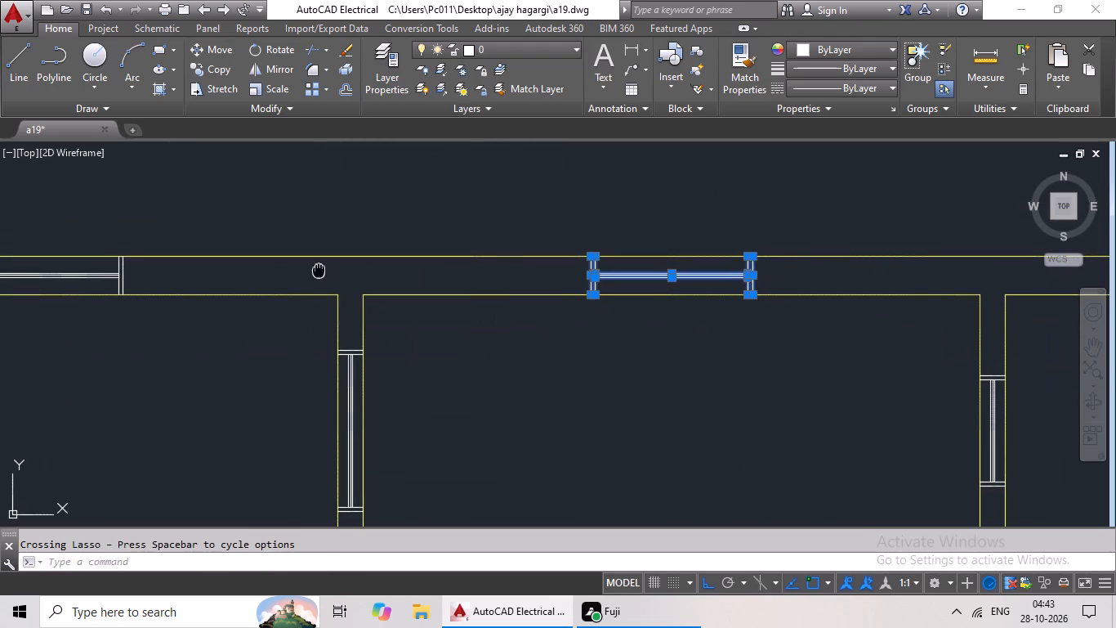
pyautogui.moveTo(328, 267); pyautogui.dragTo(840, 234, button='middle')
pyautogui.scroll(2, 661, 249)
pyautogui.moveTo(668, 244); pyautogui.dragTo(716, 362, button='middle')
pyautogui.middleClick(716, 362)
pyautogui.scroll(1, 714, 352)
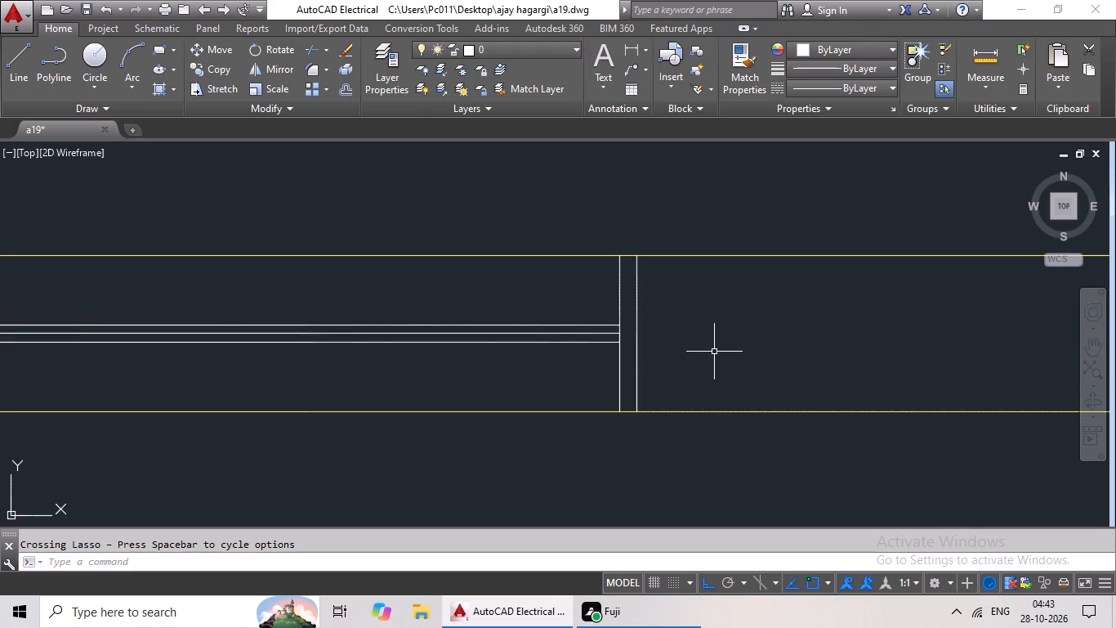
pyautogui.moveTo(734, 352); pyautogui.dragTo(966, 346, button='middle')
pyautogui.moveTo(991, 327); pyautogui.dragTo(615, 272)
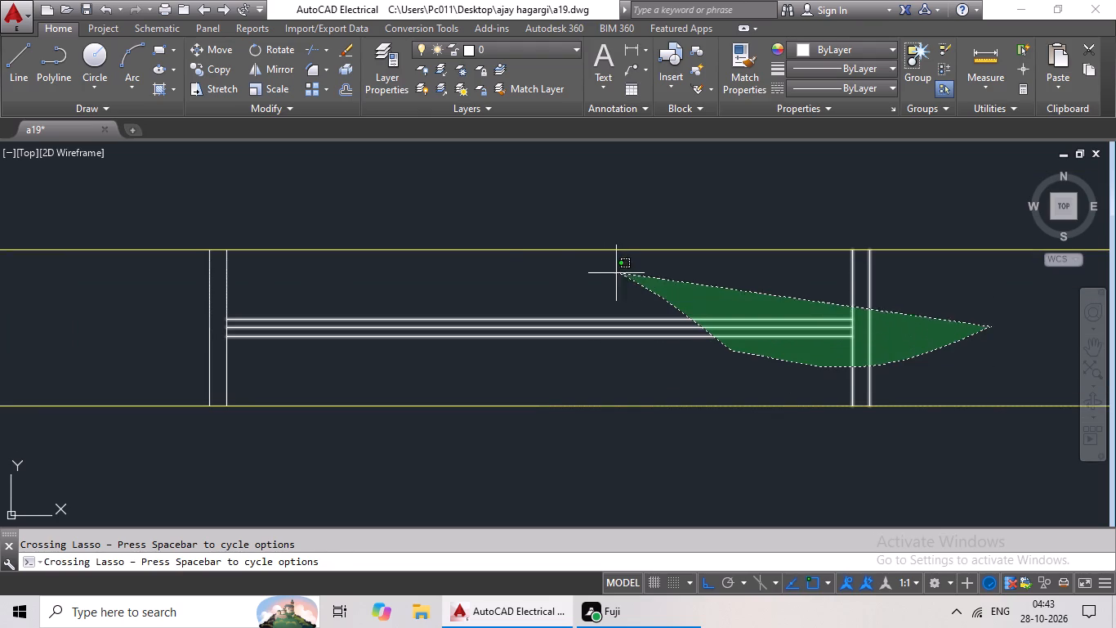
pyautogui.moveTo(615, 272); pyautogui.dragTo(168, 330)
# Add the window in the wall between the northwest room and the room east of it to the selection.
pyautogui.scroll(-3, 459, 297)
pyautogui.moveTo(511, 376); pyautogui.dragTo(551, 204, button='middle')
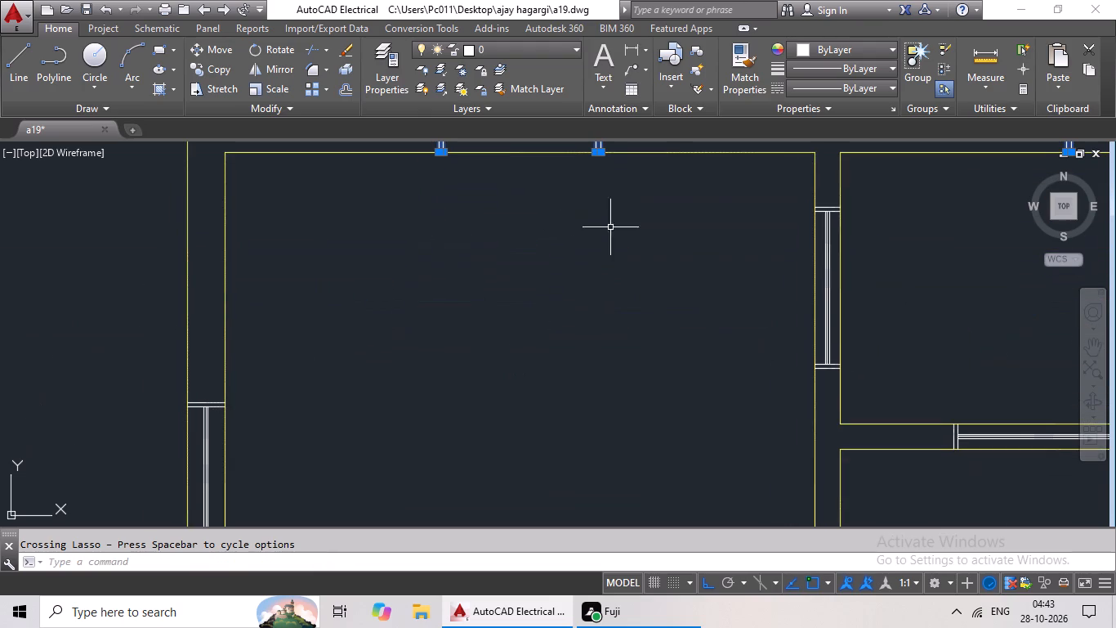
pyautogui.moveTo(787, 305); pyautogui.dragTo(490, 304, button='middle')
pyautogui.scroll(2, 558, 247)
pyautogui.scroll(-1, 572, 226)
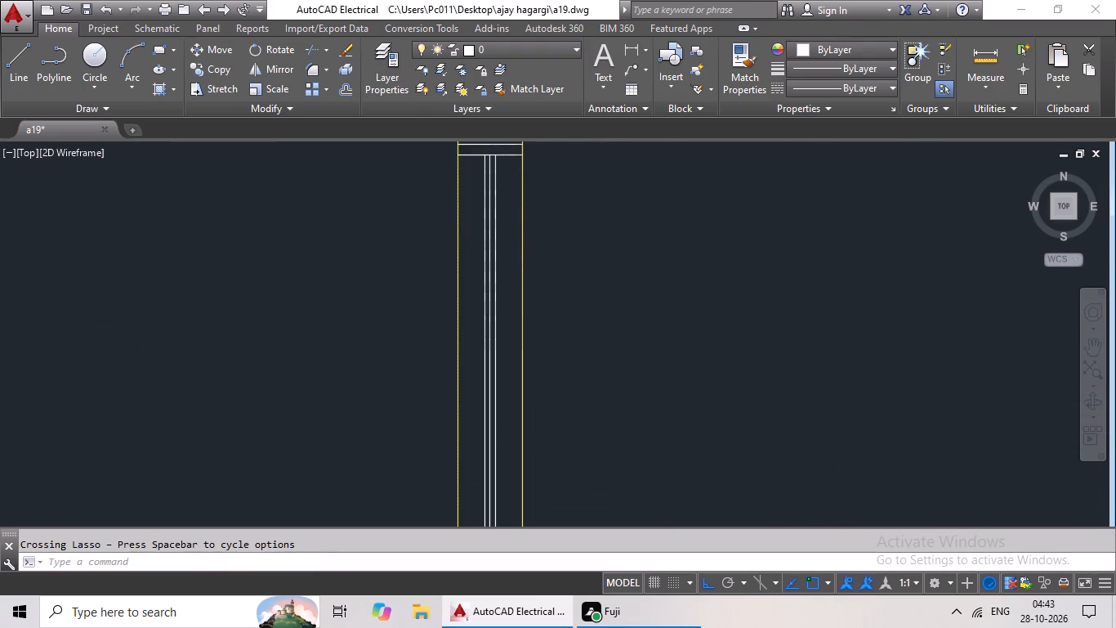
pyautogui.moveTo(513, 139); pyautogui.dragTo(515, 221)
pyautogui.moveTo(523, 158); pyautogui.dragTo(527, 434)
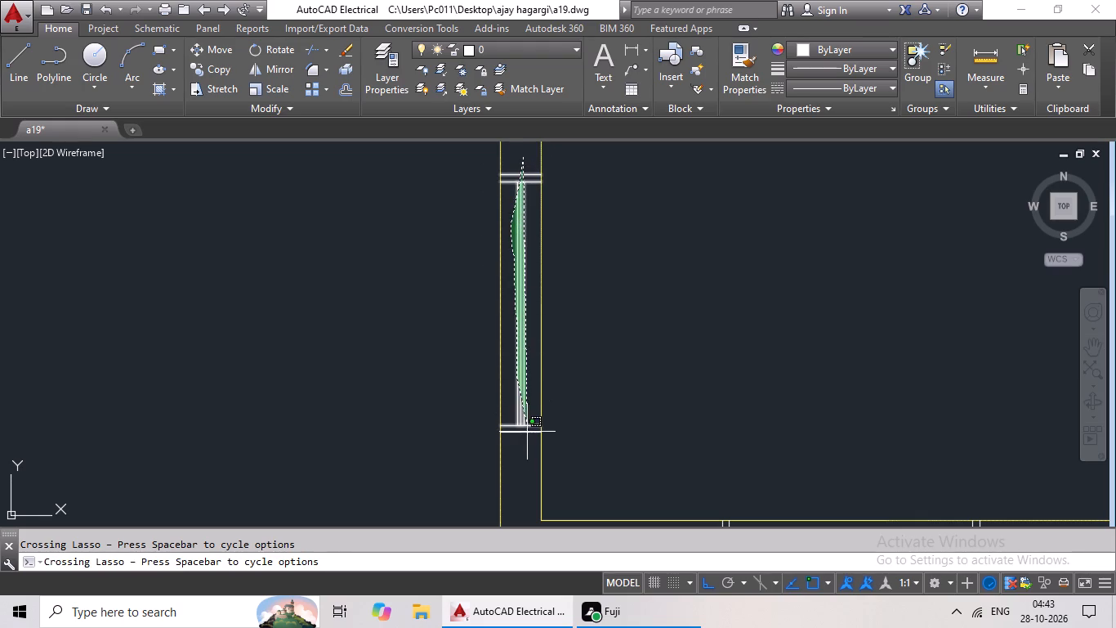
pyautogui.moveTo(527, 434); pyautogui.dragTo(527, 462)
# Add the window in the east wall of the north middle room to the selection.
pyautogui.scroll(-4, 630, 426)
pyautogui.moveTo(663, 415); pyautogui.dragTo(538, 394, button='middle')
pyautogui.scroll(3, 649, 385)
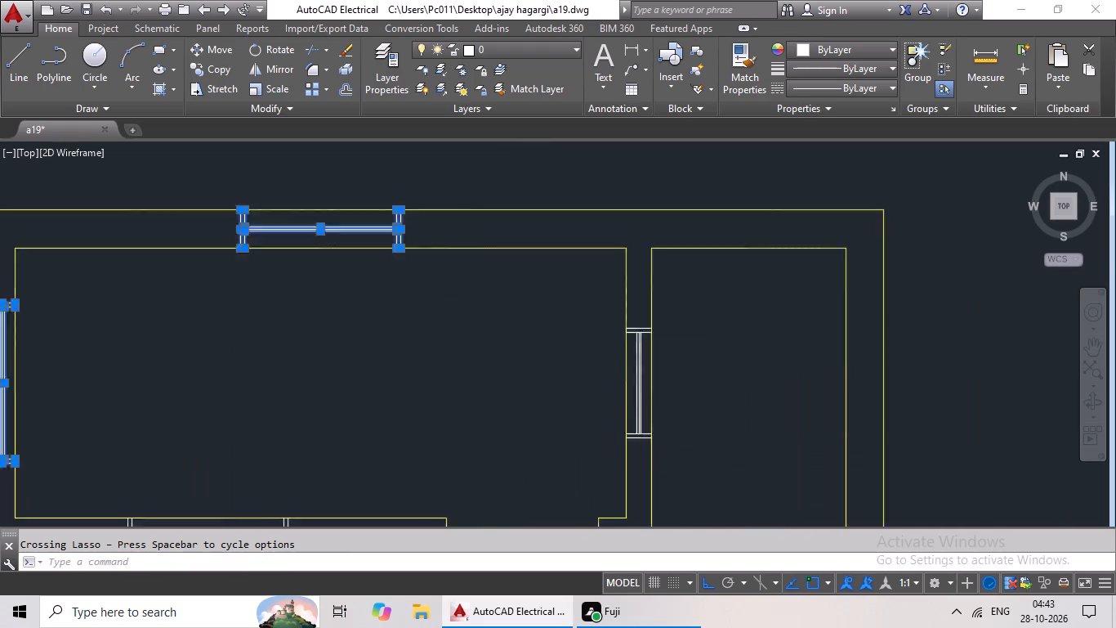
pyautogui.scroll(1, 649, 385)
pyautogui.moveTo(641, 271); pyautogui.dragTo(641, 486)
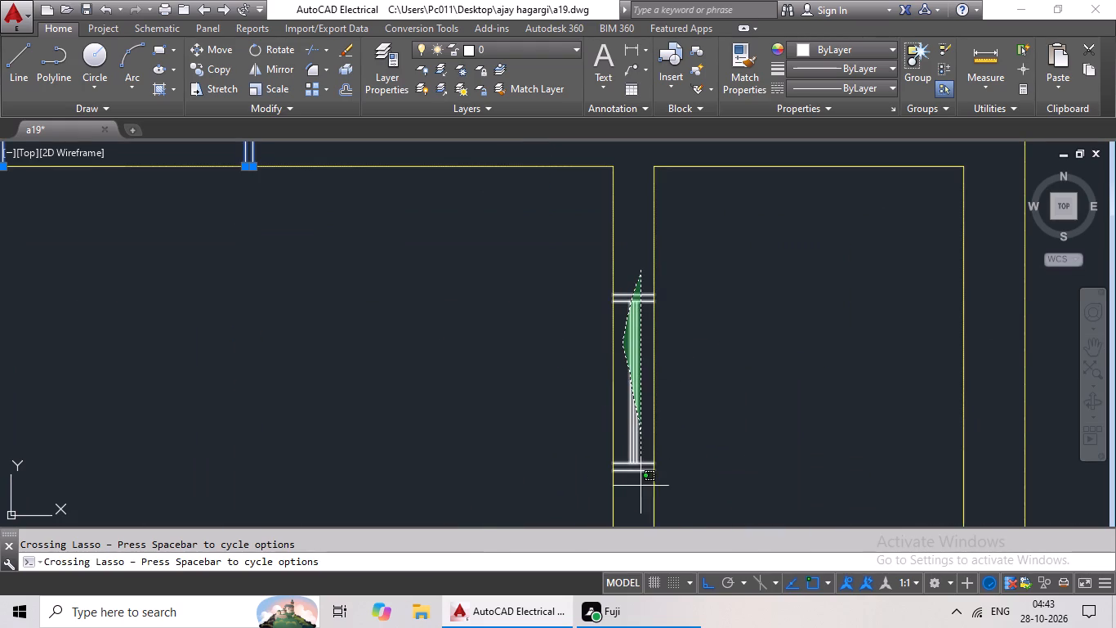
pyautogui.moveTo(641, 486); pyautogui.dragTo(638, 494)
# Add the window in the south wall of the north middle room to the selection.
pyautogui.scroll(-3, 563, 418)
pyautogui.moveTo(541, 411); pyautogui.dragTo(586, 304, button='middle')
pyautogui.scroll(2, 484, 358)
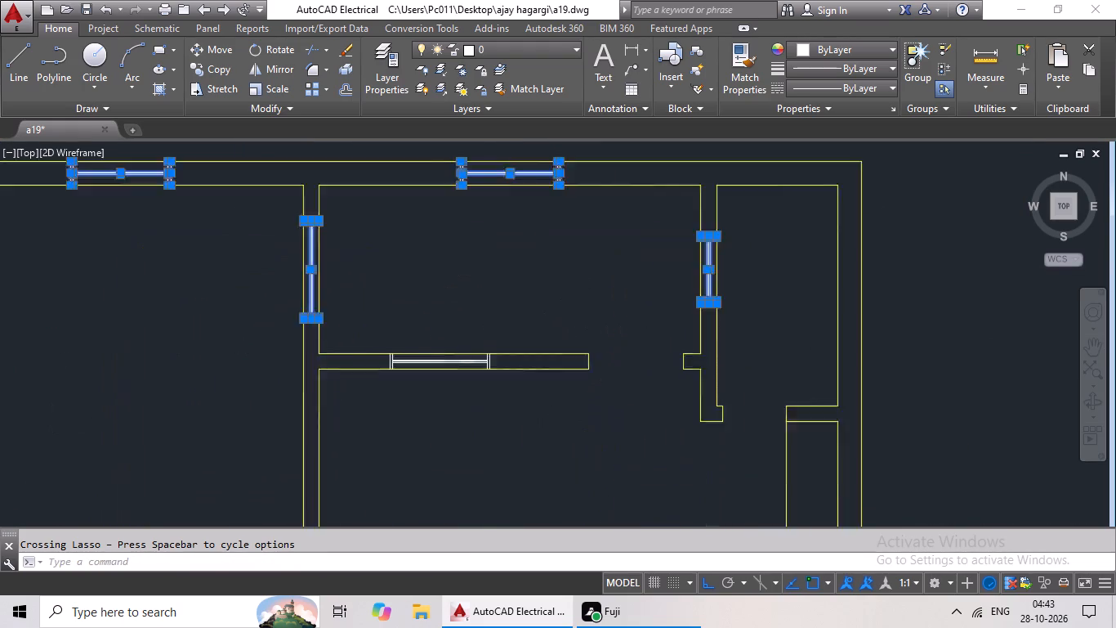
pyautogui.scroll(3, 484, 358)
pyautogui.moveTo(519, 379); pyautogui.dragTo(694, 334, button='middle')
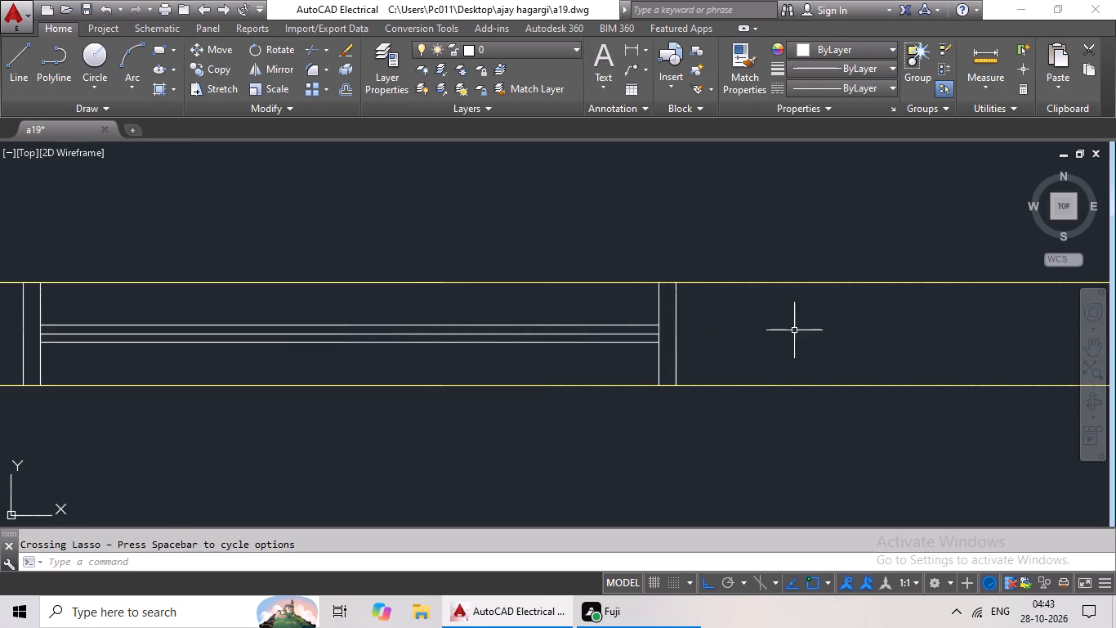
pyautogui.moveTo(794, 330); pyautogui.dragTo(965, 308, button='middle')
pyautogui.moveTo(977, 307); pyautogui.dragTo(213, 300)
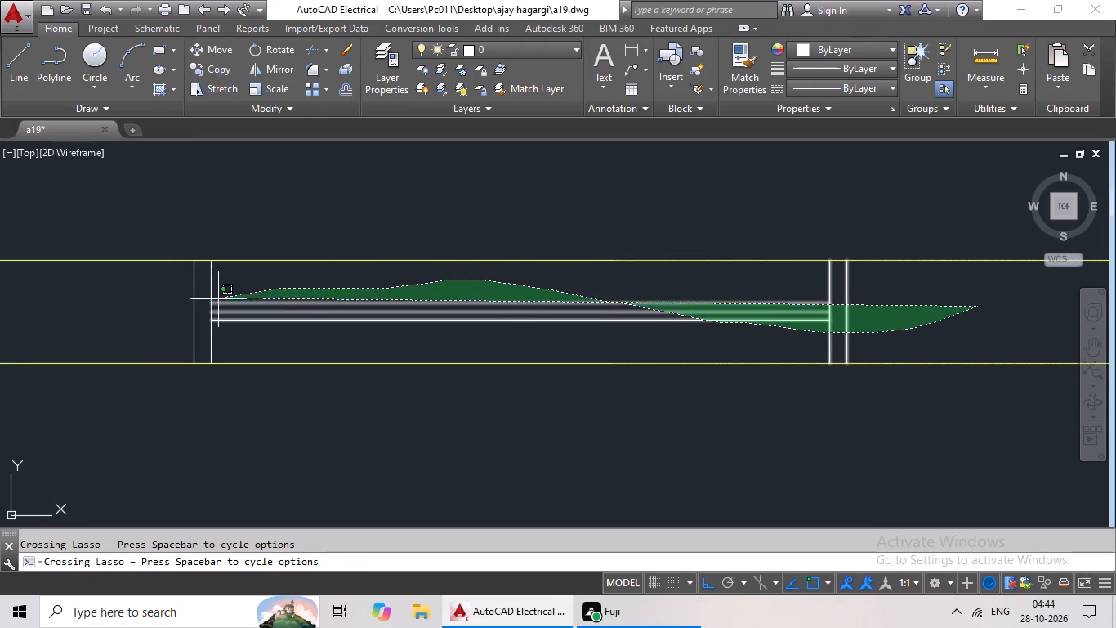
pyautogui.moveTo(213, 300); pyautogui.dragTo(151, 320)
# Add the window in the northwest room's west exterior wall to the selection.
pyautogui.scroll(-1, 471, 339)
pyautogui.moveTo(465, 379); pyautogui.dragTo(593, 262, button='middle')
pyautogui.scroll(-2, 624, 260)
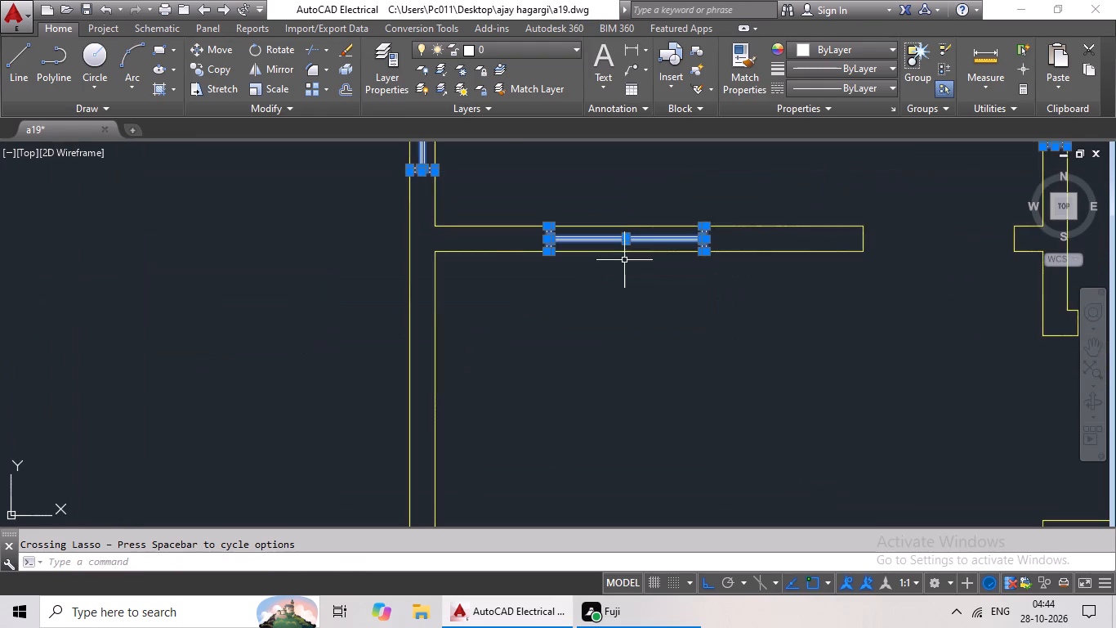
pyautogui.scroll(-2, 632, 269)
pyautogui.scroll(1, 313, 252)
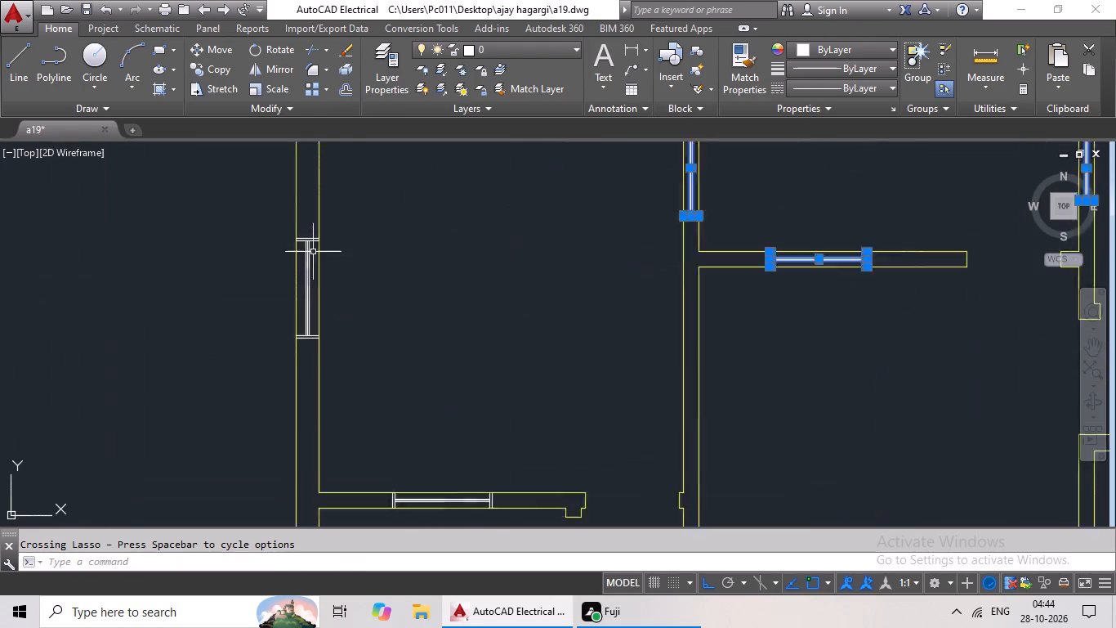
pyautogui.scroll(2, 313, 252)
pyautogui.moveTo(304, 191); pyautogui.dragTo(316, 375)
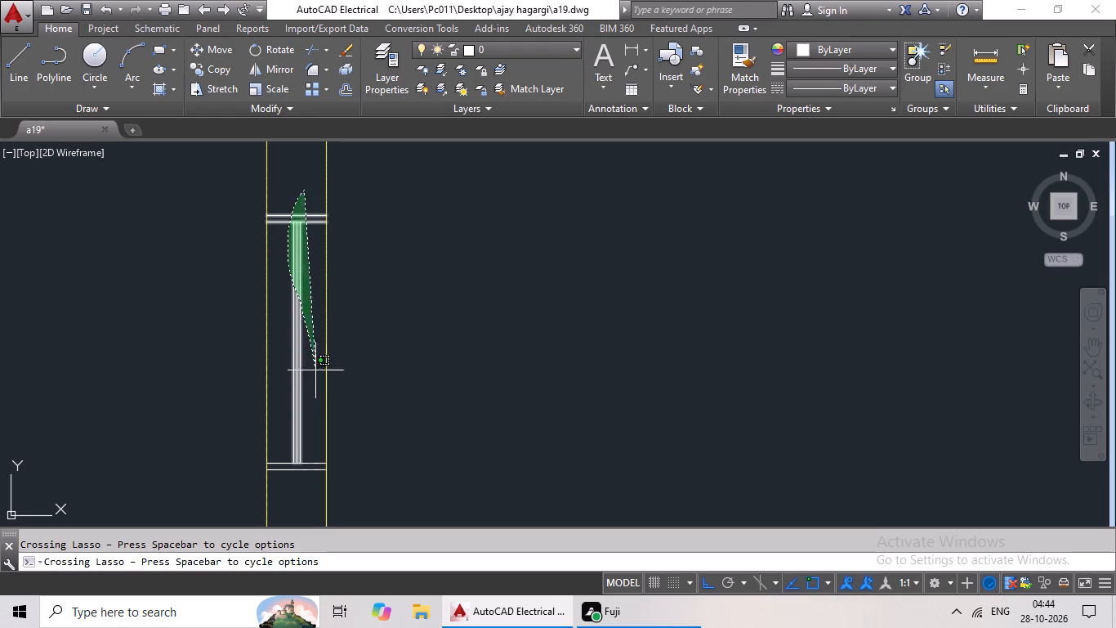
pyautogui.moveTo(316, 375); pyautogui.dragTo(294, 487)
pyautogui.scroll(-4, 540, 366)
pyautogui.moveTo(546, 363); pyautogui.dragTo(568, 264, button='middle')
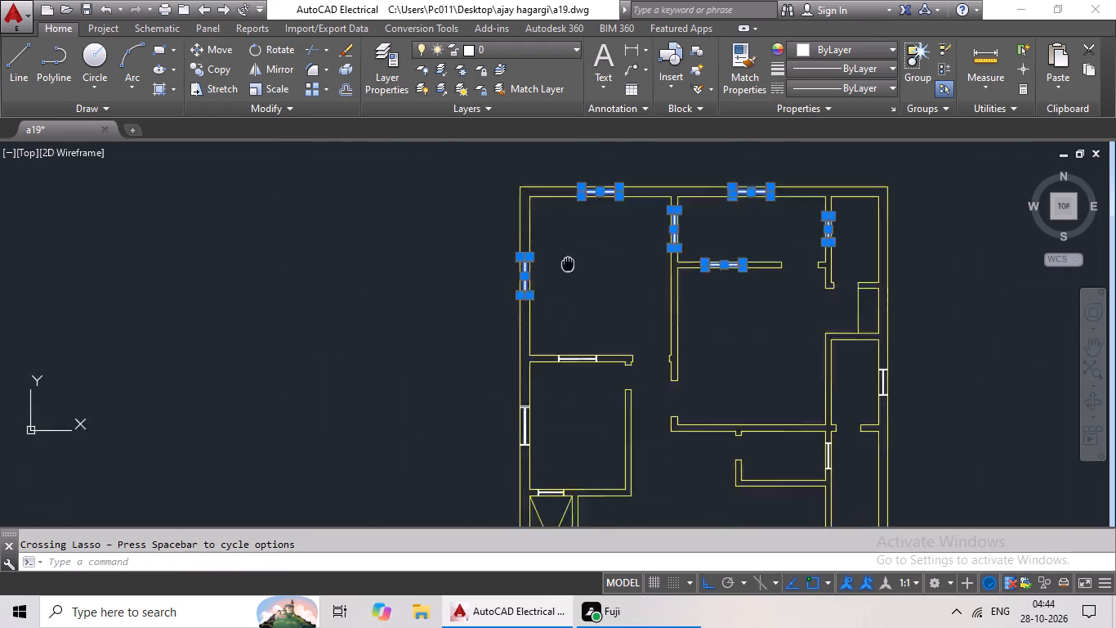
# Add the window in the northwest room's south wall to the selection.
pyautogui.moveTo(568, 264); pyautogui.dragTo(576, 231, button='middle')
pyautogui.scroll(5, 606, 311)
pyautogui.moveTo(720, 298); pyautogui.dragTo(472, 302)
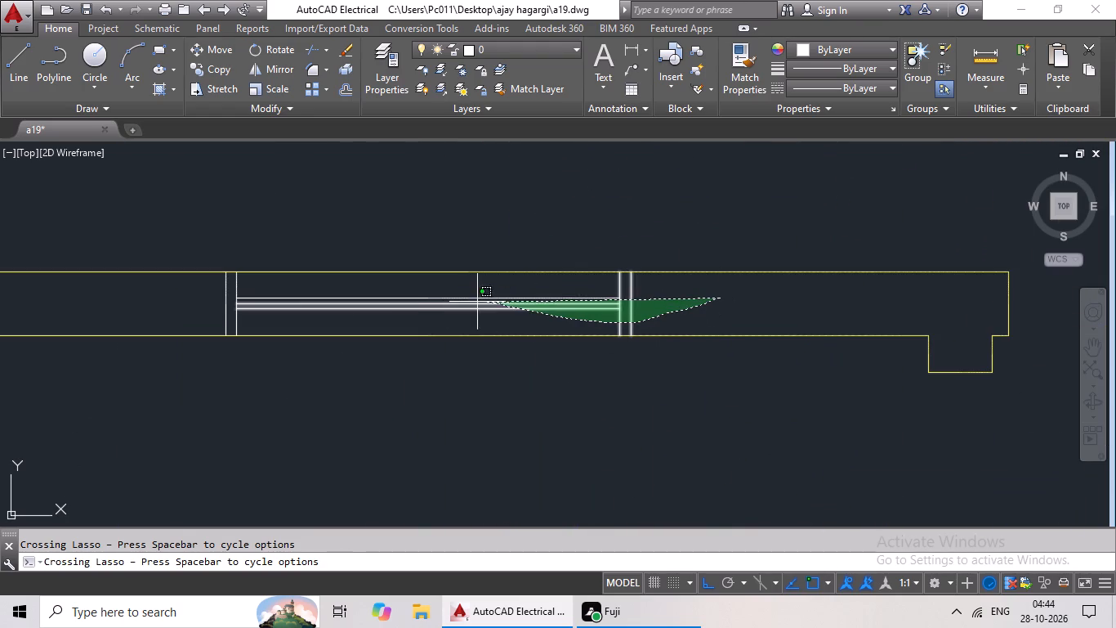
pyautogui.moveTo(472, 302); pyautogui.dragTo(178, 298)
pyautogui.scroll(-5, 321, 288)
# Add the window in the east exterior wall to the selection.
pyautogui.moveTo(388, 370); pyautogui.dragTo(416, 312, button='middle')
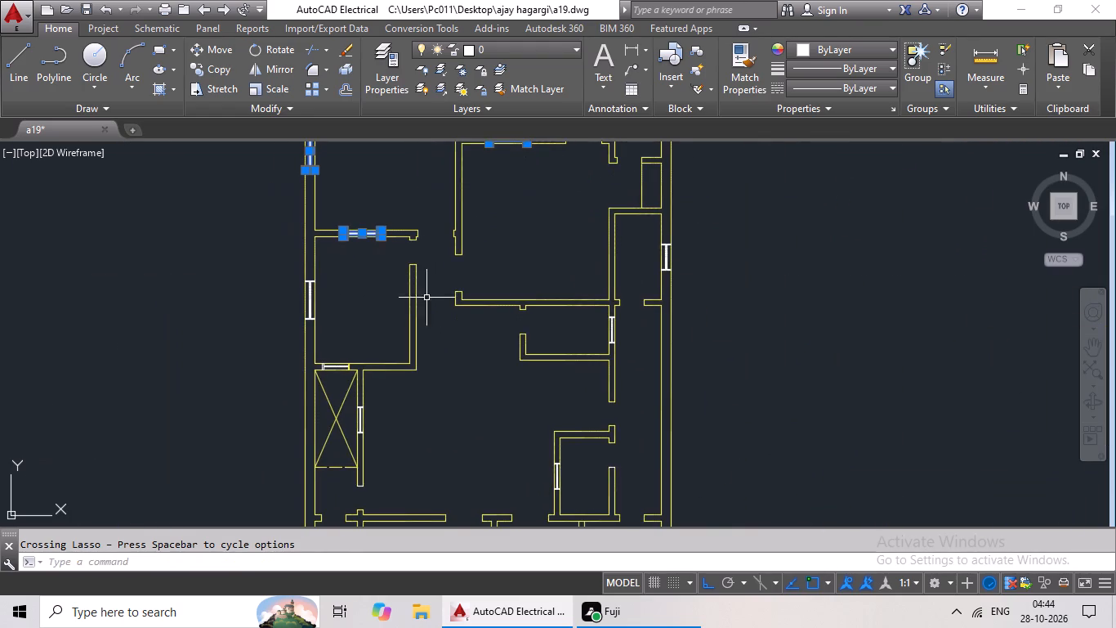
pyautogui.moveTo(534, 280); pyautogui.dragTo(315, 294, button='middle')
pyautogui.scroll(5, 422, 276)
pyautogui.moveTo(574, 261); pyautogui.dragTo(495, 295, button='middle')
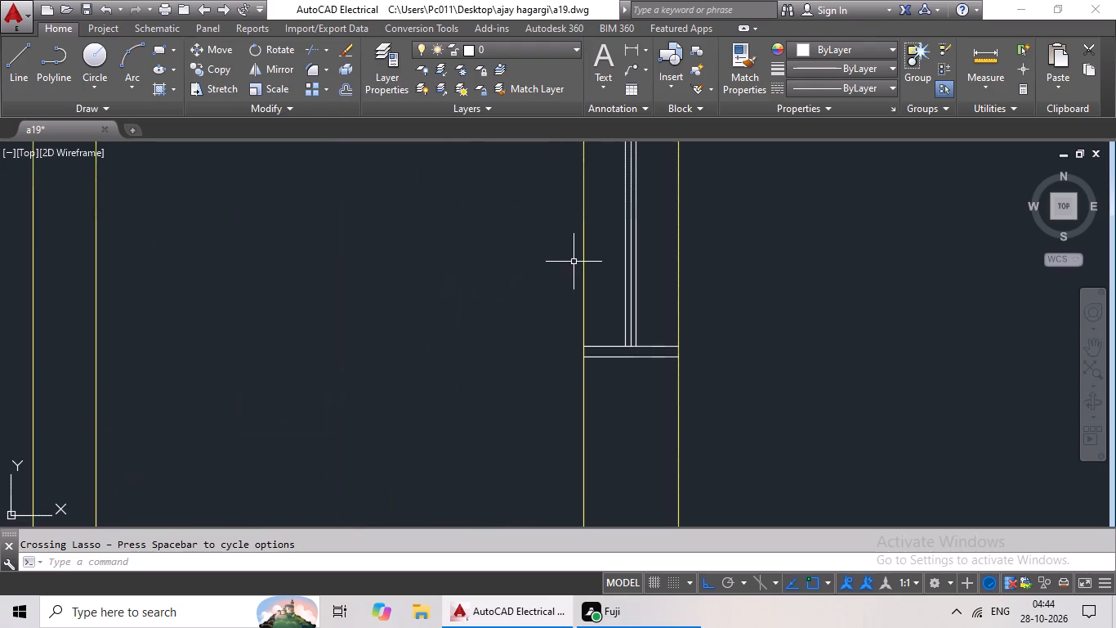
pyautogui.moveTo(495, 295); pyautogui.dragTo(446, 314, button='middle')
pyautogui.scroll(-1, 473, 283)
pyautogui.moveTo(503, 150); pyautogui.dragTo(470, 220)
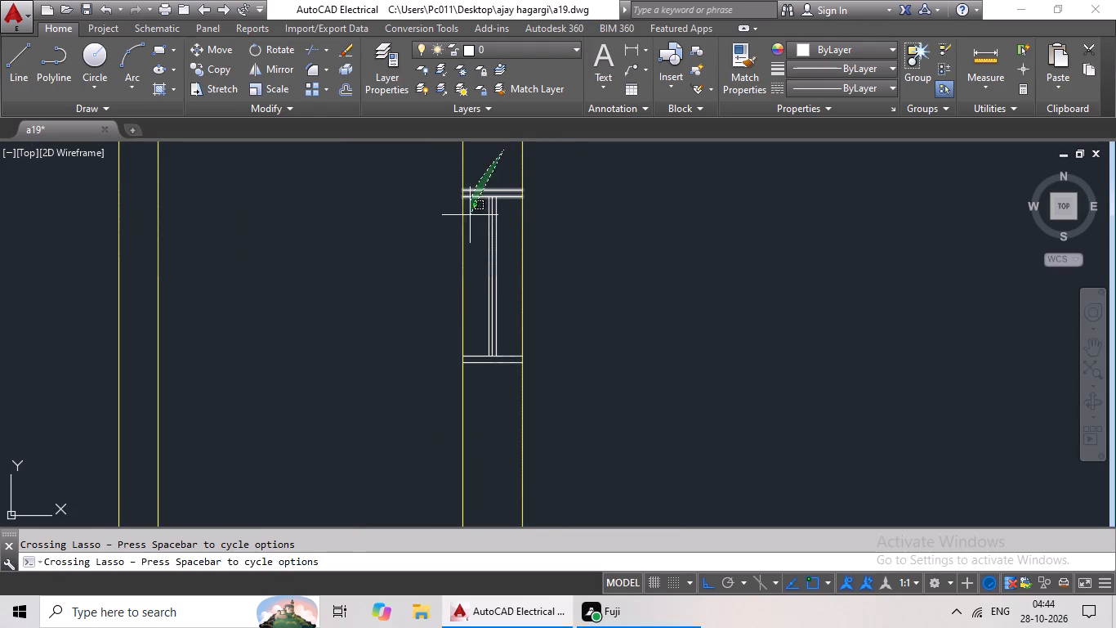
pyautogui.moveTo(470, 220); pyautogui.dragTo(504, 377)
pyautogui.scroll(-3, 368, 347)
# Add the west exterior wall window of the room south of the northwest room to the selection.
pyautogui.moveTo(362, 345); pyautogui.dragTo(362, 344, button='middle')
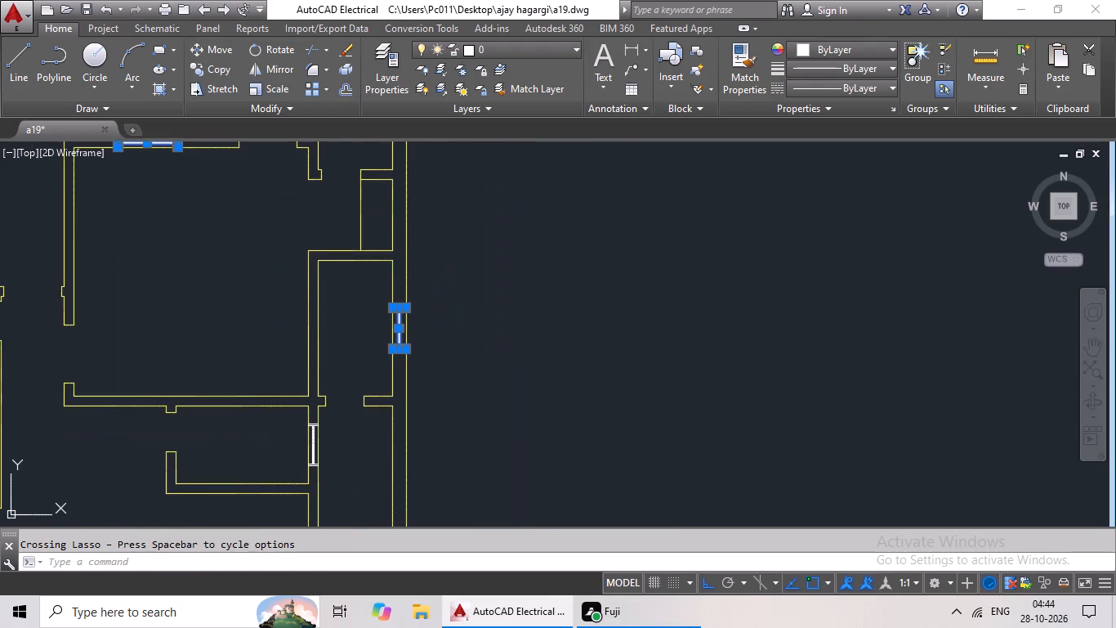
pyautogui.moveTo(362, 344); pyautogui.dragTo(522, 257, button='middle')
pyautogui.moveTo(230, 258); pyautogui.dragTo(600, 191, button='middle')
pyautogui.scroll(2, 363, 222)
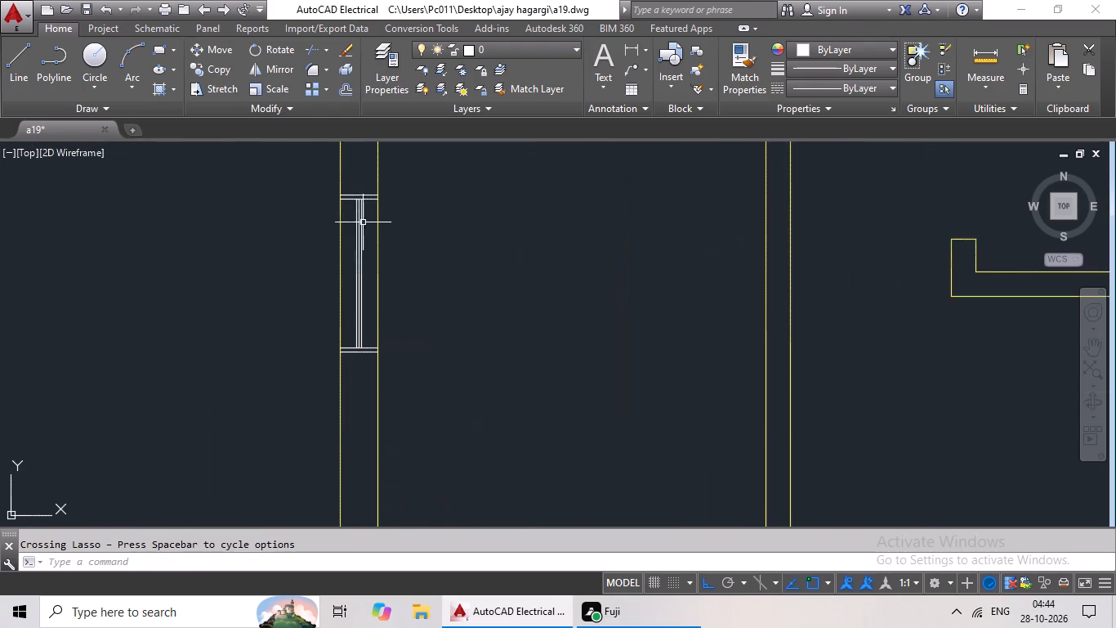
pyautogui.moveTo(368, 173); pyautogui.dragTo(365, 345)
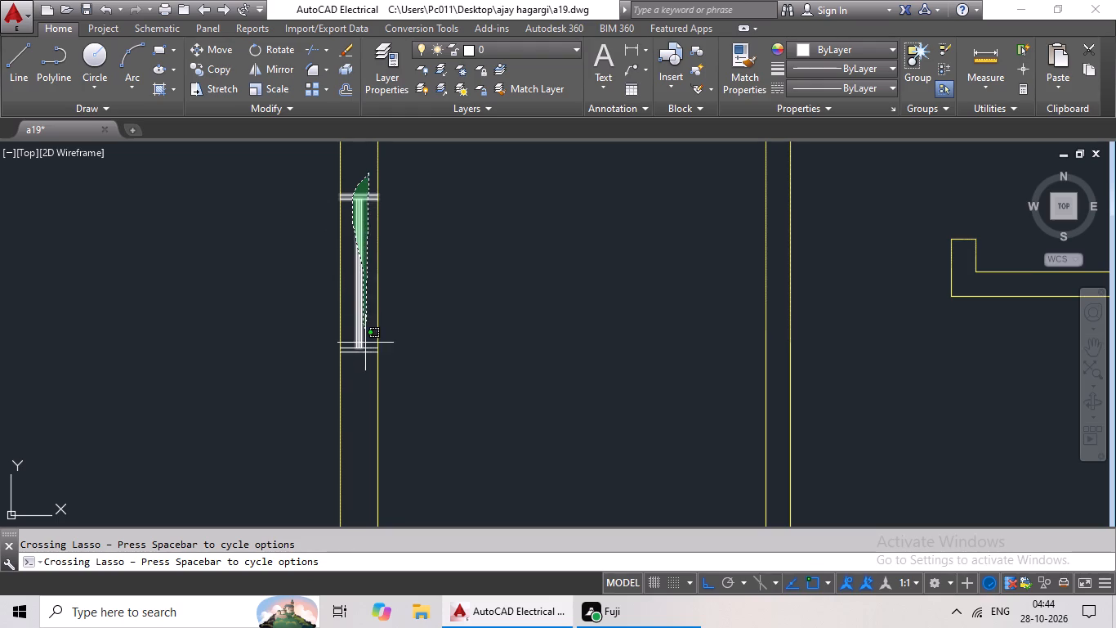
pyautogui.moveTo(365, 345); pyautogui.dragTo(356, 371)
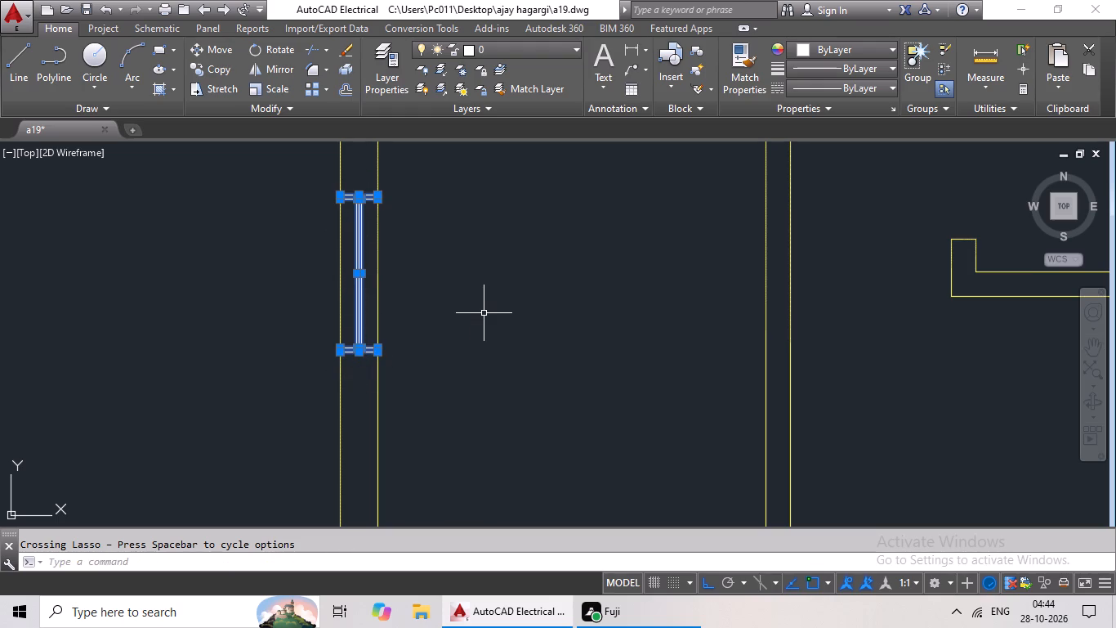
pyautogui.scroll(-3, 617, 350)
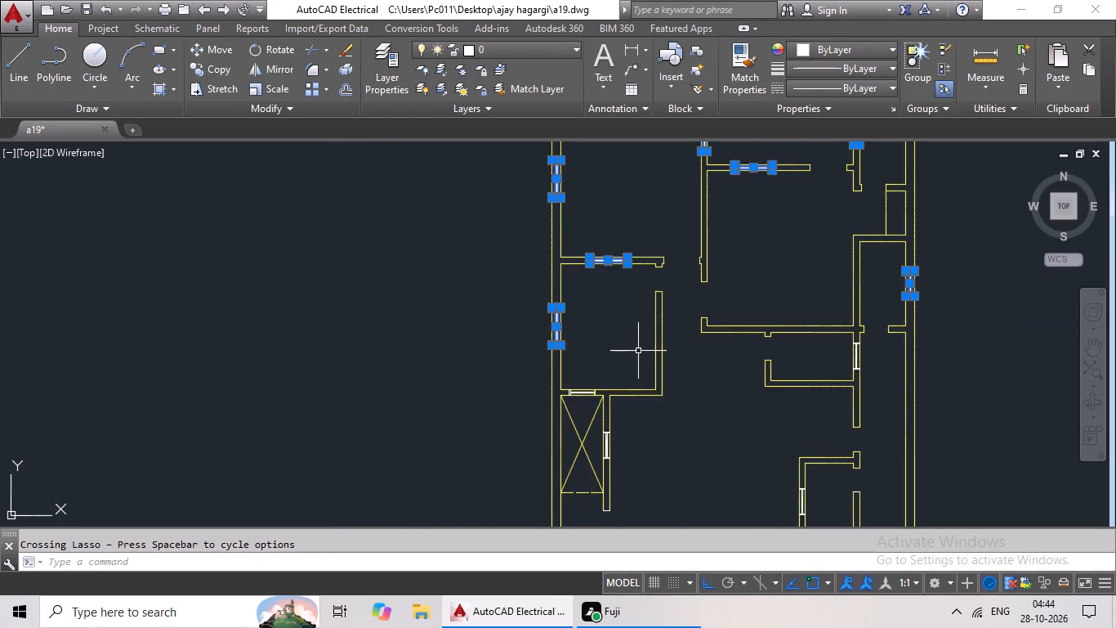
# Add the window in the east wall of the small room midway along the plan's east side to the selection.
pyautogui.moveTo(638, 353); pyautogui.dragTo(449, 331, button='middle')
pyautogui.scroll(3, 676, 351)
pyautogui.scroll(2, 660, 232)
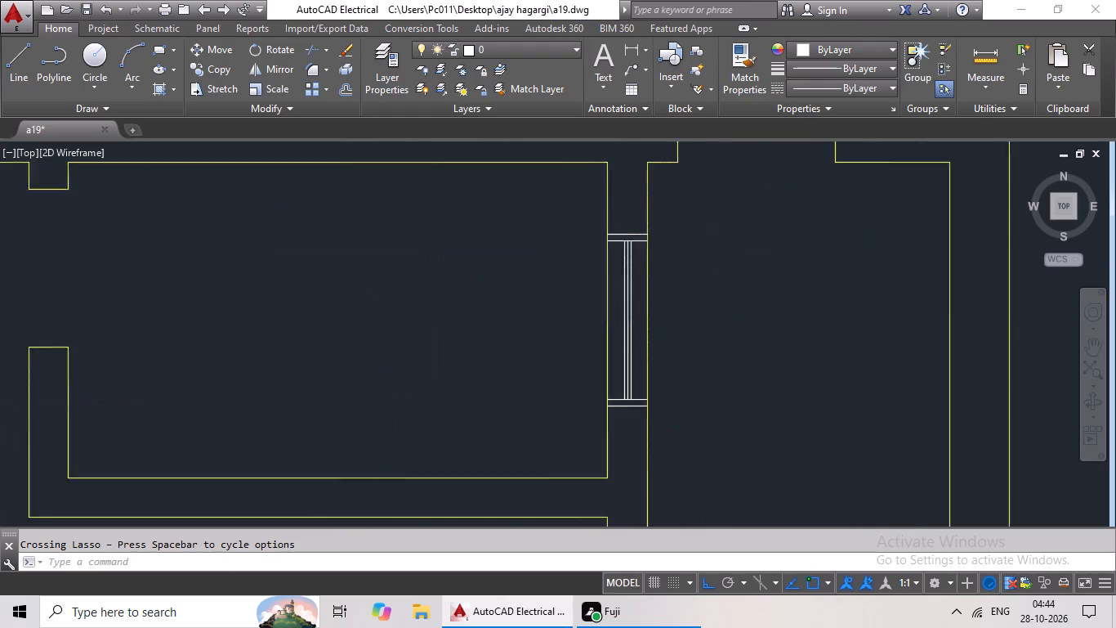
pyautogui.scroll(1, 660, 232)
pyautogui.scroll(-2, 632, 240)
pyautogui.moveTo(612, 189); pyautogui.dragTo(592, 267)
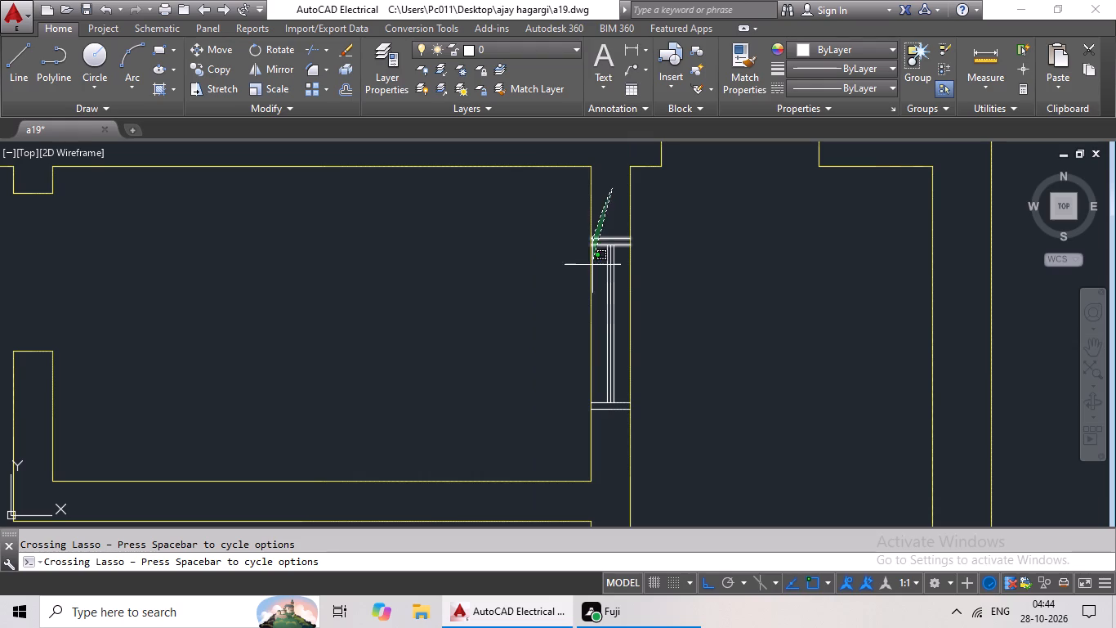
pyautogui.moveTo(592, 267); pyautogui.dragTo(630, 472)
pyautogui.scroll(-3, 709, 366)
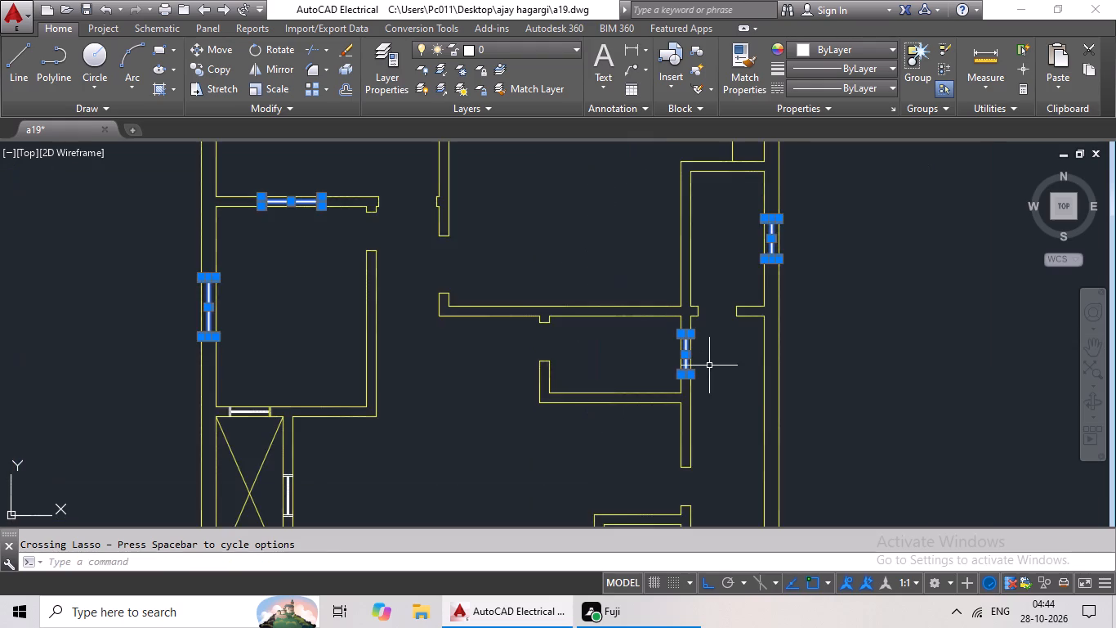
# Add the window in the wall directly north of the crossed shaft to the selection.
pyautogui.moveTo(709, 365); pyautogui.dragTo(757, 248, button='middle')
pyautogui.scroll(4, 283, 297)
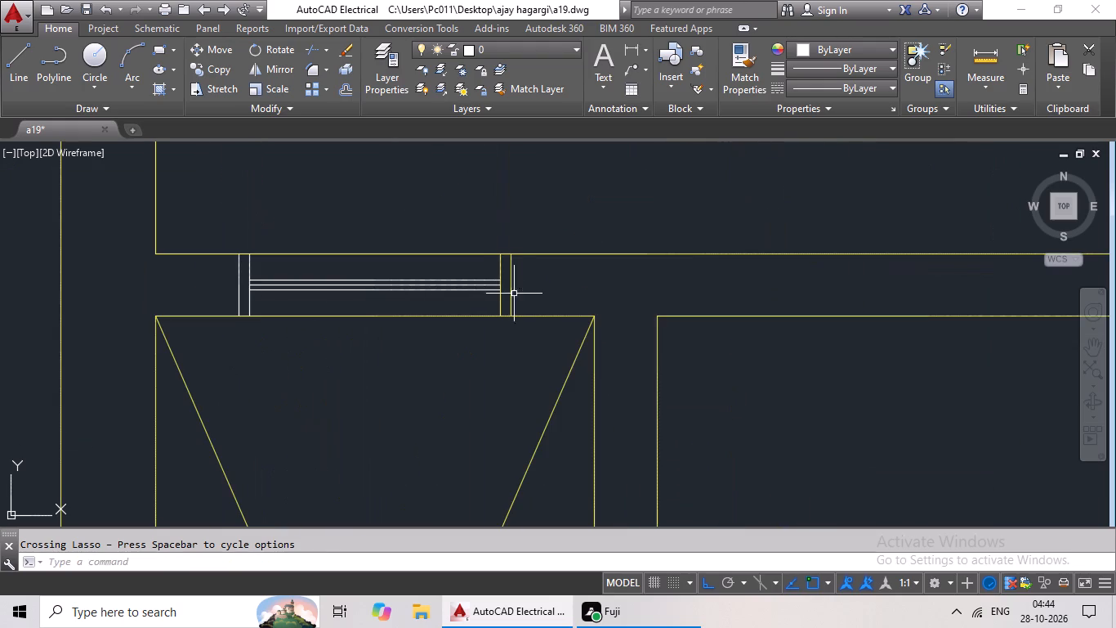
pyautogui.scroll(1, 538, 289)
pyautogui.moveTo(559, 280); pyautogui.dragTo(217, 266)
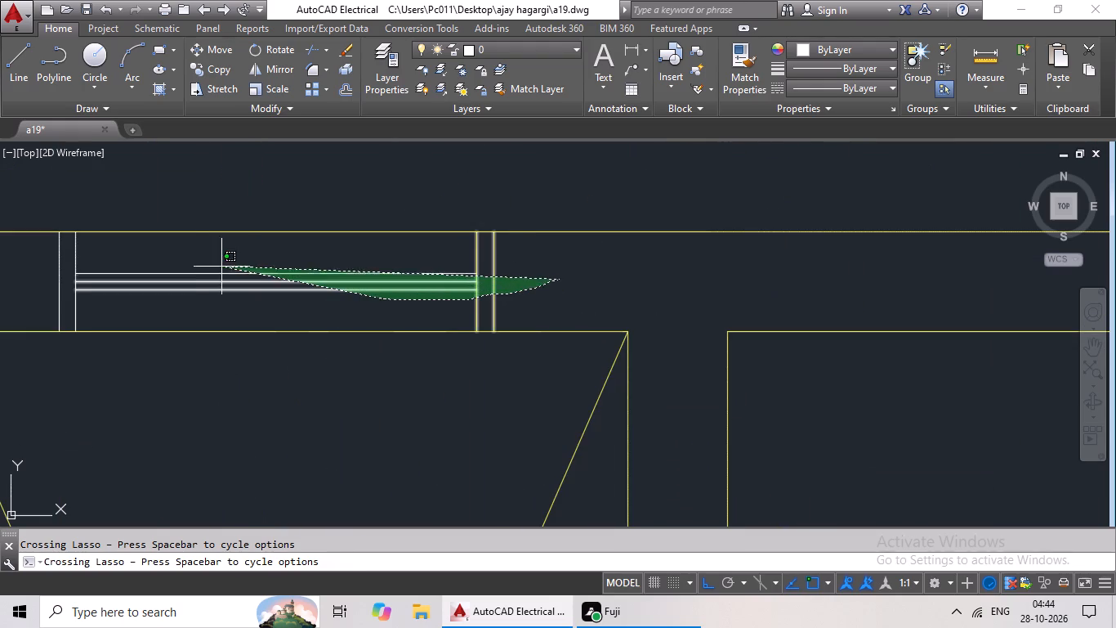
pyautogui.moveTo(217, 266); pyautogui.dragTo(8, 272)
pyautogui.scroll(-3, 431, 270)
# Add the window in the wall on the east side of the crossed shaft to the selection.
pyautogui.moveTo(455, 295); pyautogui.dragTo(496, 161, button='middle')
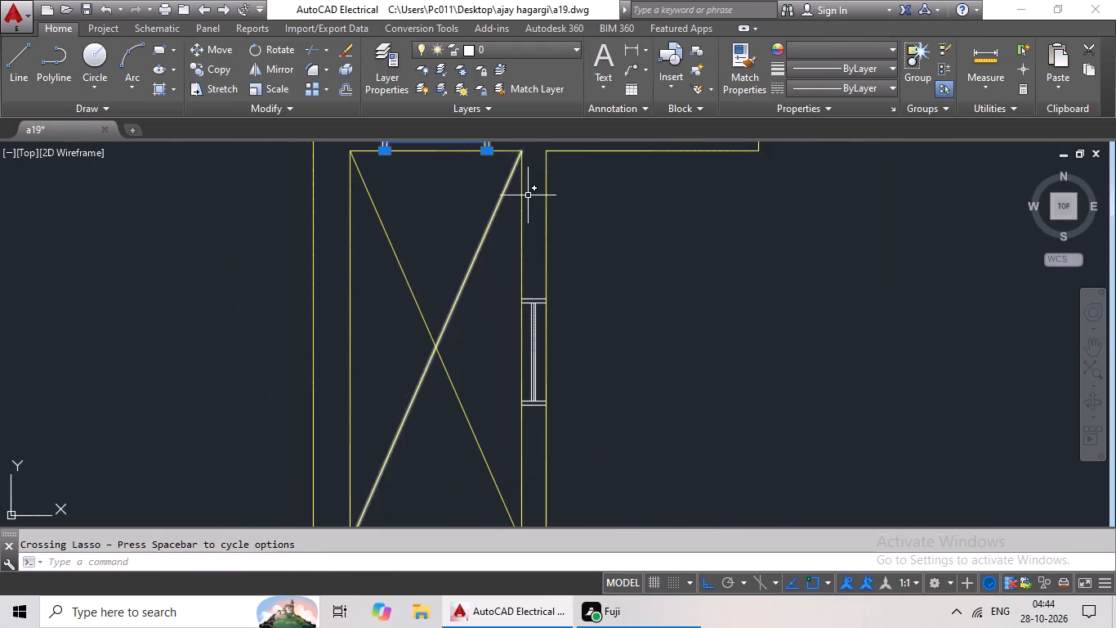
pyautogui.moveTo(595, 343); pyautogui.dragTo(591, 264, button='middle')
pyautogui.scroll(1, 557, 293)
pyautogui.moveTo(557, 293); pyautogui.dragTo(520, 330, button='middle')
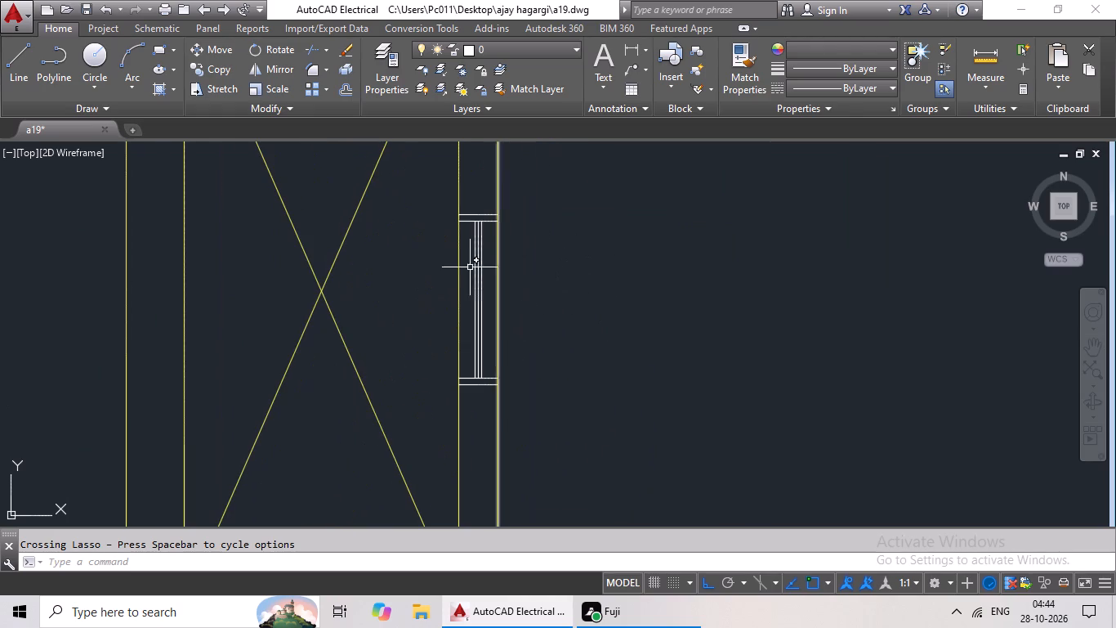
pyautogui.moveTo(482, 183); pyautogui.dragTo(484, 332)
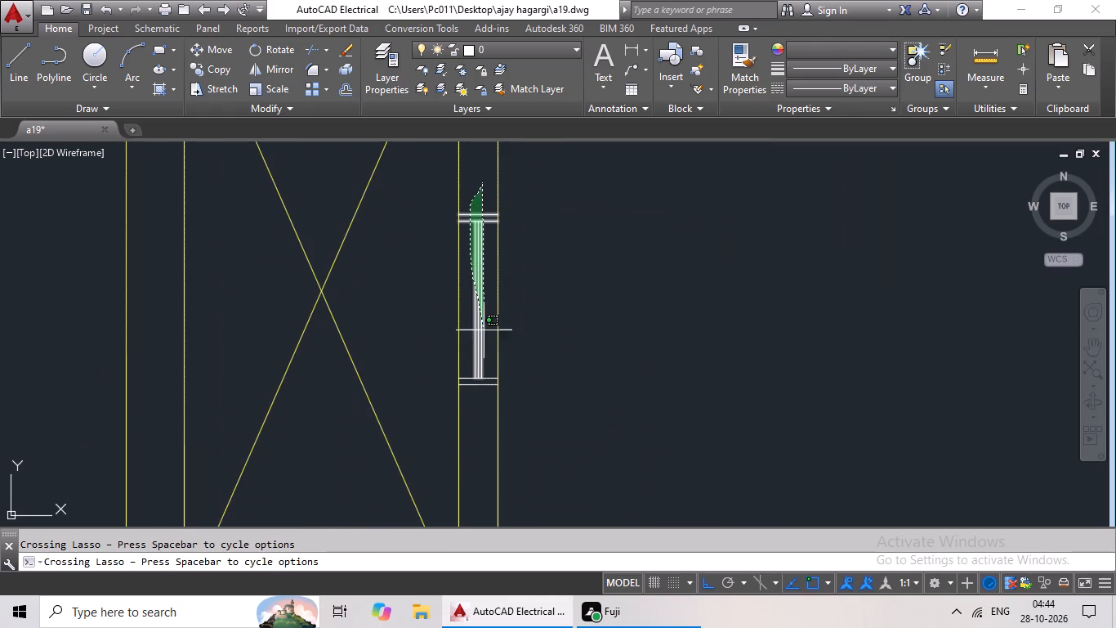
pyautogui.moveTo(484, 332); pyautogui.dragTo(475, 417)
pyautogui.scroll(-4, 587, 336)
# Add the window in the west wall of the small room north of the stairs to the selection.
pyautogui.moveTo(633, 346); pyautogui.dragTo(483, 280, button='middle')
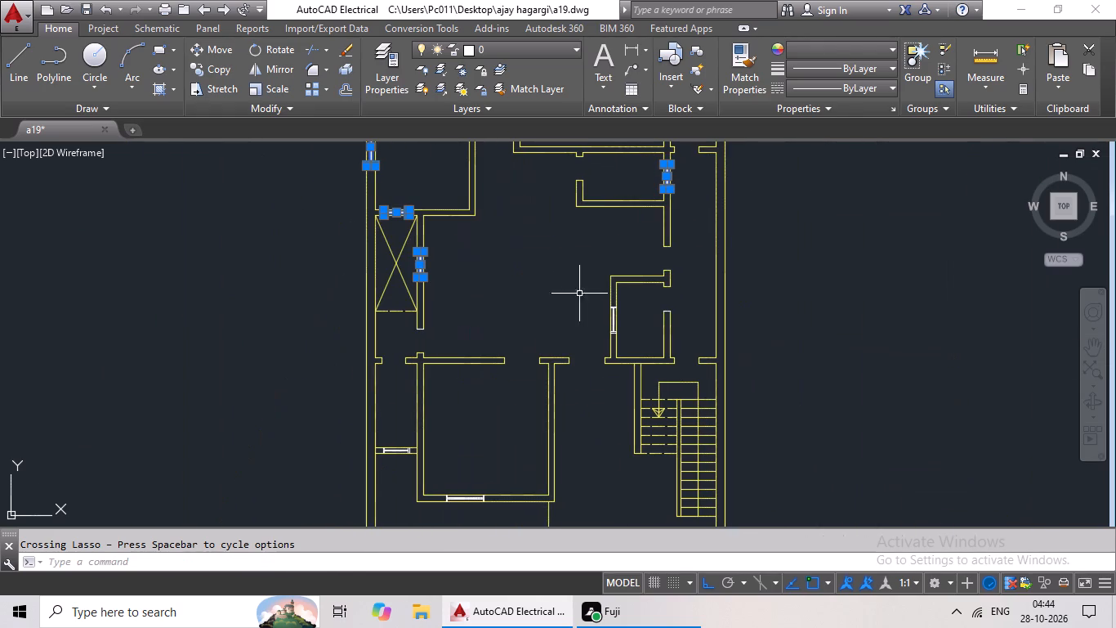
pyautogui.scroll(3, 617, 332)
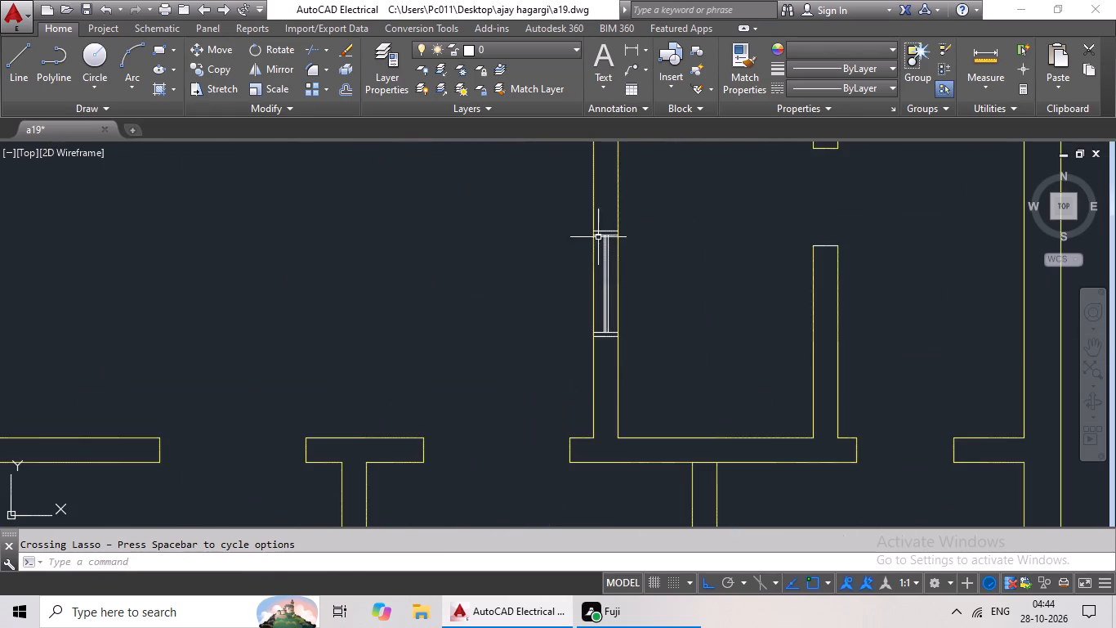
pyautogui.scroll(2, 600, 231)
pyautogui.moveTo(626, 188); pyautogui.dragTo(608, 433)
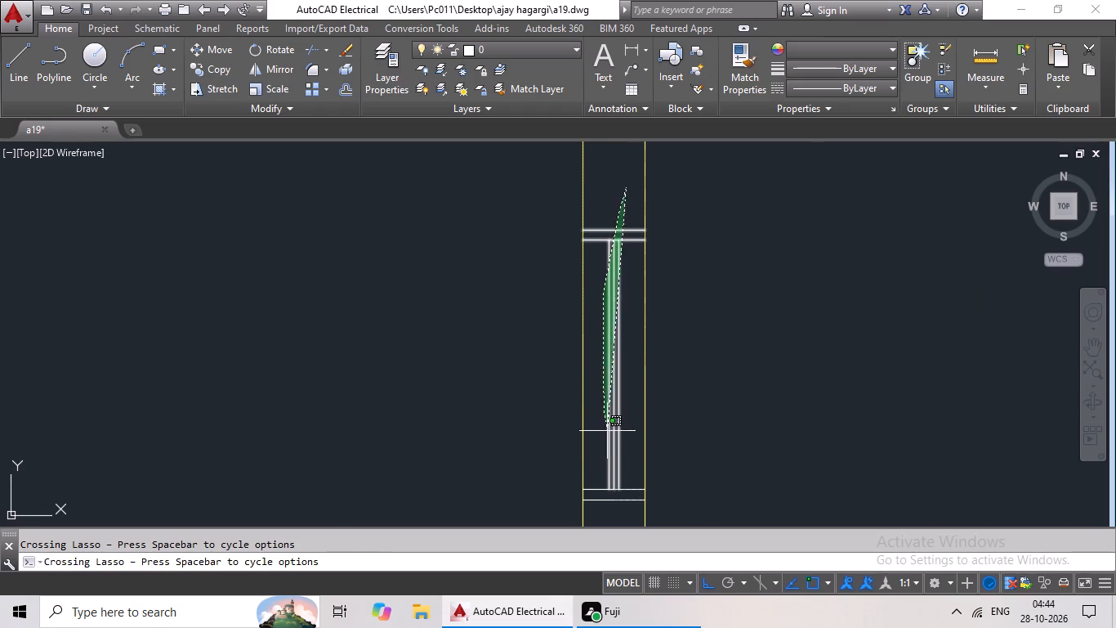
pyautogui.moveTo(608, 433); pyautogui.dragTo(626, 509)
pyautogui.scroll(-3, 742, 396)
# Add the window in the short cross wall of the narrow strip west of the southern room to the selection.
pyautogui.moveTo(764, 248); pyautogui.dragTo(761, 241, button='middle')
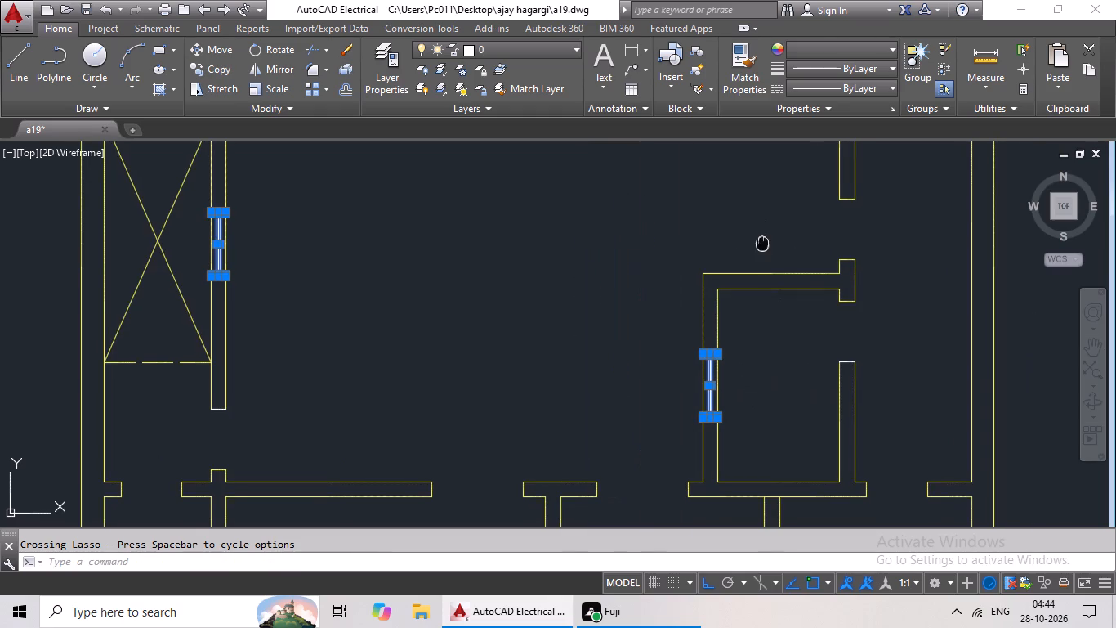
pyautogui.moveTo(761, 241); pyautogui.dragTo(761, 240, button='middle')
pyautogui.moveTo(813, 374); pyautogui.dragTo(798, 104, button='middle')
pyautogui.scroll(-2, 831, 276)
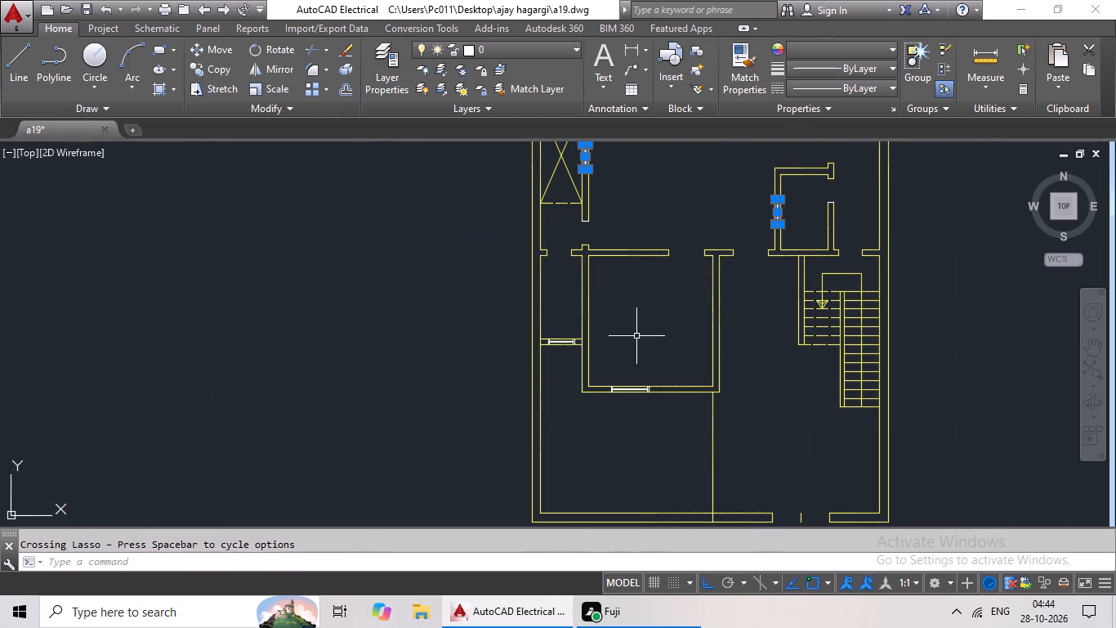
pyautogui.scroll(5, 558, 339)
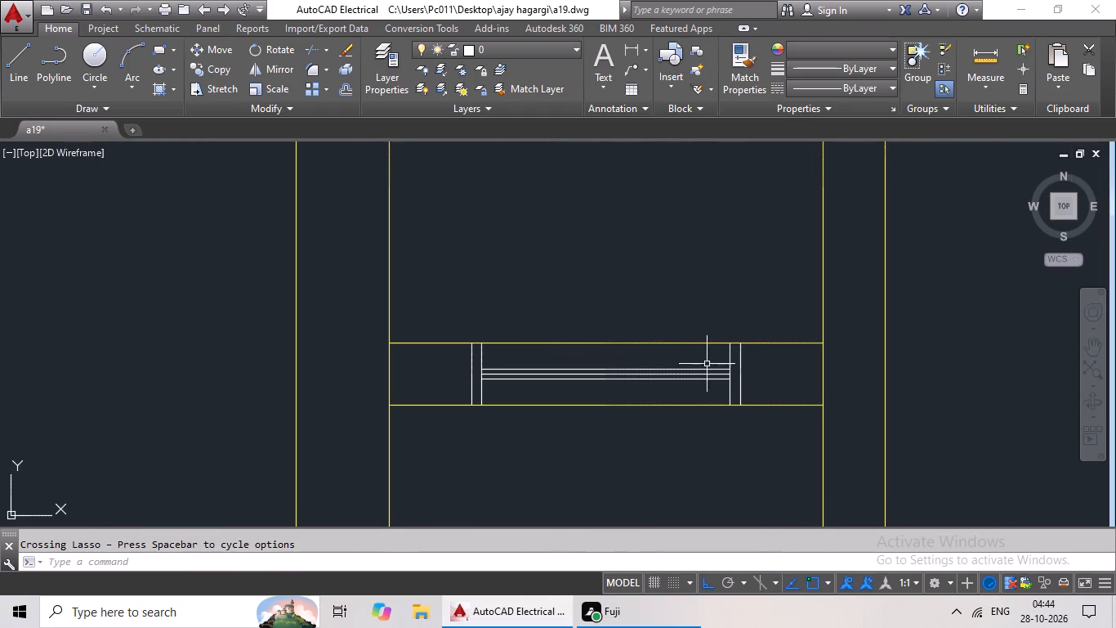
pyautogui.moveTo(771, 370); pyautogui.dragTo(507, 365)
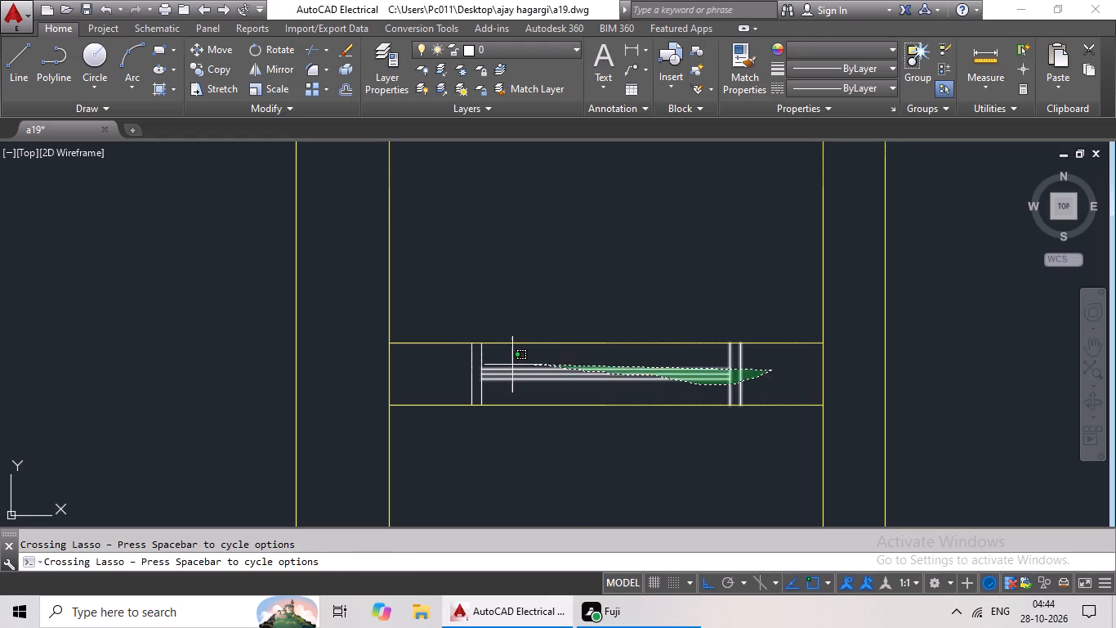
pyautogui.moveTo(507, 365); pyautogui.dragTo(465, 367)
pyautogui.scroll(-2, 624, 336)
pyautogui.scroll(-1, 863, 370)
# Add the window in the southern room's south wall to the selection.
pyautogui.moveTo(947, 374); pyautogui.dragTo(638, 315, button='middle')
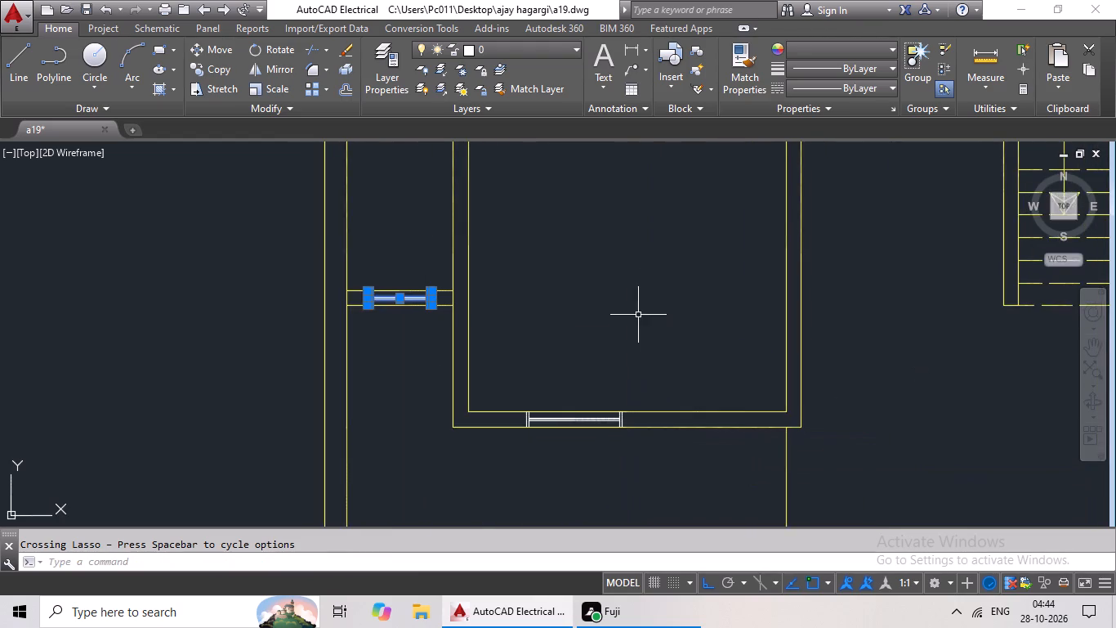
pyautogui.moveTo(642, 316); pyautogui.dragTo(656, 228, button='middle')
pyautogui.scroll(5, 623, 342)
pyautogui.scroll(-2, 765, 301)
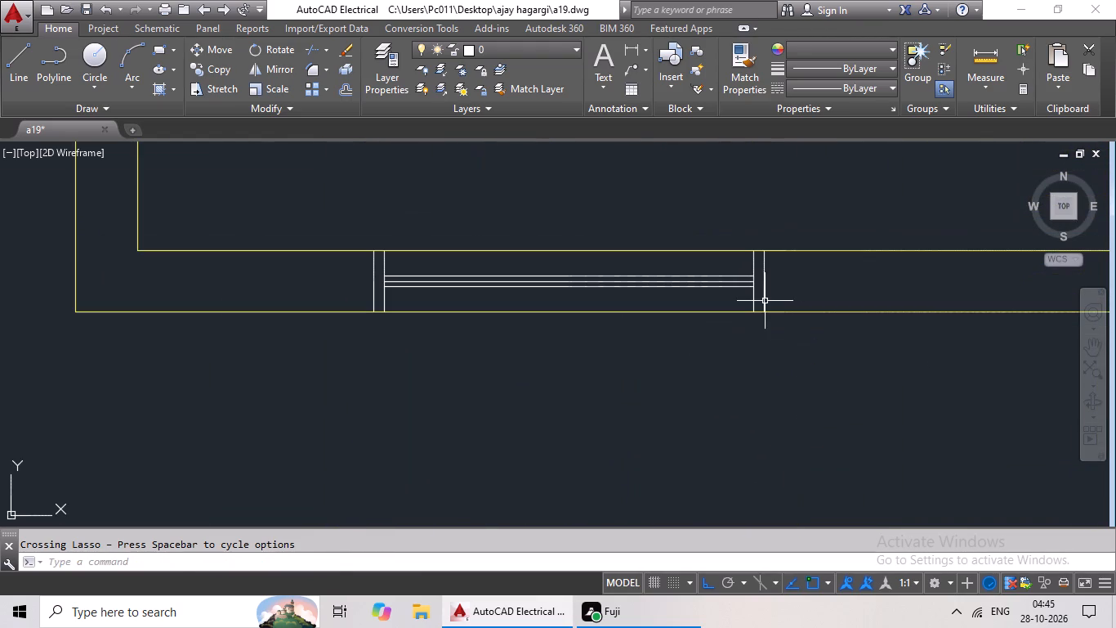
pyautogui.moveTo(852, 275); pyautogui.dragTo(420, 273)
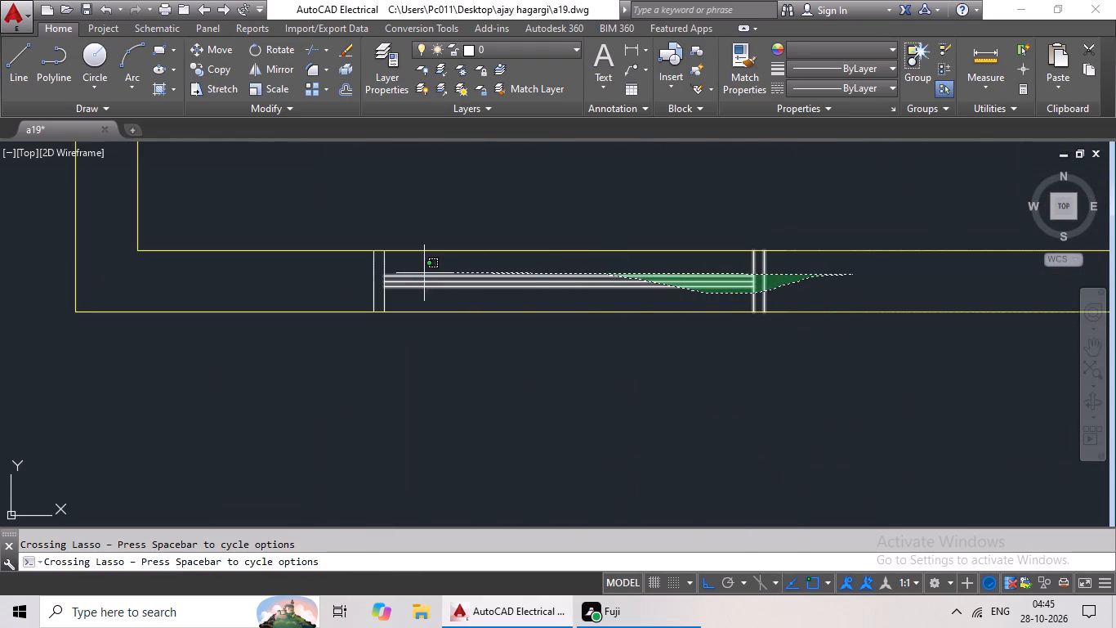
pyautogui.moveTo(420, 273); pyautogui.dragTo(370, 281)
pyautogui.scroll(-2, 502, 296)
# Add the north end line and west line of the small room's east wall stub, north of the stairs, to the selection.
pyautogui.moveTo(610, 349); pyautogui.dragTo(266, 326, button='middle')
pyautogui.scroll(-2, 449, 275)
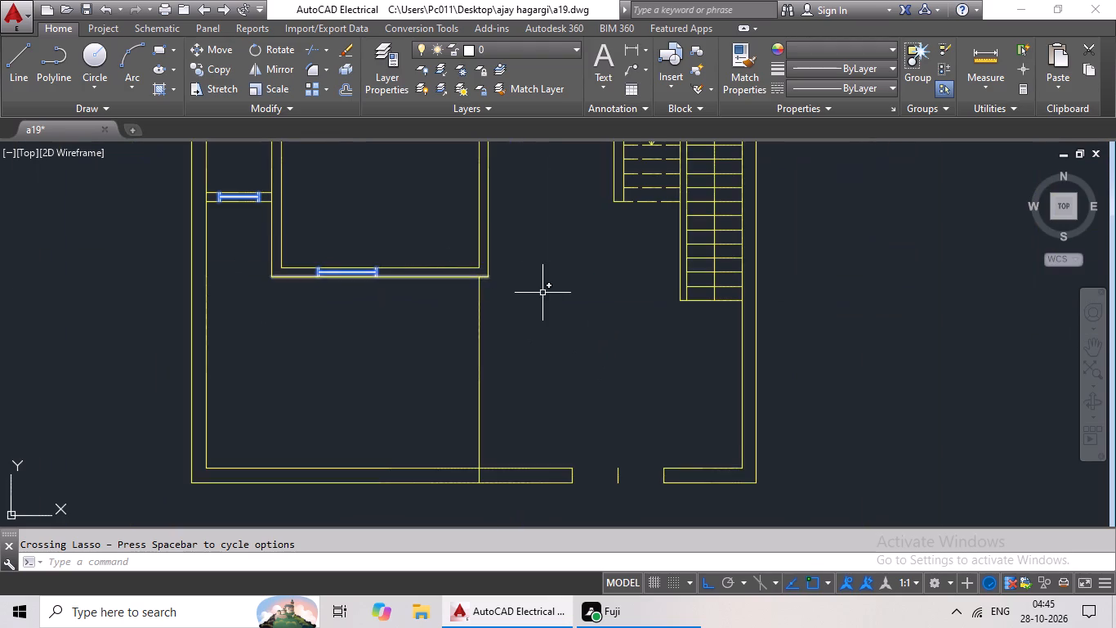
pyautogui.moveTo(552, 289); pyautogui.dragTo(476, 303, button='middle')
pyautogui.moveTo(574, 341); pyautogui.dragTo(494, 516, button='middle')
pyautogui.moveTo(431, 234); pyautogui.dragTo(429, 247, button='middle')
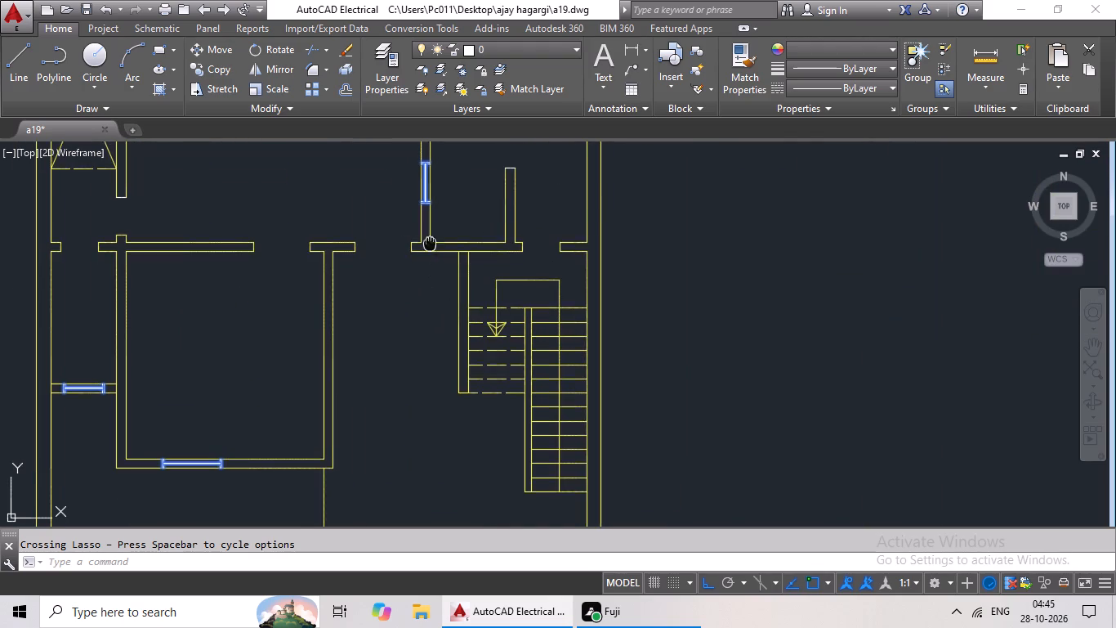
pyautogui.moveTo(429, 247); pyautogui.dragTo(406, 321, button='middle')
pyautogui.scroll(3, 477, 251)
pyautogui.moveTo(564, 225); pyautogui.dragTo(479, 275)
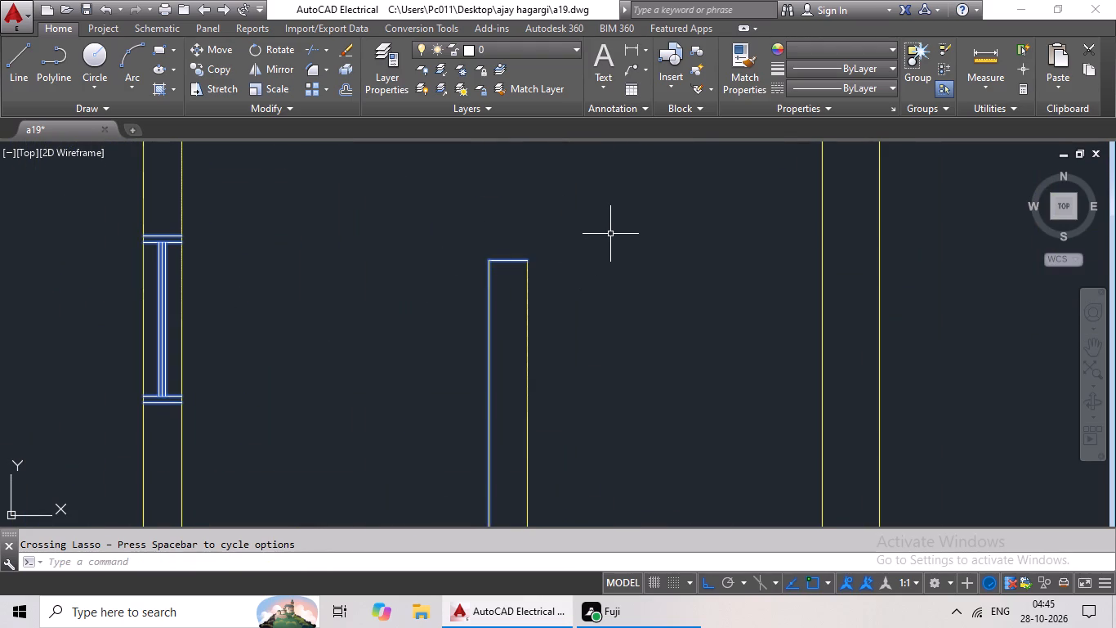
pyautogui.scroll(-2, 601, 242)
# Set the colour of all selected window and wall-stub lines to red and clear the selection.
pyautogui.moveTo(609, 240); pyautogui.dragTo(527, 321, button='middle')
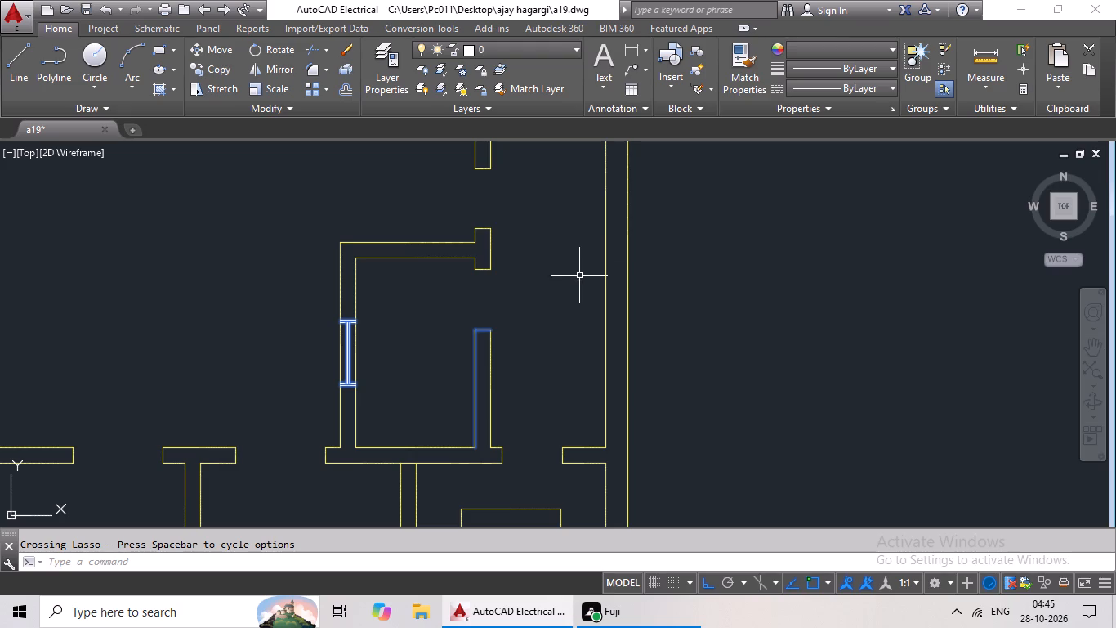
pyautogui.scroll(-2, 873, 176)
pyautogui.moveTo(846, 210); pyautogui.dragTo(697, 276, button='middle')
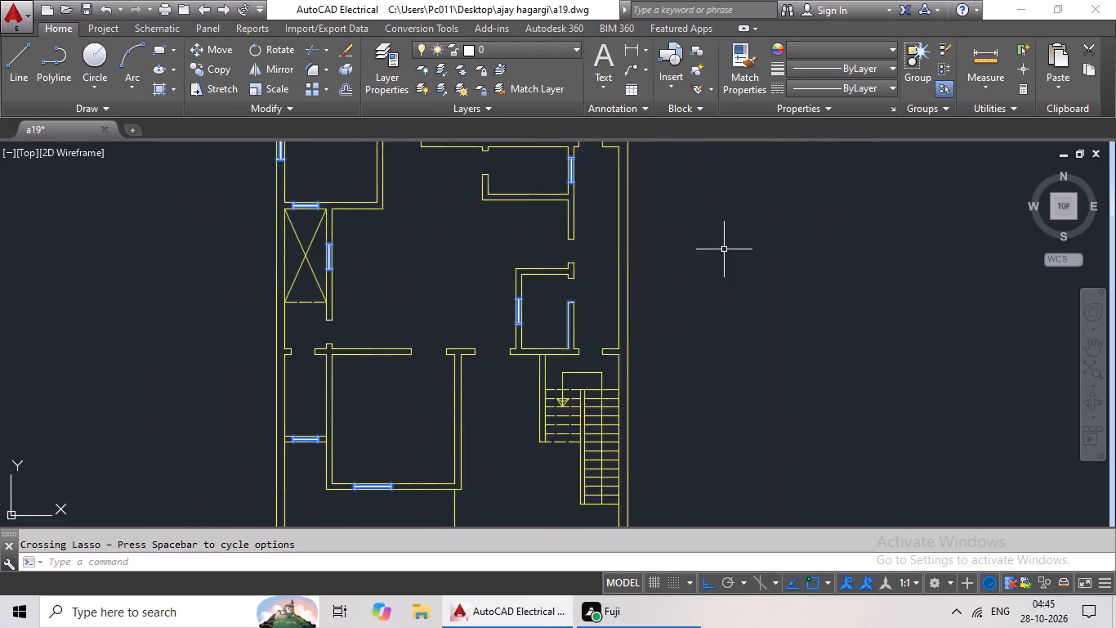
pyautogui.scroll(-2, 726, 248)
pyautogui.moveTo(770, 225); pyautogui.dragTo(699, 274, button='middle')
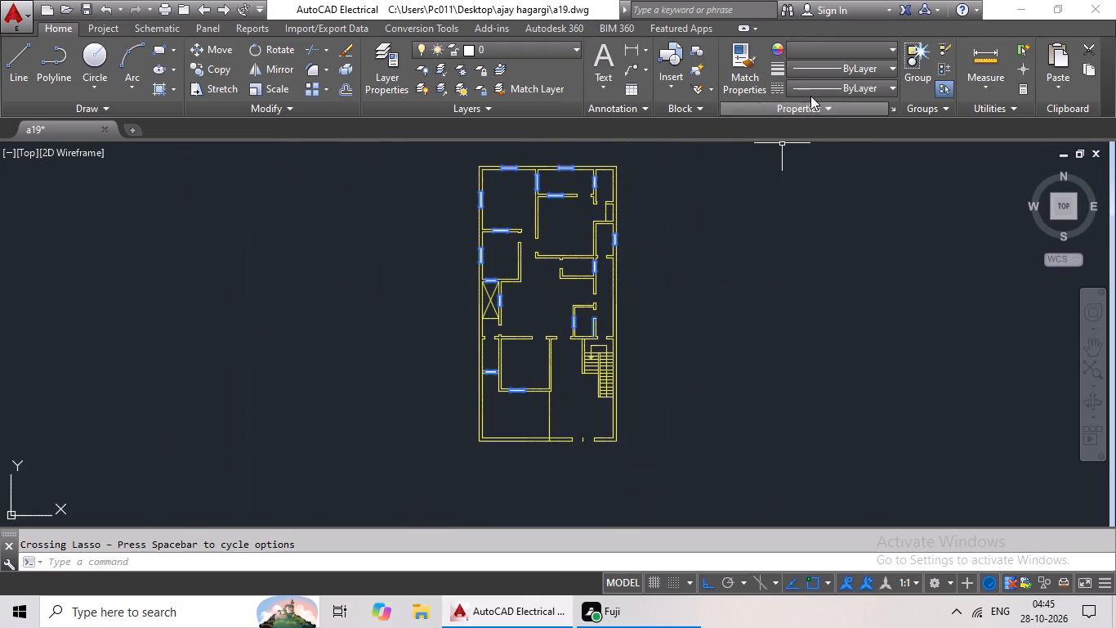
pyautogui.click(892, 46)
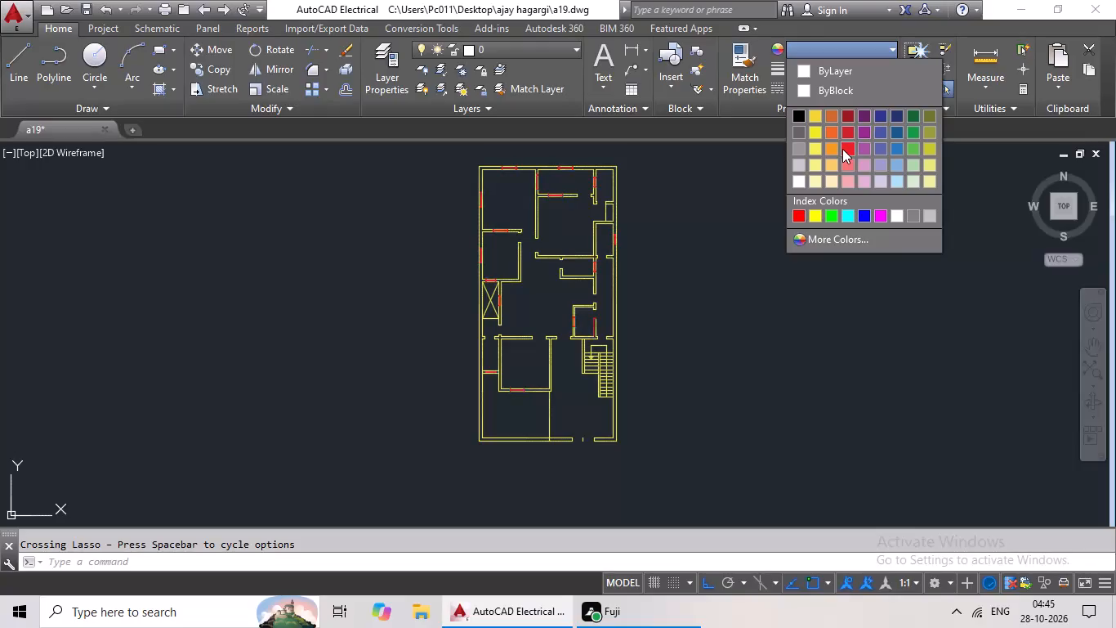
pyautogui.click(842, 149)
pyautogui.press('Escape')
pyautogui.press('Escape')
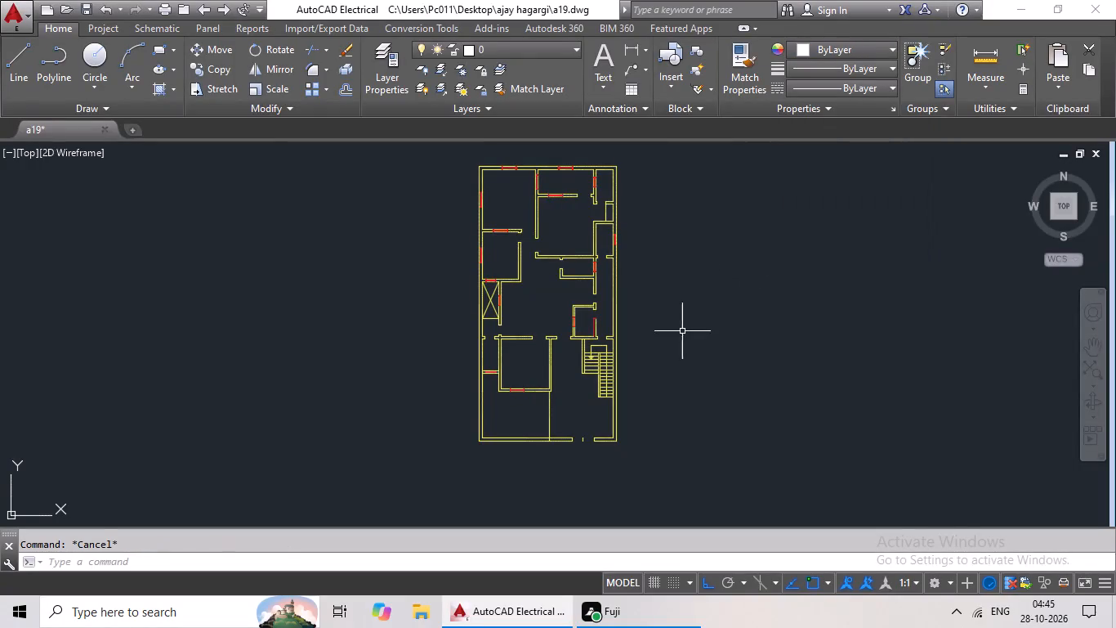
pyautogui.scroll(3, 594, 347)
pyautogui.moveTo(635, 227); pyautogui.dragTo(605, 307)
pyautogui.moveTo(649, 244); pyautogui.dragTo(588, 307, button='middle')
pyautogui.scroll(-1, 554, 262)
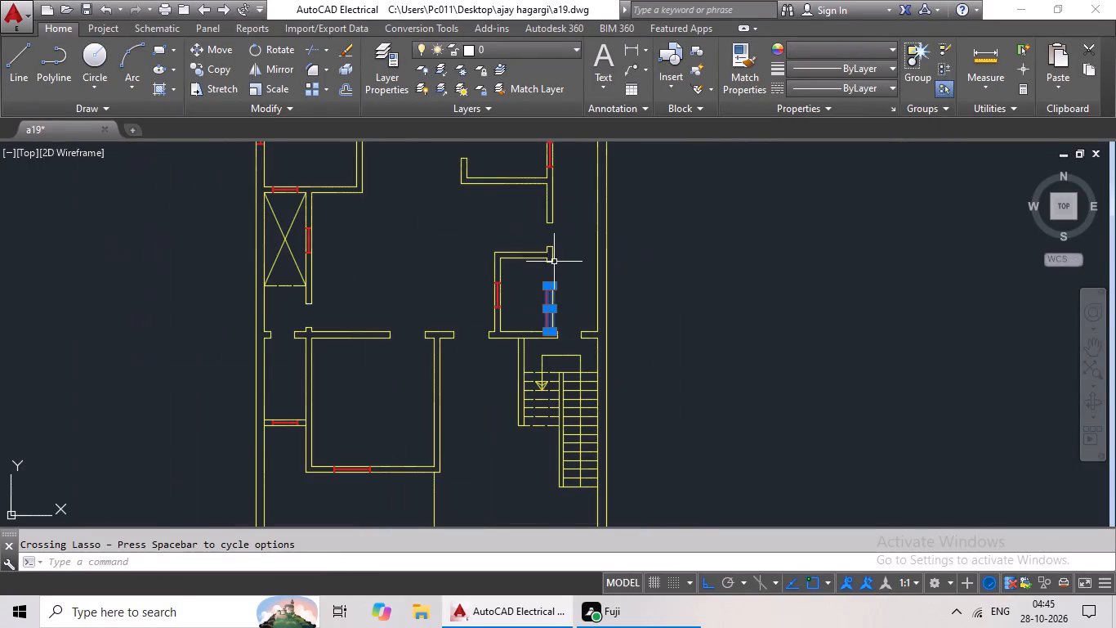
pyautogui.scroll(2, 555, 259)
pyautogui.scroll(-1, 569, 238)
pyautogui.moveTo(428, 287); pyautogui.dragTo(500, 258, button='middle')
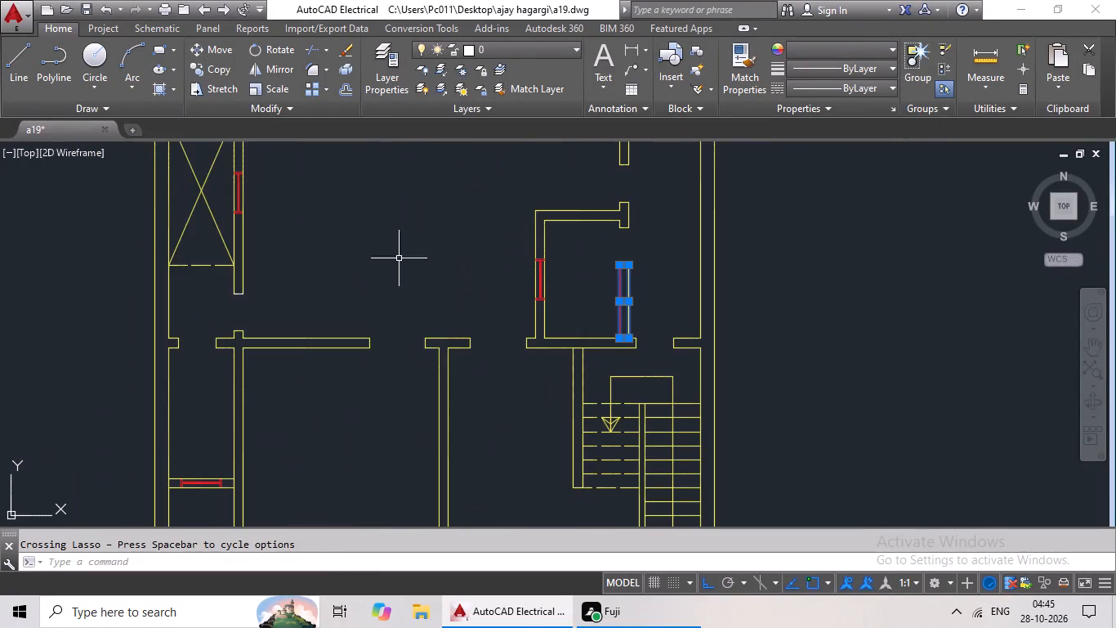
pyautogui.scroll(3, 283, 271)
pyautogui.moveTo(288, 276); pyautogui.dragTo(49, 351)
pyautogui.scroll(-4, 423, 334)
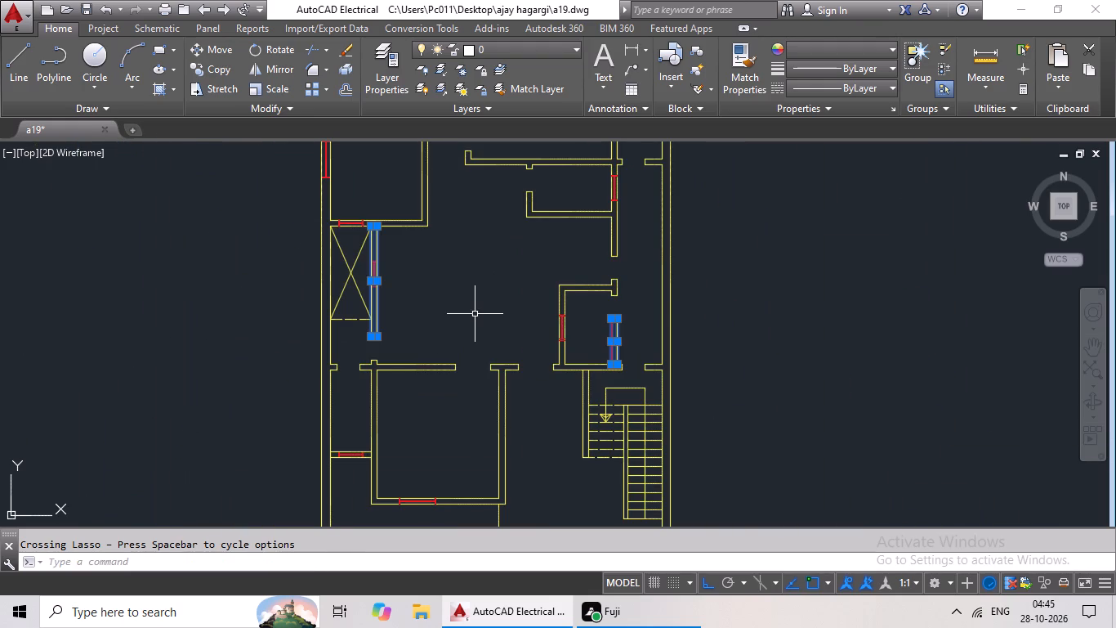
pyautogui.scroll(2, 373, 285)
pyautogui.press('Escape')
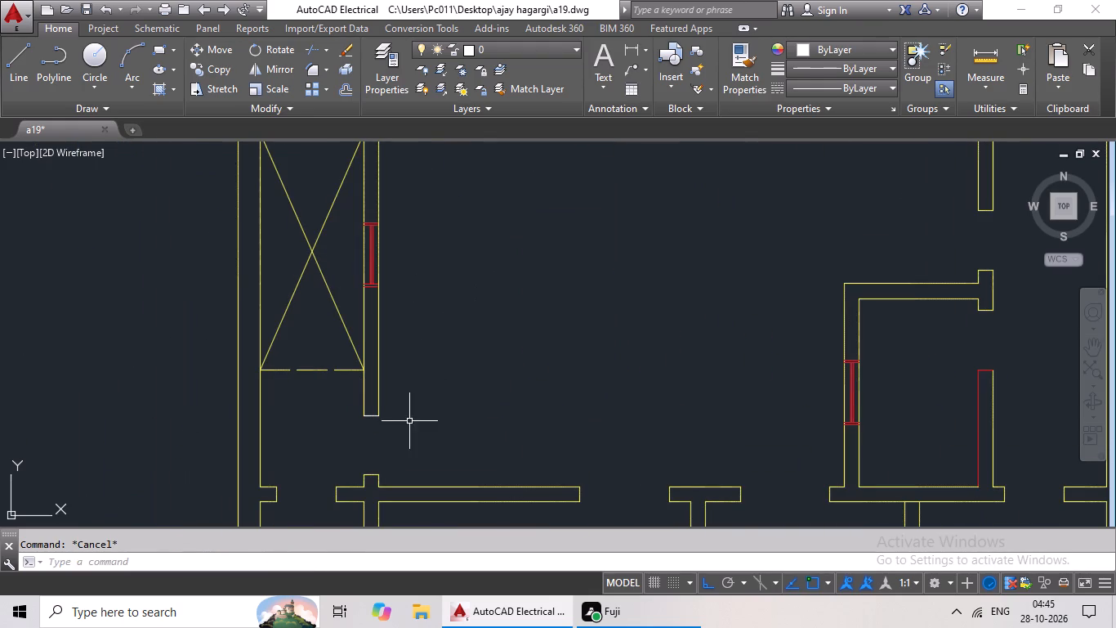
# Set the south end line of the shaft's east wall and the small room's red wall-stub lines to colour 248,246,176.
pyautogui.click(375, 416)
pyautogui.moveTo(512, 369); pyautogui.dragTo(260, 348, button='middle')
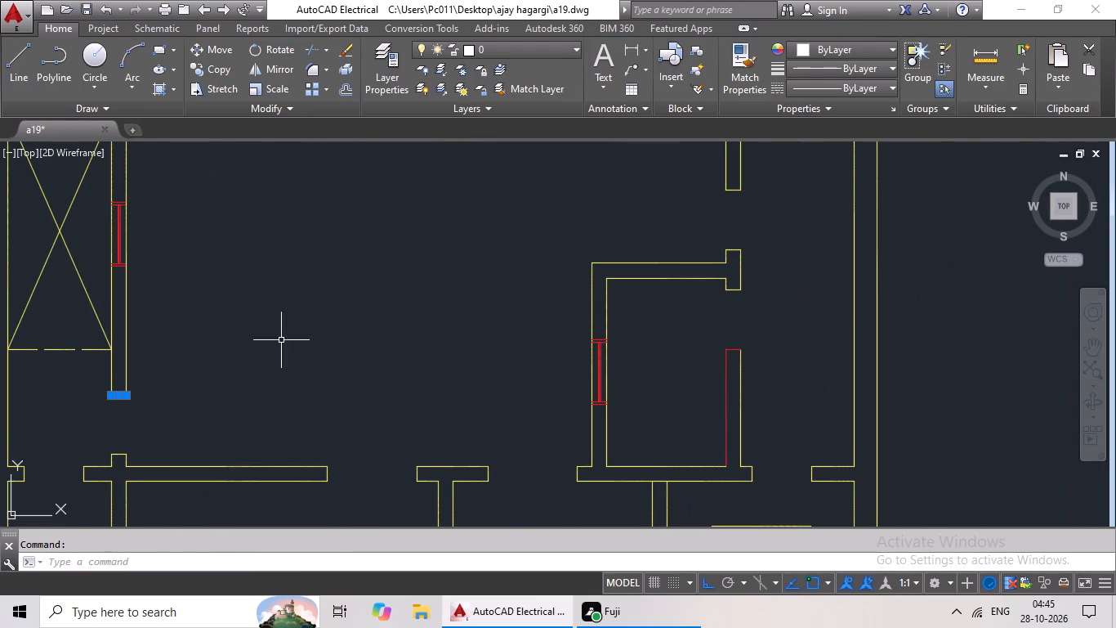
pyautogui.moveTo(745, 330); pyautogui.dragTo(719, 410)
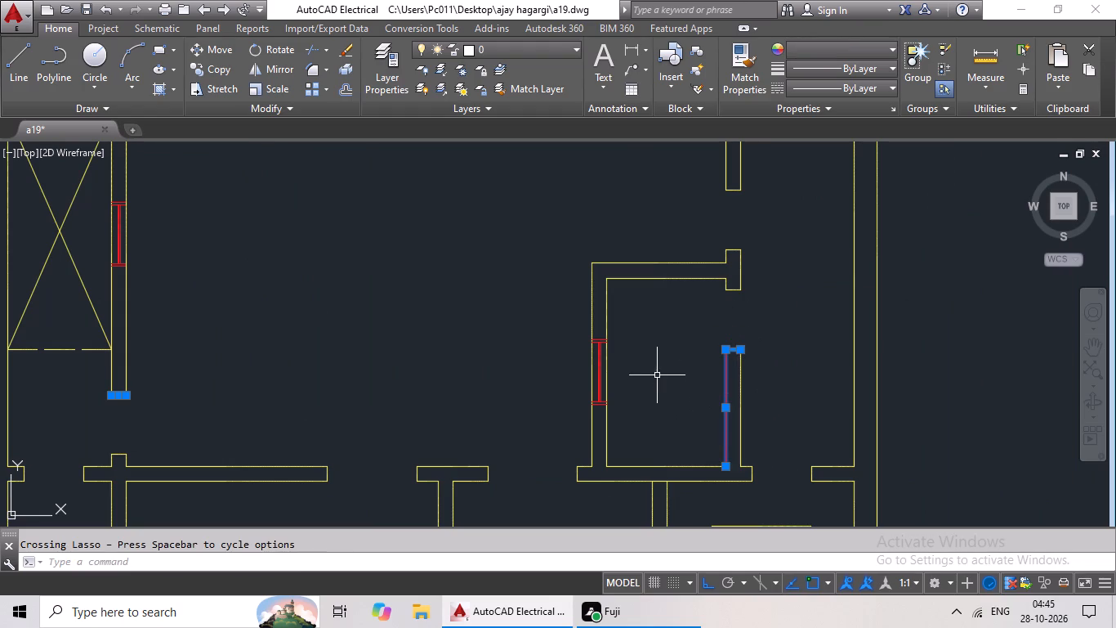
pyautogui.moveTo(770, 280); pyautogui.dragTo(698, 384, button='middle')
pyautogui.scroll(2, 663, 314)
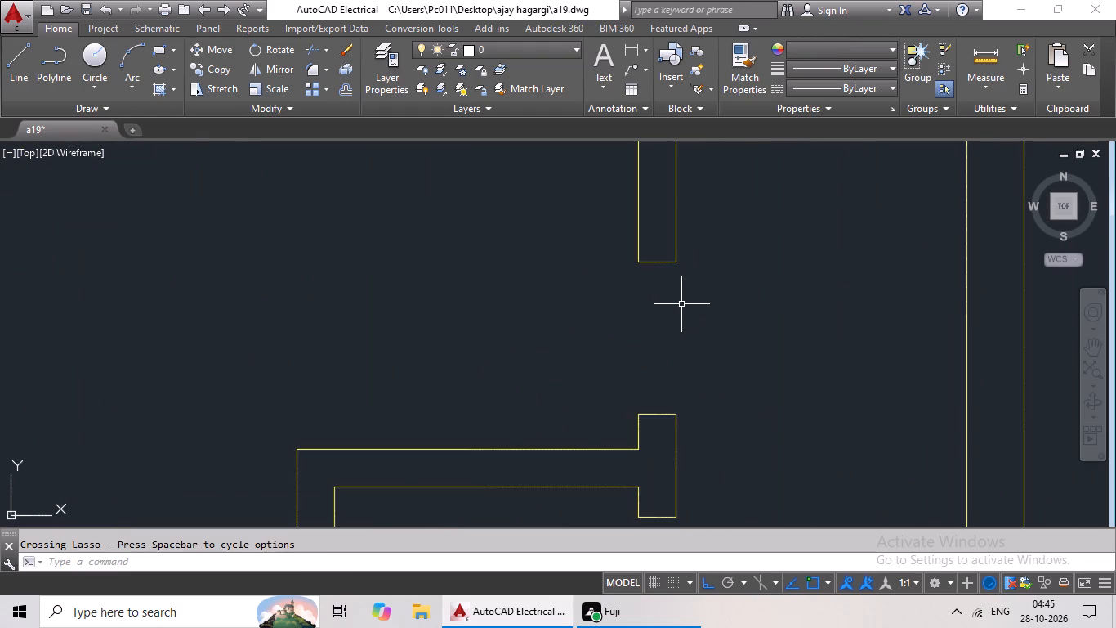
pyautogui.scroll(-3, 687, 314)
pyautogui.scroll(4, 685, 369)
pyautogui.scroll(-6, 694, 366)
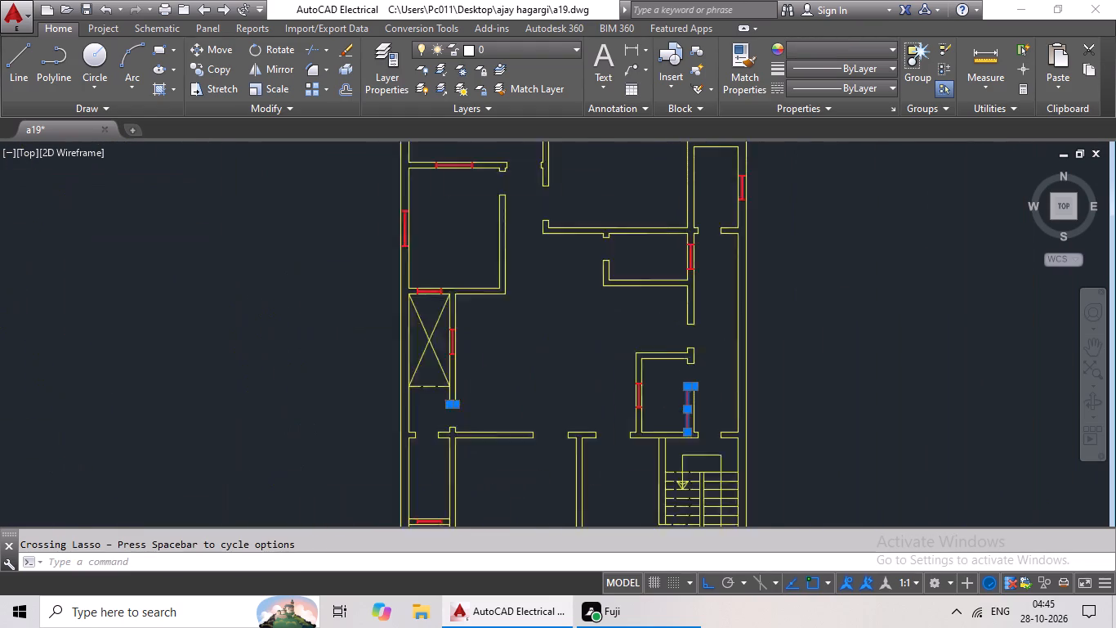
pyautogui.click(895, 52)
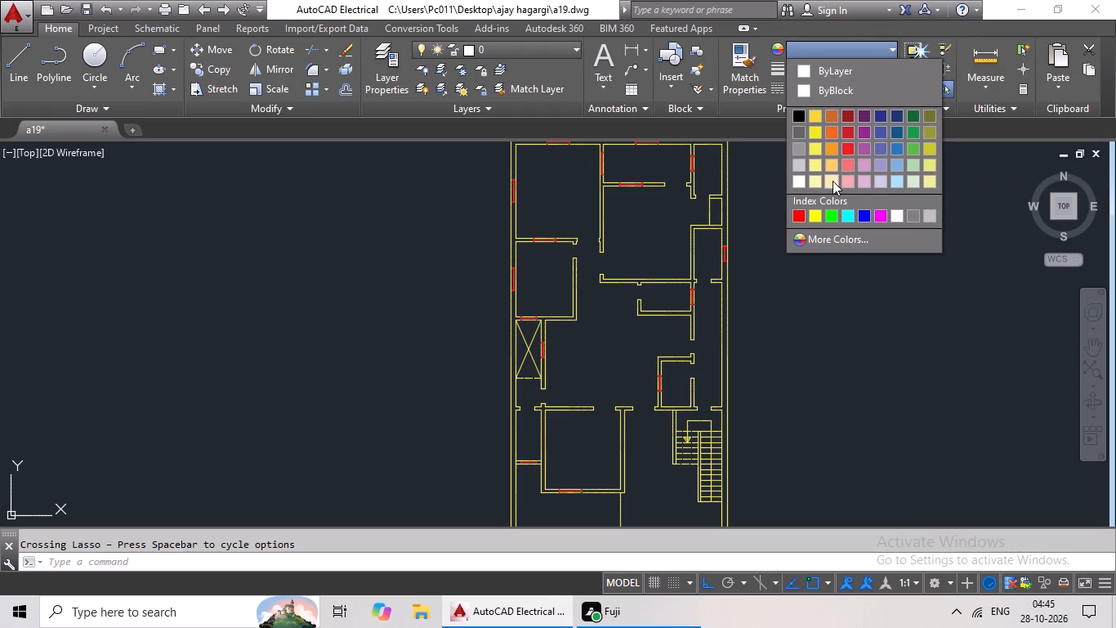
pyautogui.click(817, 179)
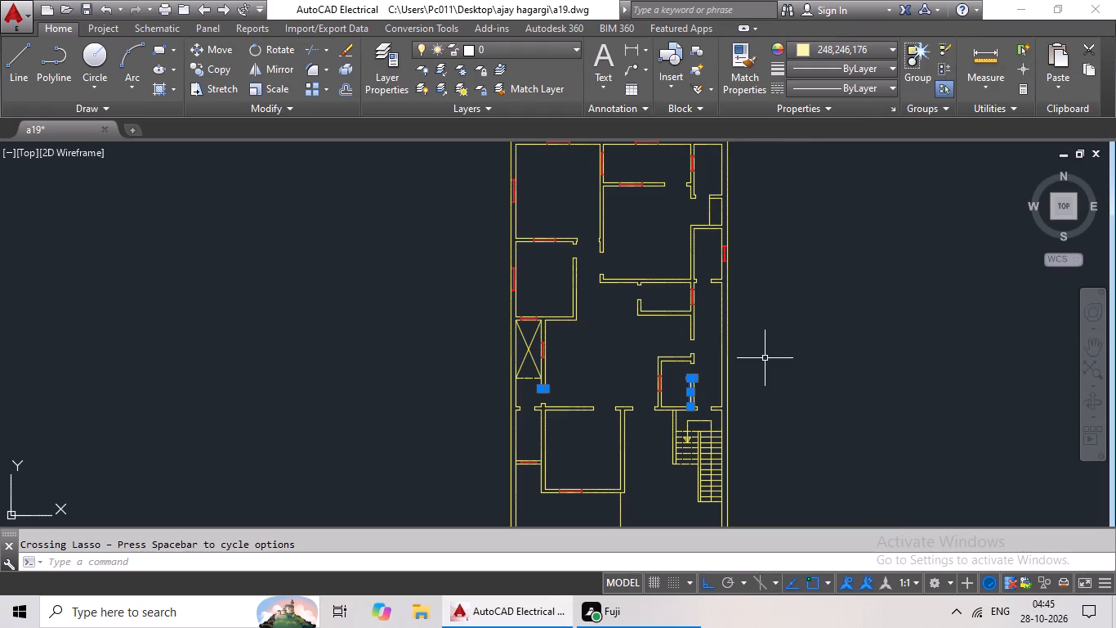
pyautogui.press('Escape')
# Insert four Door - Metric blocks from the tool palettes in the empty area east of the plan and close the palettes.
pyautogui.scroll(3, 723, 415)
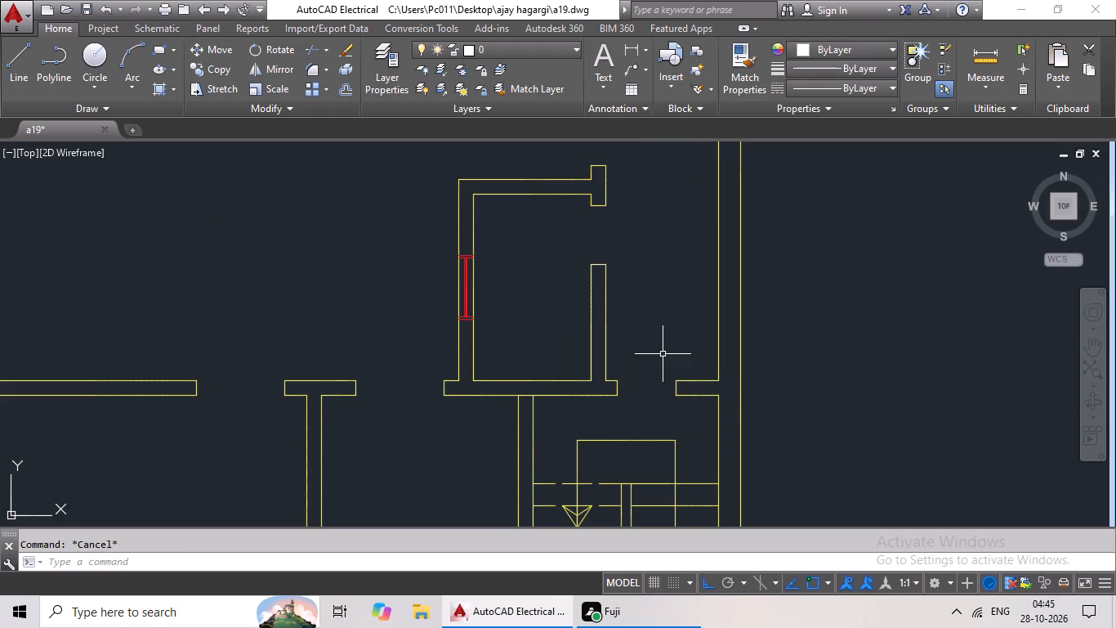
pyautogui.scroll(2, 651, 344)
pyautogui.scroll(-4, 651, 343)
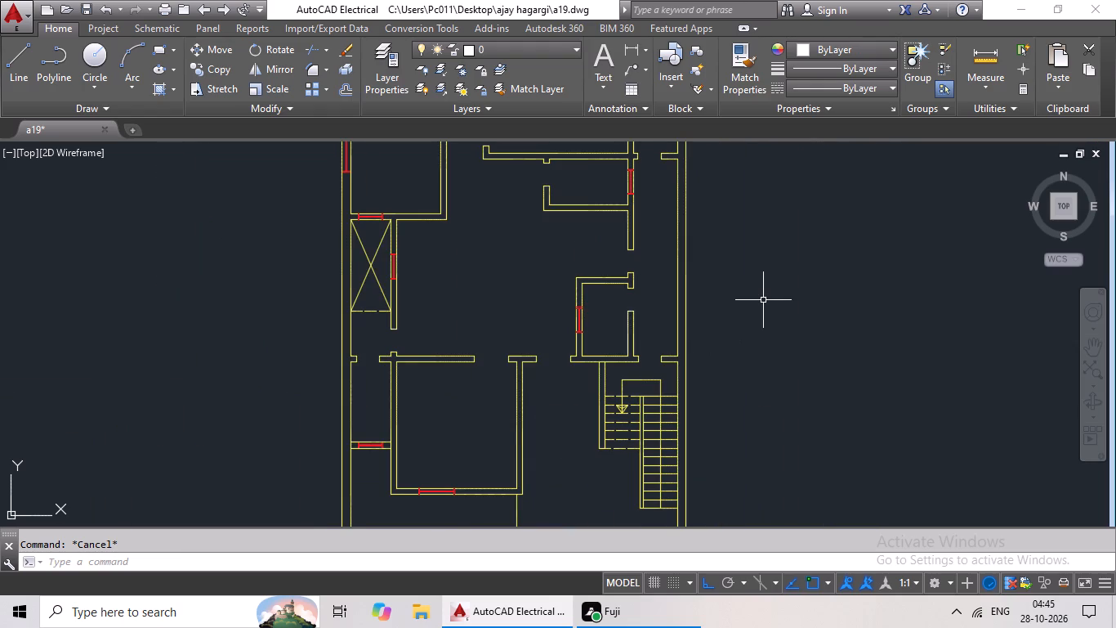
pyautogui.write('tp')
pyautogui.press('space')
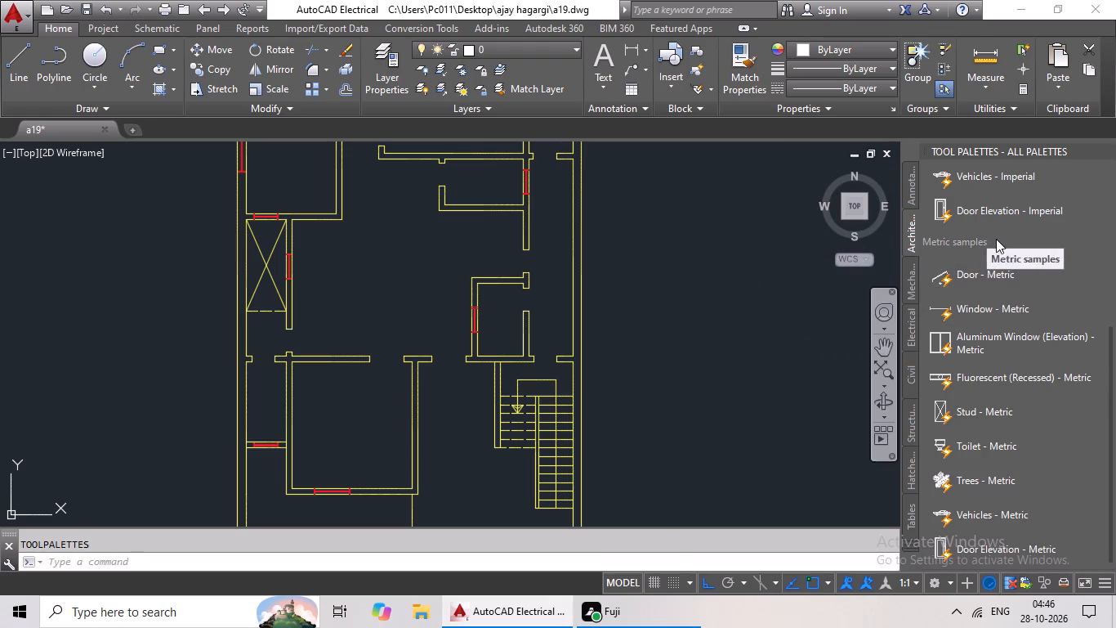
pyautogui.click(989, 270)
pyautogui.moveTo(989, 270); pyautogui.dragTo(975, 271)
pyautogui.click(682, 250)
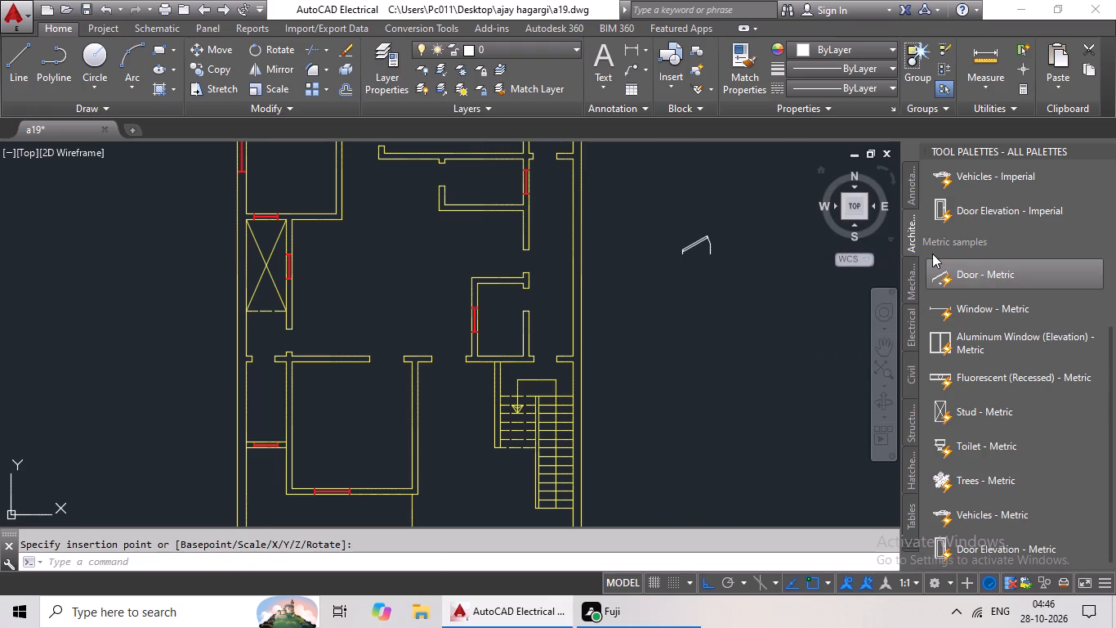
pyautogui.click(987, 273)
pyautogui.moveTo(988, 276); pyautogui.dragTo(975, 284)
pyautogui.click(685, 361)
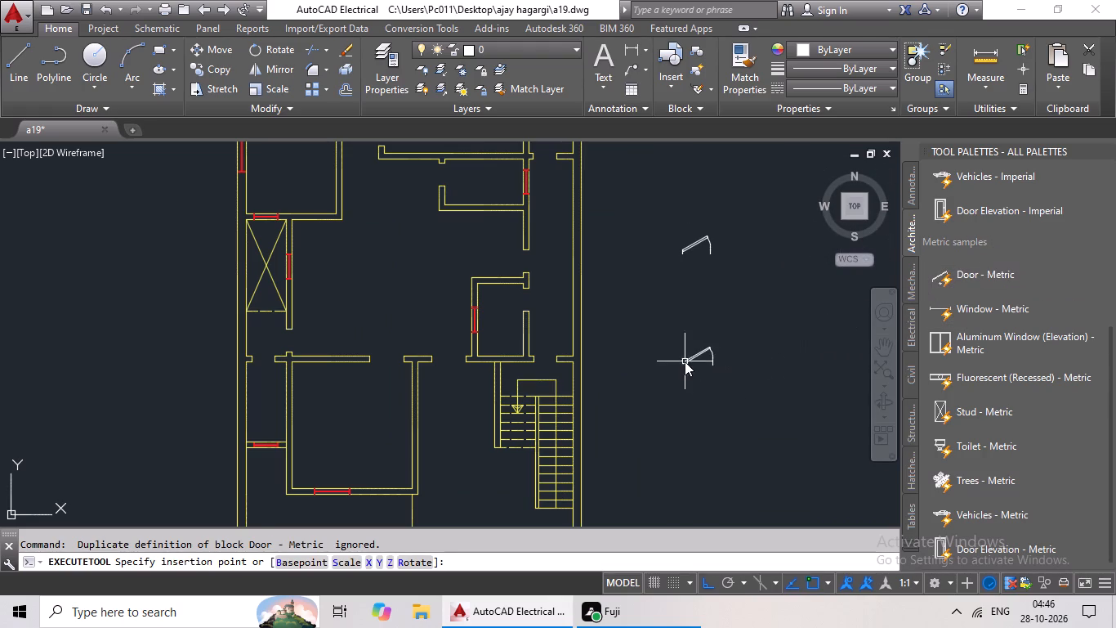
pyautogui.click(973, 271)
pyautogui.moveTo(973, 272); pyautogui.dragTo(963, 282)
pyautogui.moveTo(787, 281); pyautogui.dragTo(795, 280)
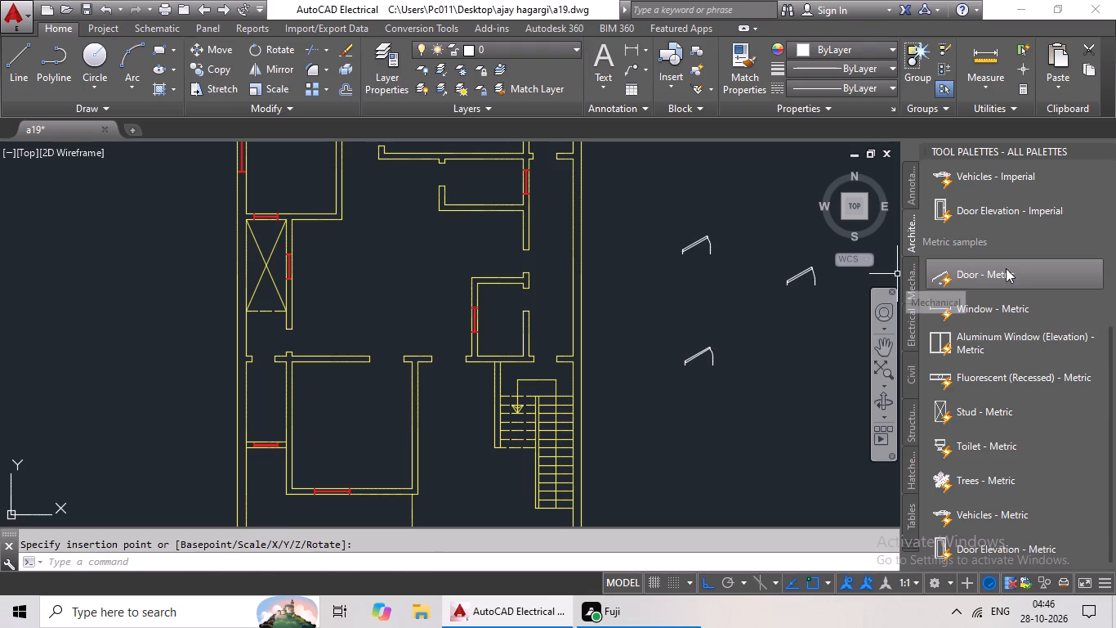
pyautogui.click(1006, 267)
pyautogui.moveTo(1007, 275); pyautogui.dragTo(994, 284)
pyautogui.click(791, 370)
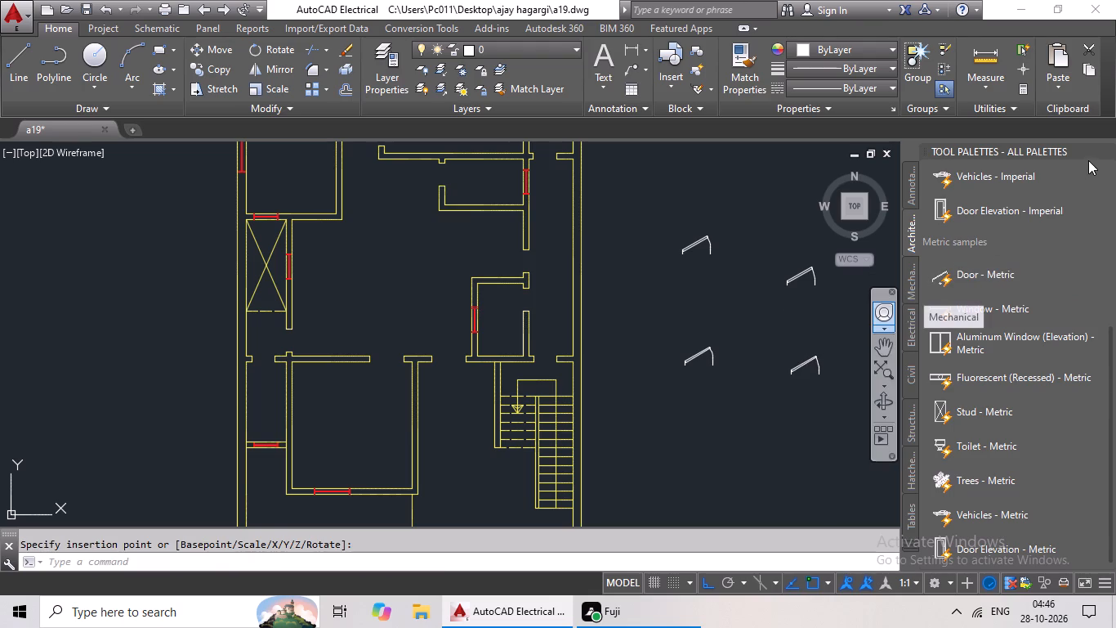
pyautogui.click(1100, 151)
pyautogui.click(1111, 147)
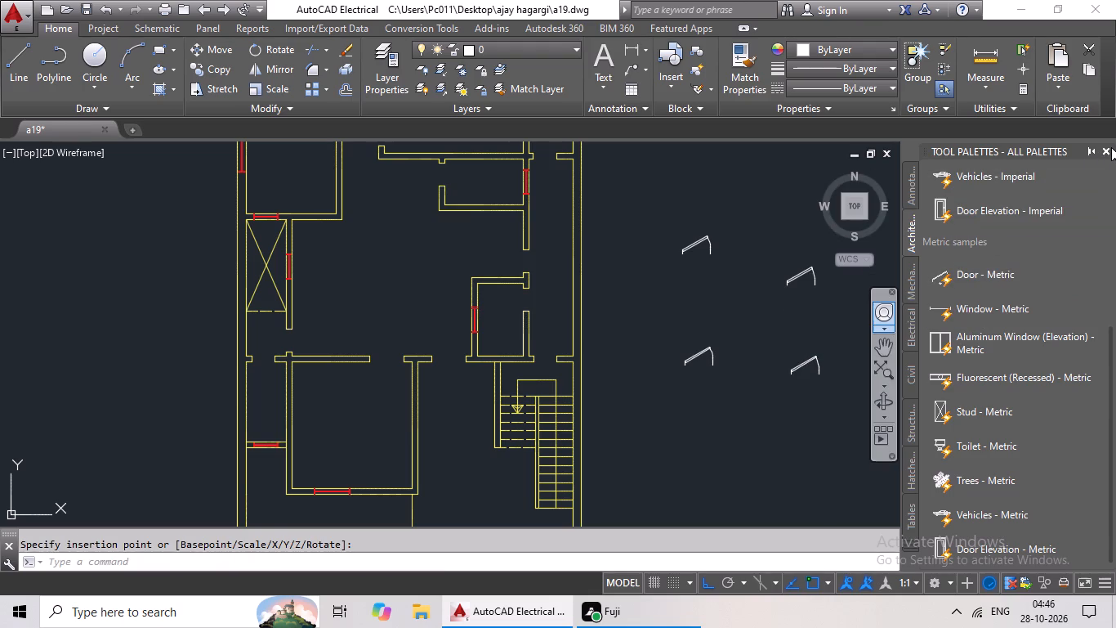
pyautogui.click(1111, 147)
pyautogui.click(1108, 148)
# Set the northwestern of the four loose door blocks to Open 90º.
pyautogui.scroll(-1, 1099, 155)
pyautogui.moveTo(959, 208); pyautogui.dragTo(853, 241, button='middle')
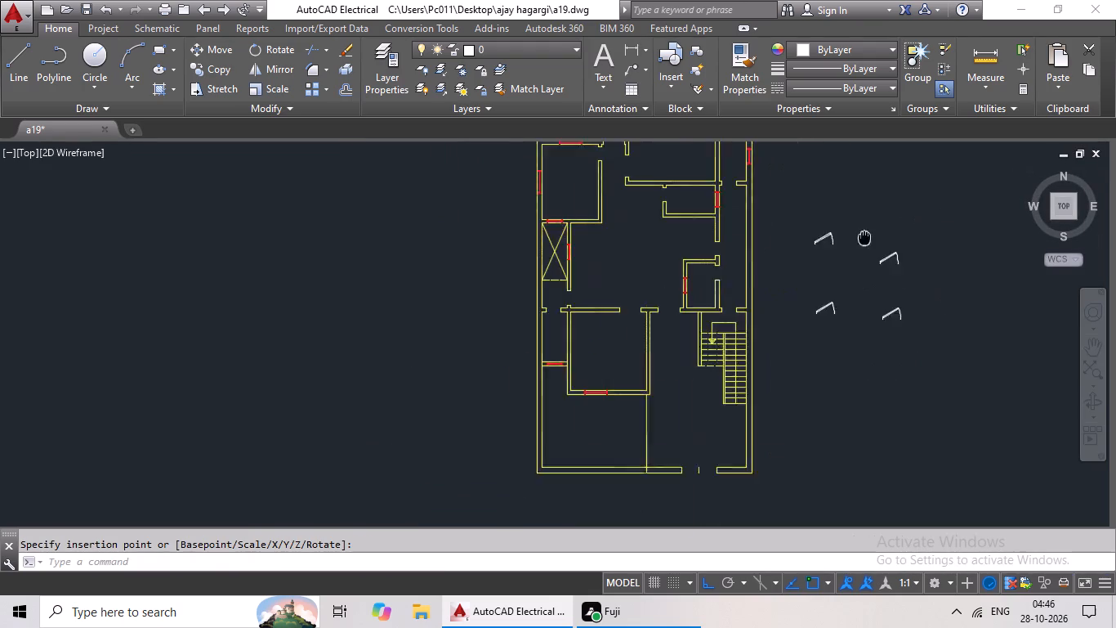
pyautogui.moveTo(853, 241); pyautogui.dragTo(789, 241, button='middle')
pyautogui.scroll(-1, 801, 203)
pyautogui.moveTo(805, 198); pyautogui.dragTo(704, 262, button='middle')
pyautogui.moveTo(734, 218); pyautogui.dragTo(675, 241, button='middle')
pyautogui.scroll(1, 641, 238)
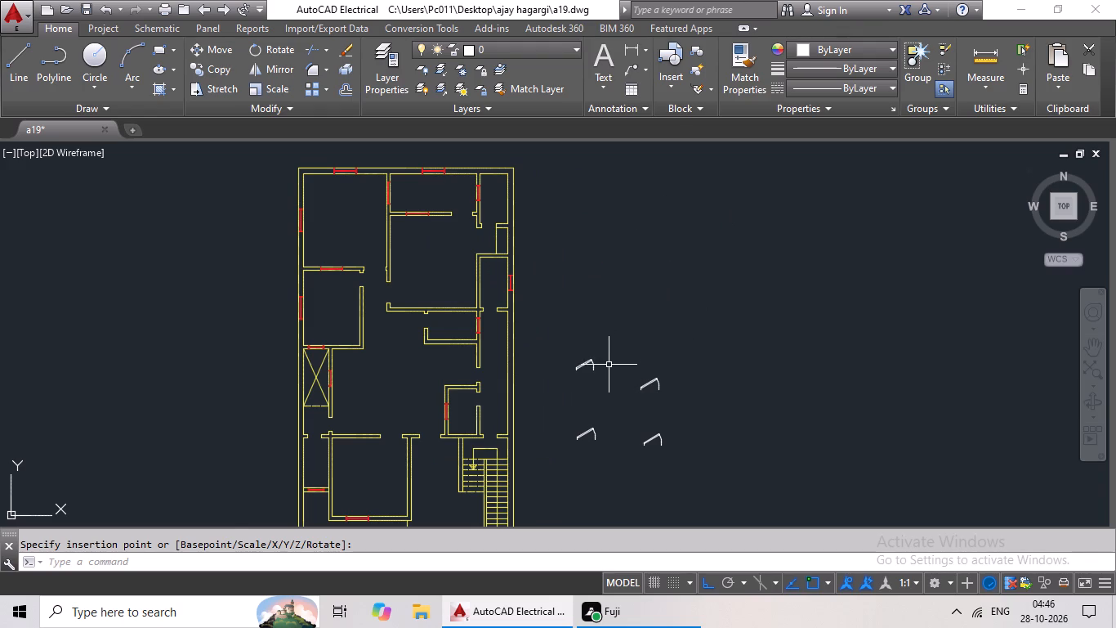
pyautogui.scroll(3, 597, 375)
pyautogui.click(574, 320)
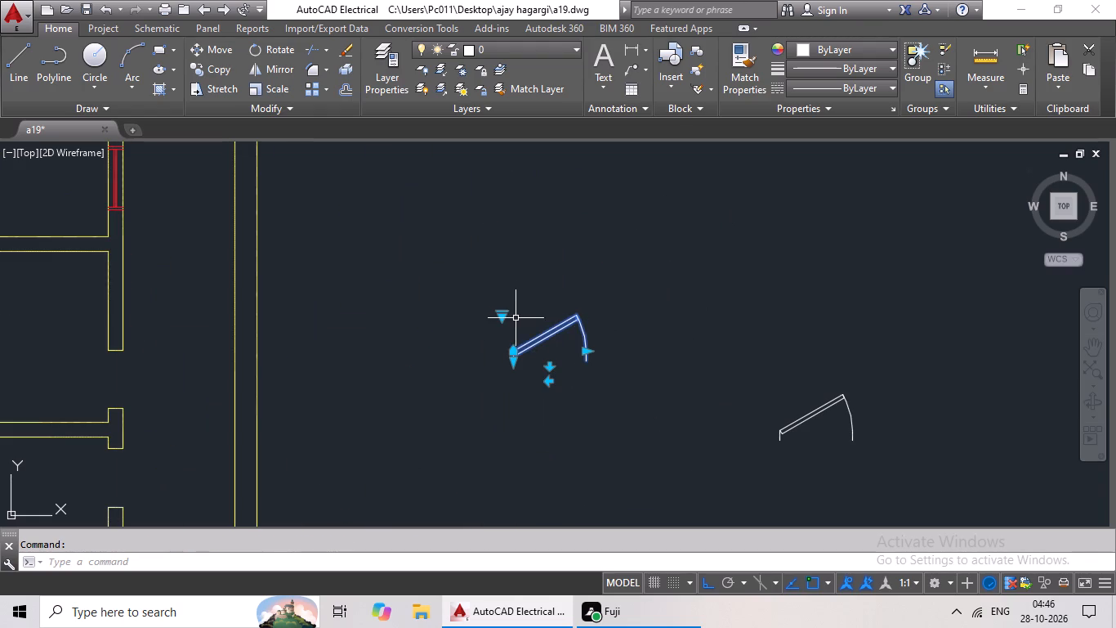
pyautogui.click(498, 312)
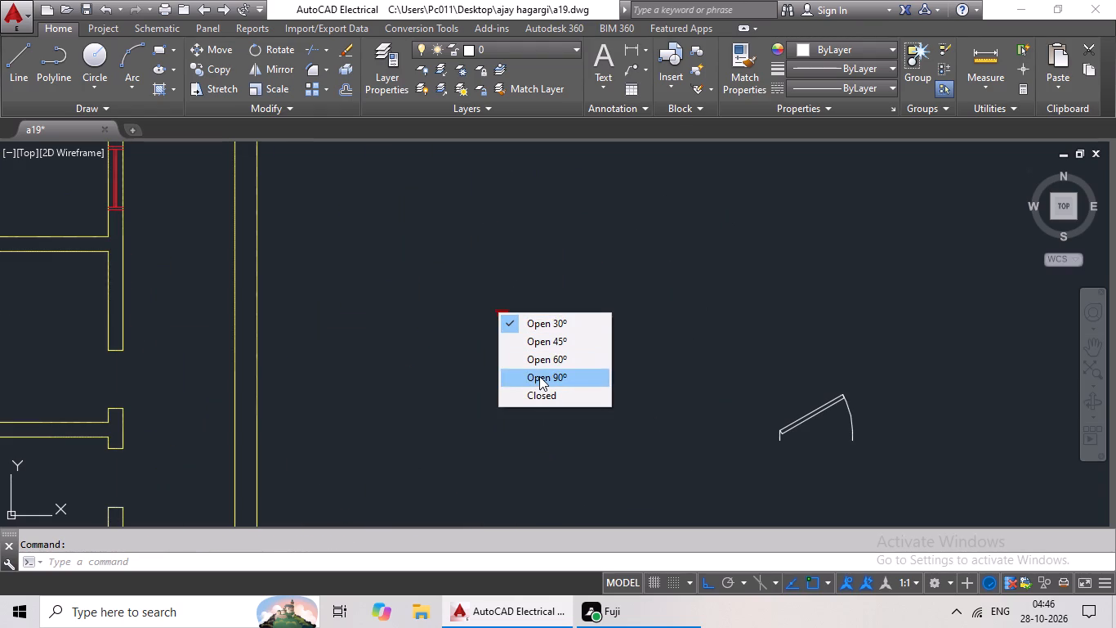
pyautogui.click(539, 376)
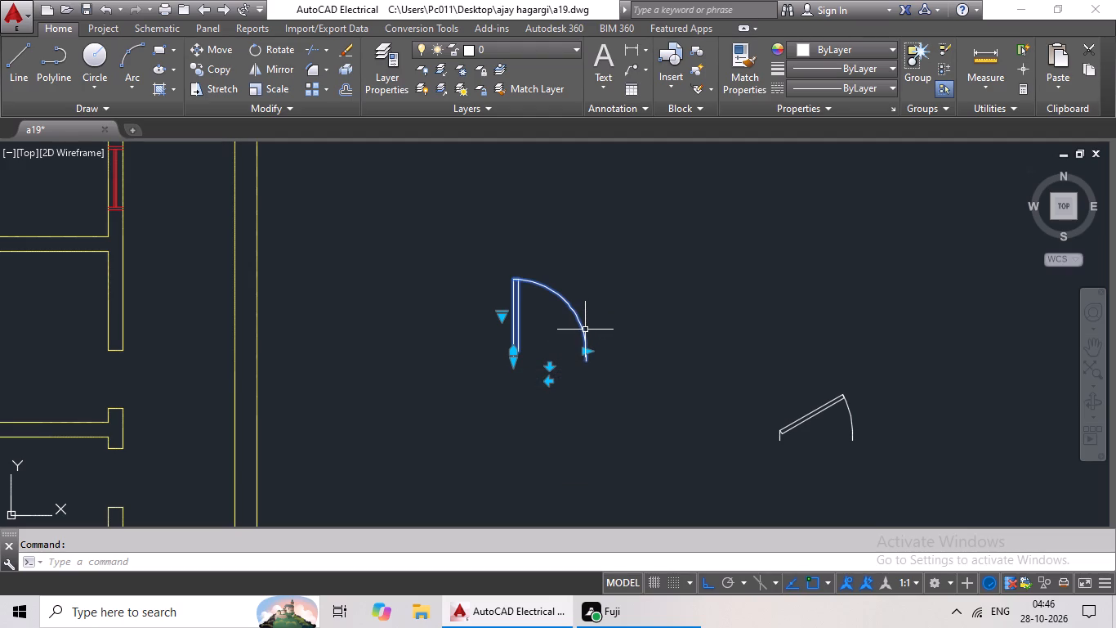
# Copy the 90º door and paste it at the midpoint of the west jamb of the northeast room's south doorway.
pyautogui.hotkey('ctrl', 'c')
pyautogui.hotkey('ctrl', 'v')
pyautogui.scroll(-3, 583, 334)
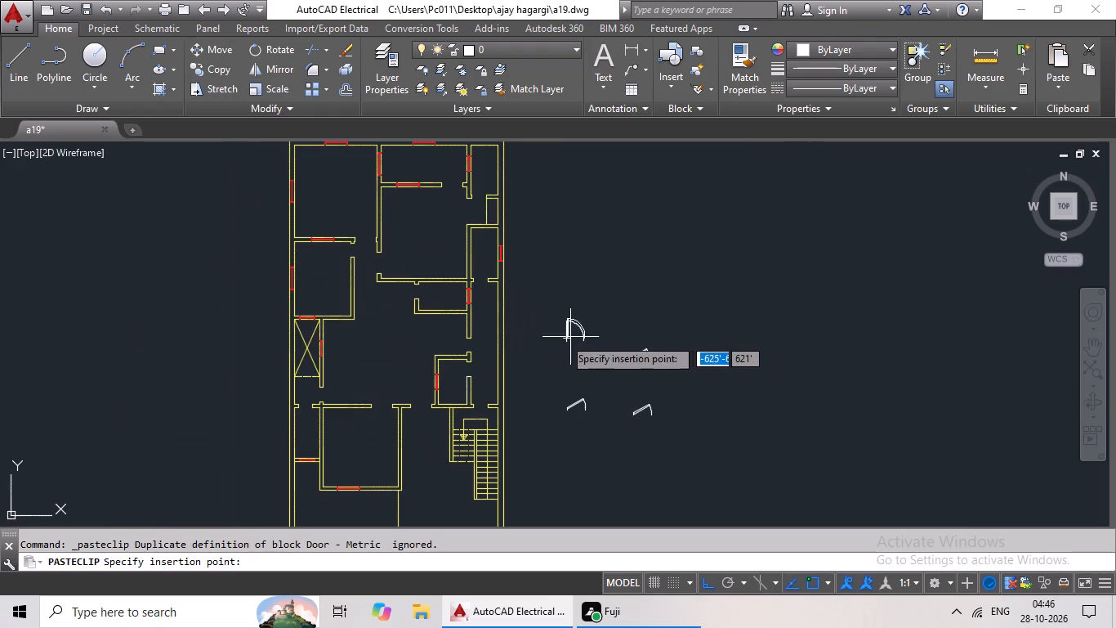
pyautogui.scroll(4, 465, 182)
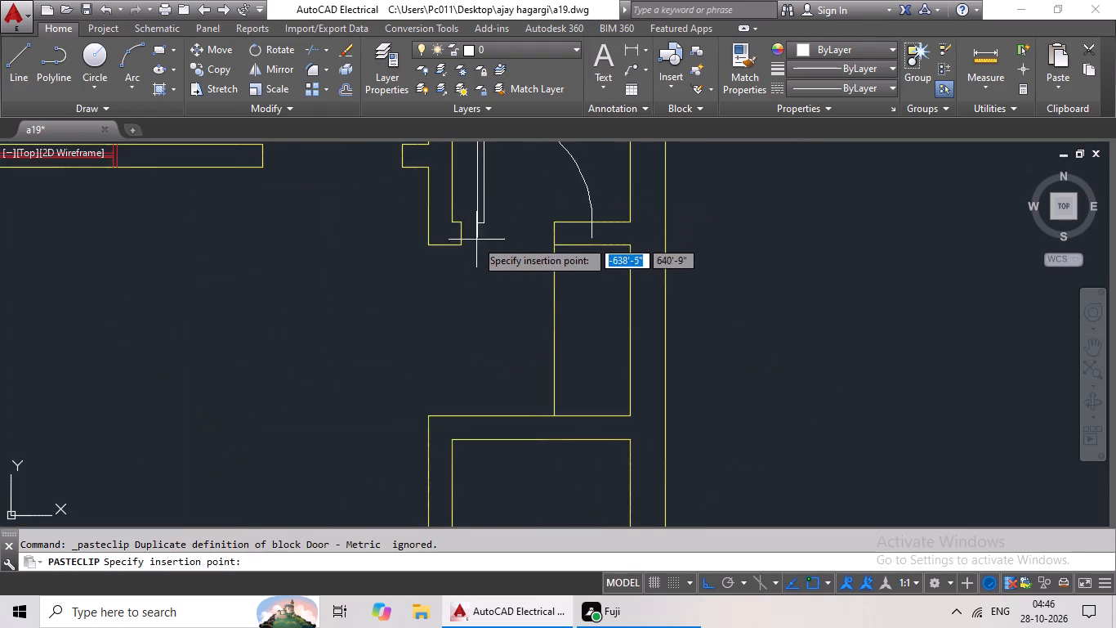
pyautogui.scroll(2, 474, 241)
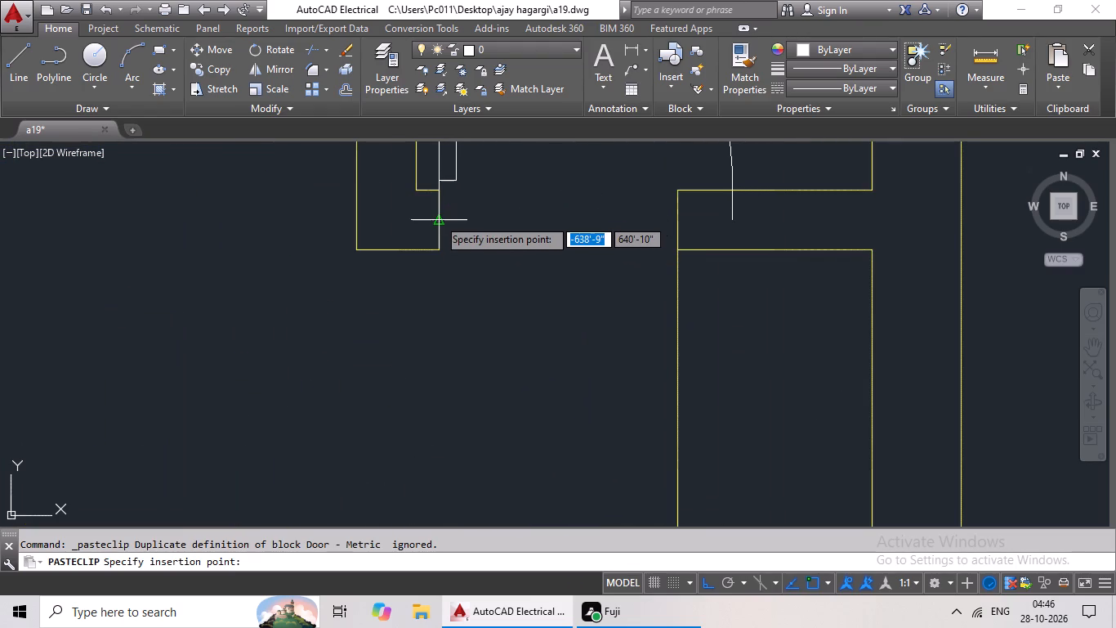
pyautogui.click(438, 218)
pyautogui.scroll(-3, 532, 221)
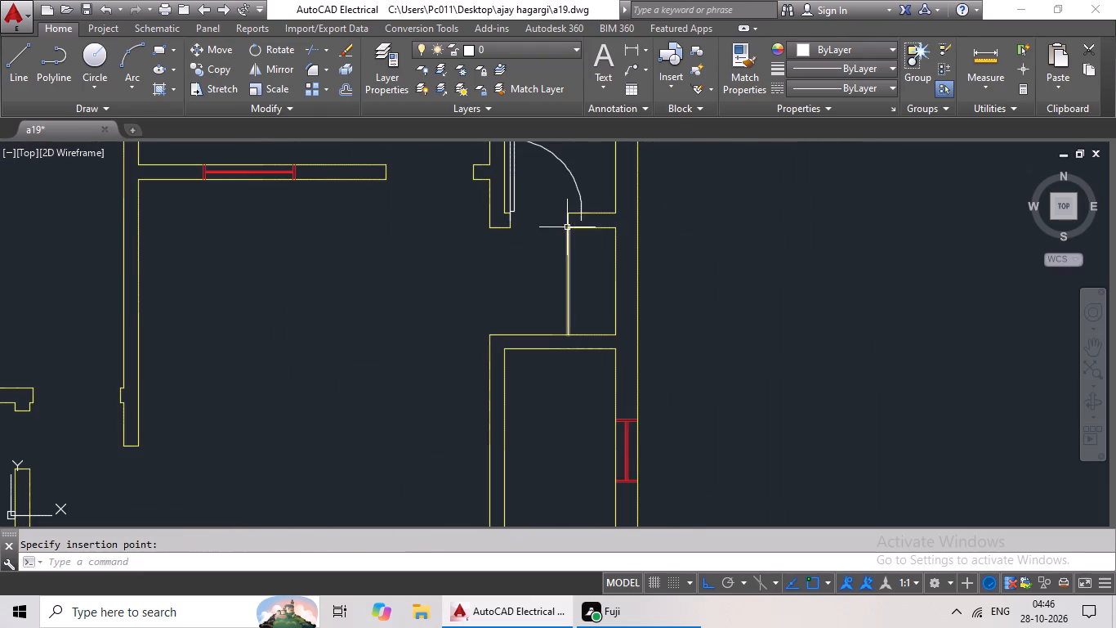
# Scale the pasted door by reference from its hinge point so its width matches the northeast room's doorway.
pyautogui.click(577, 184)
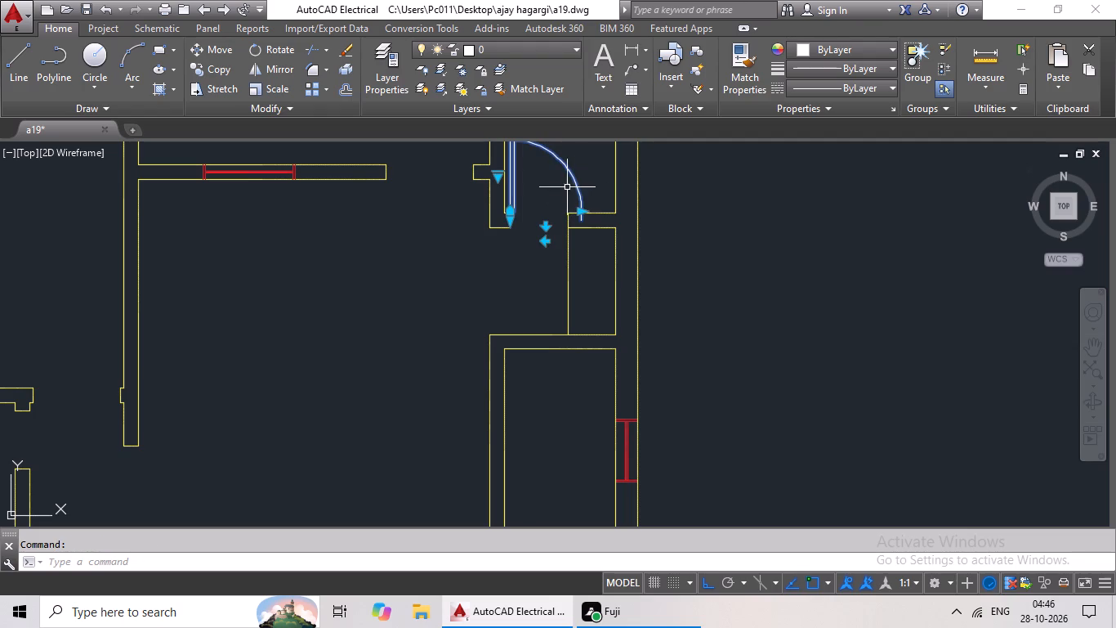
pyautogui.click(276, 93)
pyautogui.scroll(2, 533, 226)
pyautogui.scroll(2, 469, 208)
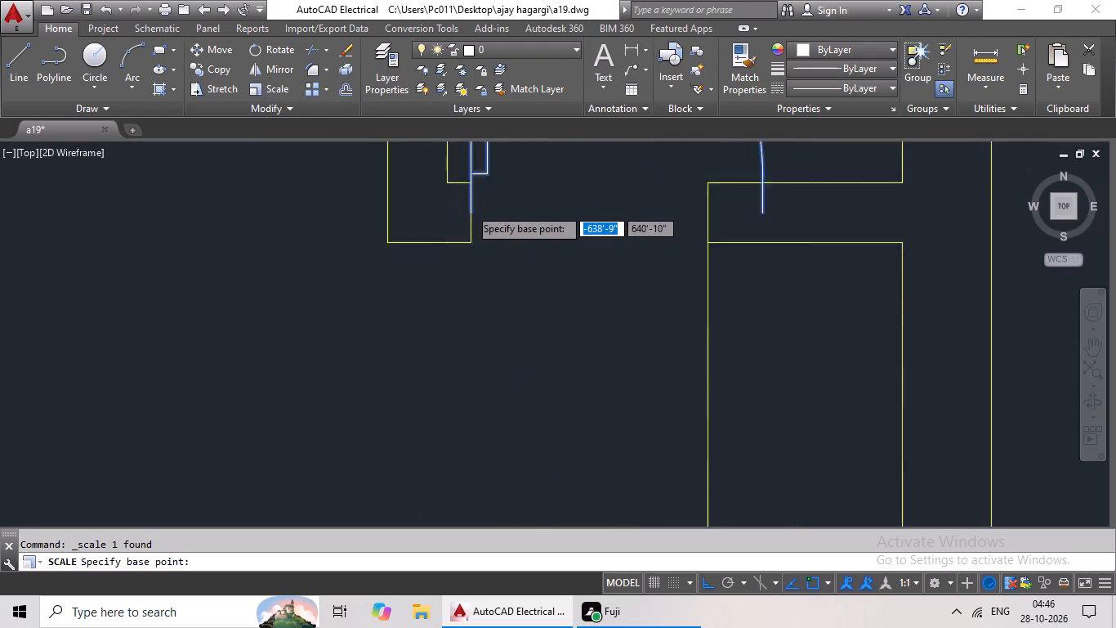
pyautogui.scroll(1, 469, 208)
pyautogui.click(469, 222)
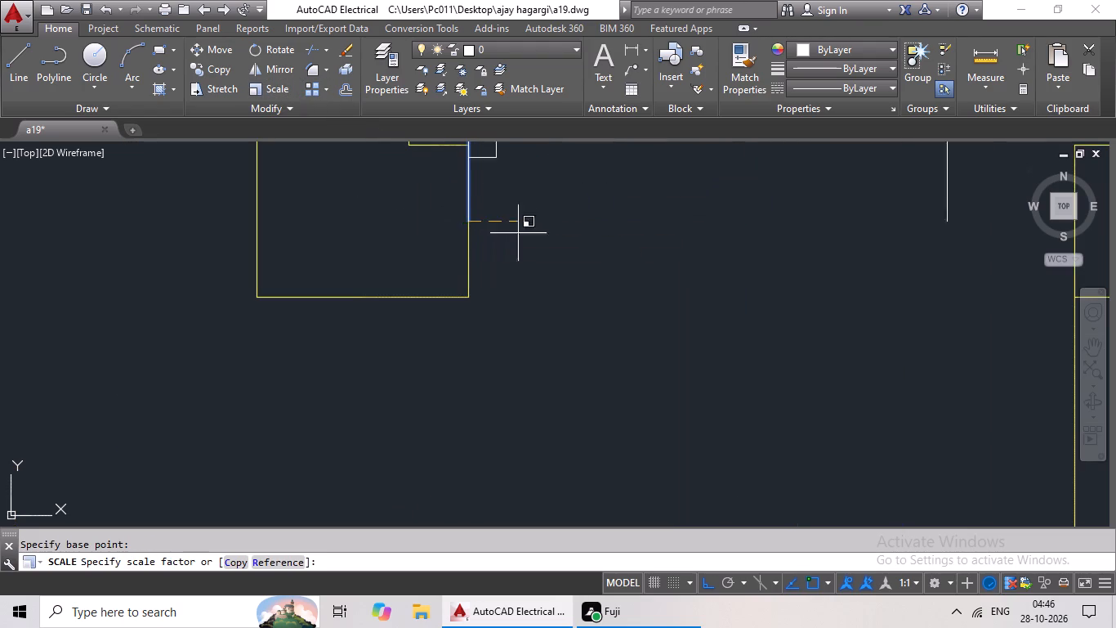
pyautogui.click(288, 555)
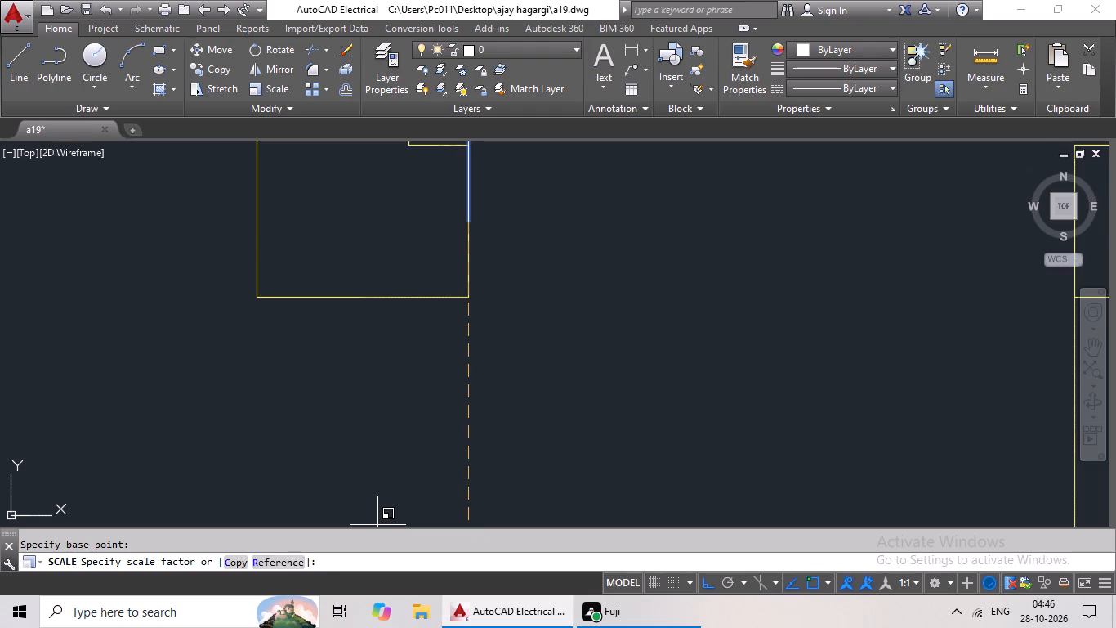
pyautogui.click(470, 226)
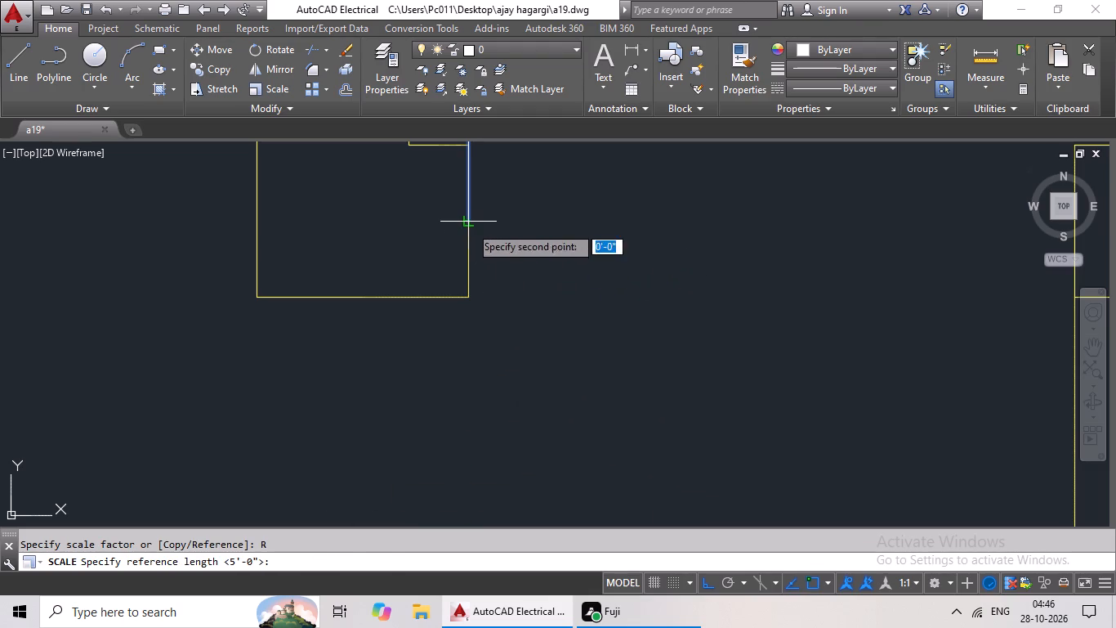
pyautogui.scroll(-3, 668, 244)
pyautogui.moveTo(686, 248); pyautogui.dragTo(520, 315, button='middle')
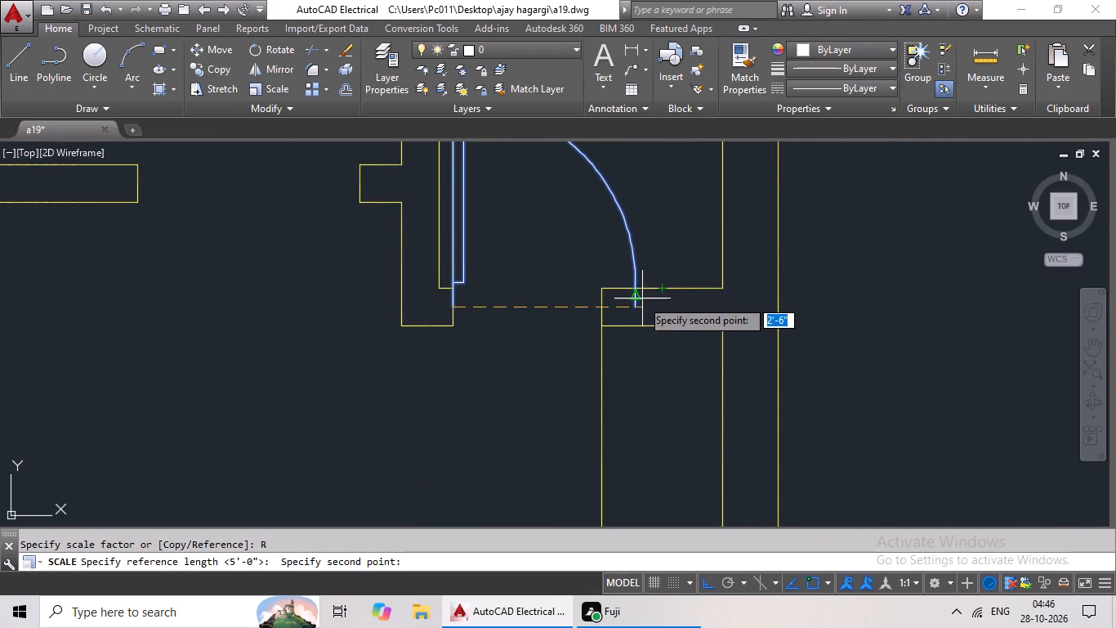
pyautogui.click(636, 303)
pyautogui.click(602, 308)
pyautogui.scroll(-2, 630, 296)
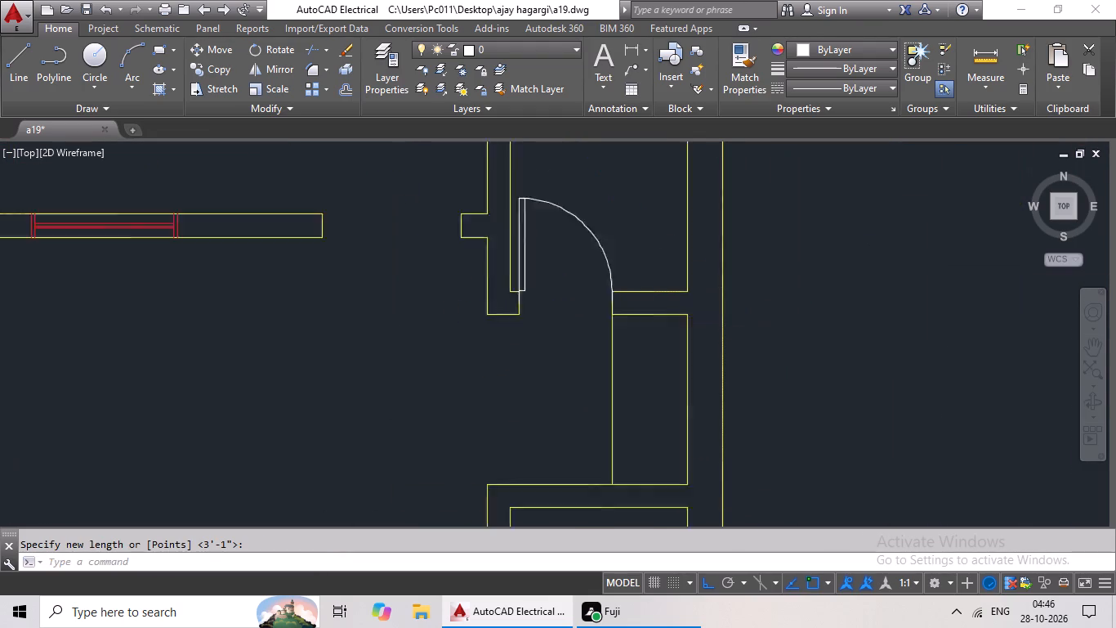
# Paste another copy of the 90º door at the midpoint of the west jamb in the middle east room's south doorway.
pyautogui.scroll(-1, 630, 296)
pyautogui.moveTo(653, 256); pyautogui.dragTo(549, 291, button='middle')
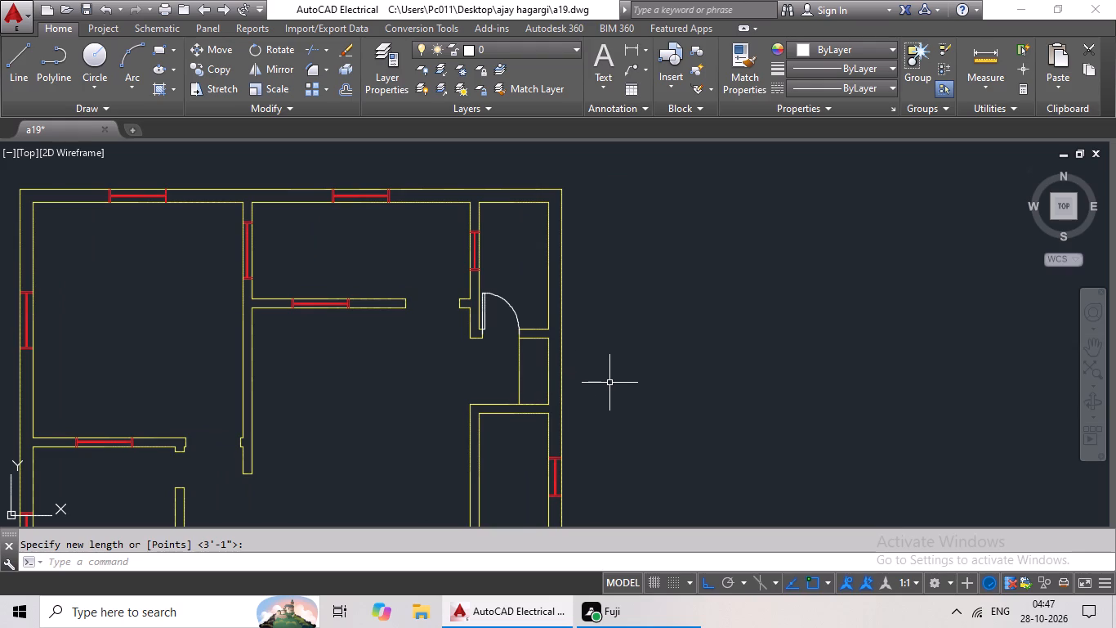
pyautogui.hotkey('ctrl', 'c')
pyautogui.hotkey('ctrl', 'v')
pyautogui.moveTo(629, 404); pyautogui.dragTo(635, 368, button='middle')
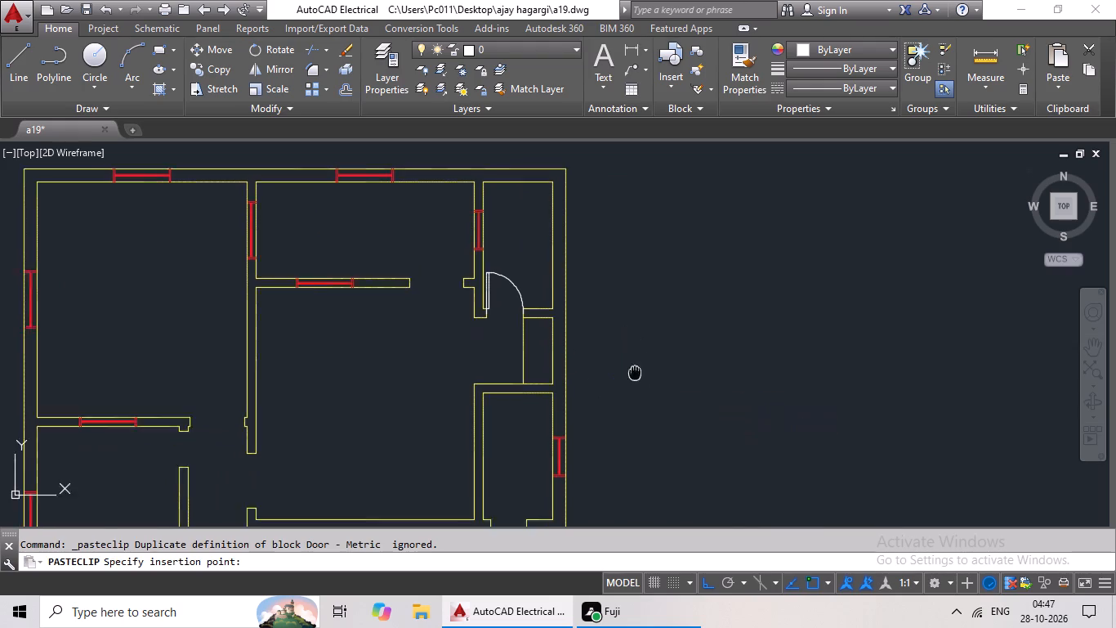
pyautogui.moveTo(635, 368); pyautogui.dragTo(636, 267, button='middle')
pyautogui.moveTo(483, 416); pyautogui.dragTo(524, 308, button='middle')
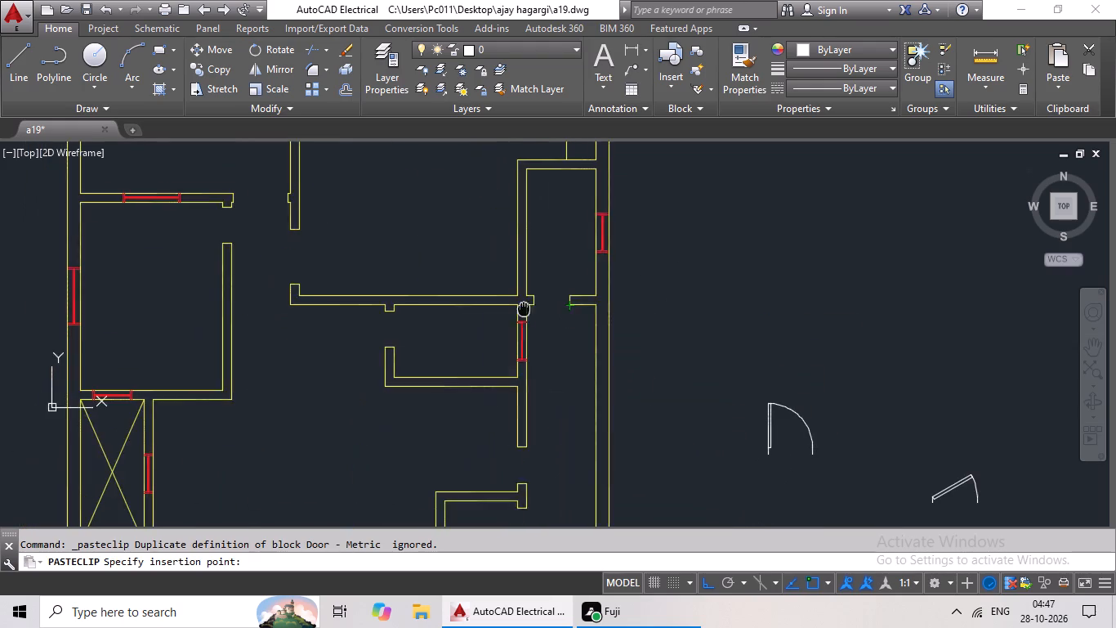
pyautogui.scroll(3, 522, 316)
pyautogui.moveTo(566, 249); pyautogui.dragTo(502, 326, button='middle')
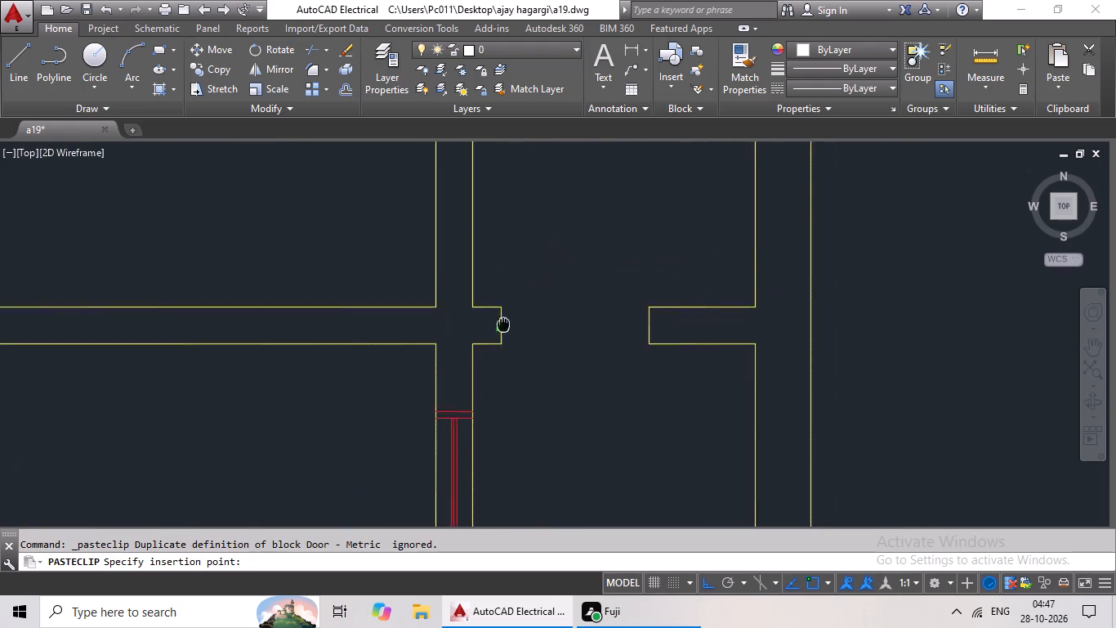
pyautogui.moveTo(502, 326); pyautogui.dragTo(501, 328, button='middle')
pyautogui.scroll(3, 500, 328)
pyautogui.click(483, 333)
# Scale the pasted door by reference from its hinge point so its width matches the middle east room's south doorway.
pyautogui.scroll(-3, 546, 324)
pyautogui.moveTo(569, 327); pyautogui.dragTo(463, 367, button='middle')
pyautogui.click(431, 336)
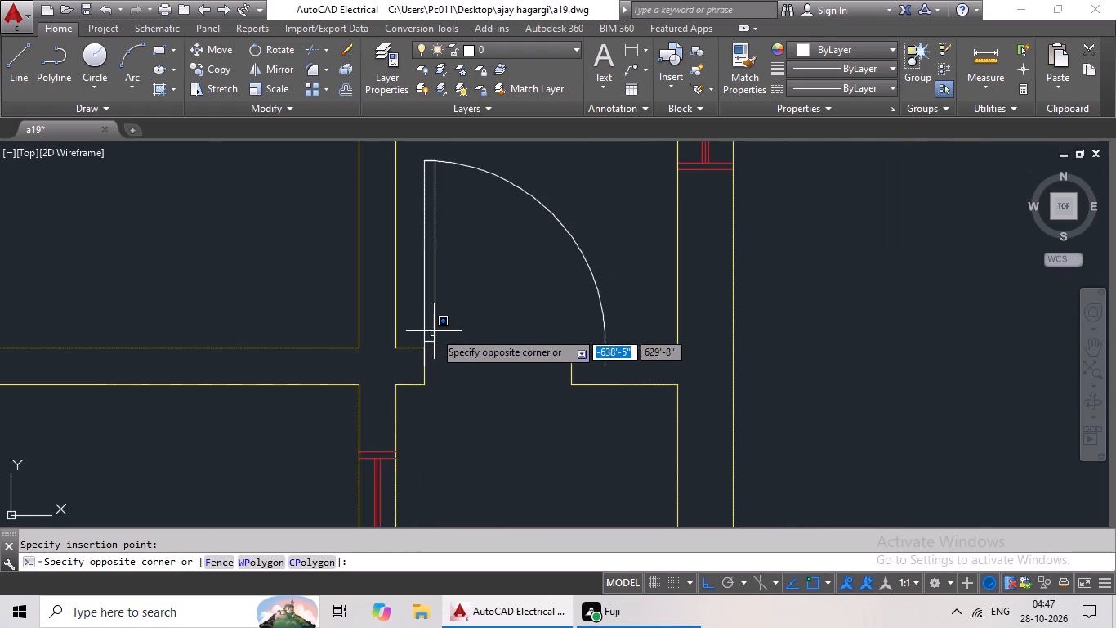
pyautogui.click(436, 327)
pyautogui.click(436, 318)
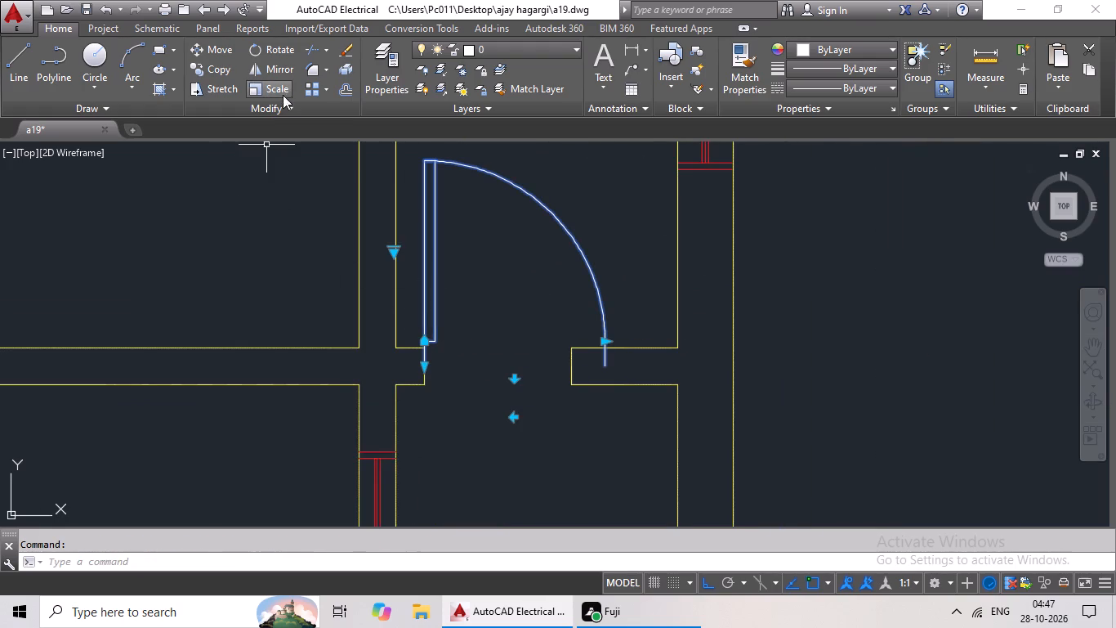
pyautogui.click(279, 89)
pyautogui.click(427, 363)
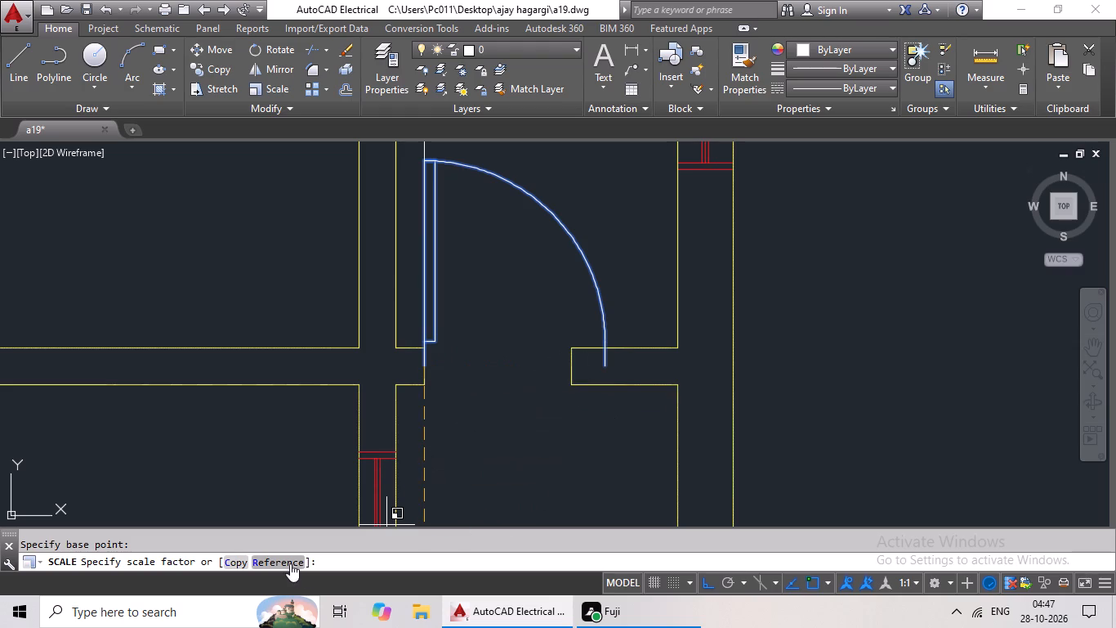
pyautogui.click(290, 563)
pyautogui.click(426, 366)
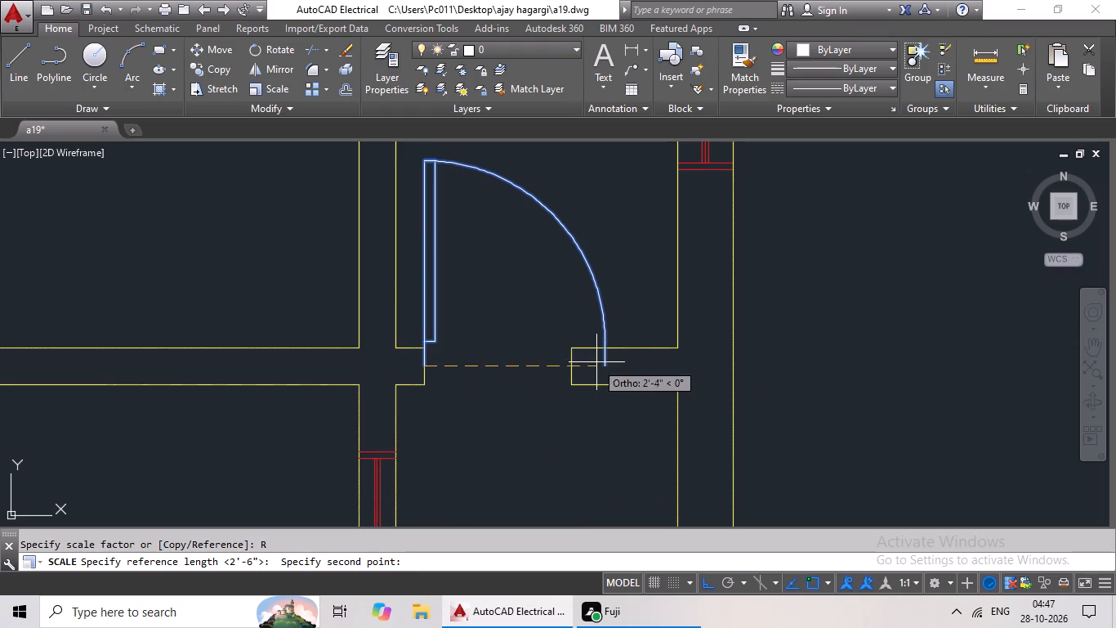
pyautogui.click(607, 364)
pyautogui.click(569, 369)
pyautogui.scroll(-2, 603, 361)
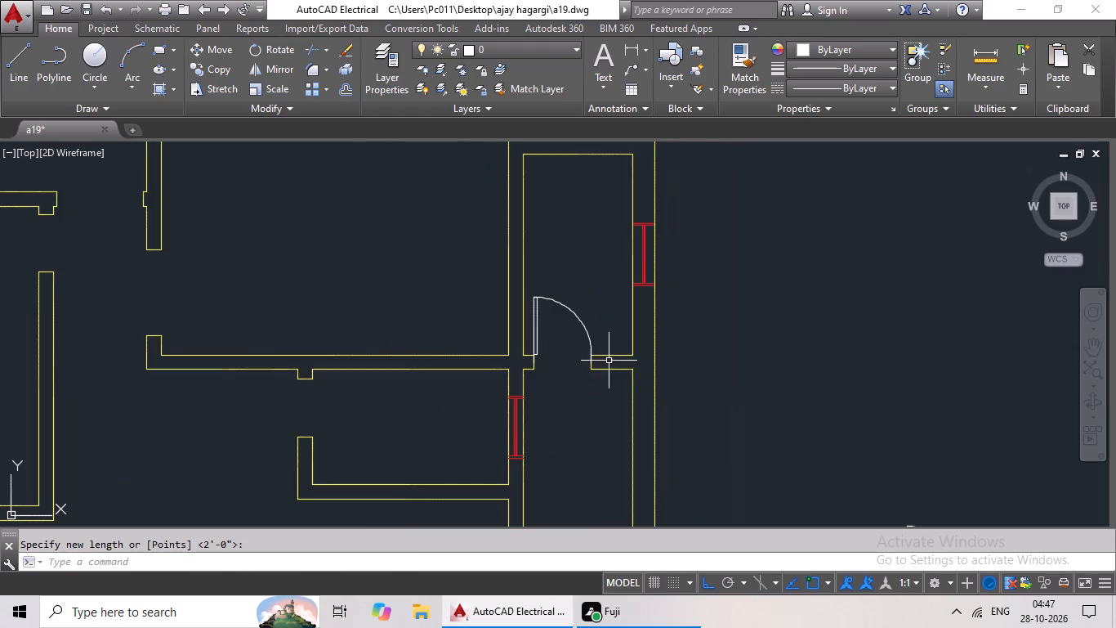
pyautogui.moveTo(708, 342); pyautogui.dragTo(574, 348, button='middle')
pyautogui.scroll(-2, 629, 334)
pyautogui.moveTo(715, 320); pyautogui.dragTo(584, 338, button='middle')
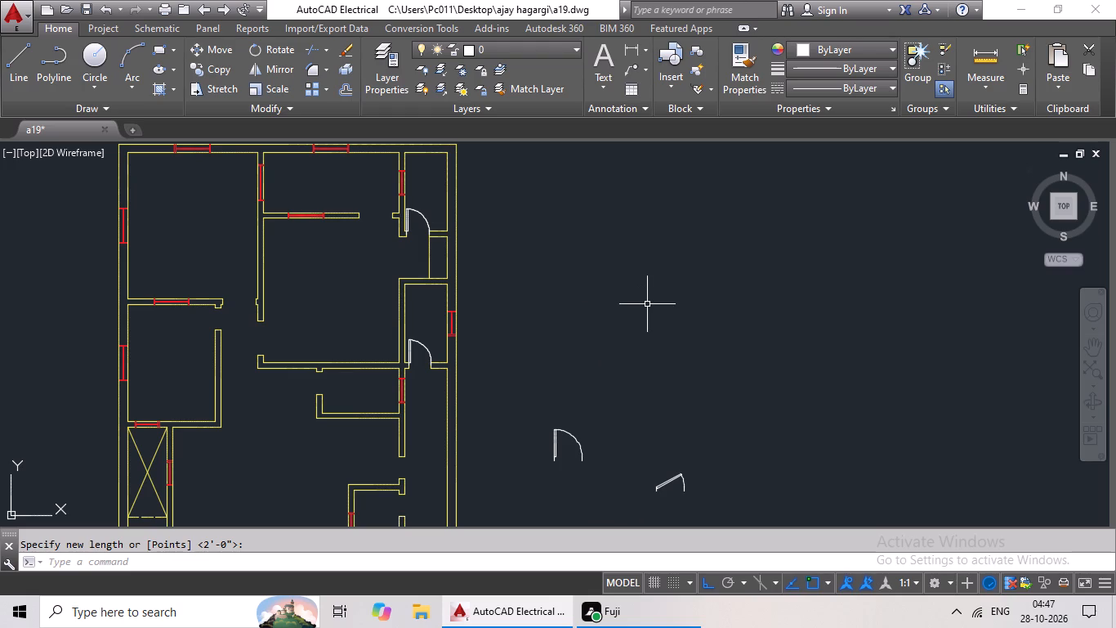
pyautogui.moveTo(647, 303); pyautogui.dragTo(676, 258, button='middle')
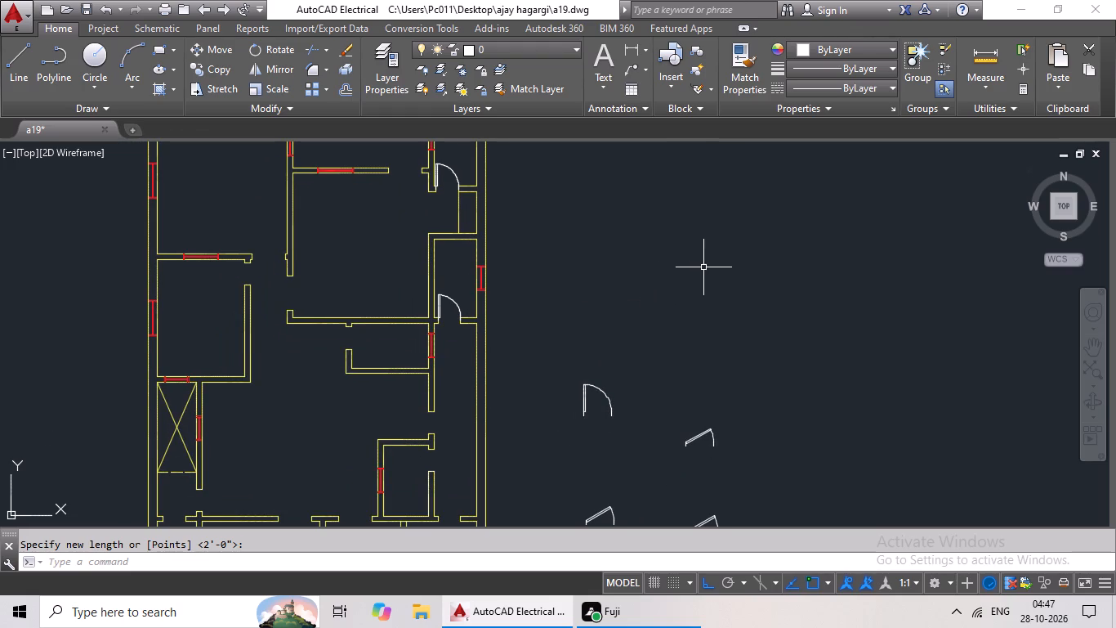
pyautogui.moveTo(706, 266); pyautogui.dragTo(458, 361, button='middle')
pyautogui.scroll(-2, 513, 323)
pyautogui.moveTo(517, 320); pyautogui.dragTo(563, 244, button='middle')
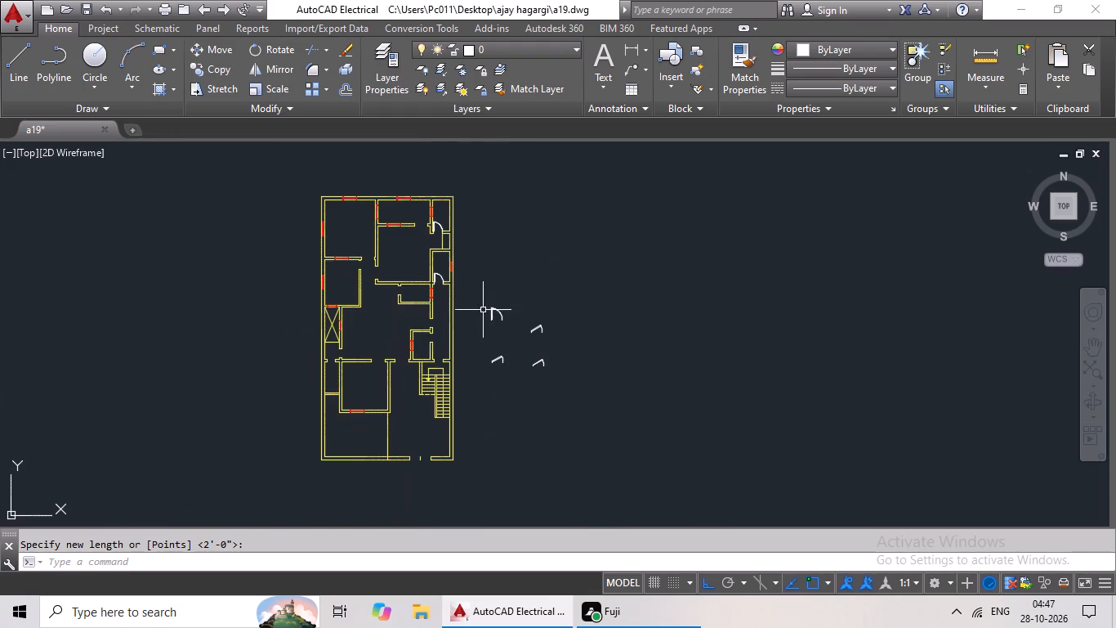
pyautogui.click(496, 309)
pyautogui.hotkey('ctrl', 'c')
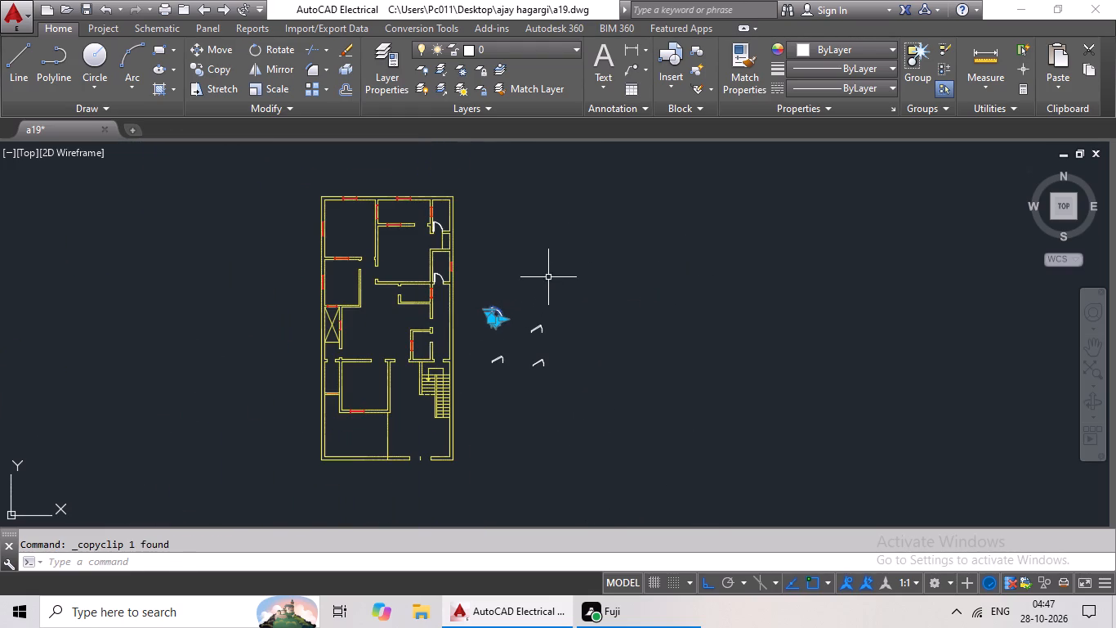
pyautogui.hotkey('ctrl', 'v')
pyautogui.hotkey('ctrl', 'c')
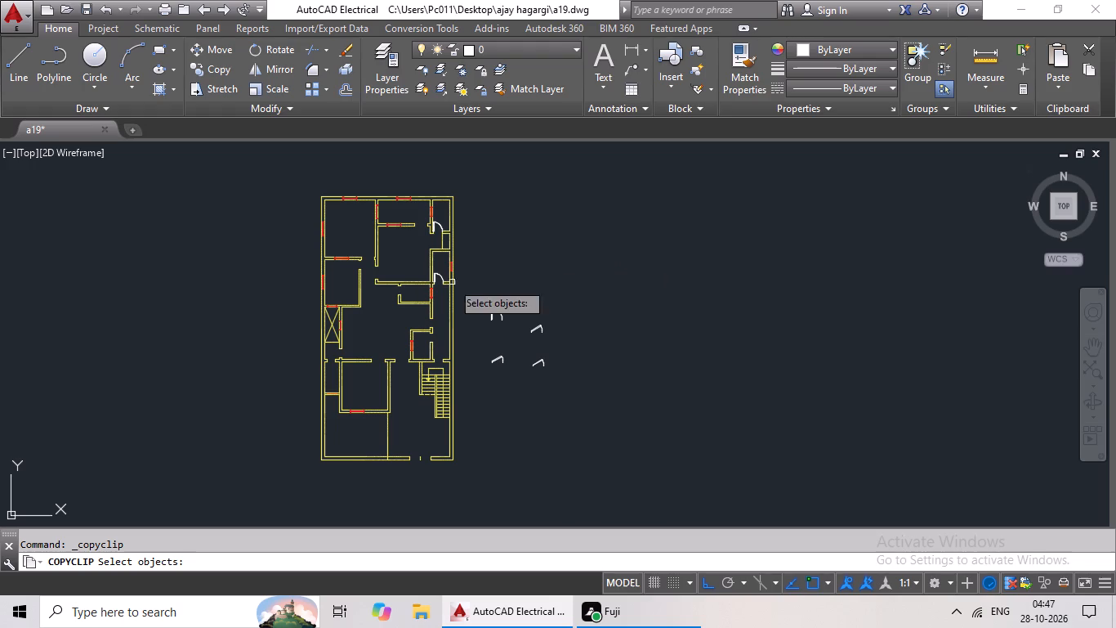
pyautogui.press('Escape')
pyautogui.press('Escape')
# Copy the loose 90º door east of the plan and paste it in the empty area to its northeast.
pyautogui.click(497, 315)
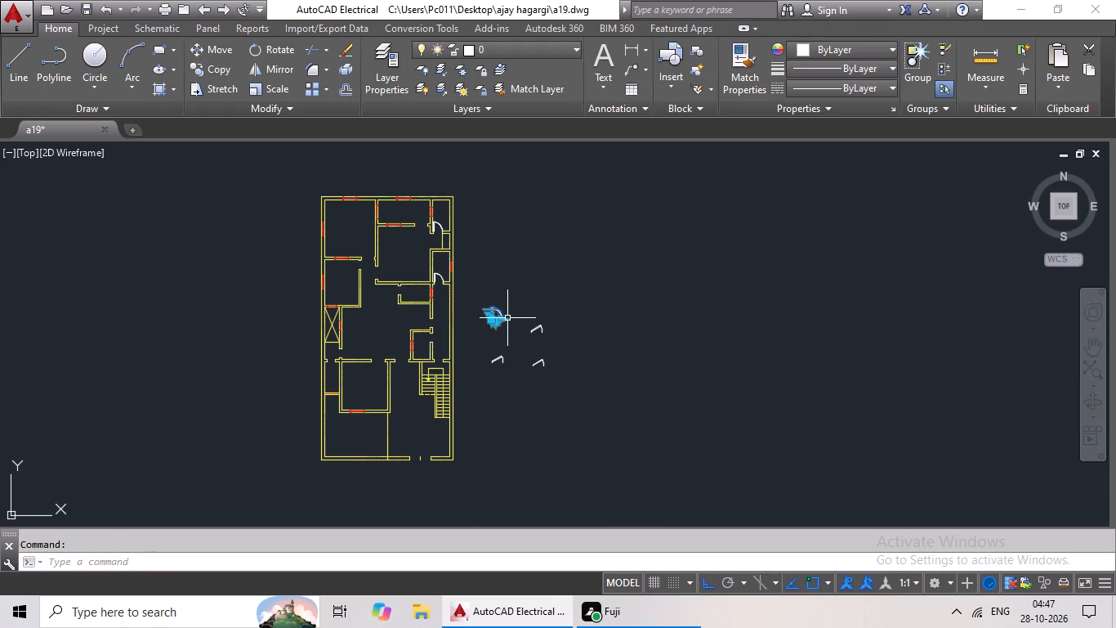
pyautogui.hotkey('ctrl', 'c')
pyautogui.hotkey('ctrl', 'v')
pyautogui.click(587, 277)
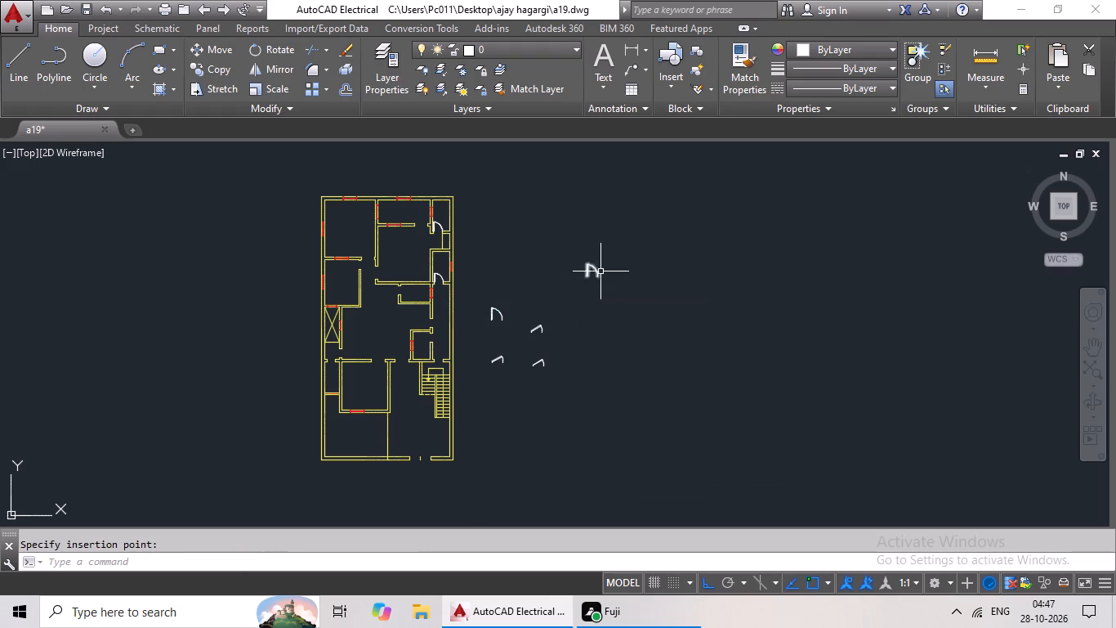
# Mirror the newly pasted loose door about a vertical line to its west, erasing the source object.
pyautogui.scroll(3, 600, 271)
pyautogui.click(546, 280)
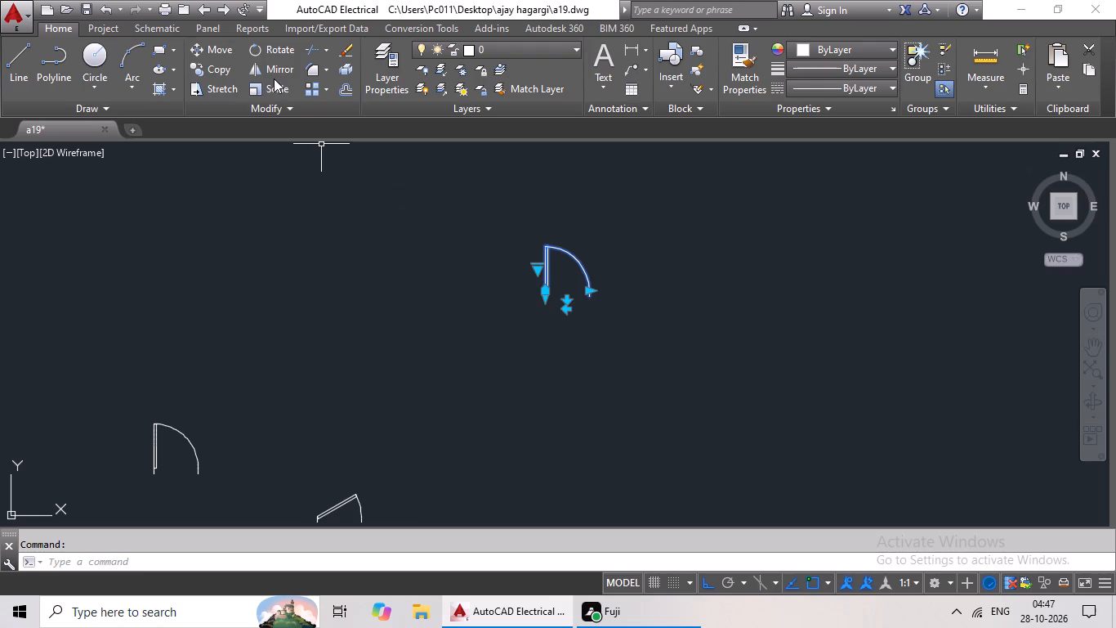
pyautogui.moveTo(283, 63); pyautogui.dragTo(284, 73)
pyautogui.moveTo(506, 297); pyautogui.dragTo(504, 289)
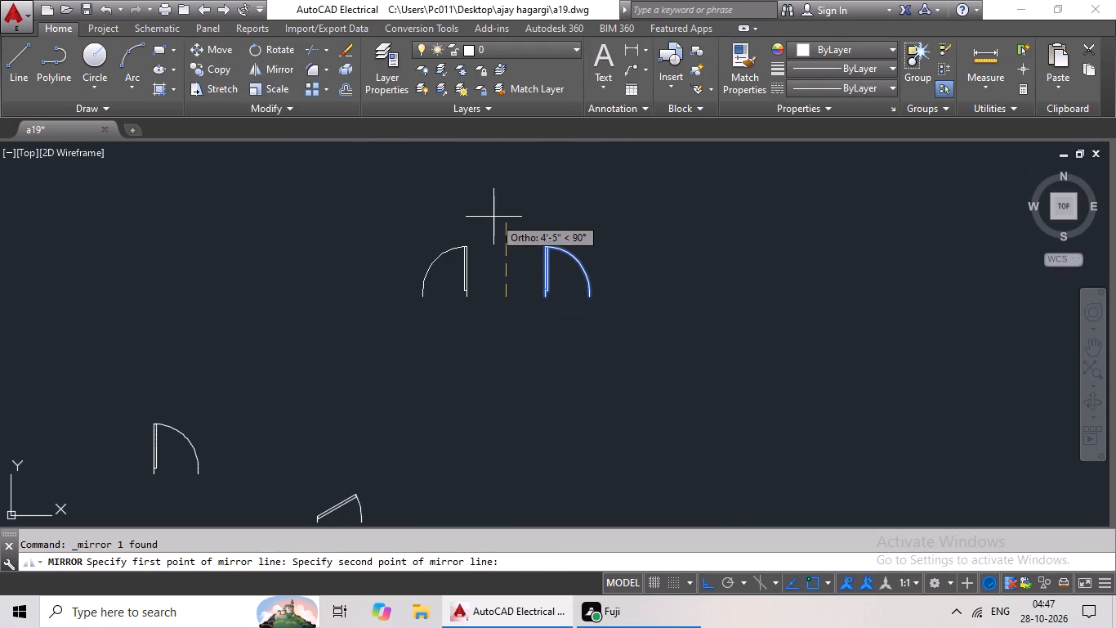
pyautogui.click(493, 216)
pyautogui.click(231, 563)
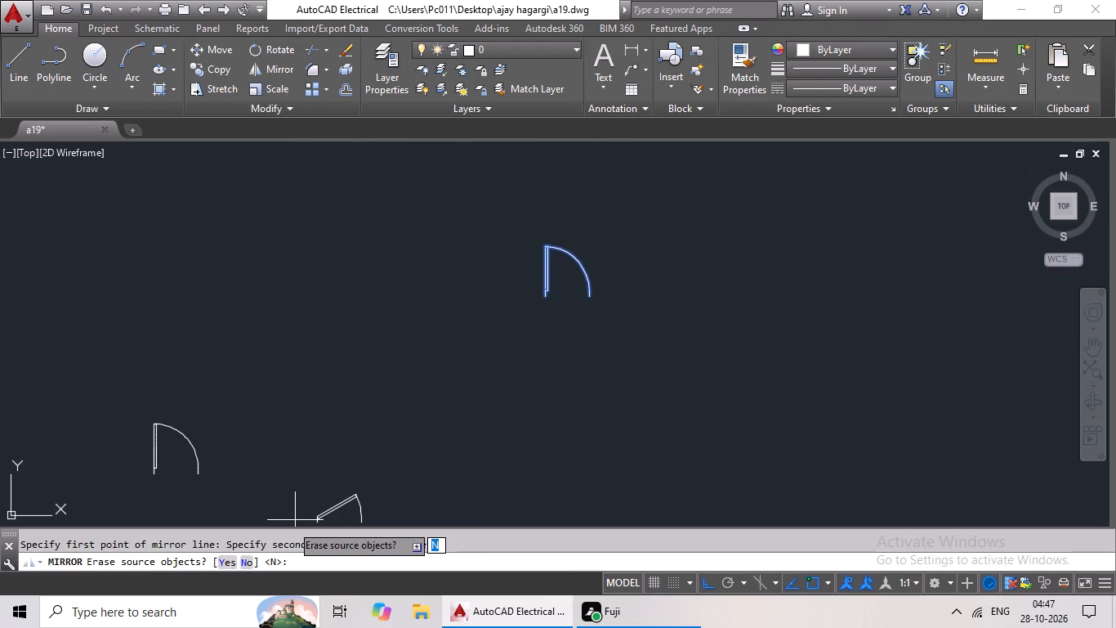
# Copy the mirrored door and paste it at the midpoint of the west jamb of the northwest room's south doorway.
pyautogui.click(466, 284)
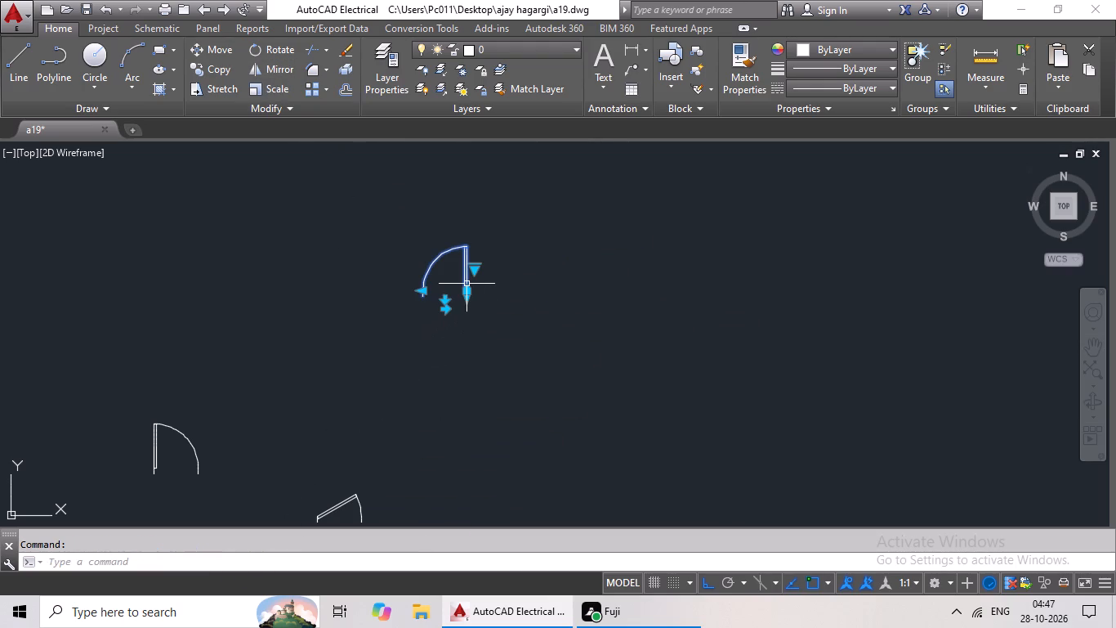
pyautogui.hotkey('ctrl', 'c')
pyautogui.hotkey('ctrl', 'v')
pyautogui.keyDown('ctrl'); pyautogui.scroll(-2, 514, 296); pyautogui.keyUp('ctrl')
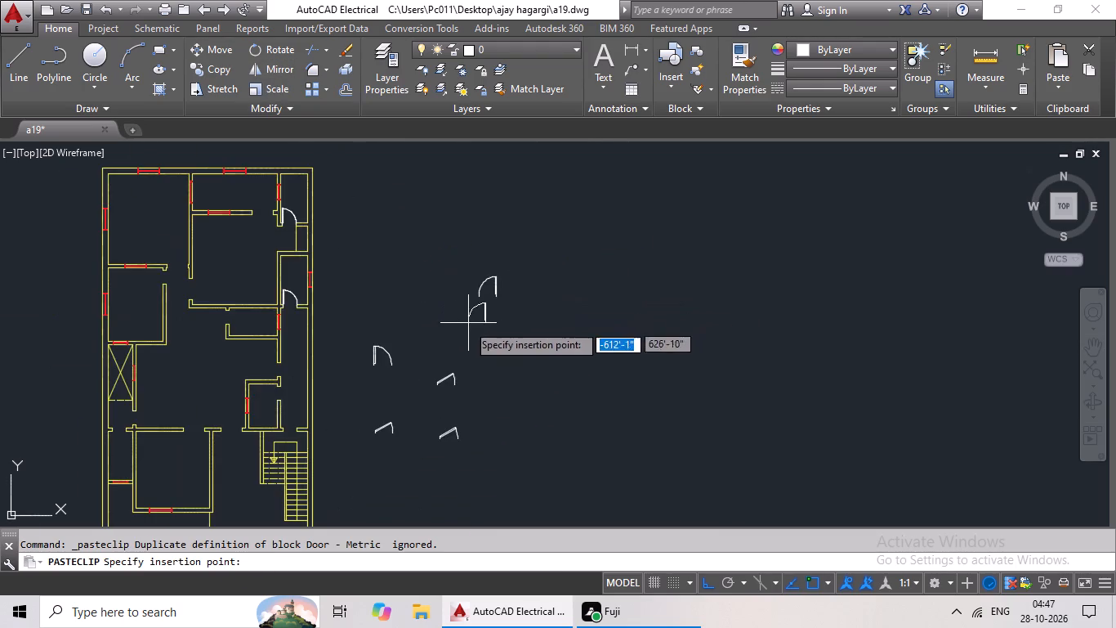
pyautogui.moveTo(466, 324); pyautogui.dragTo(696, 358, button='middle')
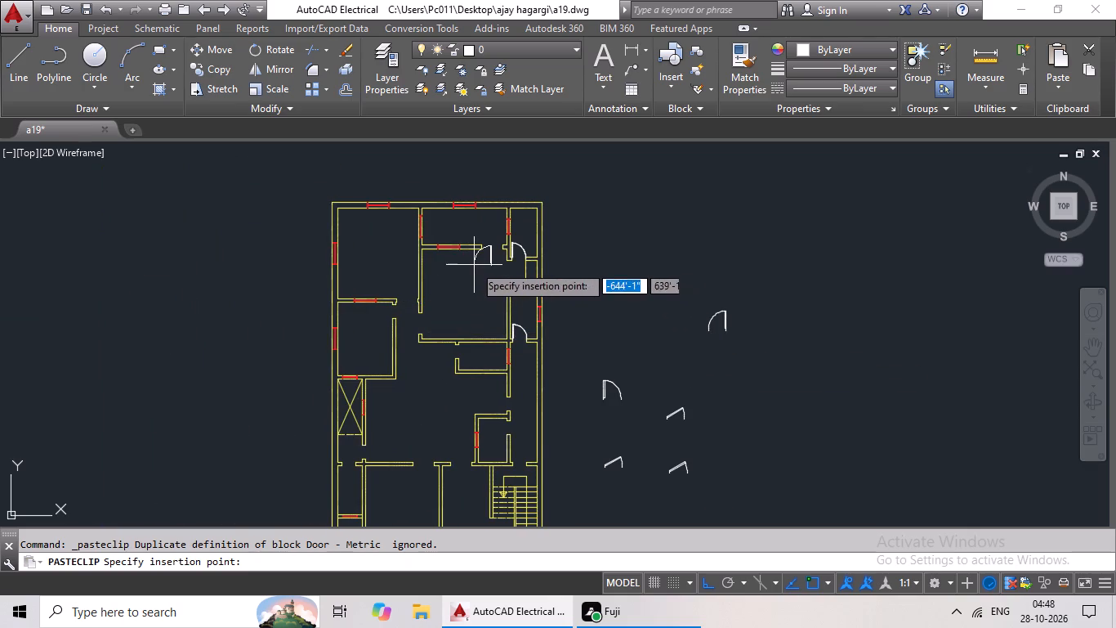
pyautogui.moveTo(474, 265); pyautogui.dragTo(445, 322, button='middle')
pyautogui.moveTo(398, 352); pyautogui.dragTo(459, 289, button='middle')
pyautogui.scroll(4, 417, 303)
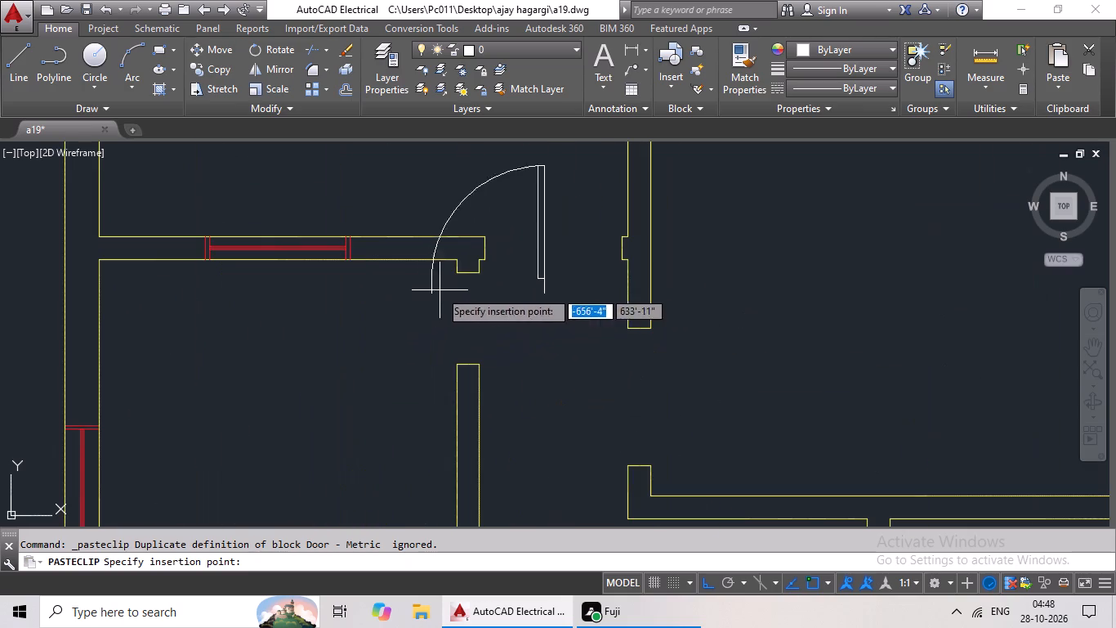
pyautogui.scroll(3, 485, 253)
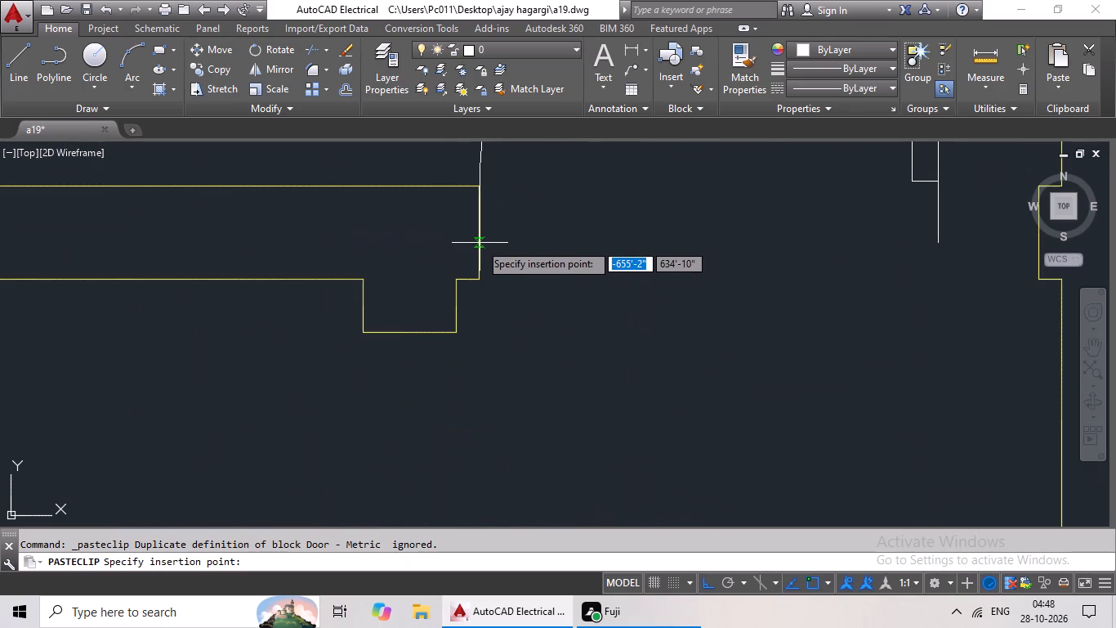
pyautogui.click(483, 236)
# Scale the pasted mirrored door by reference from its west end so it spans the northwest room's doorway.
pyautogui.scroll(-3, 539, 258)
pyautogui.scroll(1, 568, 266)
pyautogui.moveTo(565, 268); pyautogui.dragTo(566, 267, button='middle')
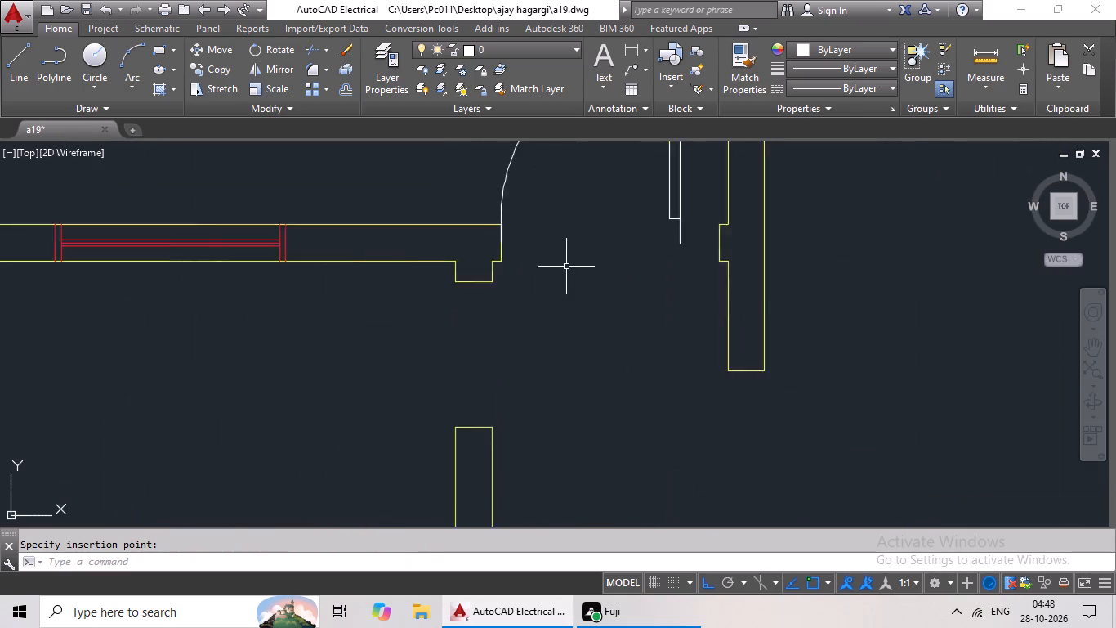
pyautogui.moveTo(566, 267); pyautogui.dragTo(502, 321, button='middle')
pyautogui.click(612, 268)
pyautogui.click(609, 270)
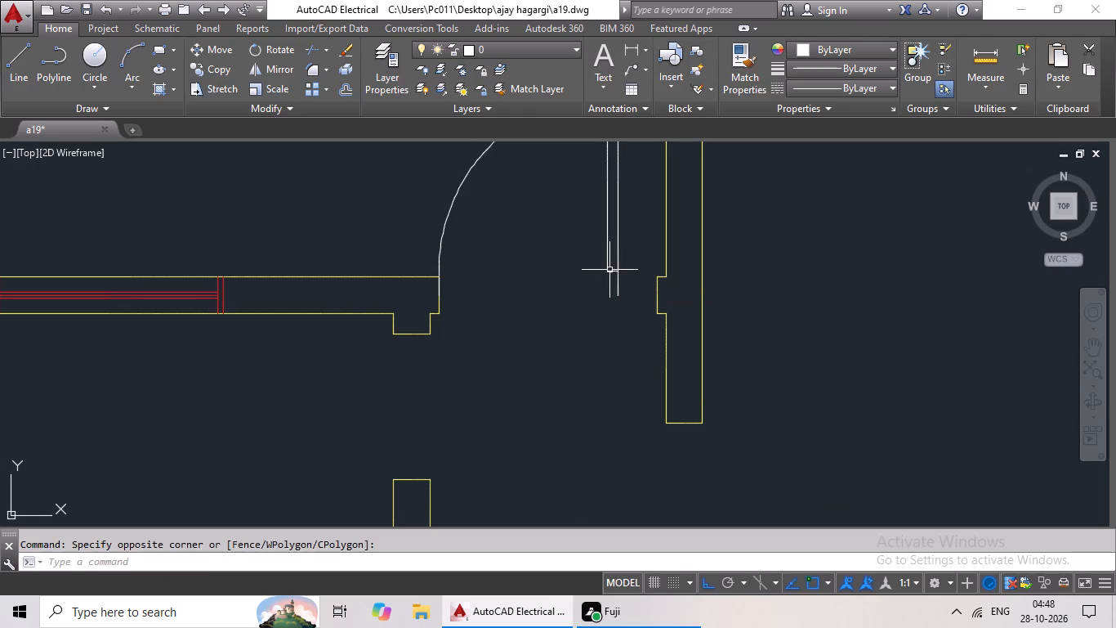
pyautogui.click(606, 268)
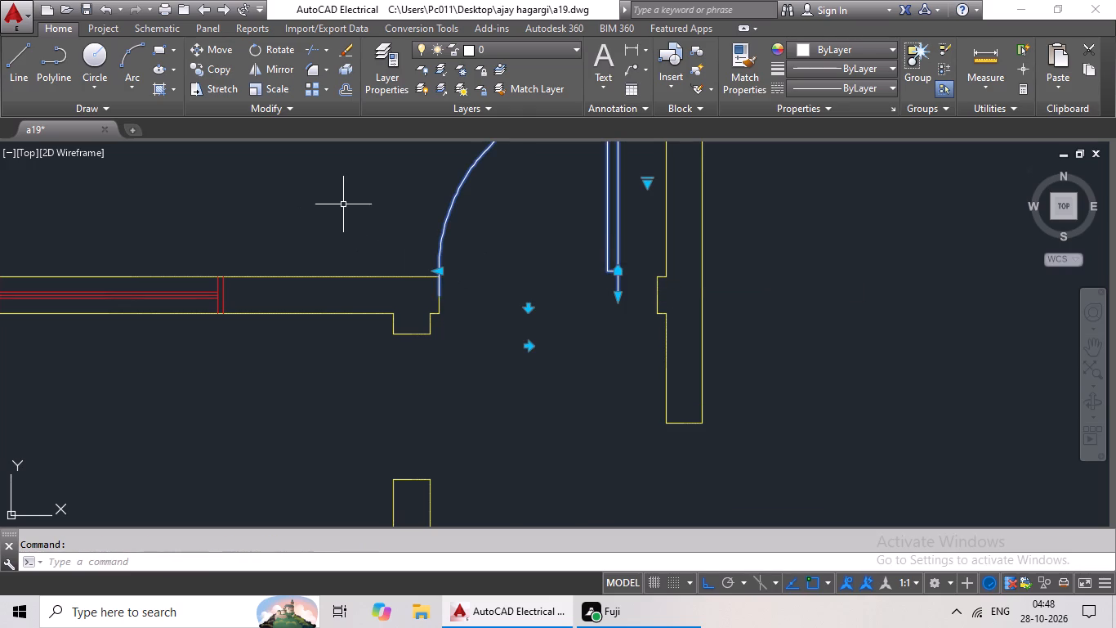
pyautogui.click(266, 92)
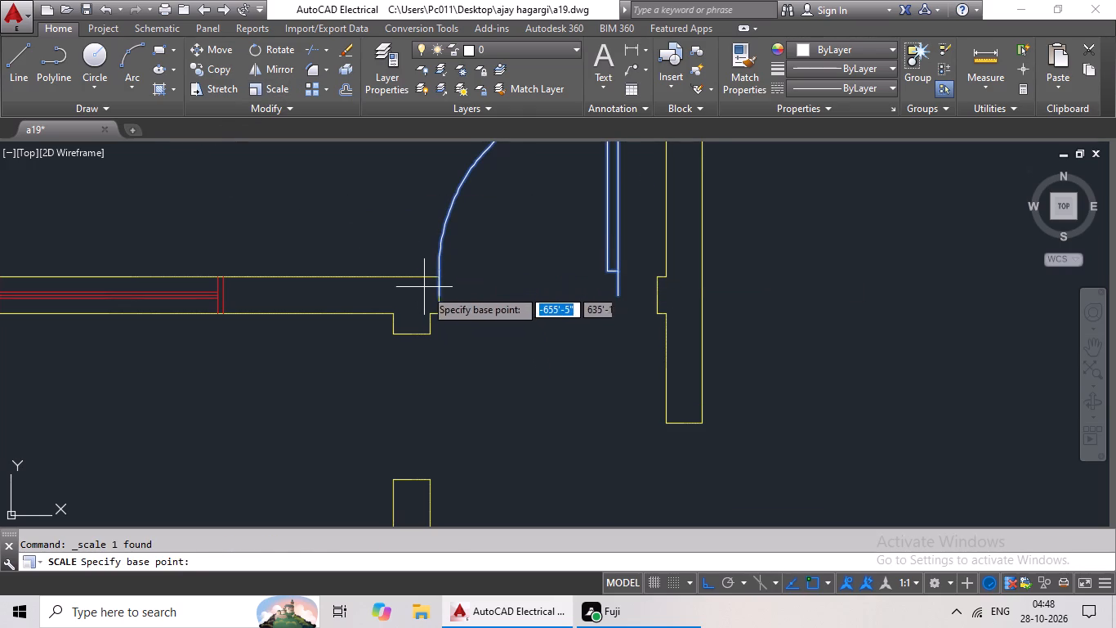
pyautogui.click(440, 294)
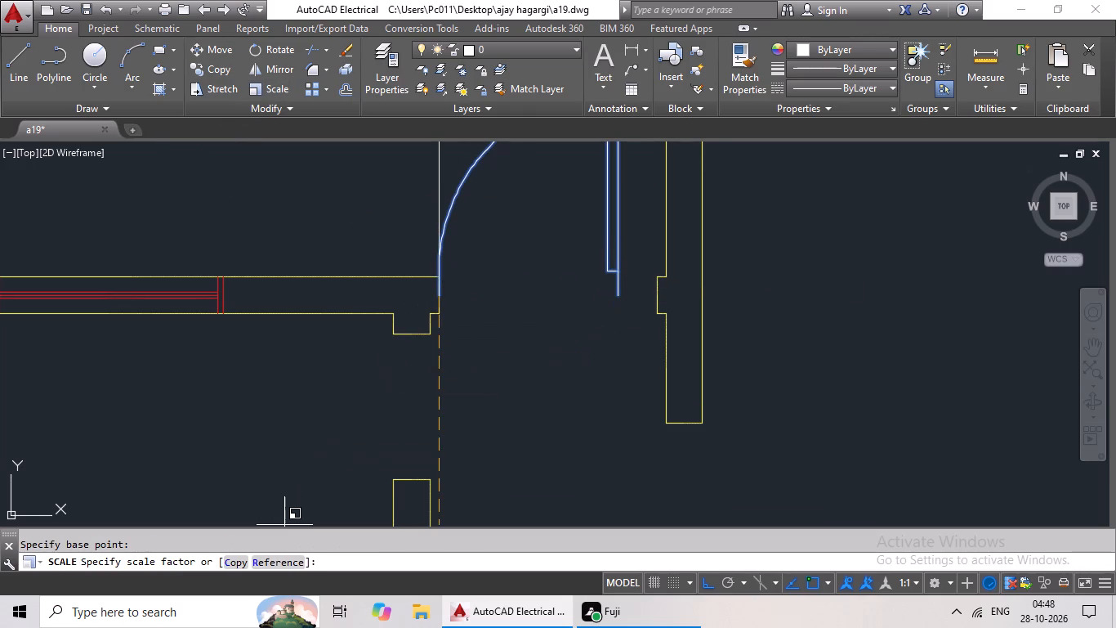
pyautogui.click(273, 563)
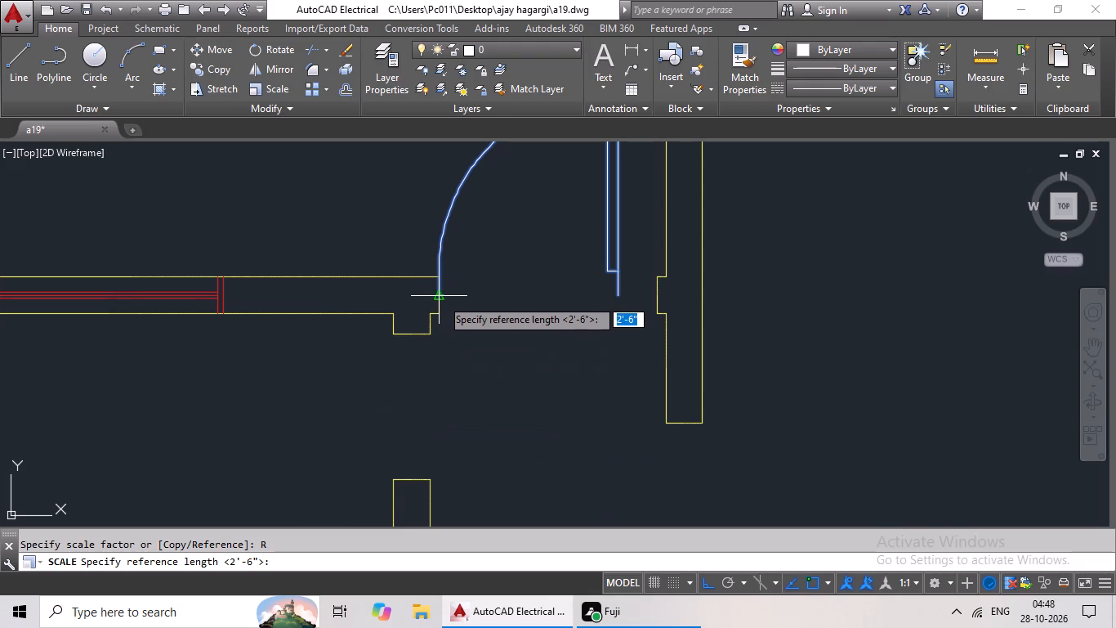
pyautogui.click(441, 298)
pyautogui.click(616, 291)
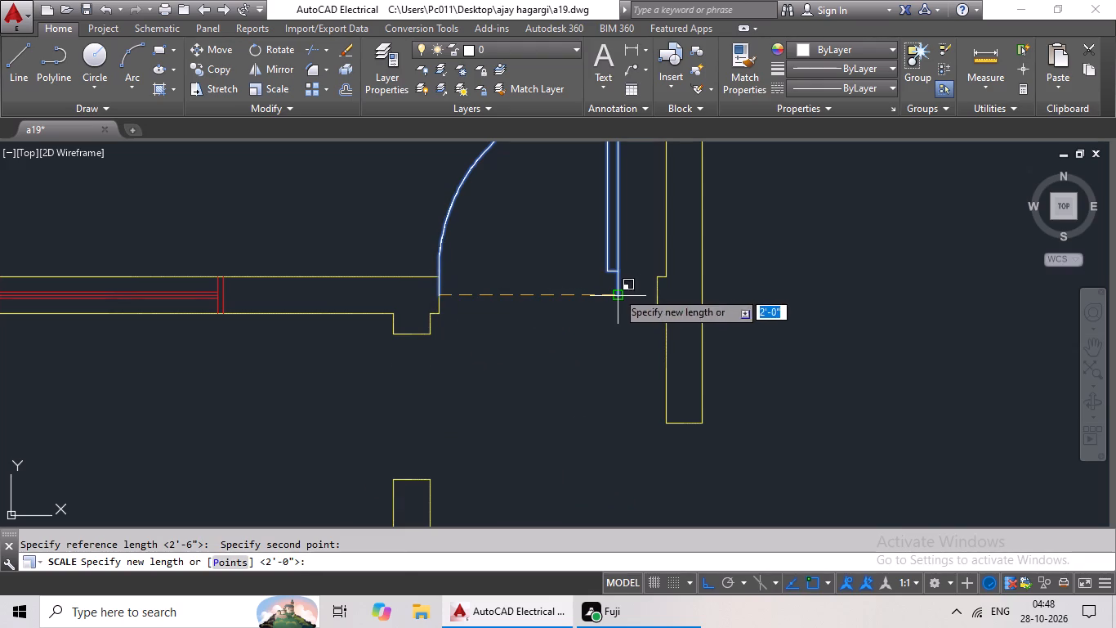
pyautogui.click(654, 291)
# Rotate the loose mirrored door in the open area east of the plan by 180° about its hinge end.
pyautogui.scroll(-3, 774, 303)
pyautogui.moveTo(834, 293); pyautogui.dragTo(630, 325, button='middle')
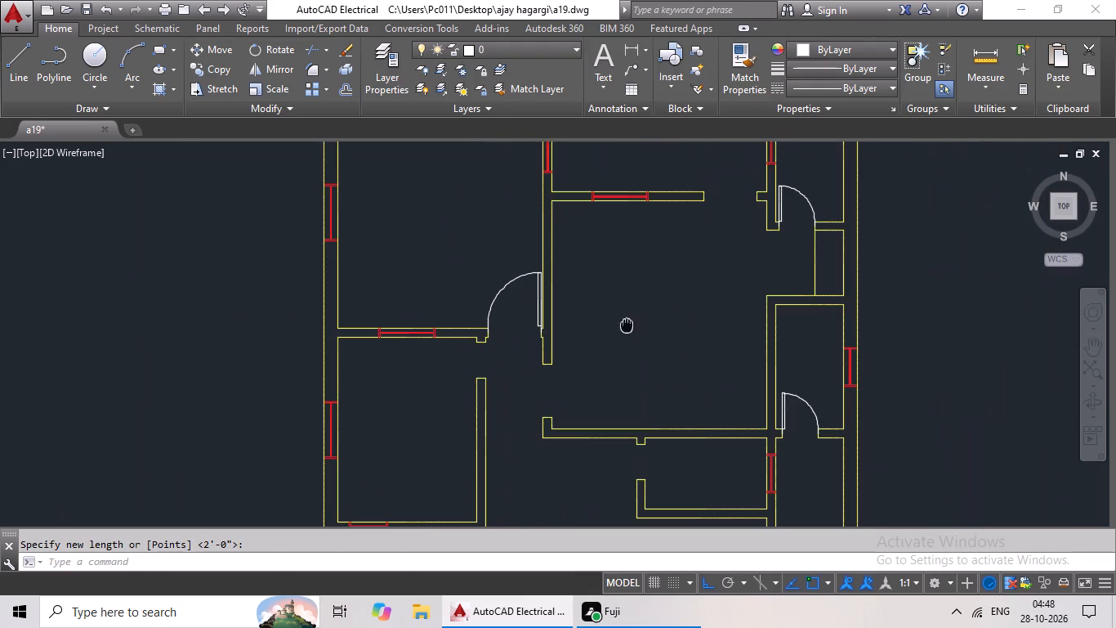
pyautogui.moveTo(675, 316); pyautogui.dragTo(510, 339, button='middle')
pyautogui.moveTo(679, 261); pyautogui.dragTo(536, 316, button='middle')
pyautogui.scroll(-2, 649, 292)
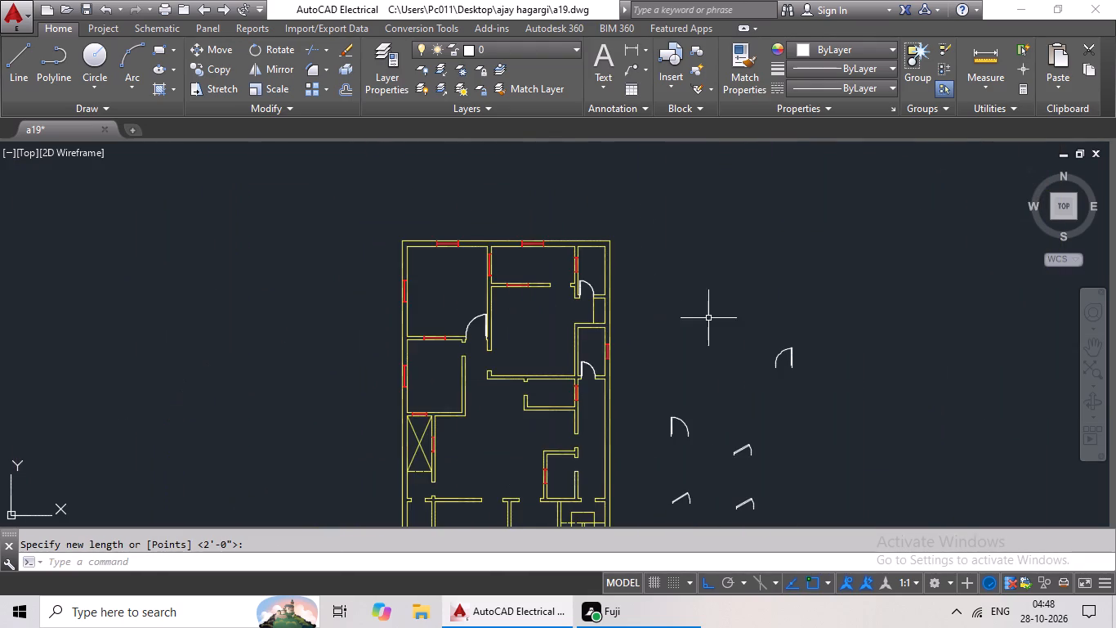
pyautogui.moveTo(714, 318); pyautogui.dragTo(600, 294, button='middle')
pyautogui.click(678, 341)
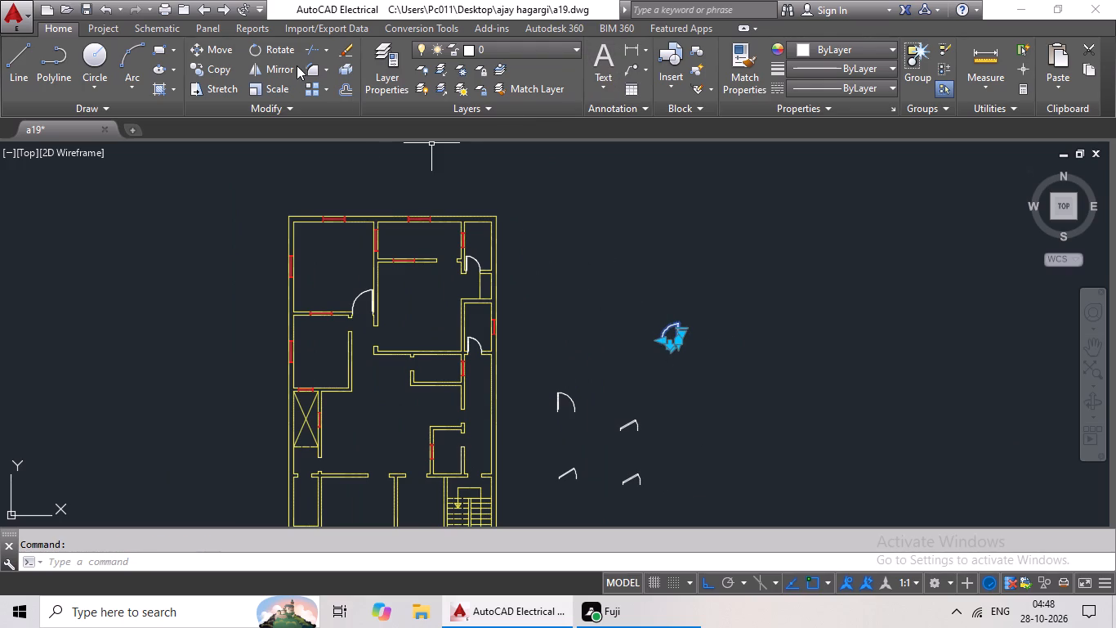
pyautogui.click(257, 53)
pyautogui.moveTo(677, 343); pyautogui.dragTo(670, 356)
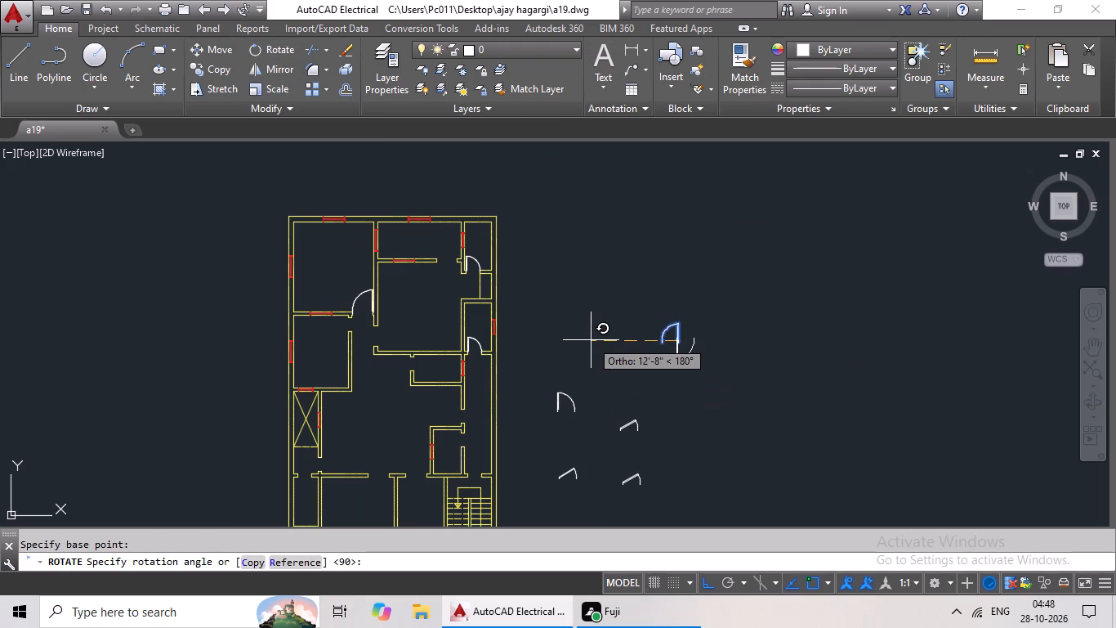
pyautogui.click(591, 340)
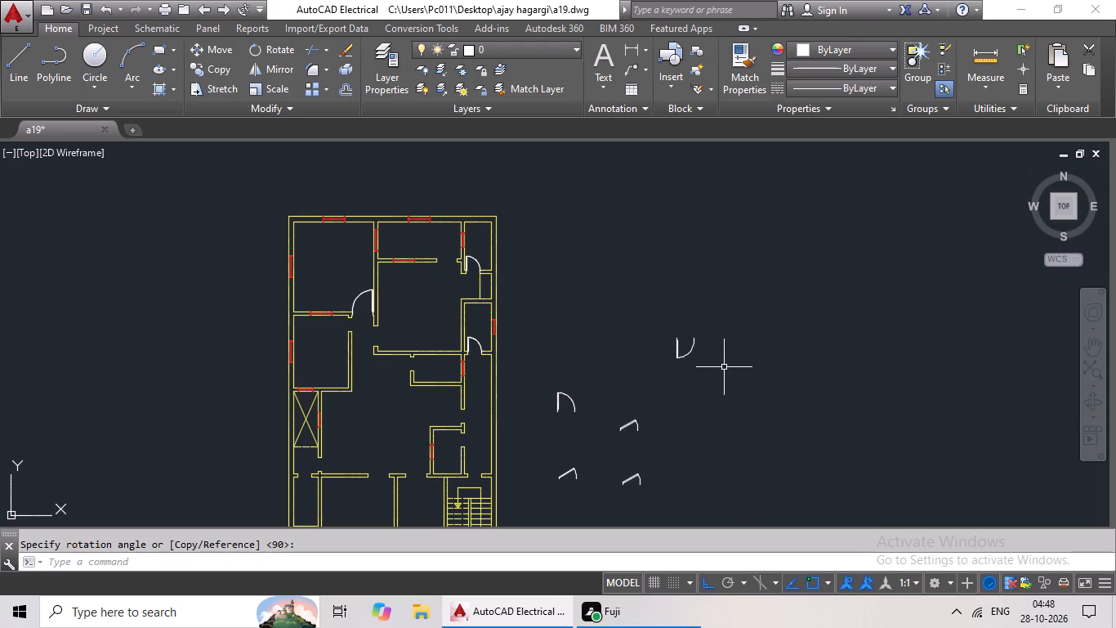
# Mirror the rotated loose door about a vertical line to its west, erasing the source object.
pyautogui.scroll(3, 724, 365)
pyautogui.click(535, 331)
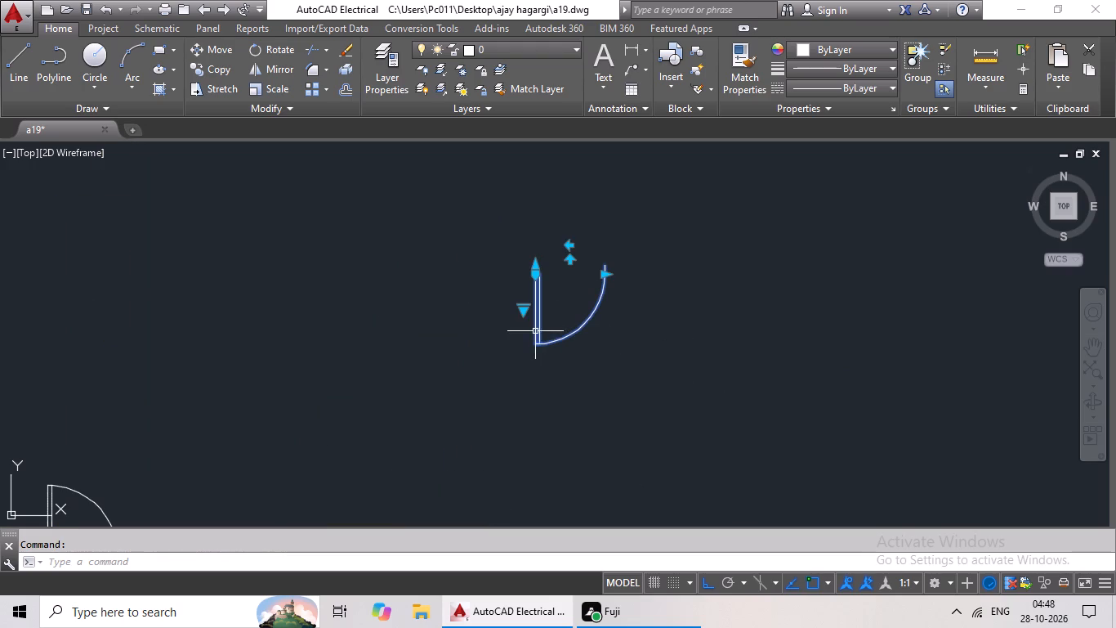
pyautogui.click(269, 63)
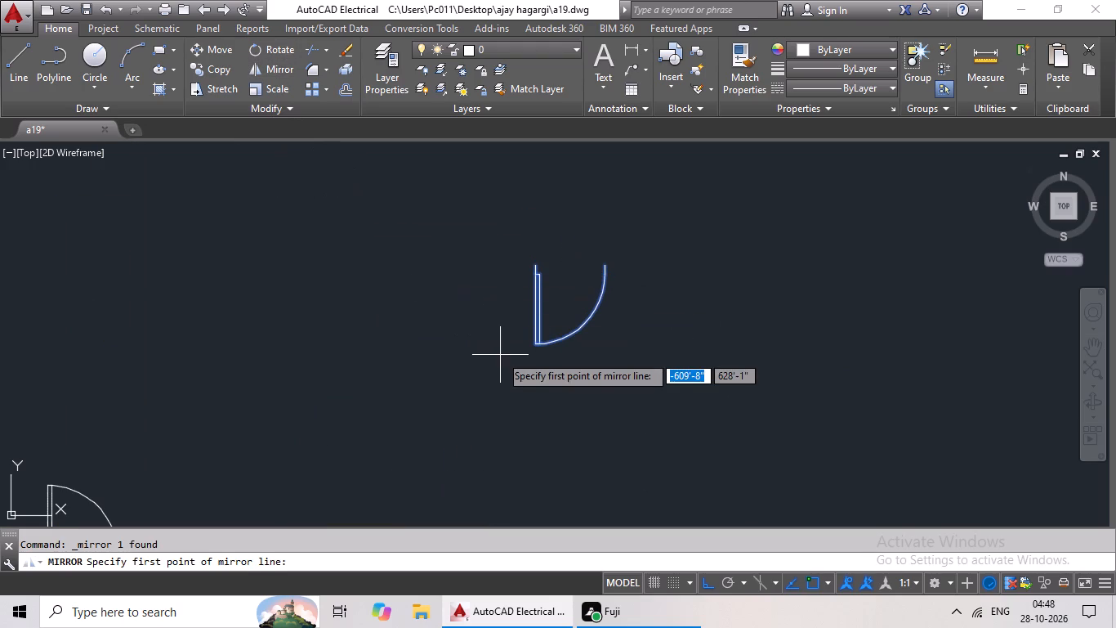
pyautogui.click(480, 349)
pyautogui.click(469, 233)
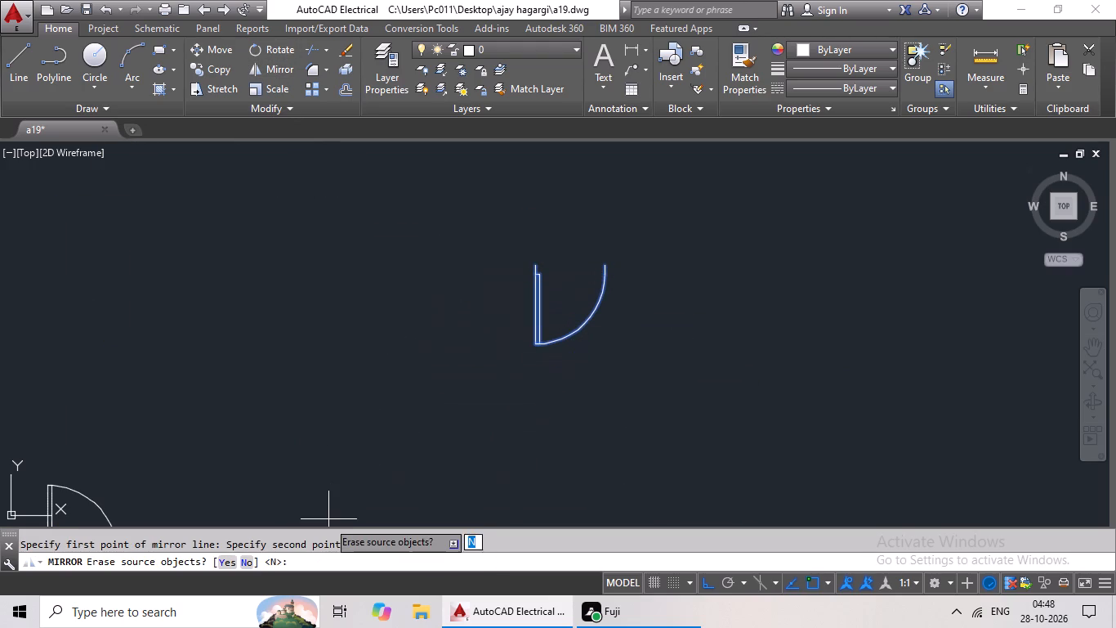
pyautogui.click(228, 565)
# Copy the mirrored loose door and paste it against the east jamb of the north-central room's south doorway, swinging south.
pyautogui.click(422, 318)
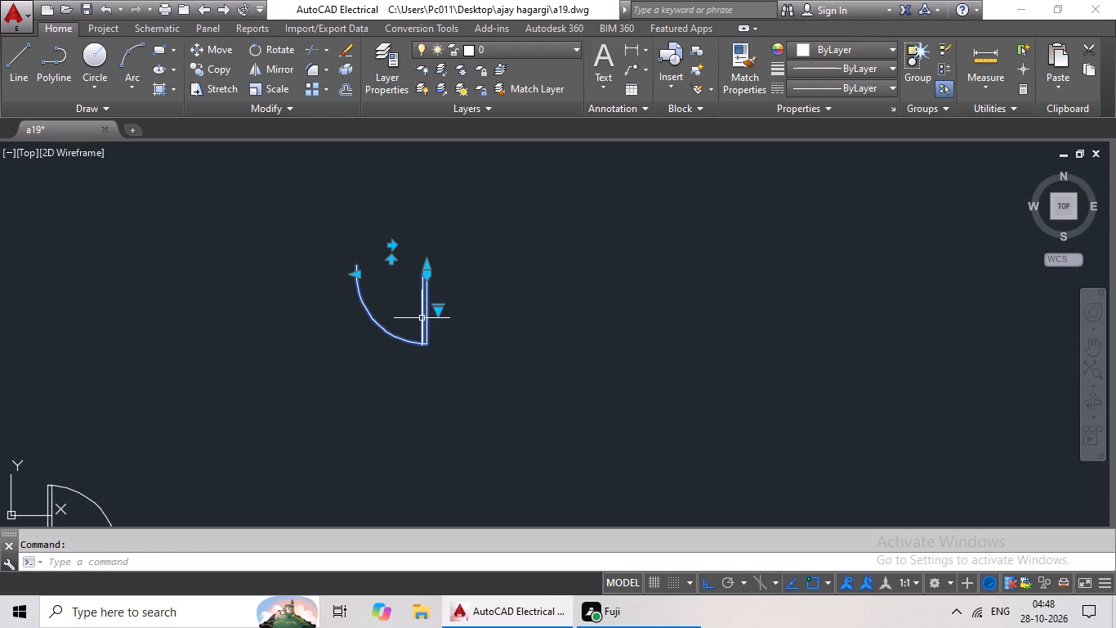
pyautogui.hotkey('ctrl', 'c')
pyautogui.hotkey('ctrl', 'v')
pyautogui.scroll(-3, 376, 332)
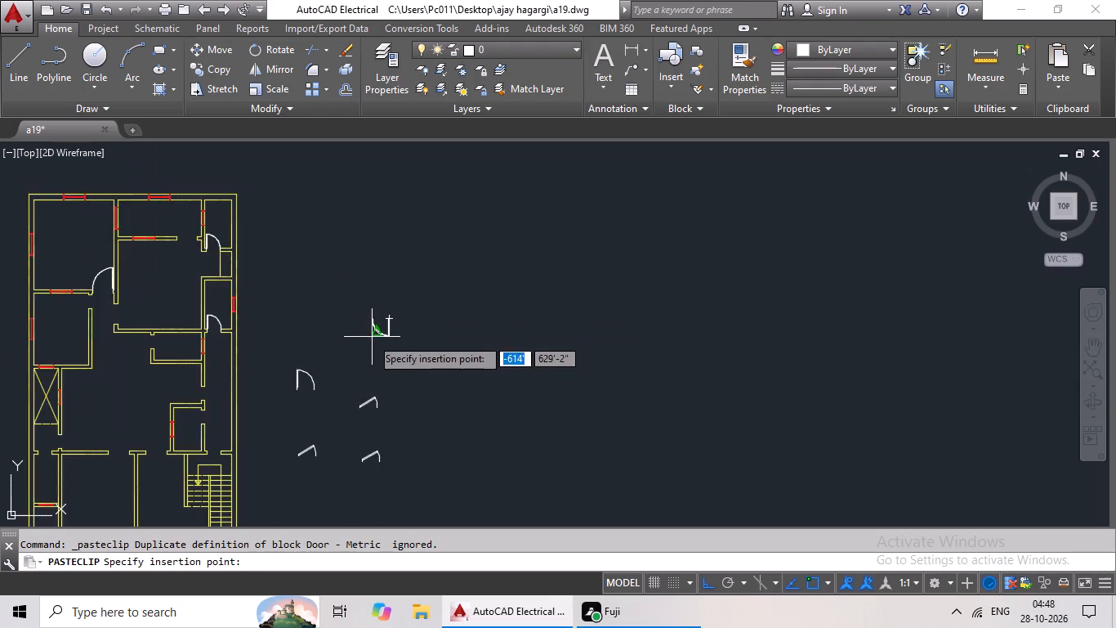
pyautogui.moveTo(334, 348); pyautogui.dragTo(504, 346, button='middle')
pyautogui.scroll(3, 359, 255)
pyautogui.moveTo(322, 240); pyautogui.dragTo(323, 244, button='middle')
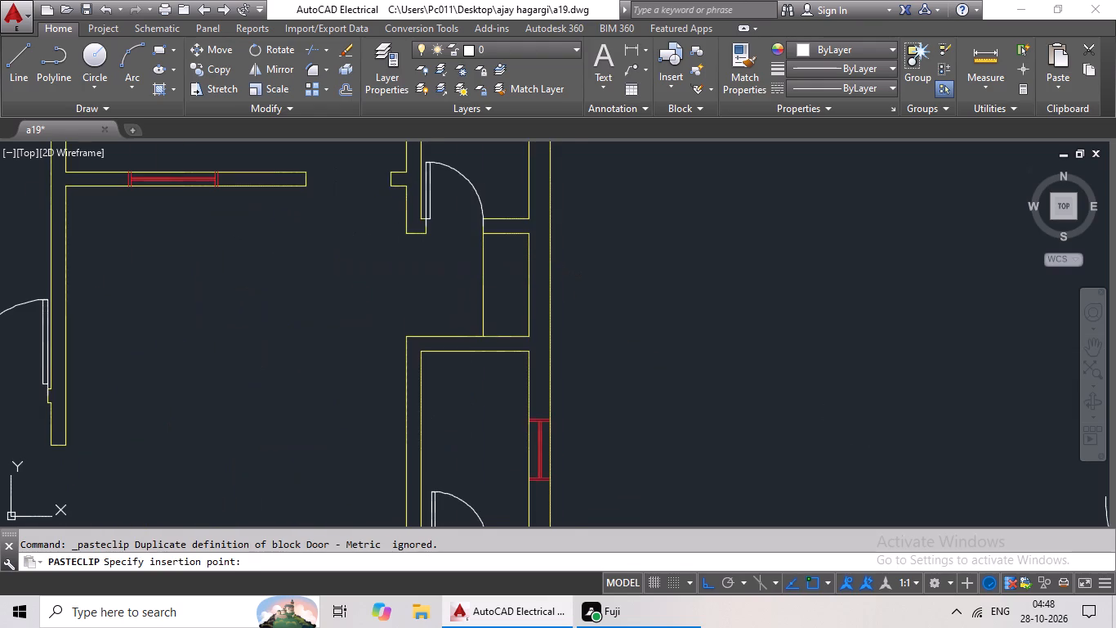
pyautogui.moveTo(323, 244); pyautogui.dragTo(346, 363, button='middle')
pyautogui.scroll(2, 343, 364)
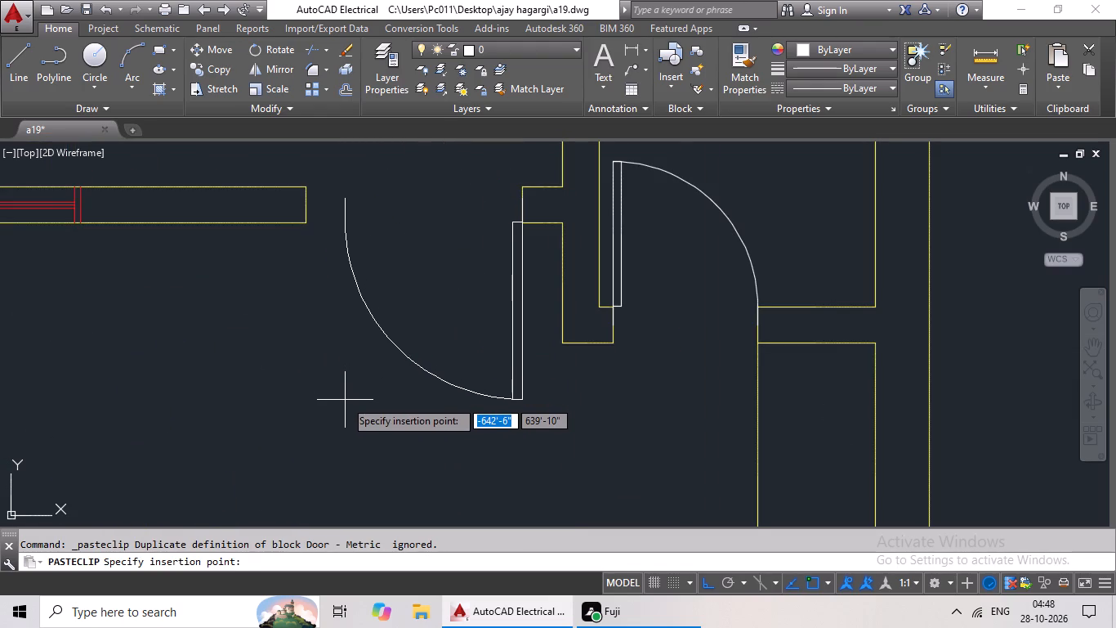
pyautogui.click(345, 400)
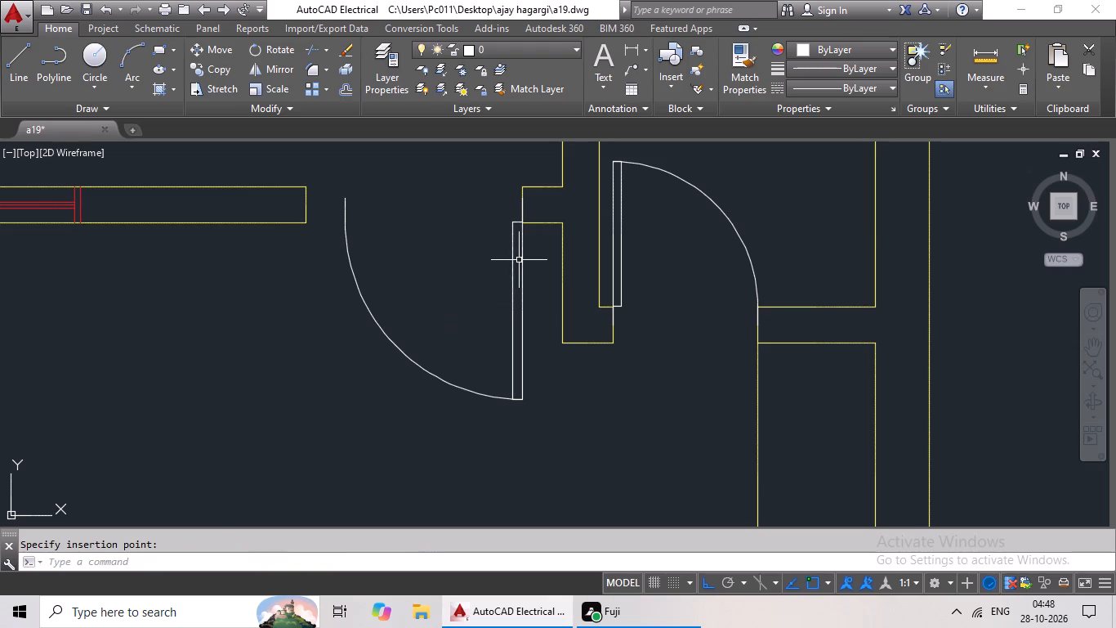
# Scale the pasted door by reference from its hinge at the east jamb so it spans the north-central room's doorway.
pyautogui.click(521, 258)
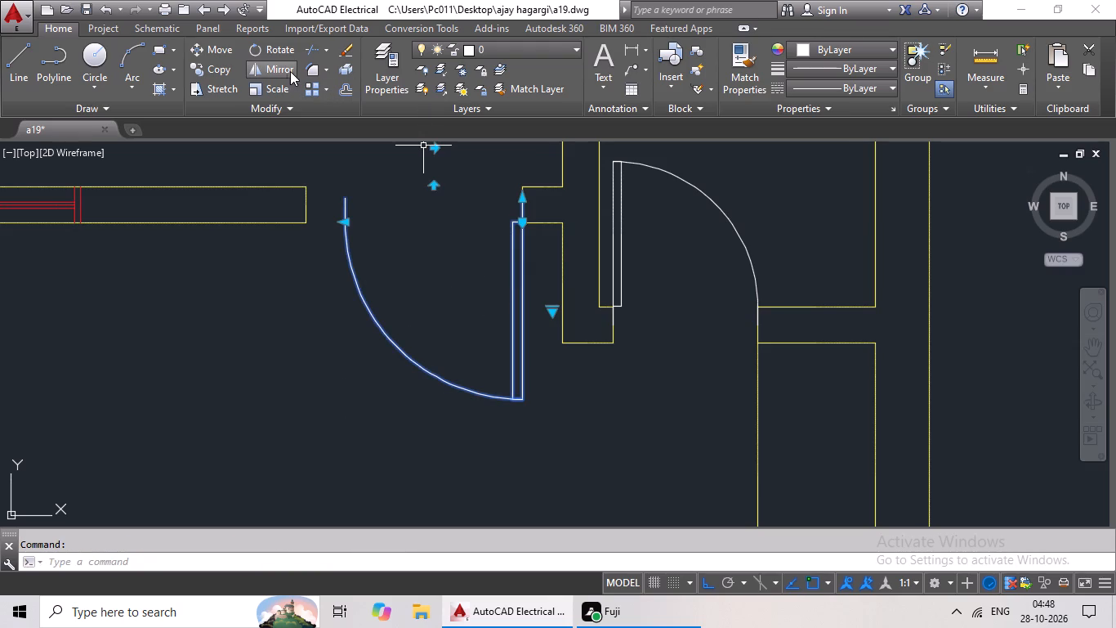
pyautogui.click(275, 85)
pyautogui.click(523, 203)
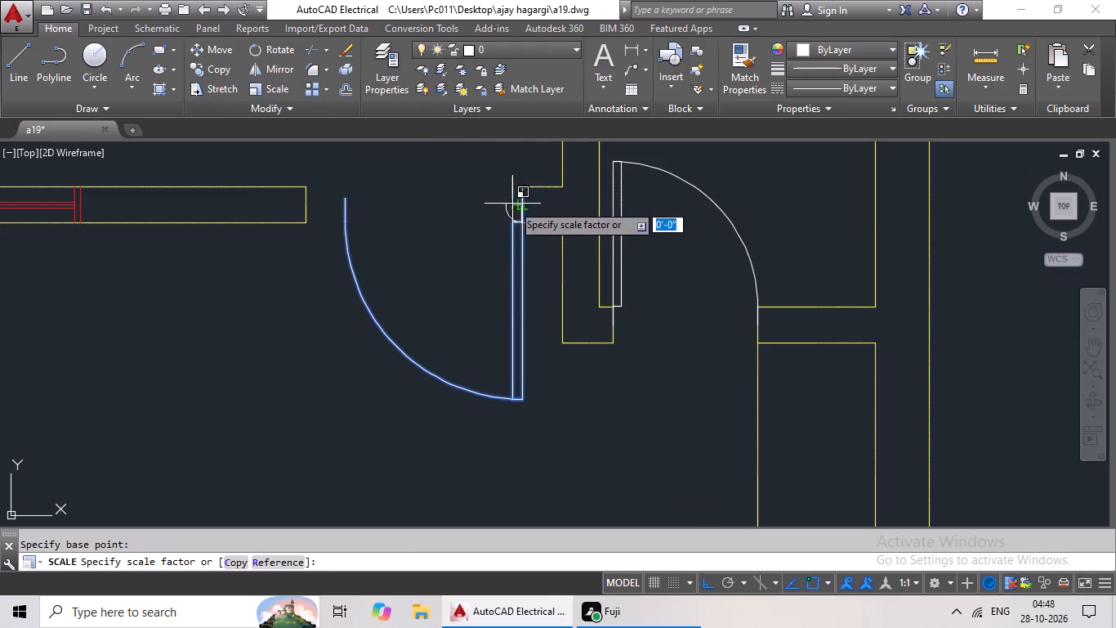
pyautogui.scroll(-3, 459, 208)
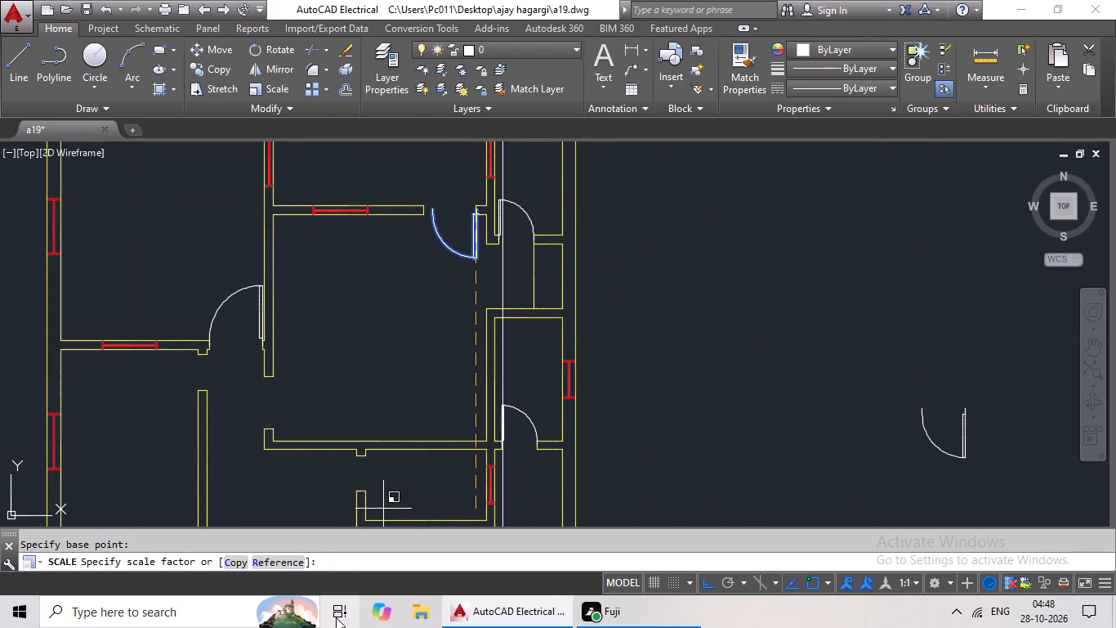
pyautogui.click(299, 563)
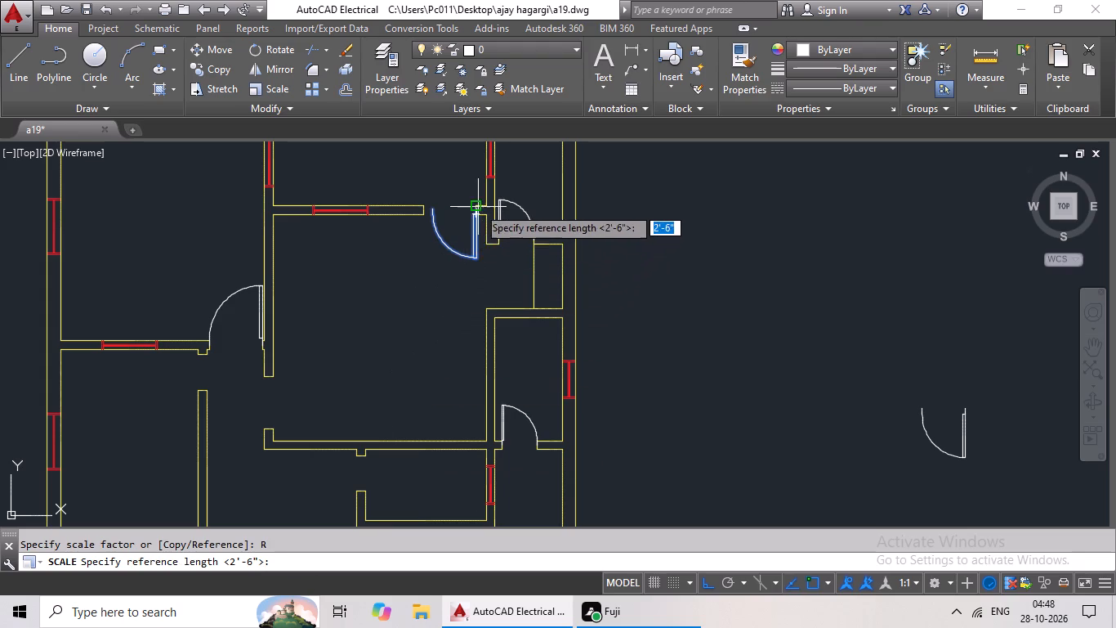
pyautogui.scroll(3, 480, 206)
pyautogui.click(462, 224)
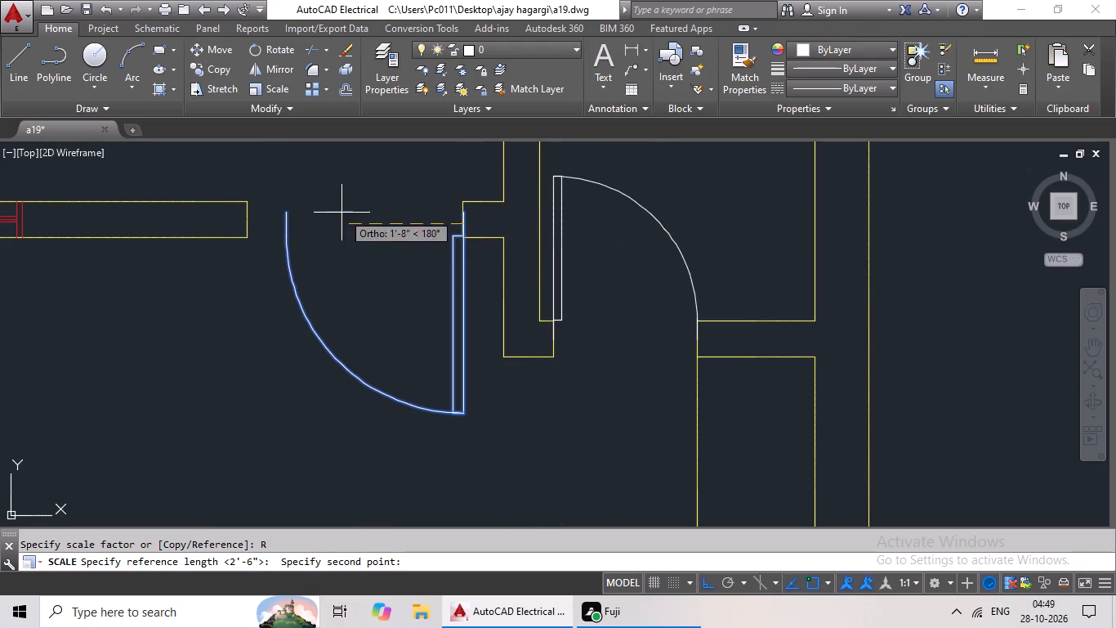
pyautogui.click(288, 222)
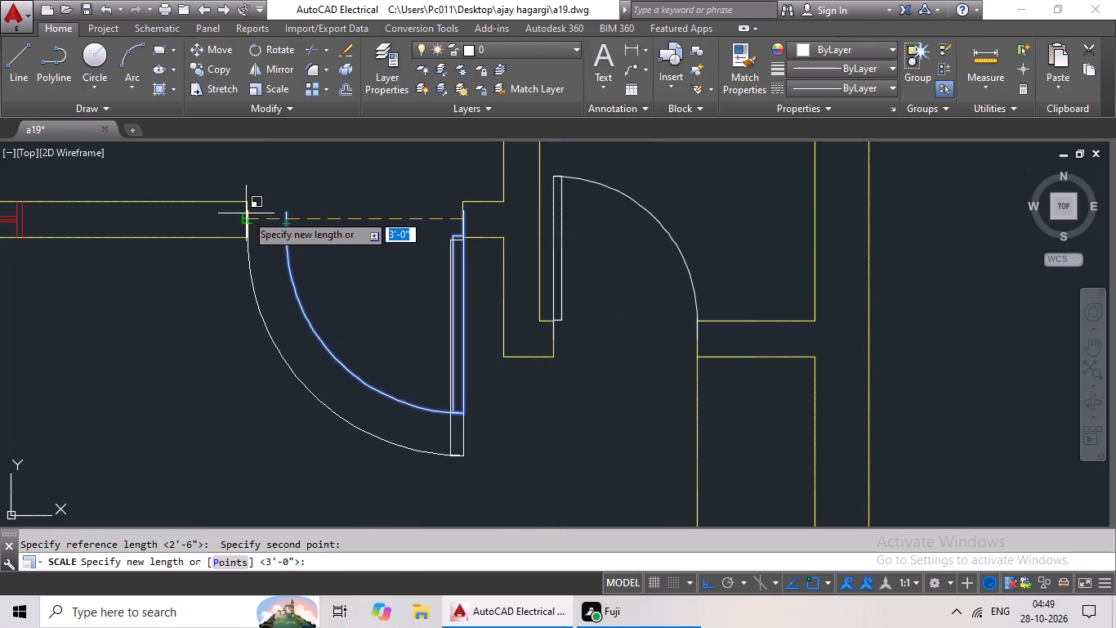
pyautogui.click(247, 217)
# Rotate the loose door in the open area northeast of the other spare doors by 270° about its hinge end.
pyautogui.scroll(-4, 355, 205)
pyautogui.scroll(-2, 483, 217)
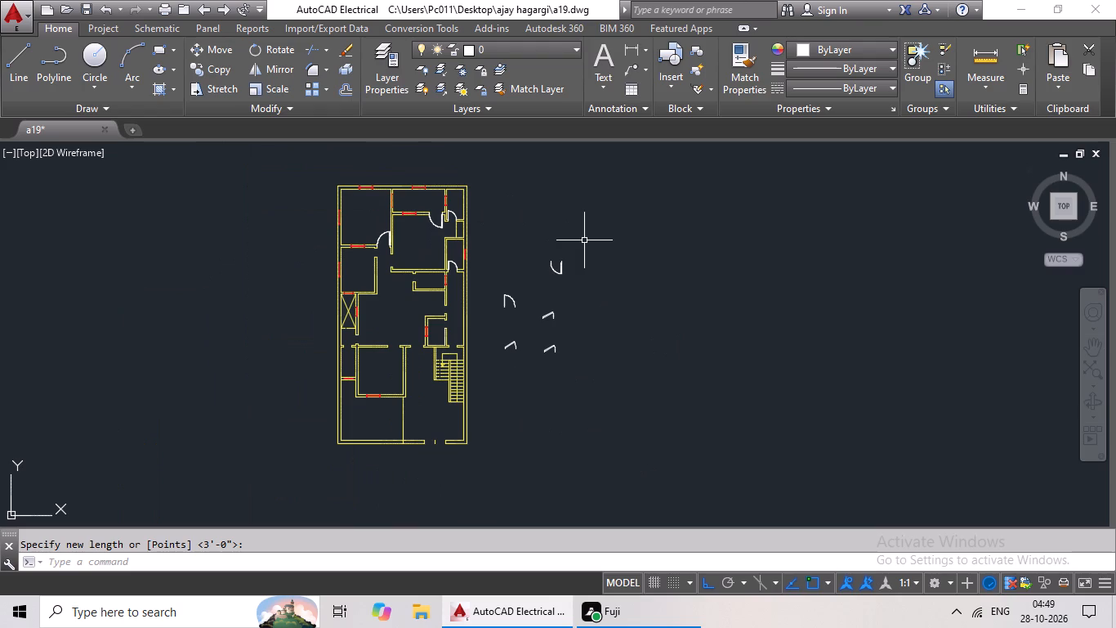
pyautogui.scroll(1, 582, 240)
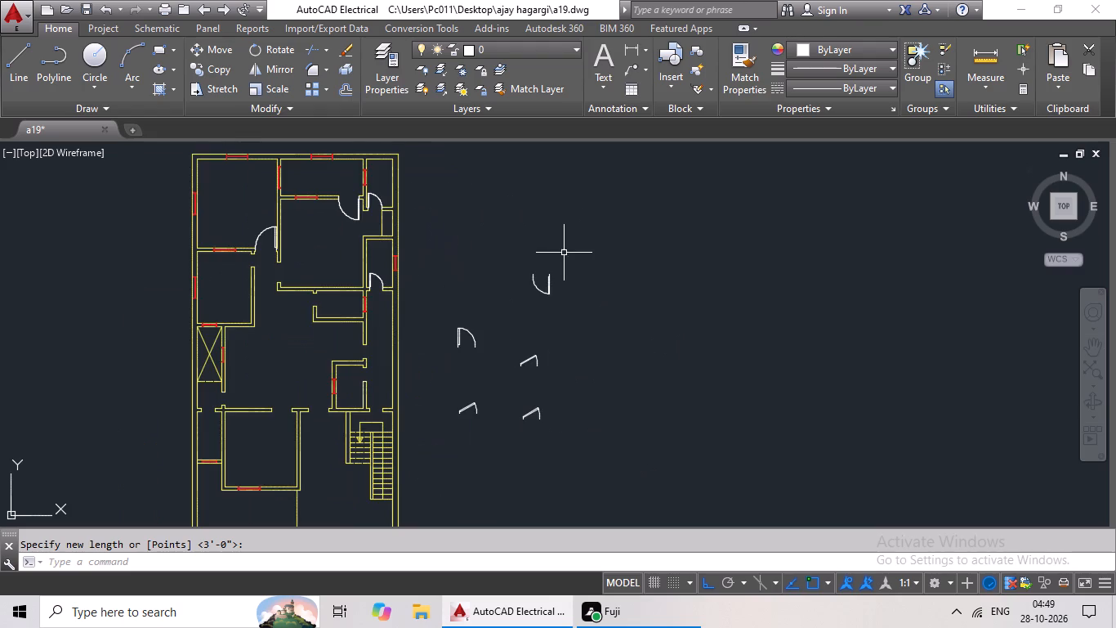
pyautogui.moveTo(562, 258); pyautogui.dragTo(575, 227, button='middle')
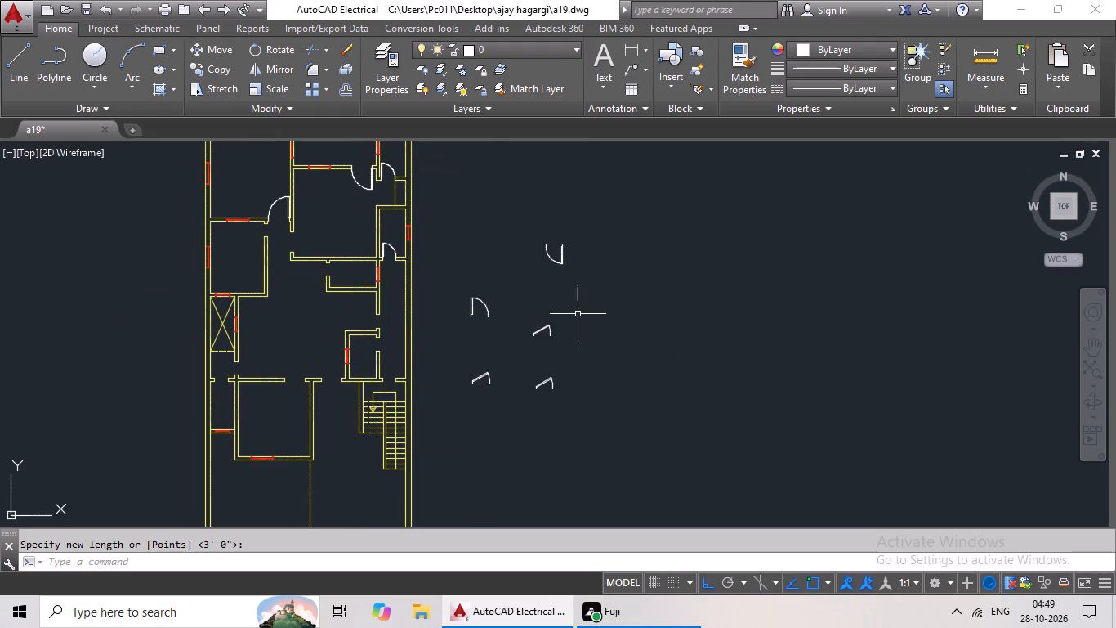
pyautogui.scroll(2, 551, 254)
pyautogui.click(580, 231)
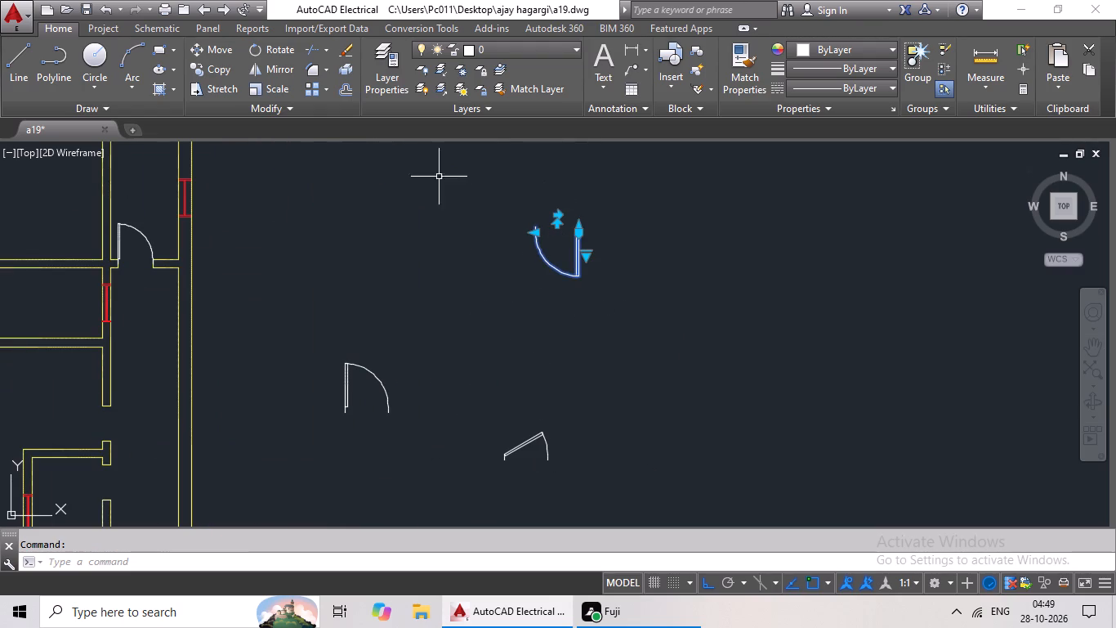
pyautogui.click(270, 50)
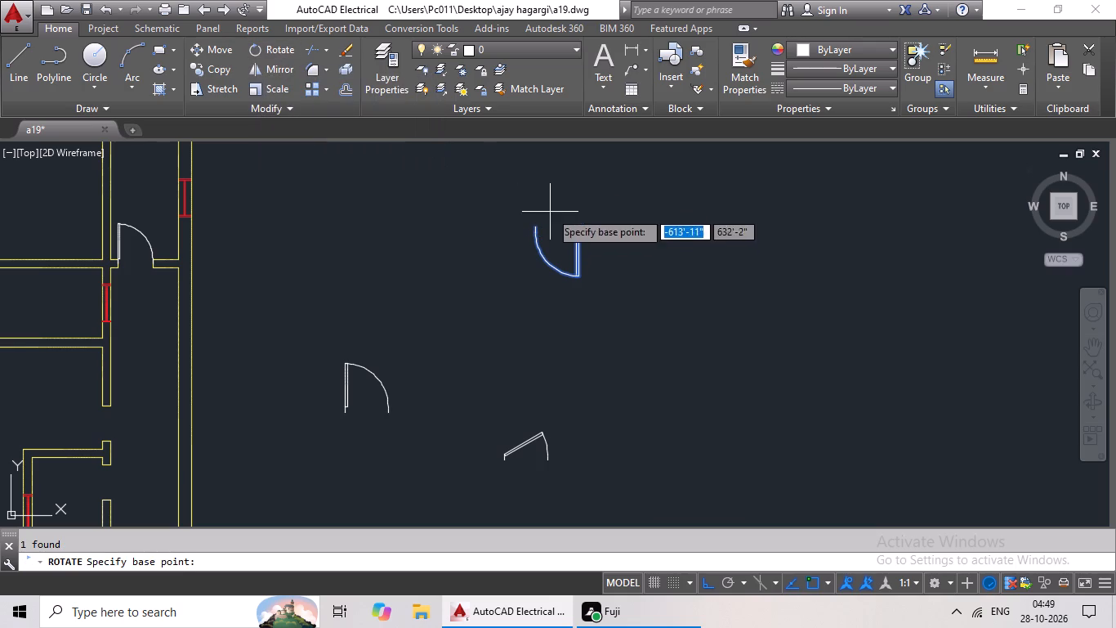
pyautogui.moveTo(583, 225); pyautogui.dragTo(583, 264)
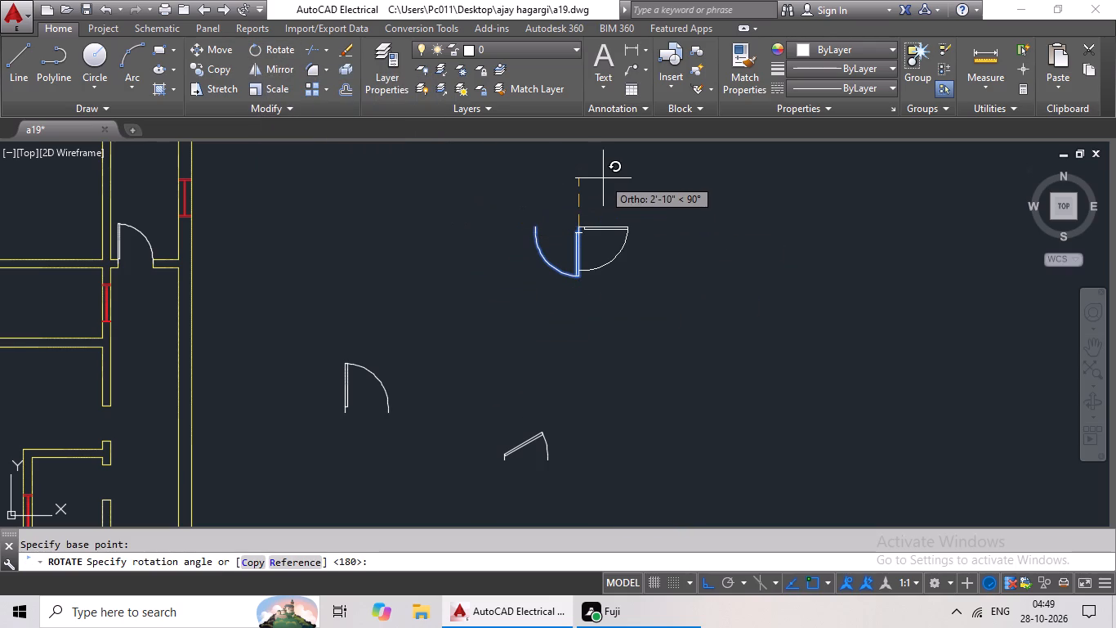
pyautogui.click(553, 344)
# Mirror the rotated loose door about a horizontal line just south of it, erasing the source object.
pyautogui.click(571, 227)
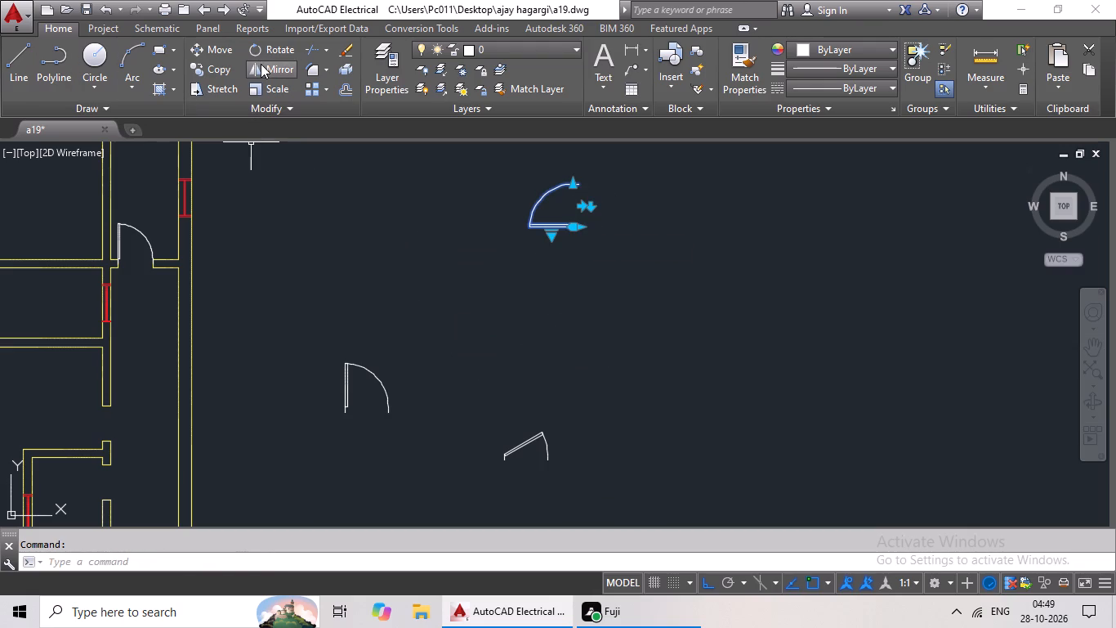
pyautogui.click(261, 64)
pyautogui.click(575, 250)
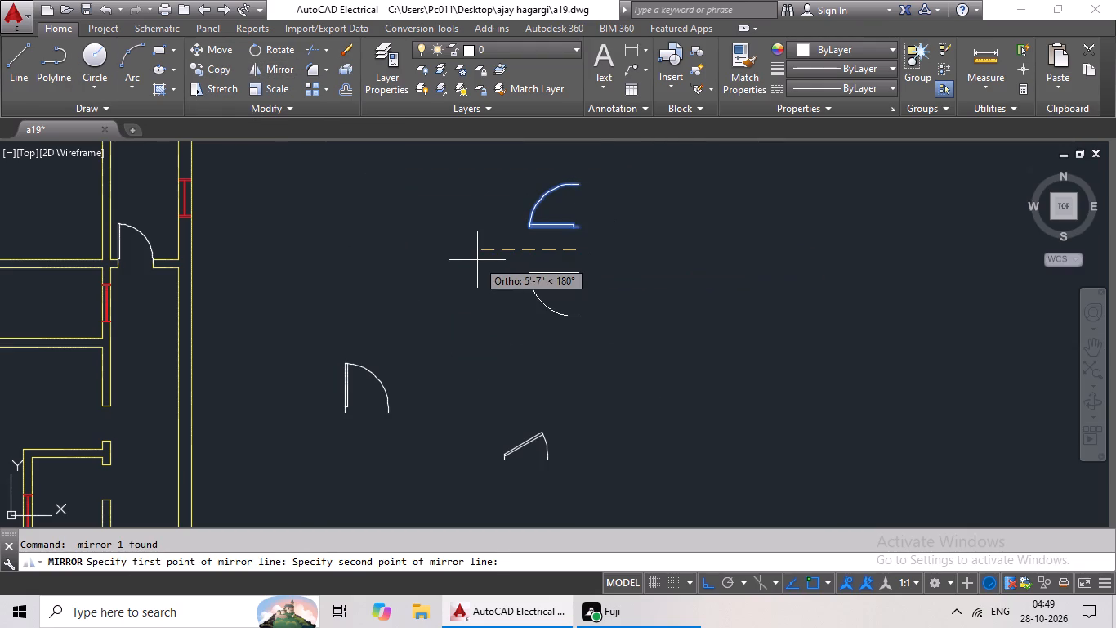
pyautogui.click(477, 261)
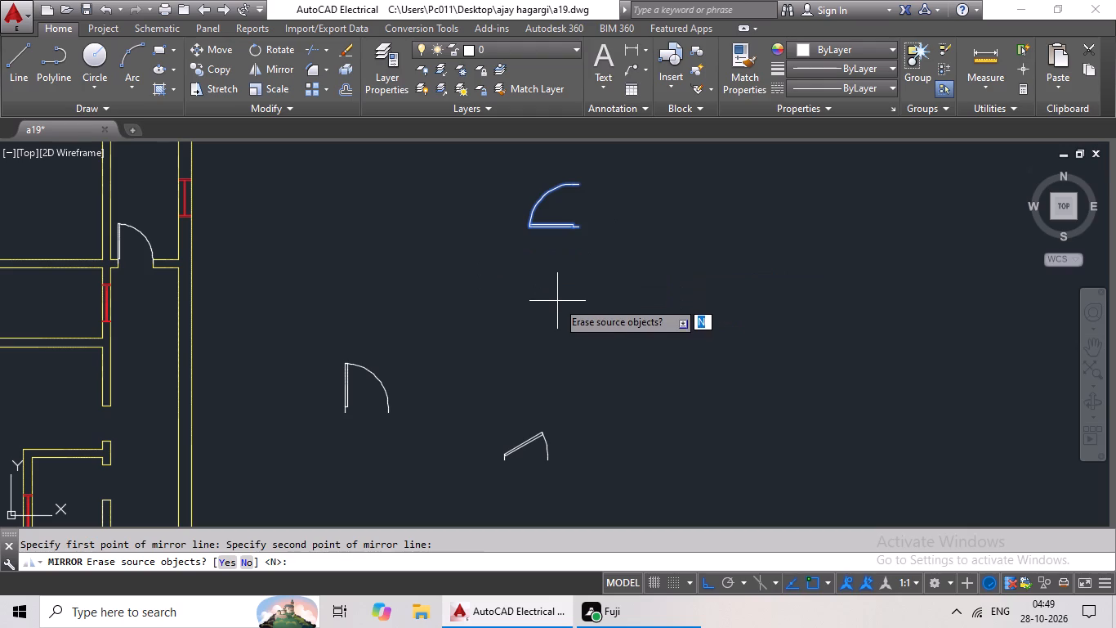
pyautogui.click(225, 562)
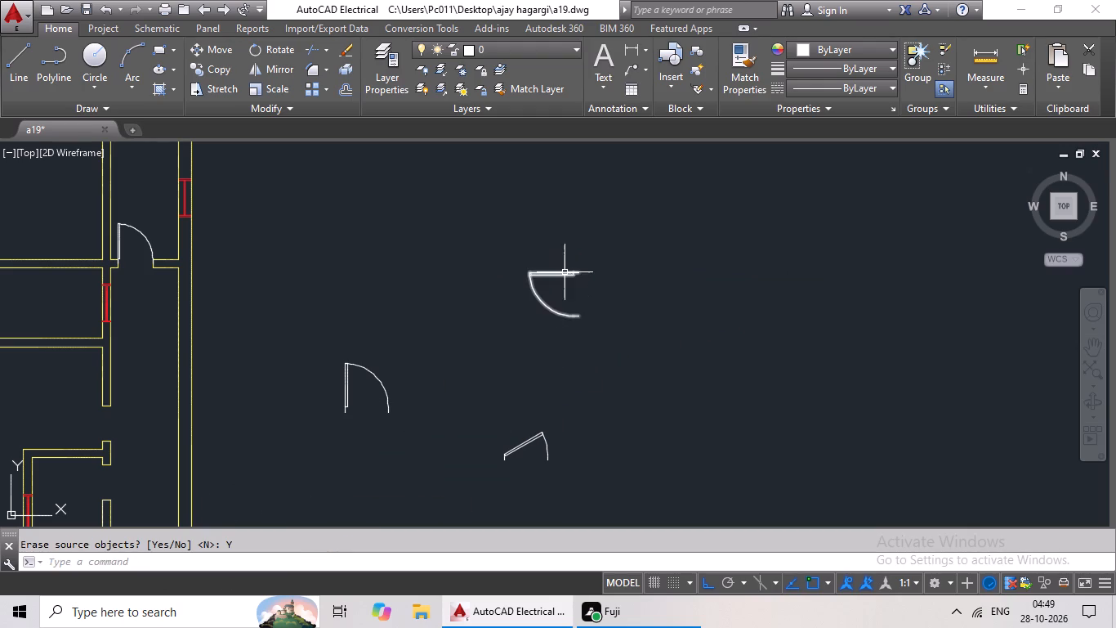
# Copy the mirrored loose door and paste it at the north jamb of the east doorway in the room south of the northwest room.
pyautogui.click(565, 271)
pyautogui.hotkey('ctrl', 'c')
pyautogui.hotkey('ctrl', 'v')
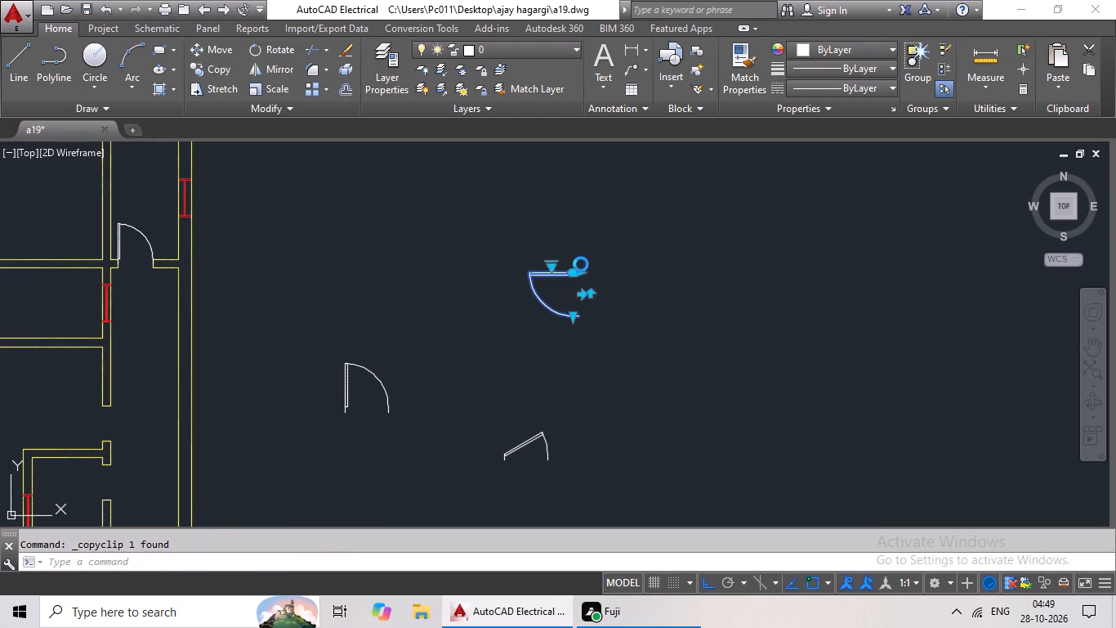
pyautogui.scroll(-2, 564, 276)
pyautogui.moveTo(515, 304); pyautogui.dragTo(619, 297, button='middle')
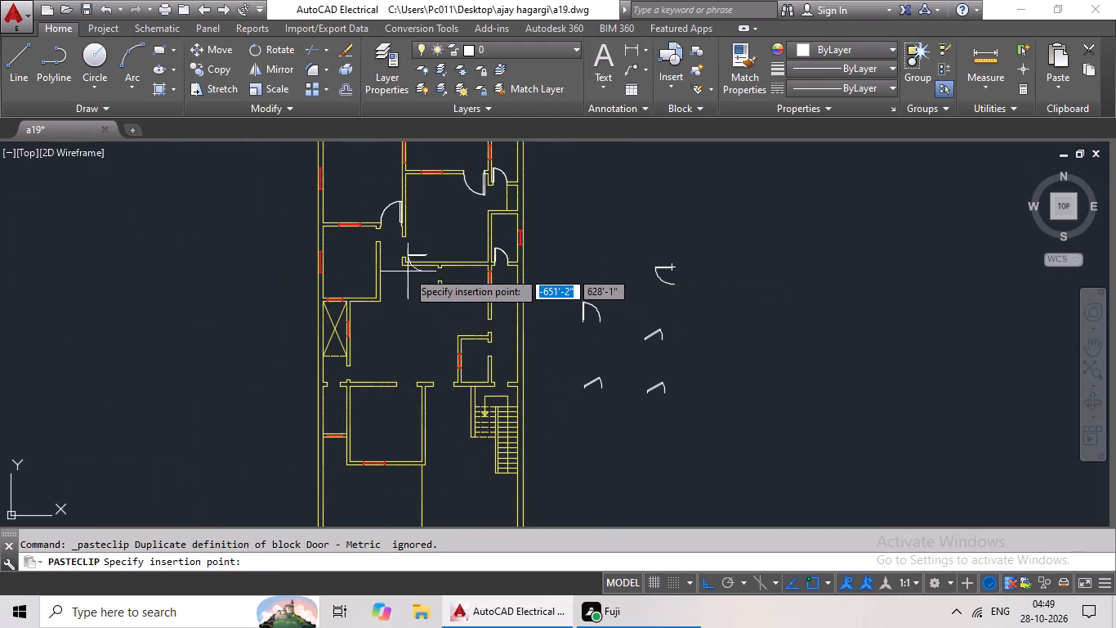
pyautogui.moveTo(398, 252); pyautogui.dragTo(429, 376, button='middle')
pyautogui.scroll(4, 395, 384)
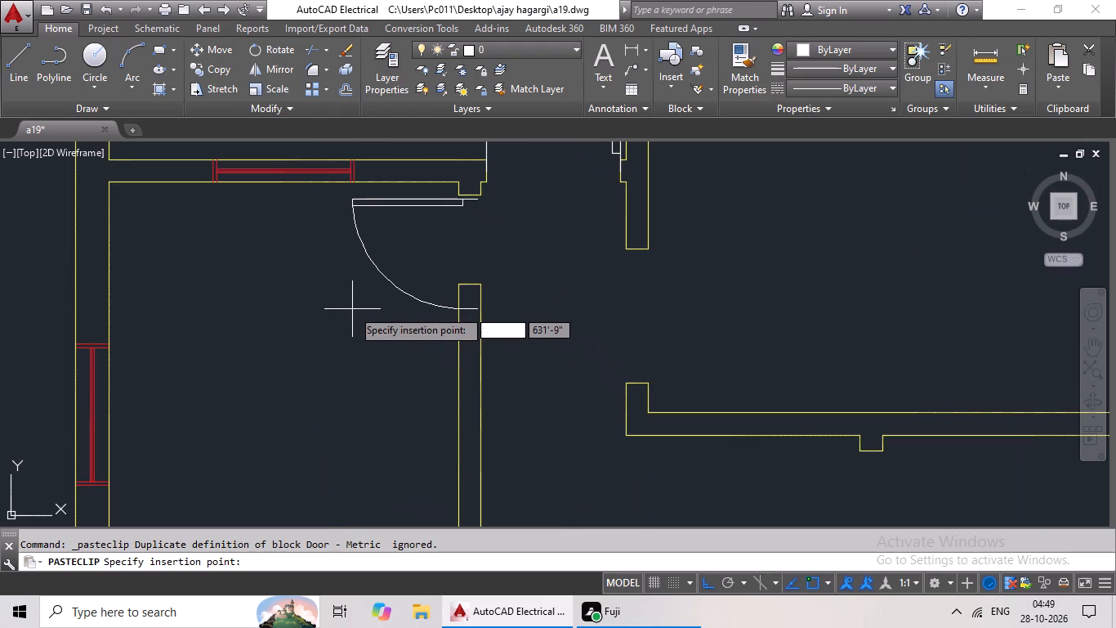
pyautogui.scroll(1, 349, 304)
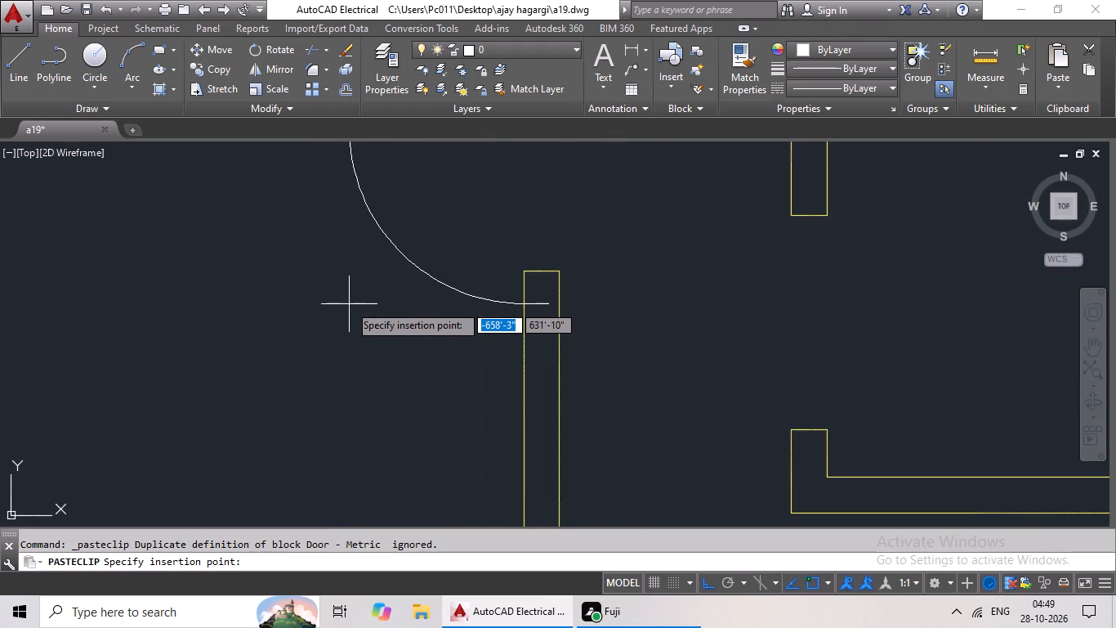
pyautogui.moveTo(349, 309); pyautogui.dragTo(292, 466, button='middle')
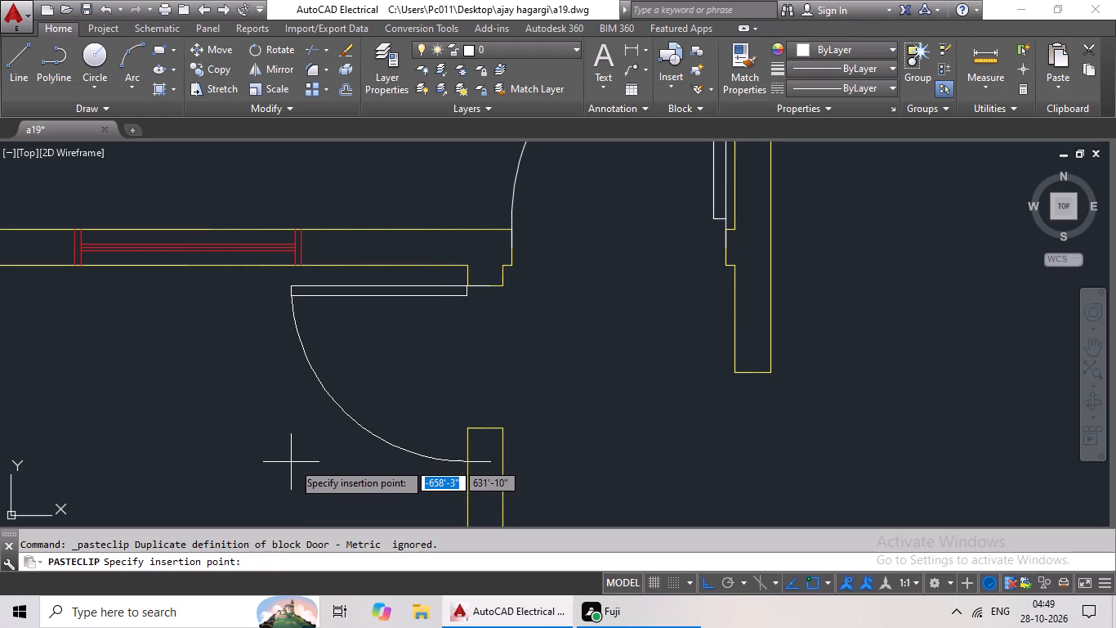
pyautogui.click(293, 462)
pyautogui.click(363, 428)
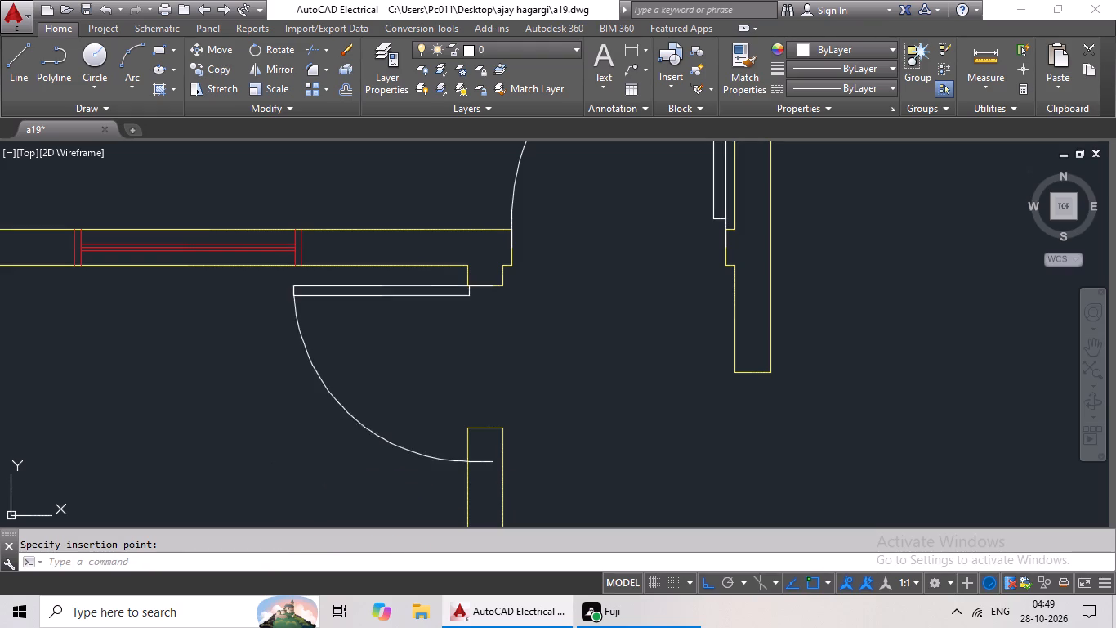
# Scale the pasted door by reference from its hinge at the north jamb so it spans the east doorway of the room south of the northwest room.
pyautogui.click(279, 90)
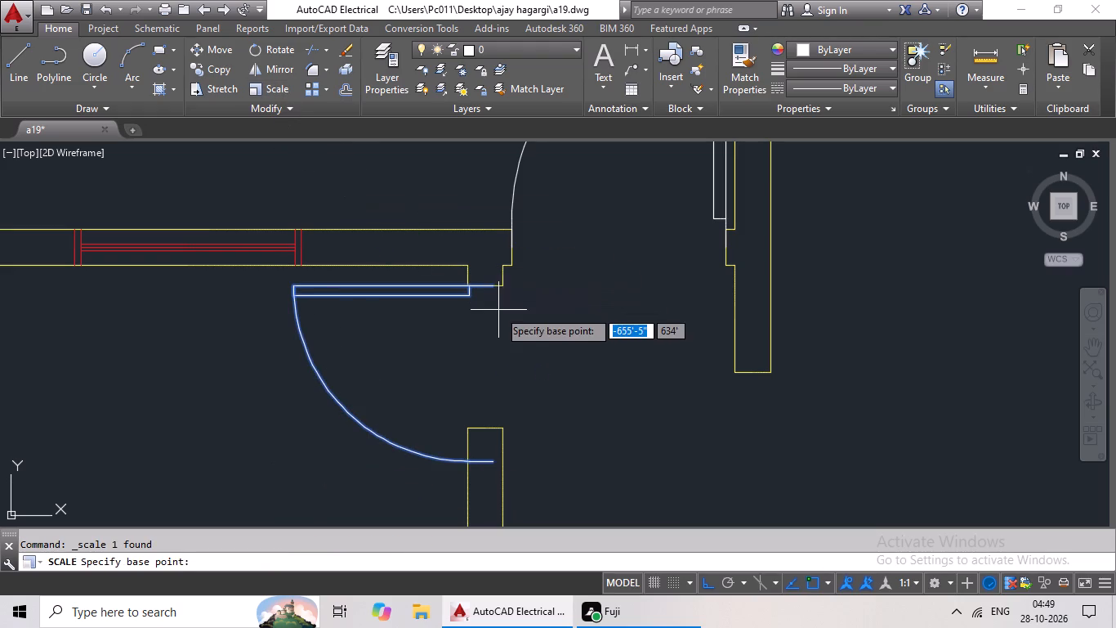
pyautogui.click(485, 281)
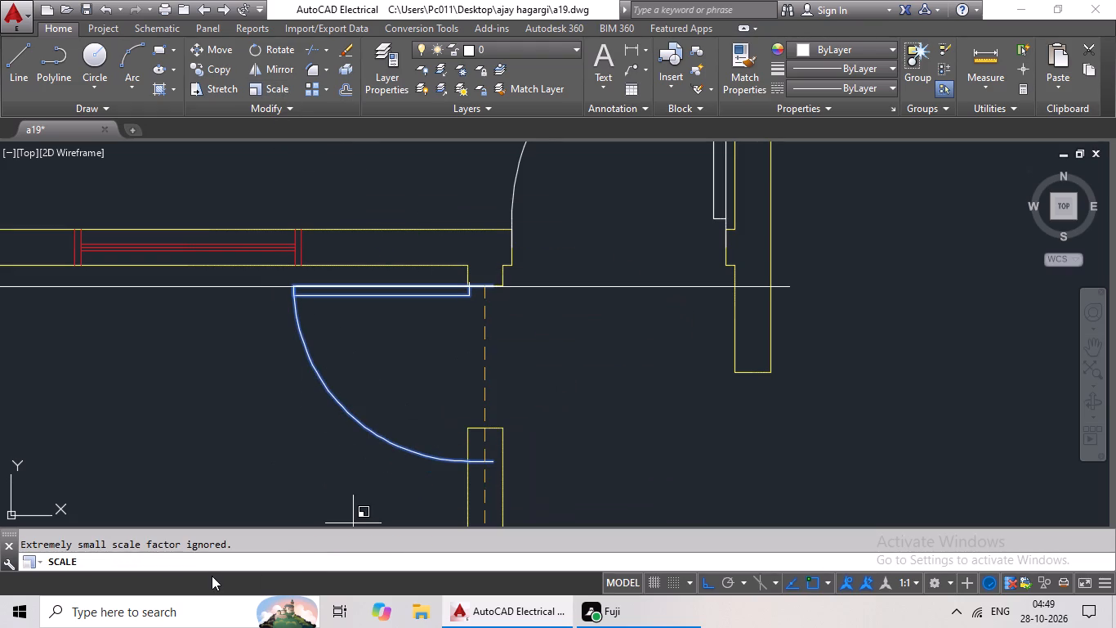
pyautogui.write('r')
pyautogui.press('space')
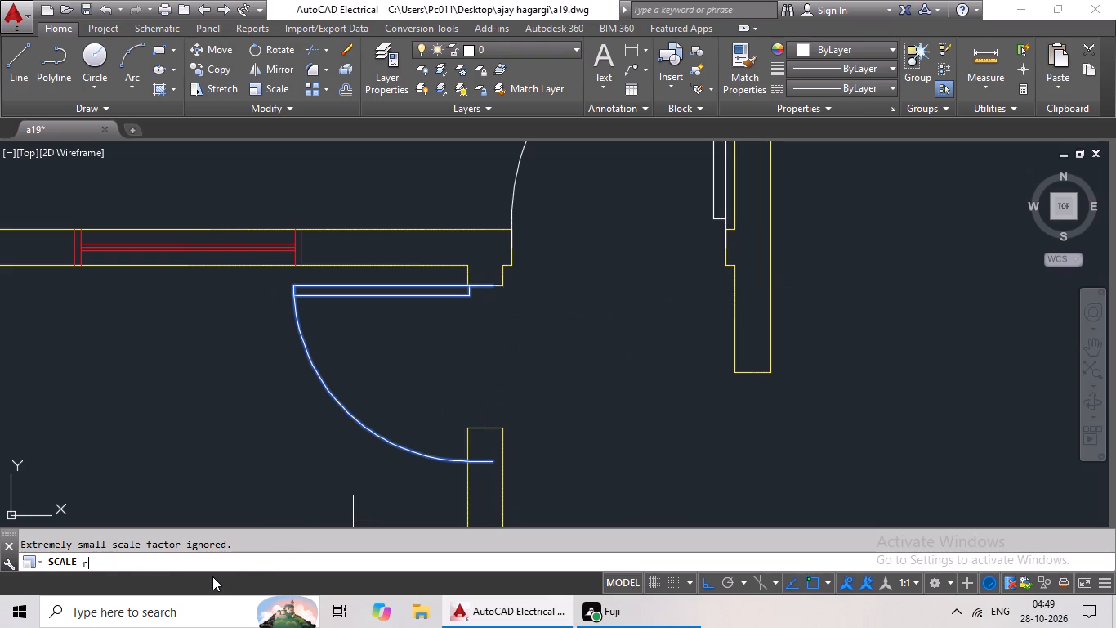
pyautogui.click(482, 284)
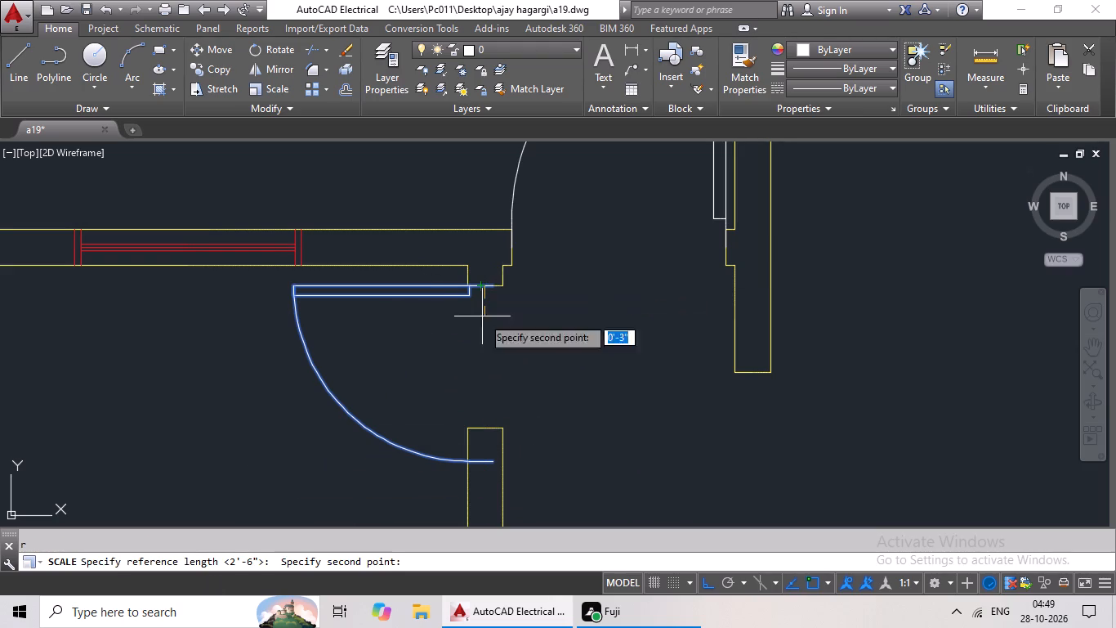
pyautogui.click(483, 459)
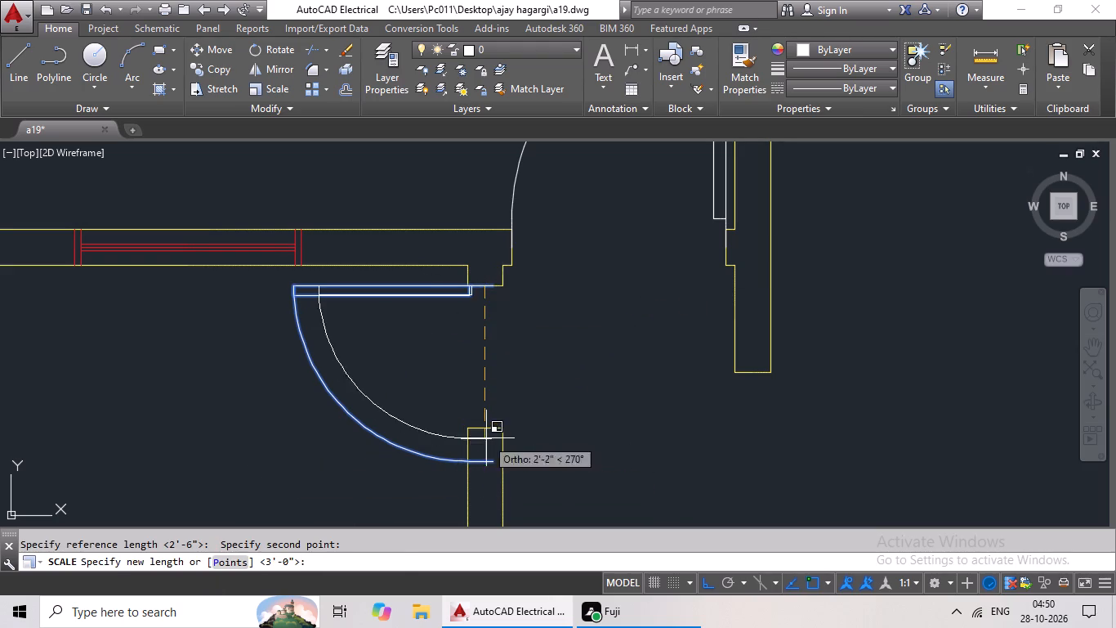
pyautogui.click(486, 431)
# Mirror the loose door northeast of the other spare doors about a vertical line east of it, erasing the source object.
pyautogui.scroll(-4, 552, 397)
pyautogui.moveTo(608, 410); pyautogui.dragTo(424, 397, button='middle')
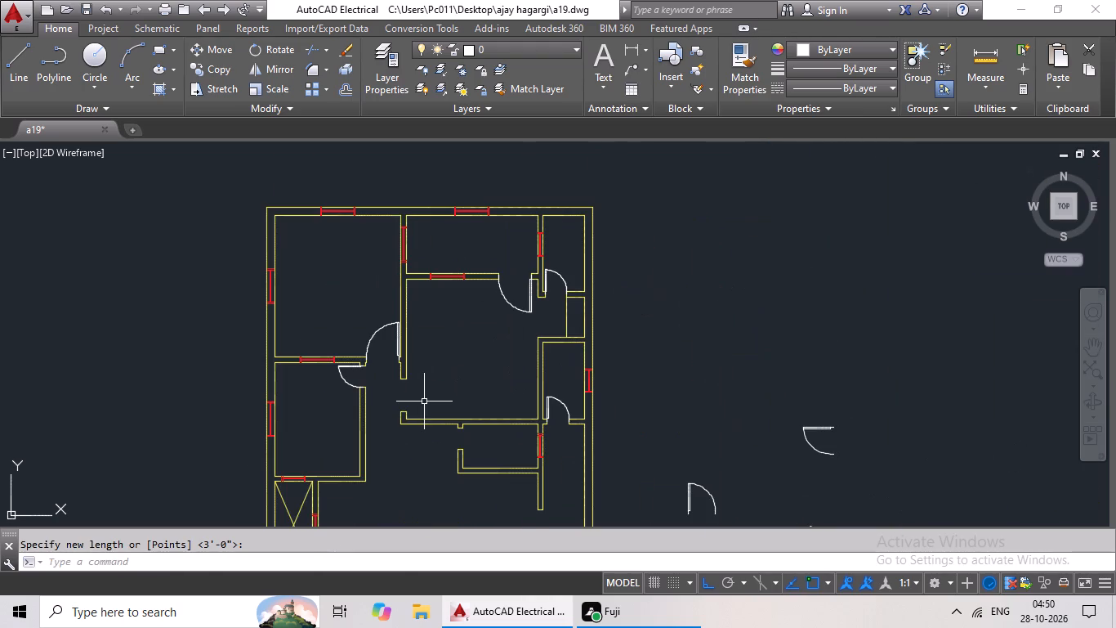
pyautogui.moveTo(433, 397); pyautogui.dragTo(356, 397, button='middle')
pyautogui.scroll(-1, 382, 388)
pyautogui.moveTo(407, 374); pyautogui.dragTo(337, 363, button='middle')
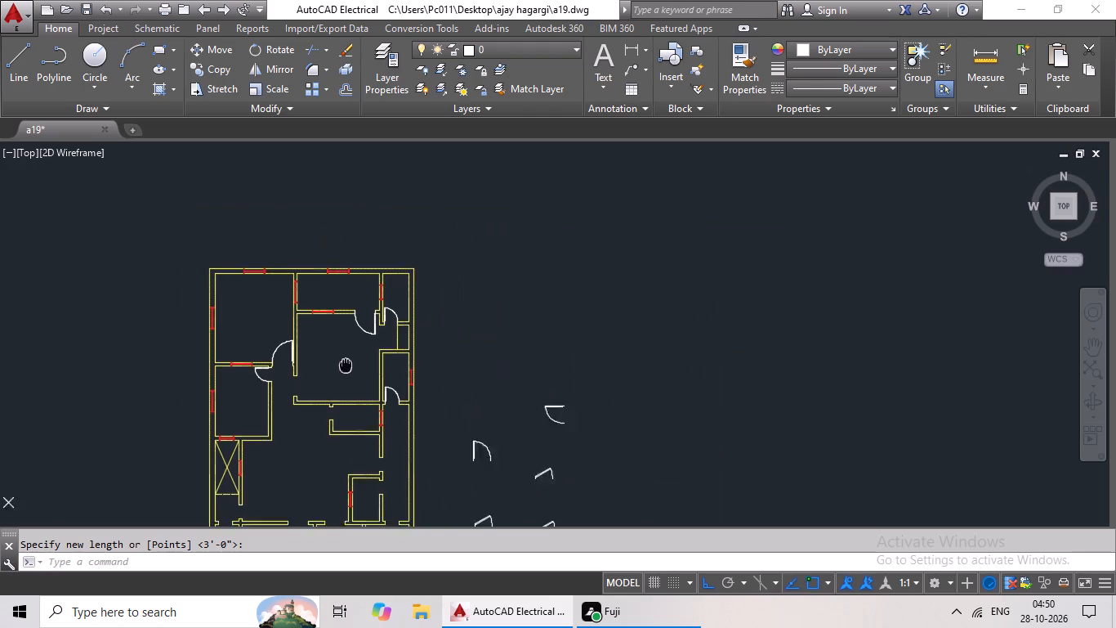
pyautogui.moveTo(337, 363); pyautogui.dragTo(304, 349, button='middle')
pyautogui.moveTo(511, 378); pyautogui.dragTo(502, 347, button='middle')
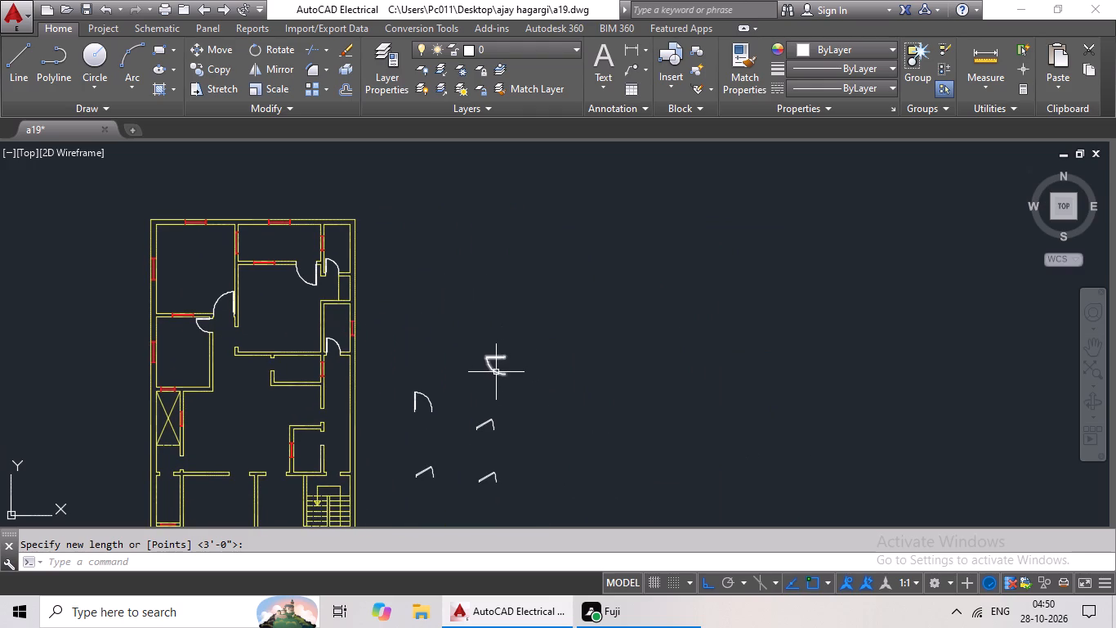
pyautogui.click(495, 373)
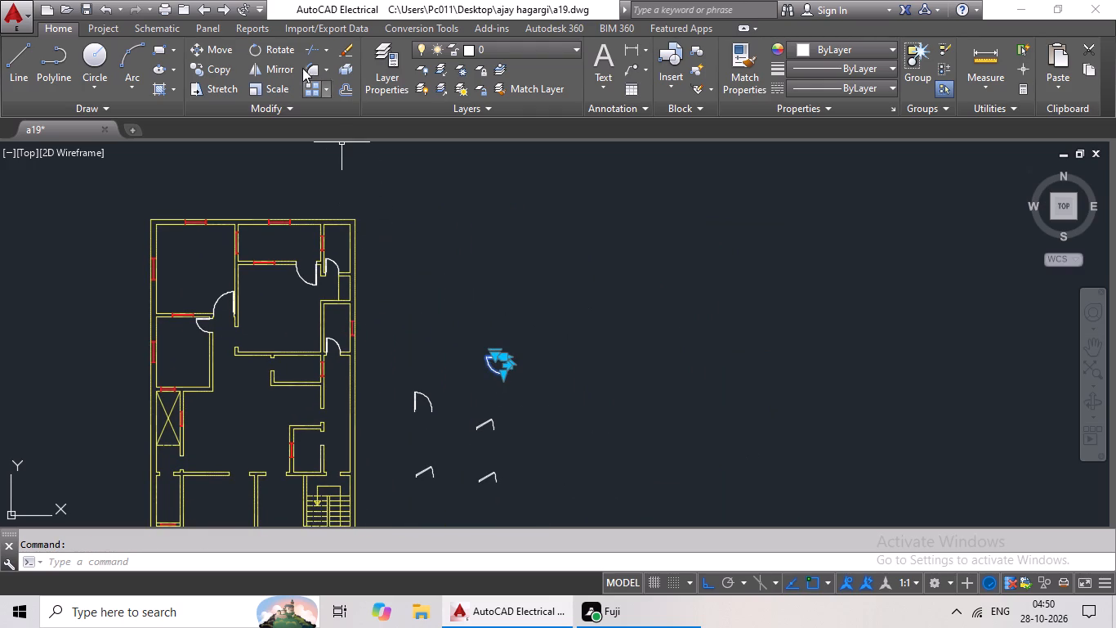
pyautogui.click(278, 70)
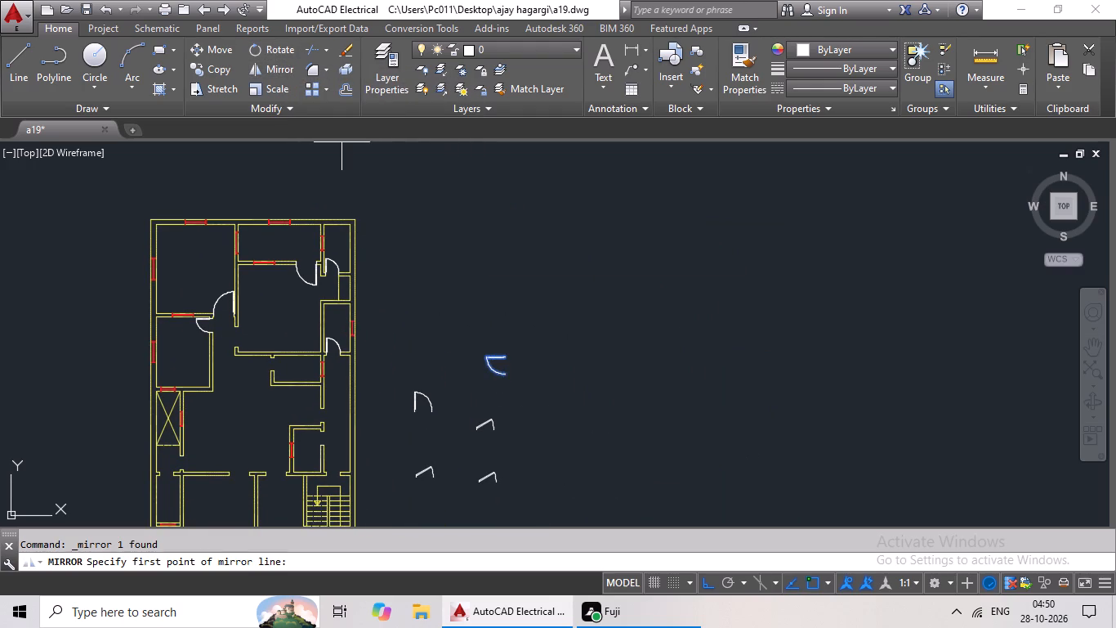
pyautogui.scroll(2, 547, 384)
pyautogui.click(507, 358)
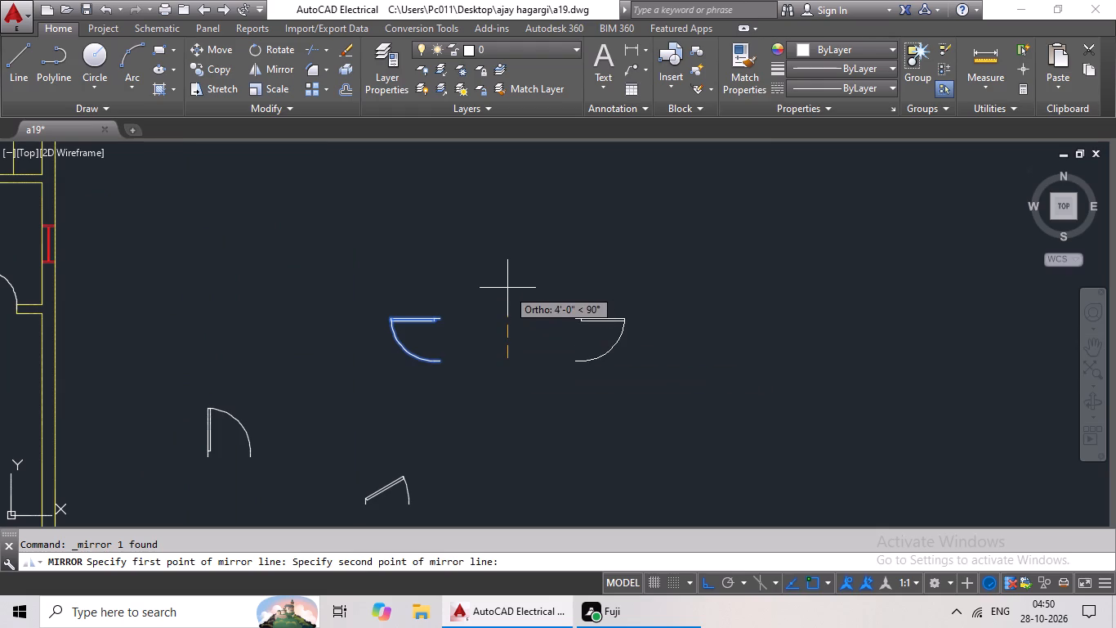
pyautogui.click(507, 287)
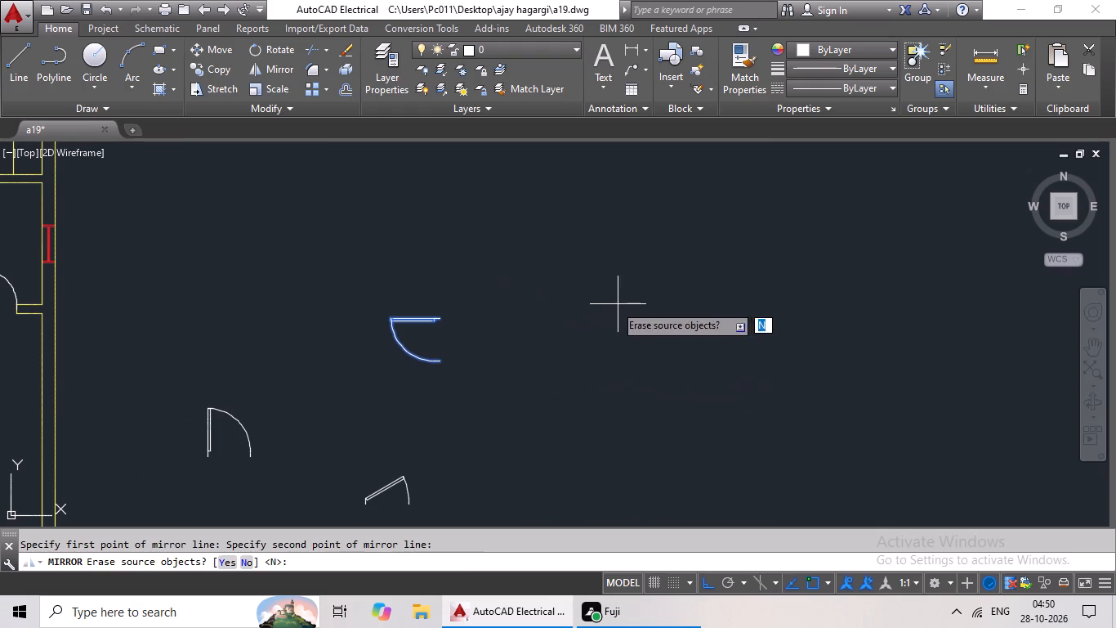
pyautogui.click(231, 561)
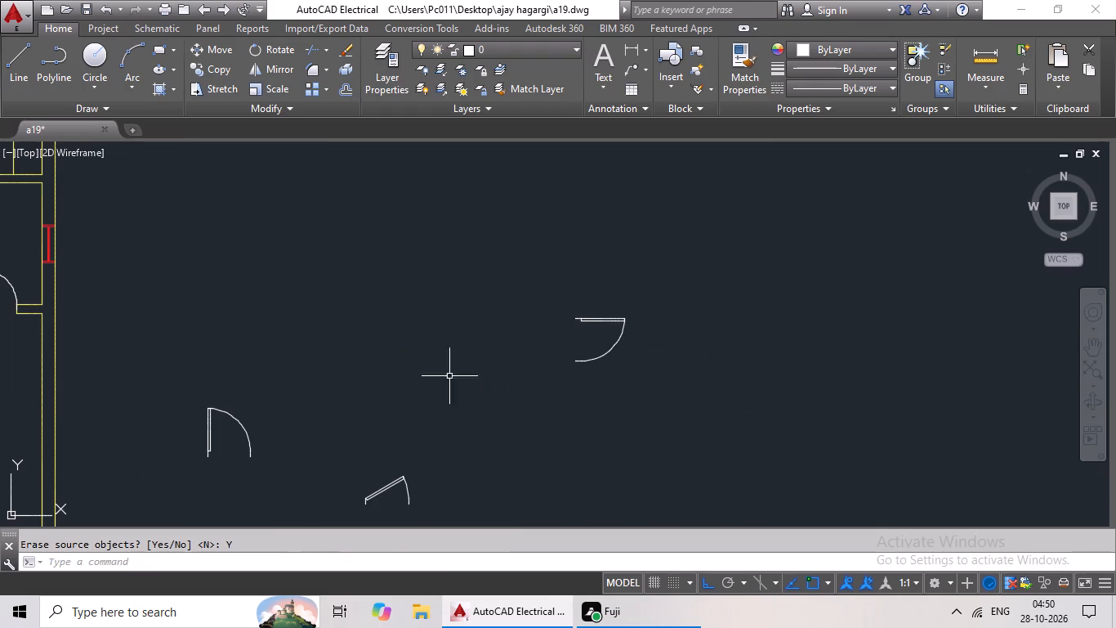
# Mirror the same loose door about a horizontal line just north of it, erasing the source object.
pyautogui.click(605, 321)
pyautogui.moveTo(614, 285); pyautogui.dragTo(583, 369, button='middle')
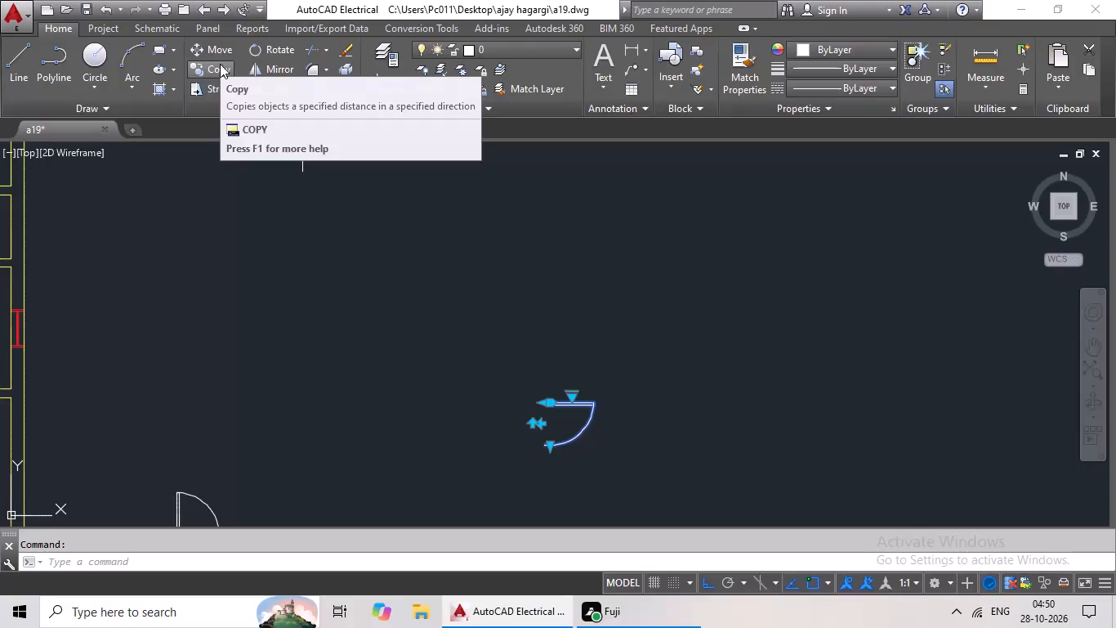
pyautogui.click(258, 65)
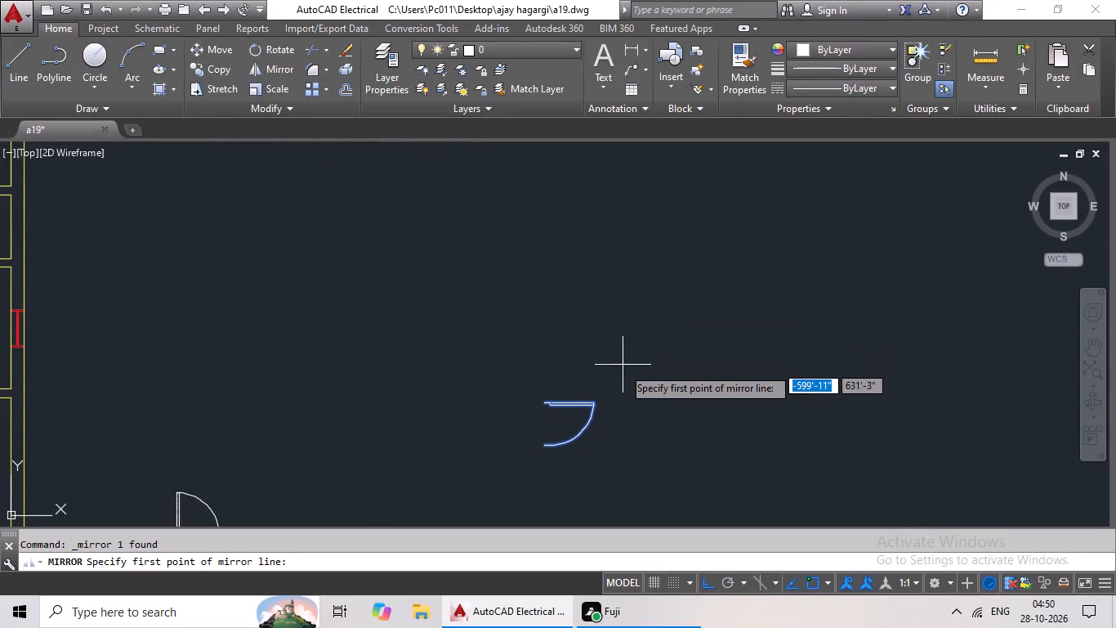
pyautogui.click(584, 370)
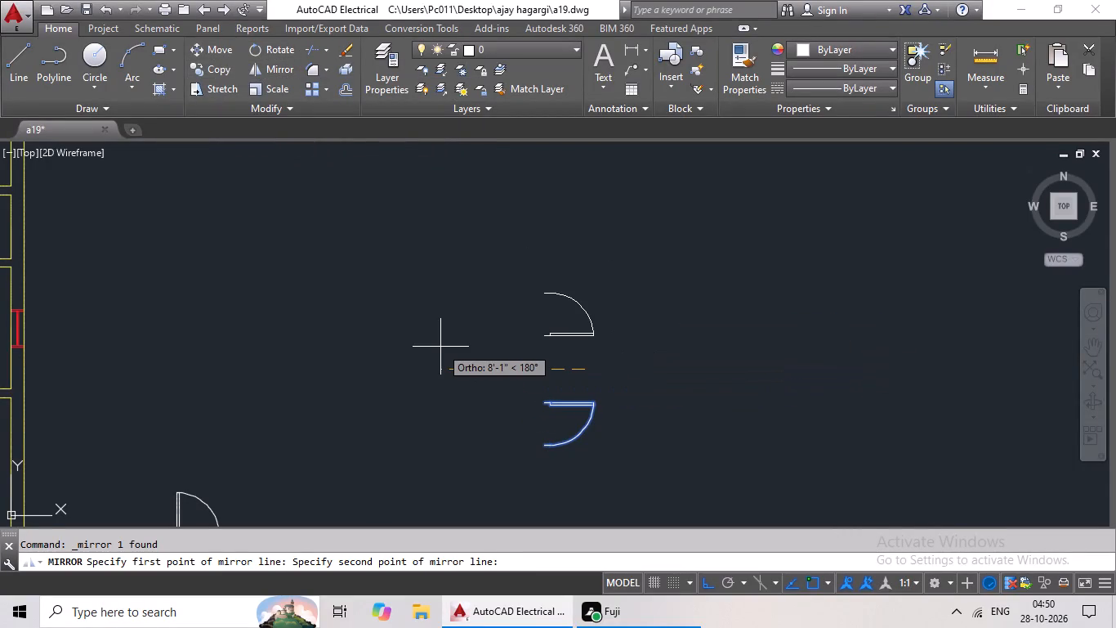
pyautogui.click(440, 346)
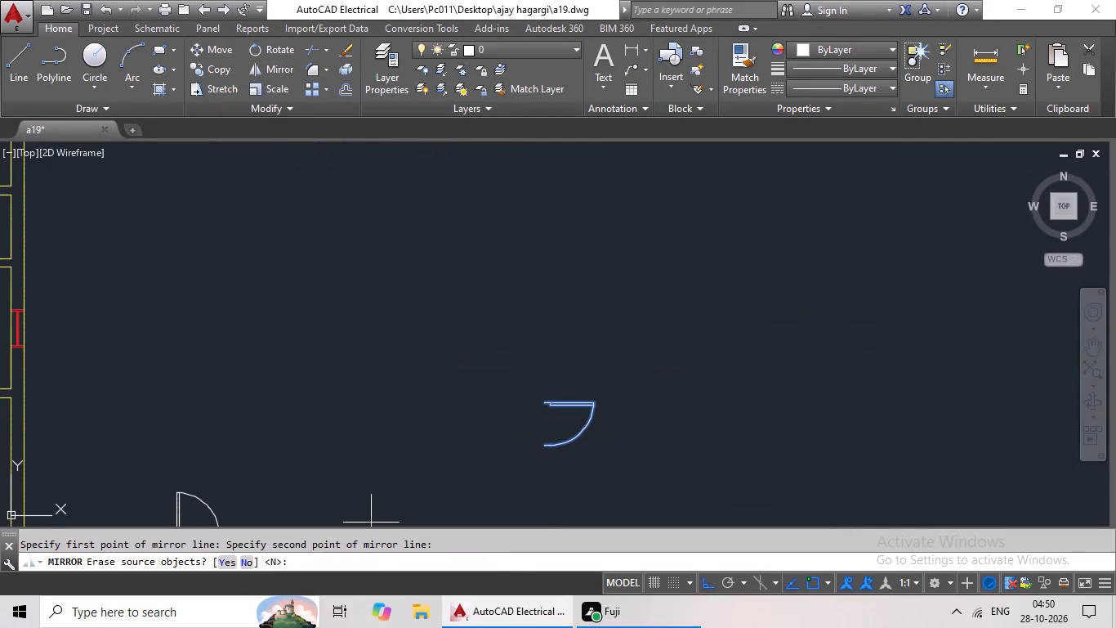
pyautogui.click(230, 560)
# Copy the mirrored loose door and paste it at the middle of the south jamb of the central room's west doorway.
pyautogui.click(574, 334)
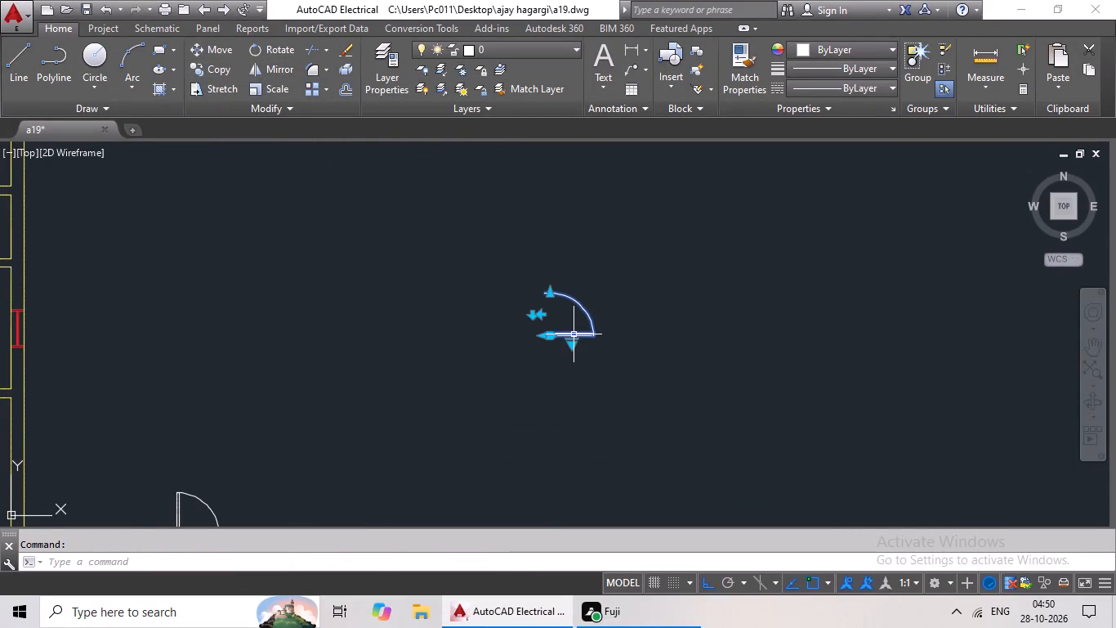
pyautogui.hotkey('ctrl', 'c')
pyautogui.hotkey('ctrl', 'v')
pyautogui.scroll(-1, 656, 271)
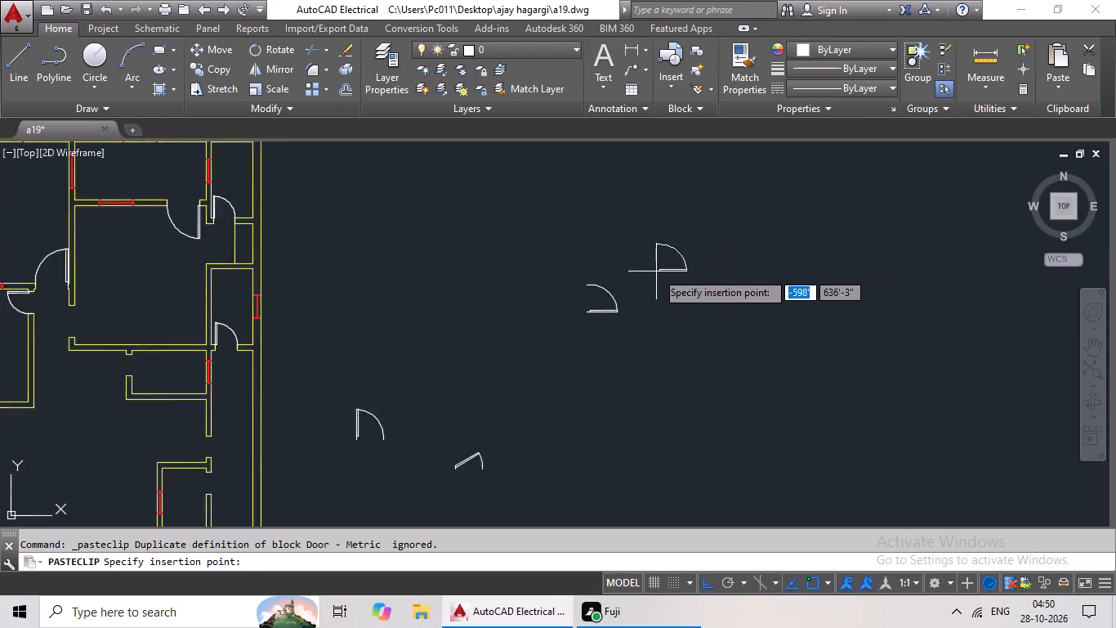
pyautogui.scroll(-1, 656, 271)
pyautogui.moveTo(585, 285); pyautogui.dragTo(698, 267, button='middle')
pyautogui.scroll(4, 408, 280)
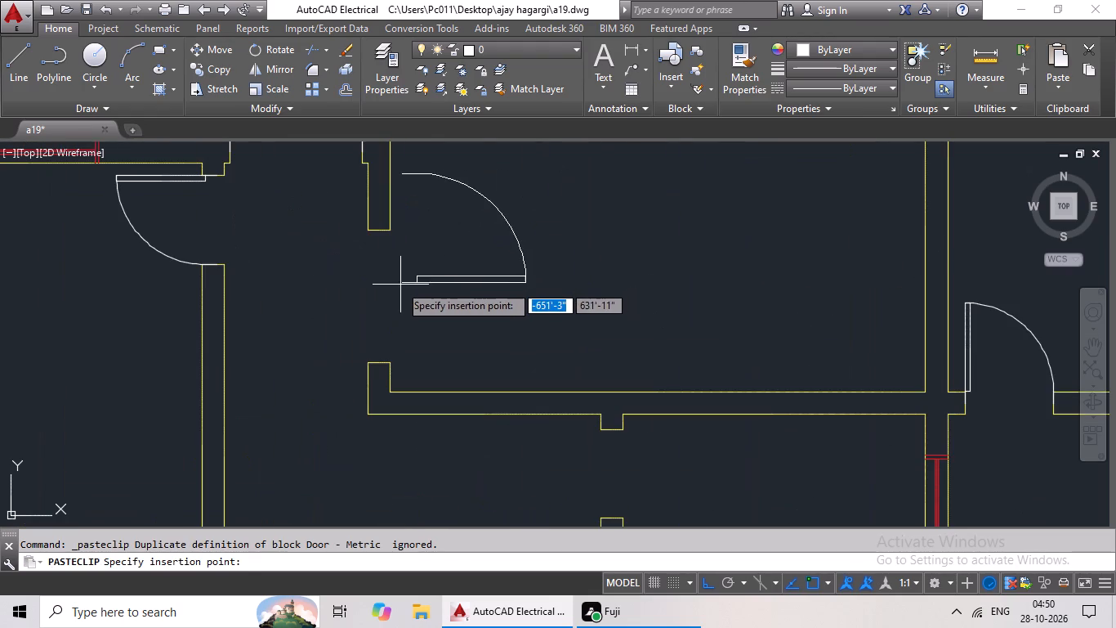
pyautogui.scroll(2, 350, 315)
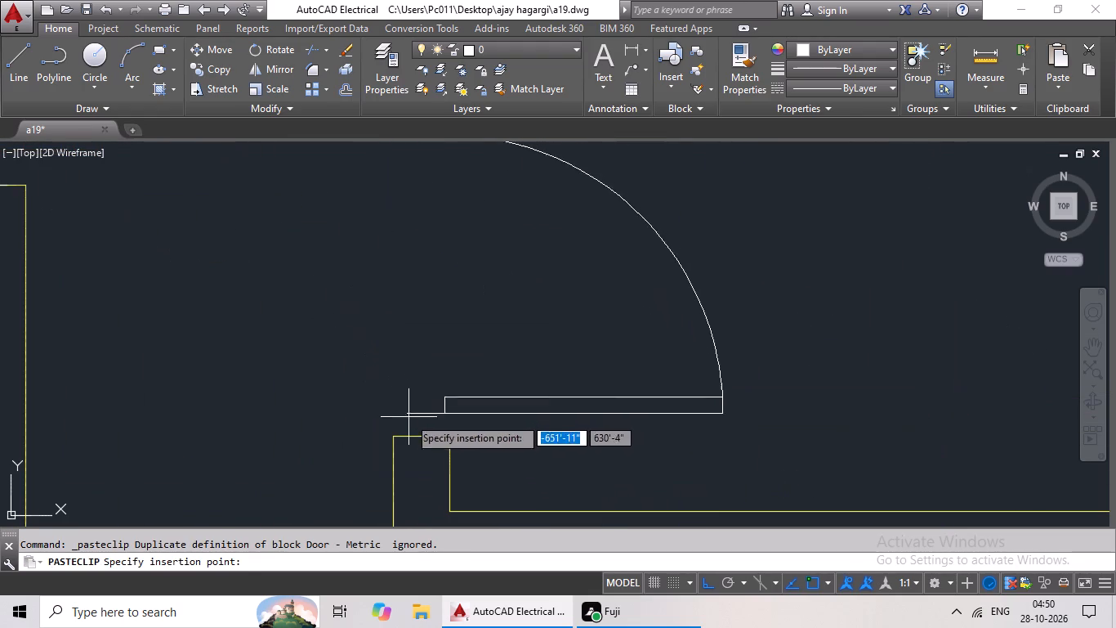
pyautogui.click(419, 438)
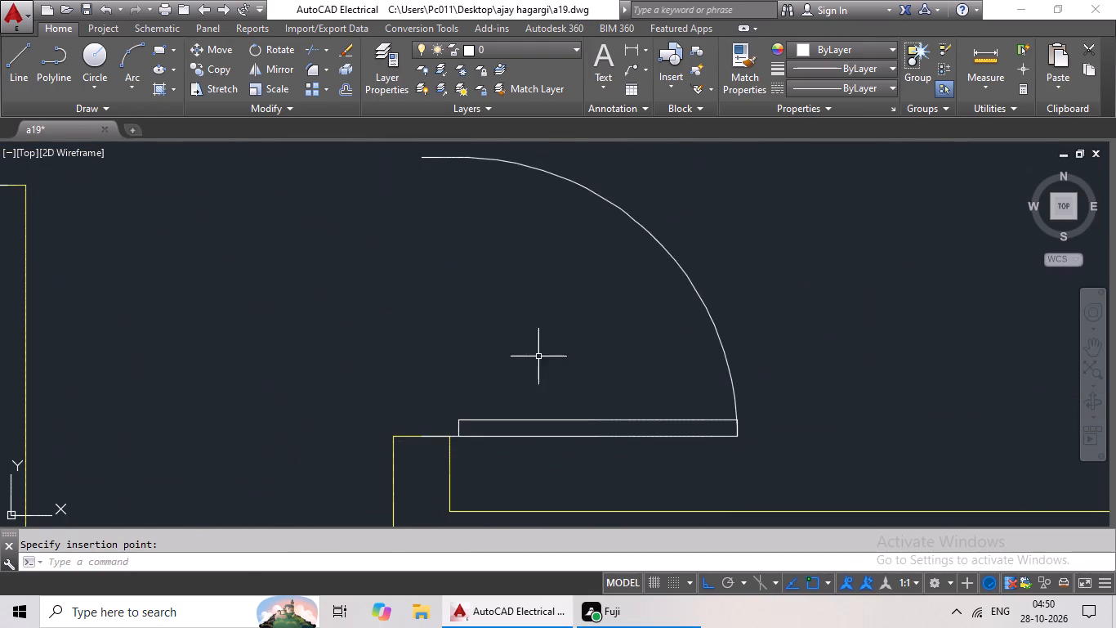
# Scale the pasted door by reference from its hinge at the south jamb so it spans the central room's west doorway.
pyautogui.click(464, 420)
pyautogui.scroll(-1, 497, 309)
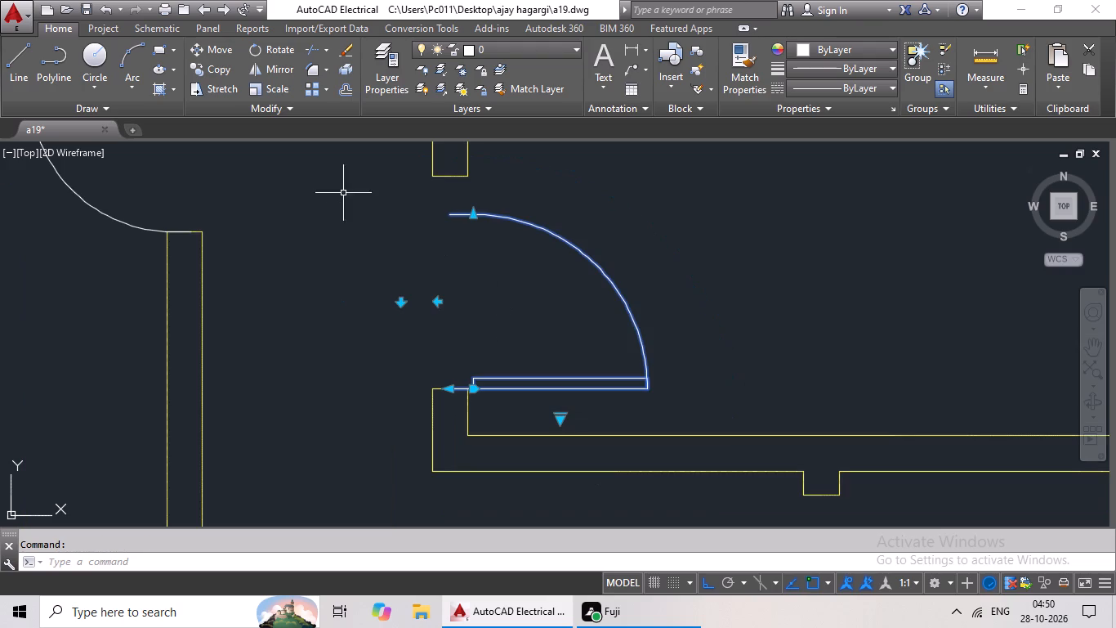
pyautogui.click(281, 82)
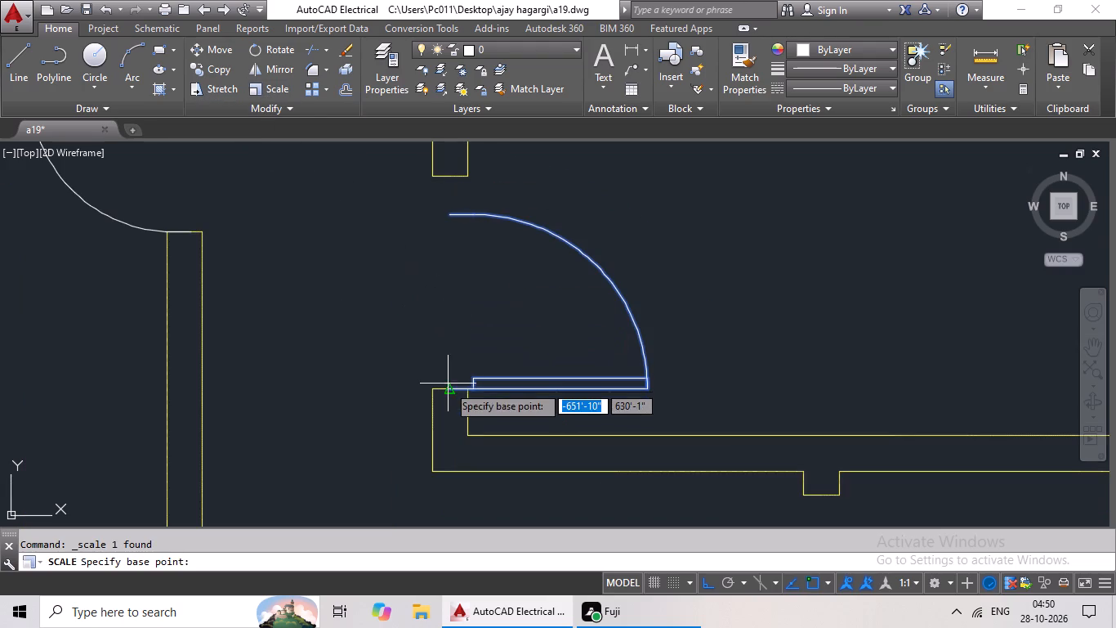
pyautogui.click(448, 387)
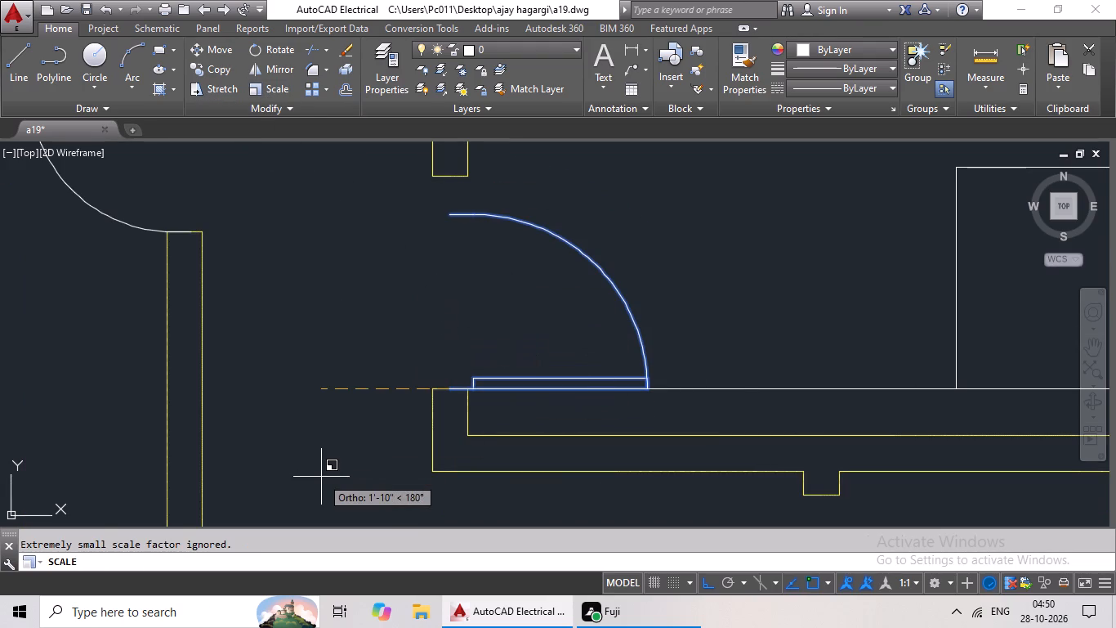
pyautogui.press('r')
pyautogui.press('space')
pyautogui.moveTo(451, 388); pyautogui.dragTo(451, 377)
pyautogui.click(453, 215)
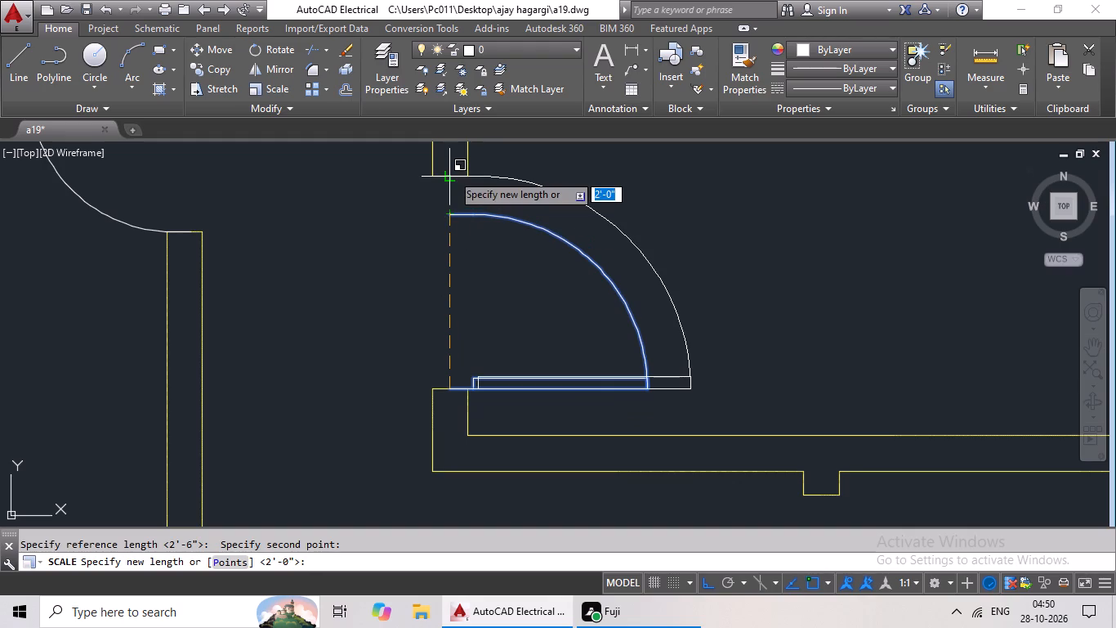
pyautogui.click(452, 175)
# Mirror the loose door northeast of the other spare doors about a horizontal line just south of it, erasing the source object.
pyautogui.scroll(-3, 530, 191)
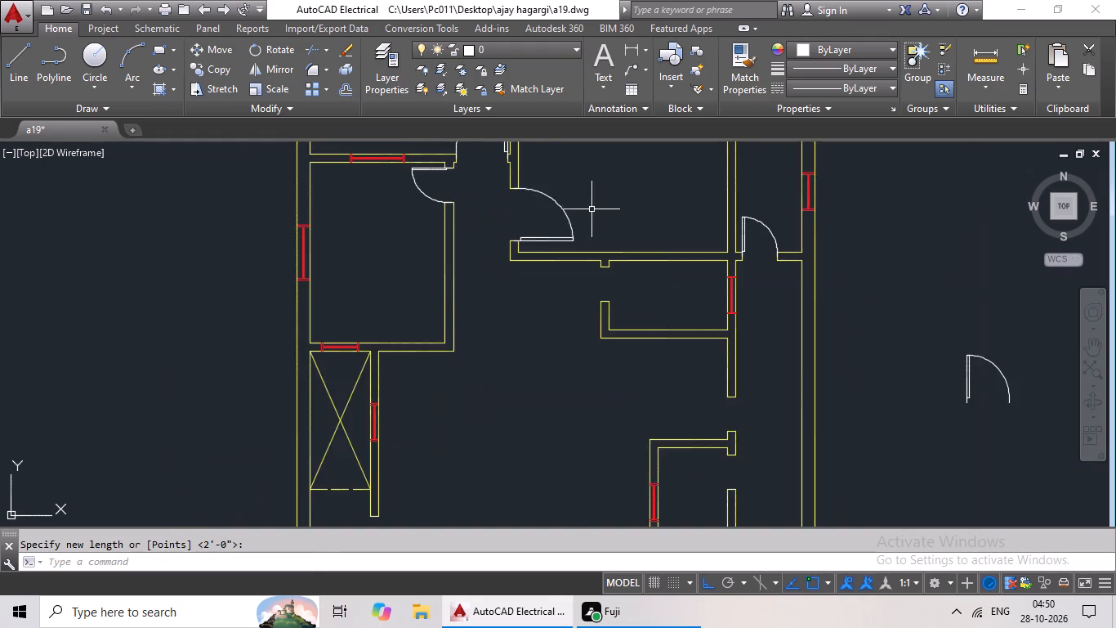
pyautogui.scroll(-1, 597, 209)
pyautogui.moveTo(605, 201); pyautogui.dragTo(447, 221, button='middle')
pyautogui.scroll(-1, 489, 265)
pyautogui.moveTo(489, 267); pyautogui.dragTo(391, 287, button='middle')
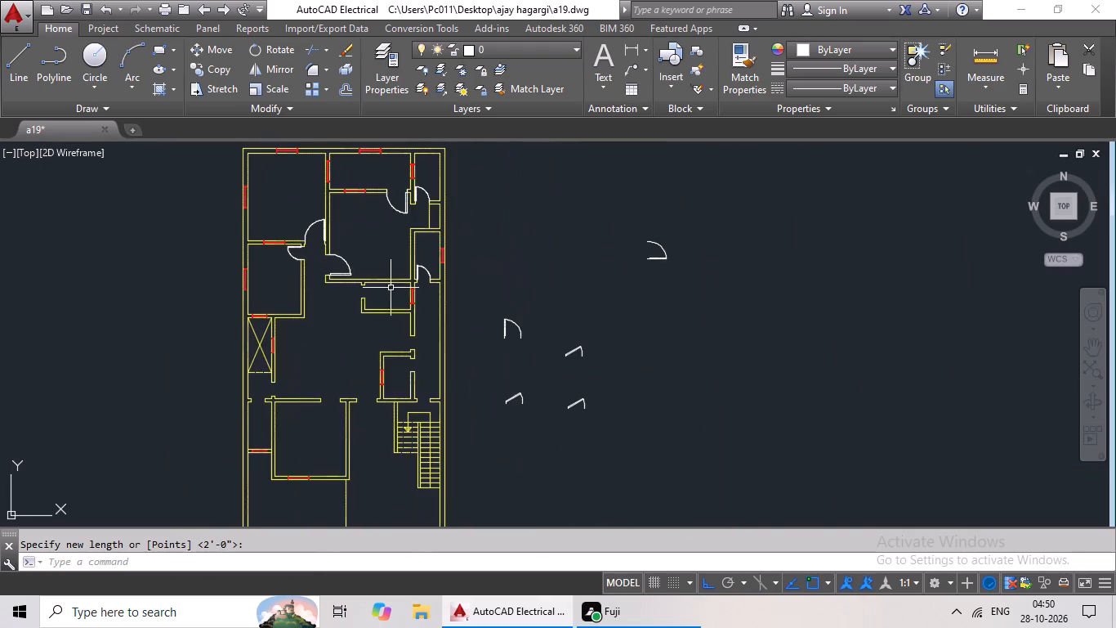
pyautogui.scroll(2, 420, 334)
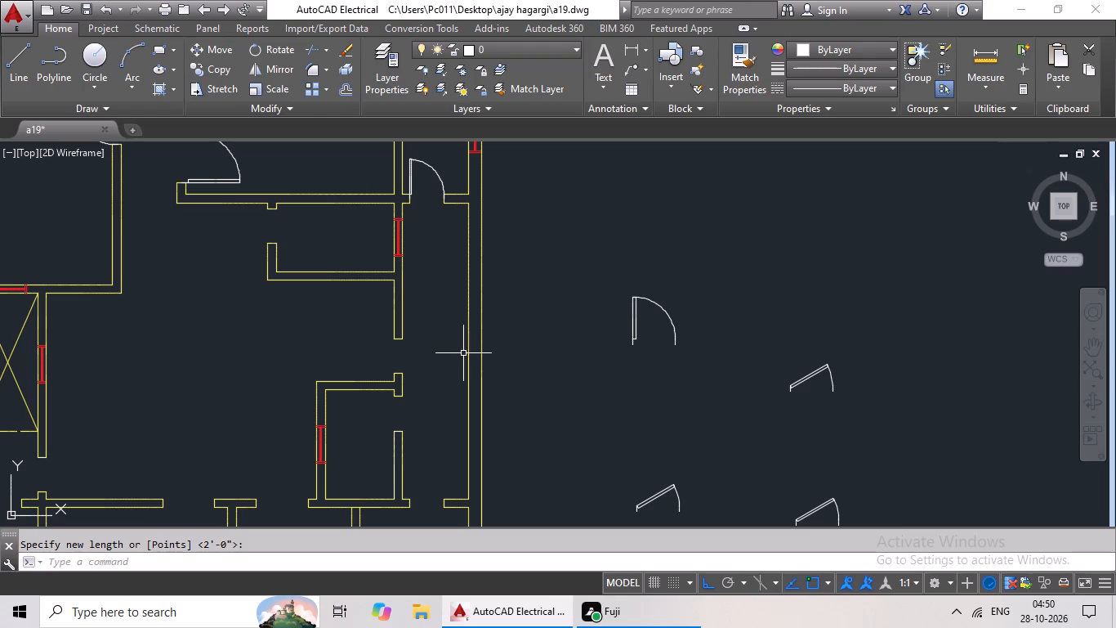
pyautogui.scroll(-1, 532, 364)
pyautogui.moveTo(645, 378); pyautogui.dragTo(645, 377, button='middle')
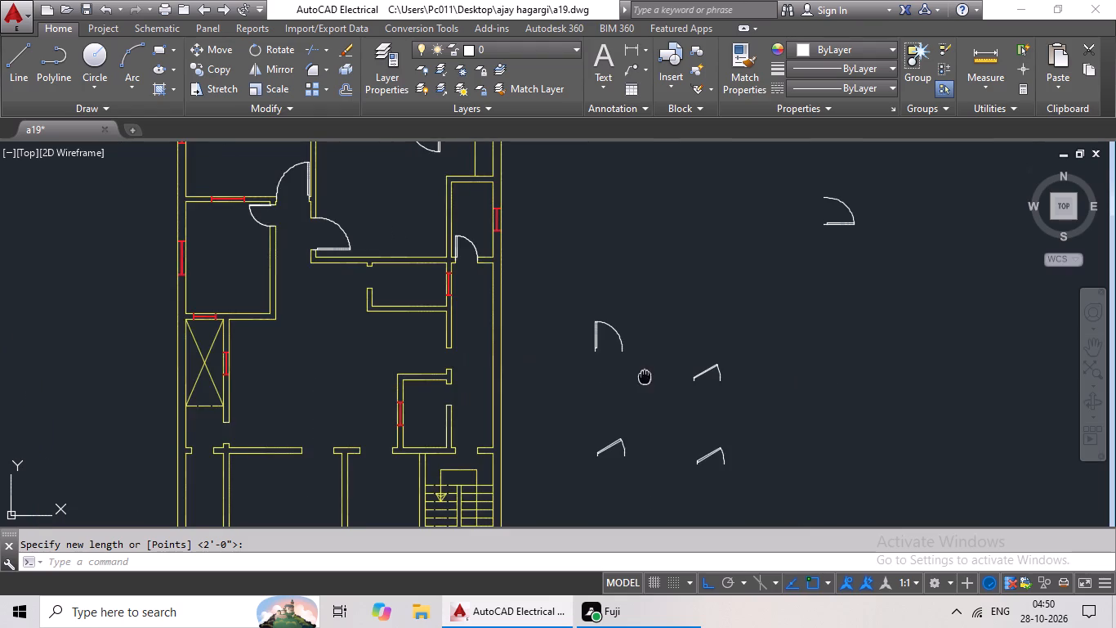
pyautogui.moveTo(645, 377); pyautogui.dragTo(489, 377, button='middle')
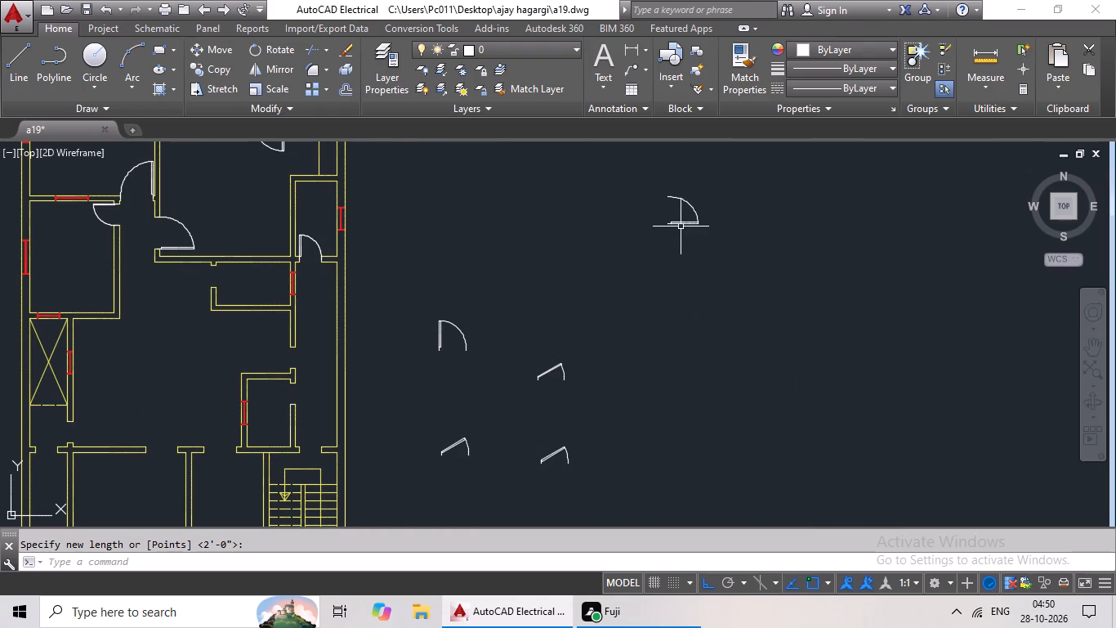
pyautogui.click(681, 225)
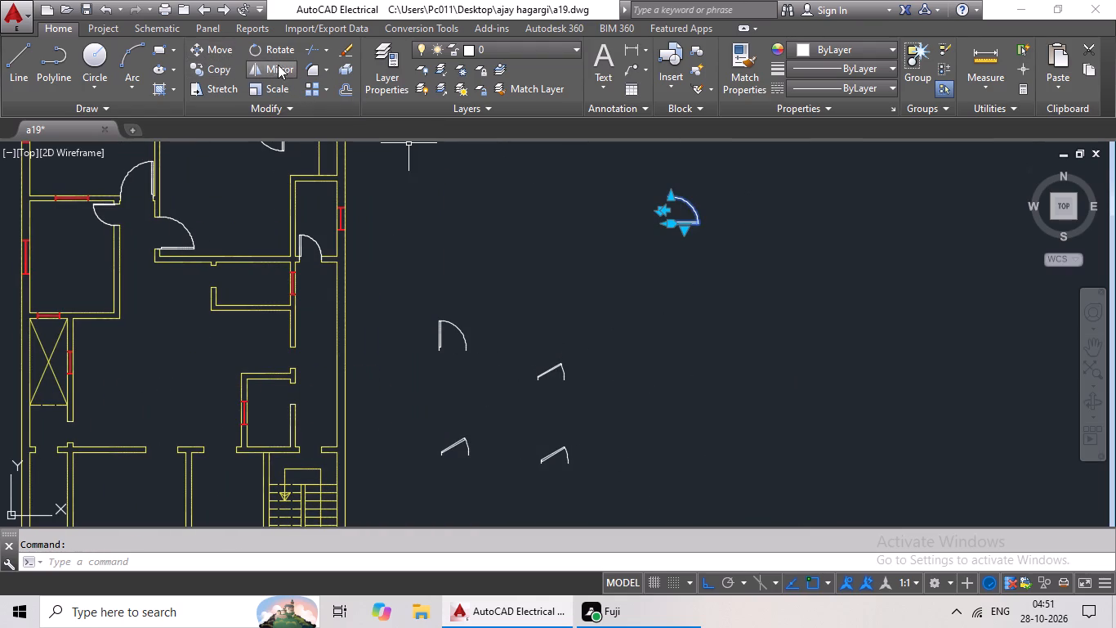
pyautogui.click(270, 72)
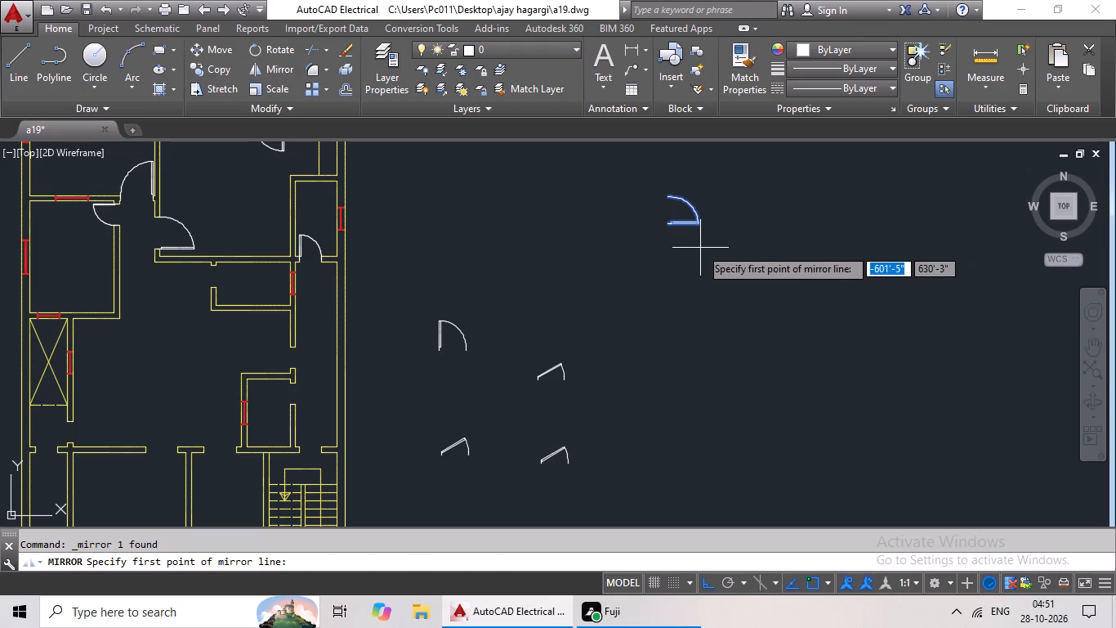
pyautogui.click(700, 248)
pyautogui.click(624, 246)
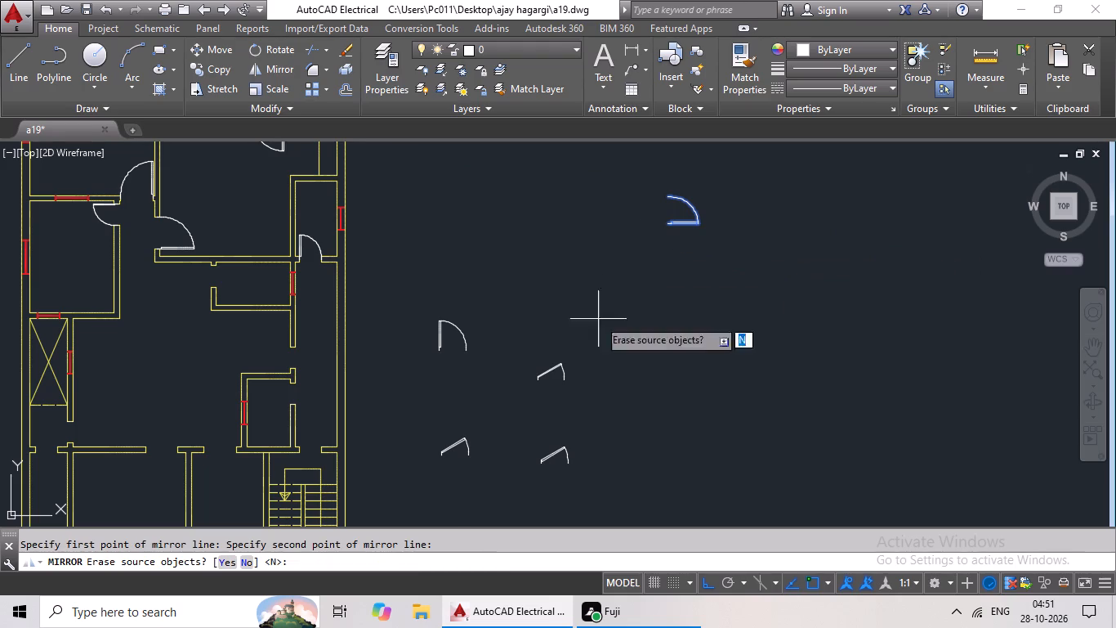
pyautogui.click(233, 567)
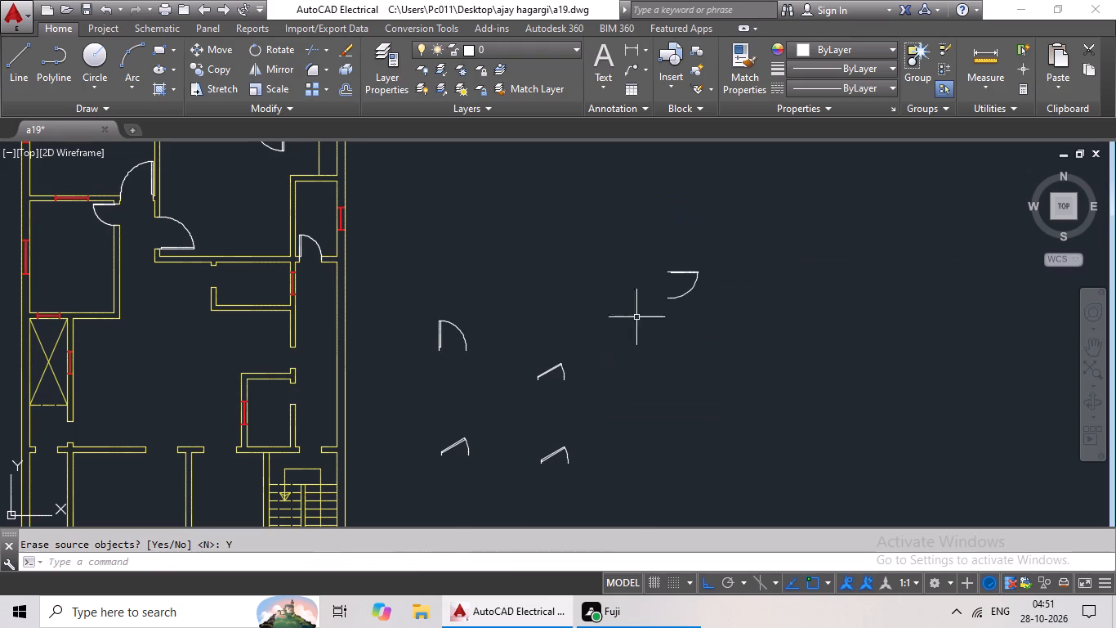
# Copy the loose mirrored door and paste it at the north jamb of the west doorway in the small room south of the central room.
pyautogui.click(676, 276)
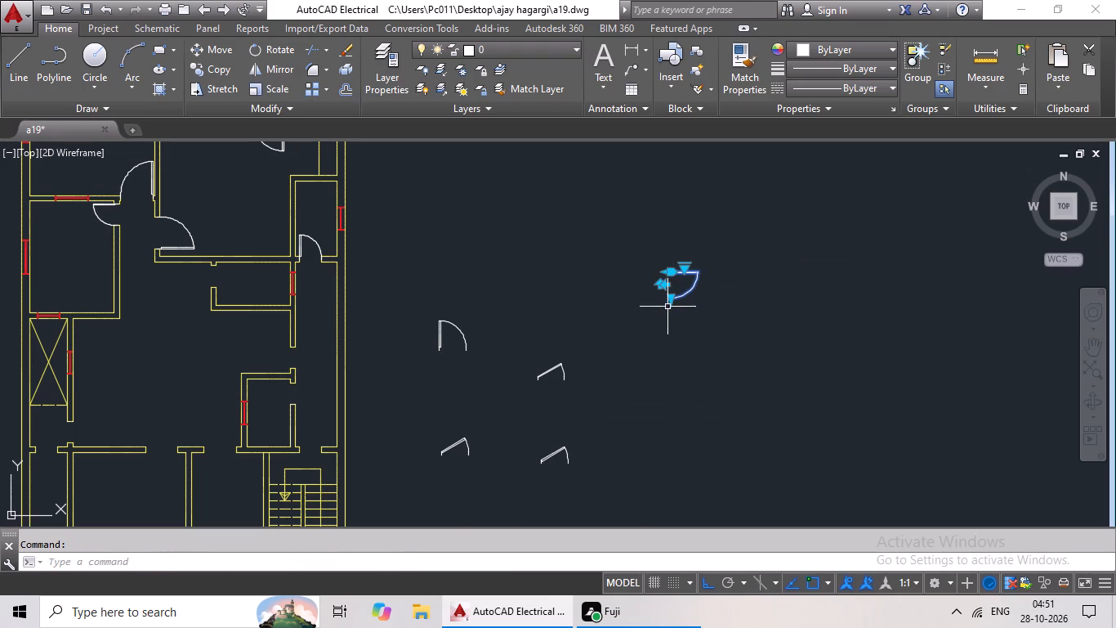
pyautogui.hotkey('ctrl', 'c')
pyautogui.hotkey('ctrl', 'v')
pyautogui.moveTo(354, 315); pyautogui.dragTo(677, 421, button='middle')
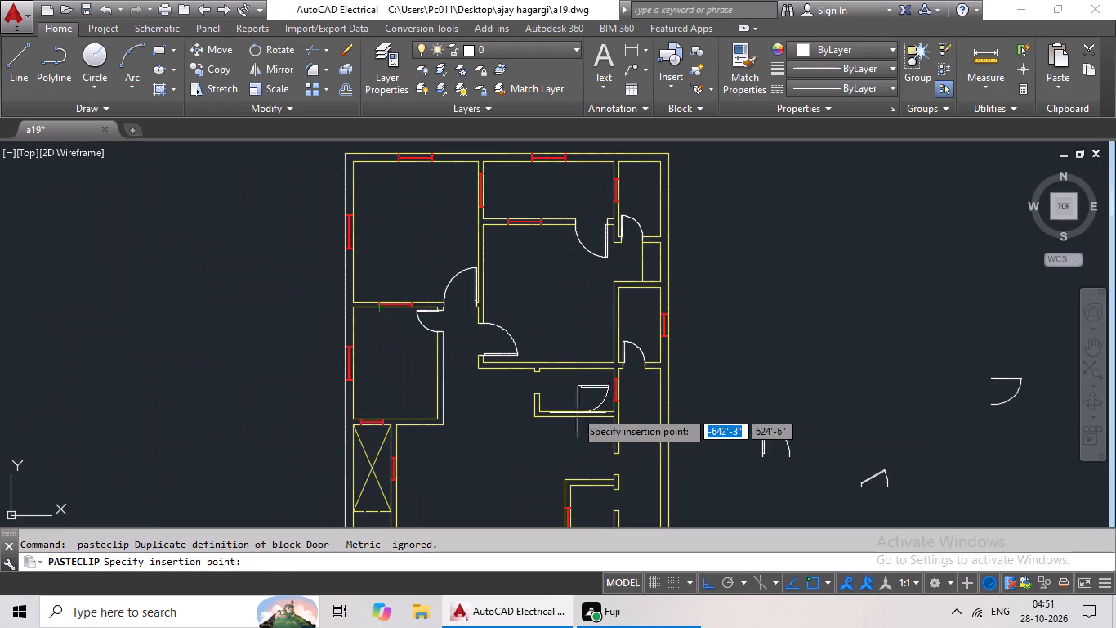
pyautogui.scroll(5, 525, 397)
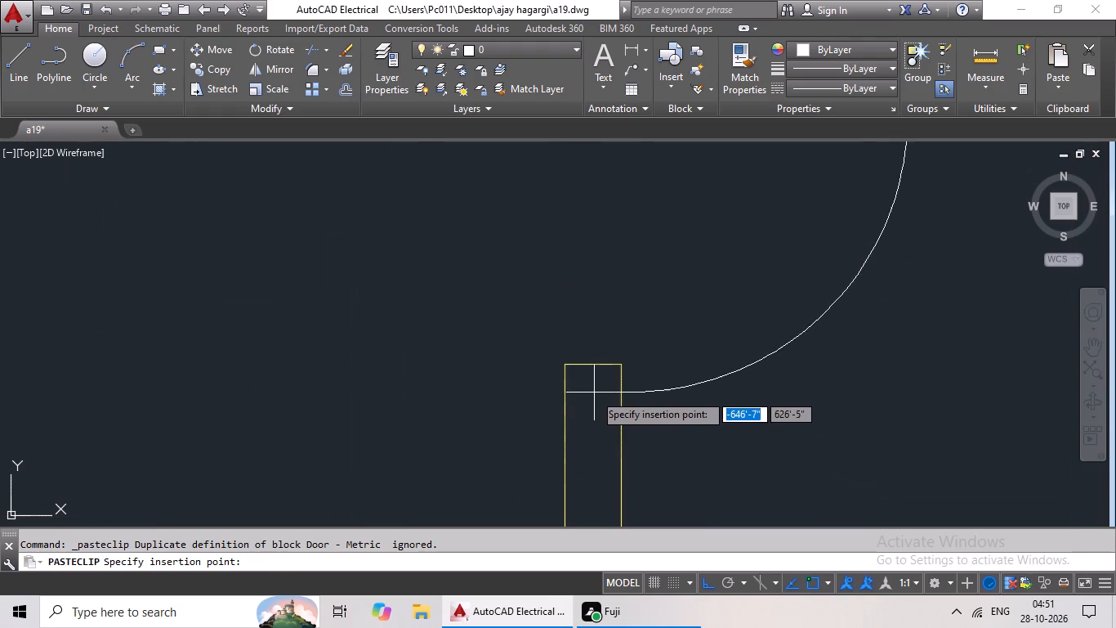
pyautogui.moveTo(591, 443); pyautogui.dragTo(565, 531, button='middle')
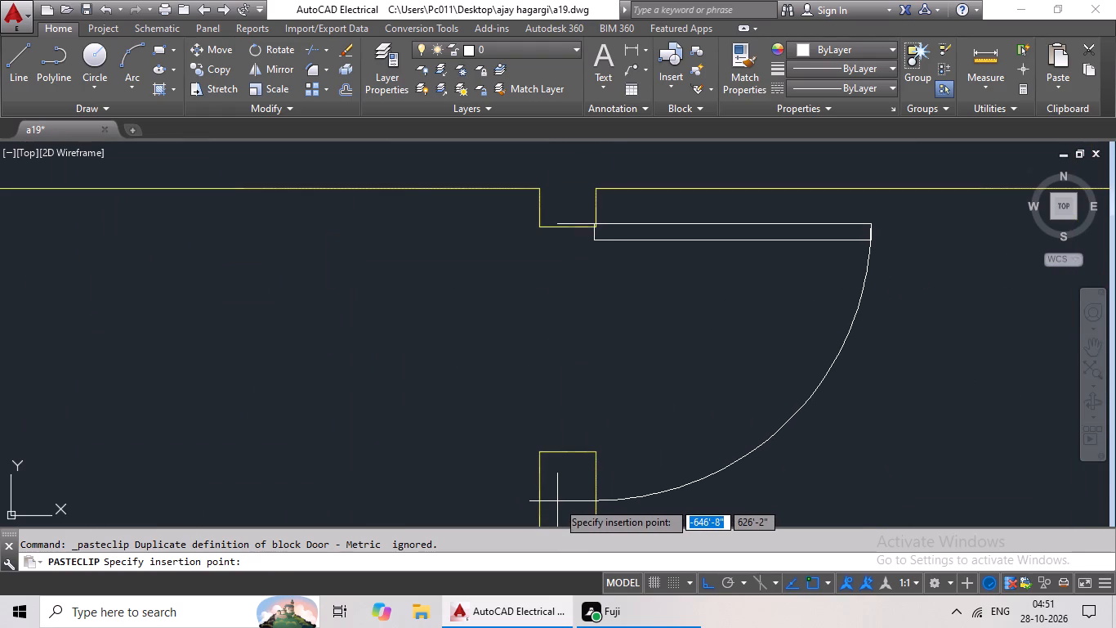
pyautogui.click(557, 505)
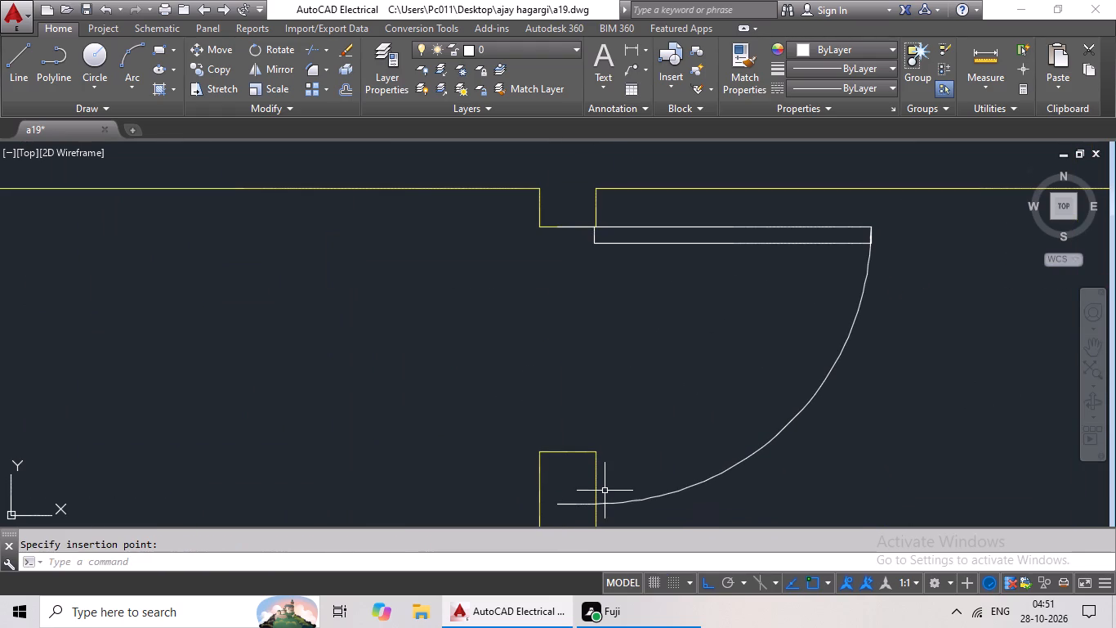
# Scale the pasted door by reference from its hinge at the north jamb so it spans the small room's west doorway.
pyautogui.click(613, 505)
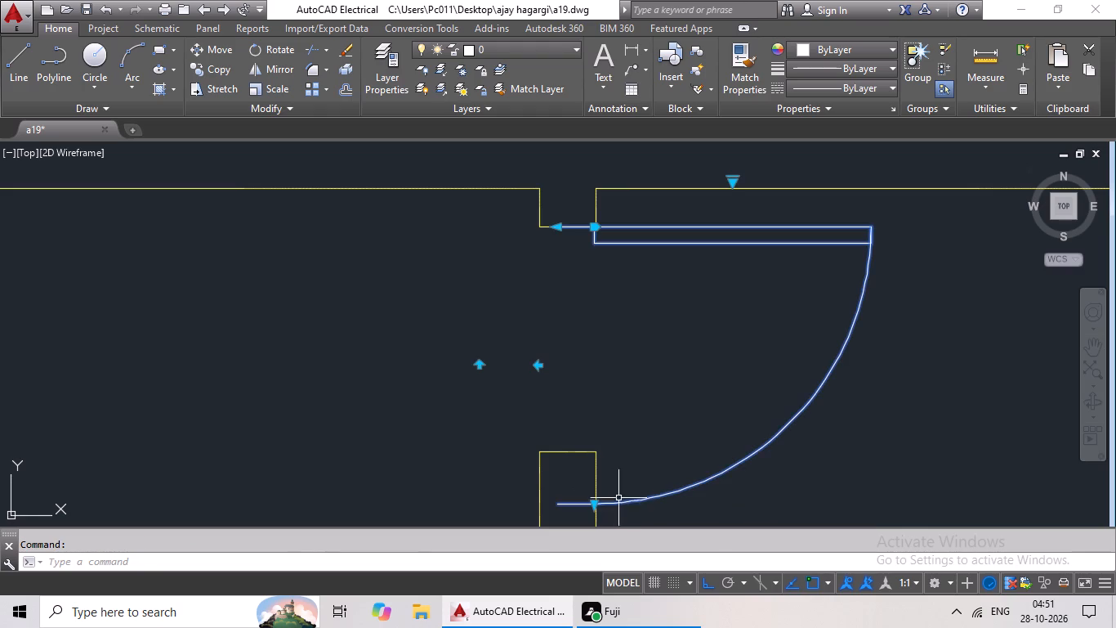
pyautogui.click(281, 82)
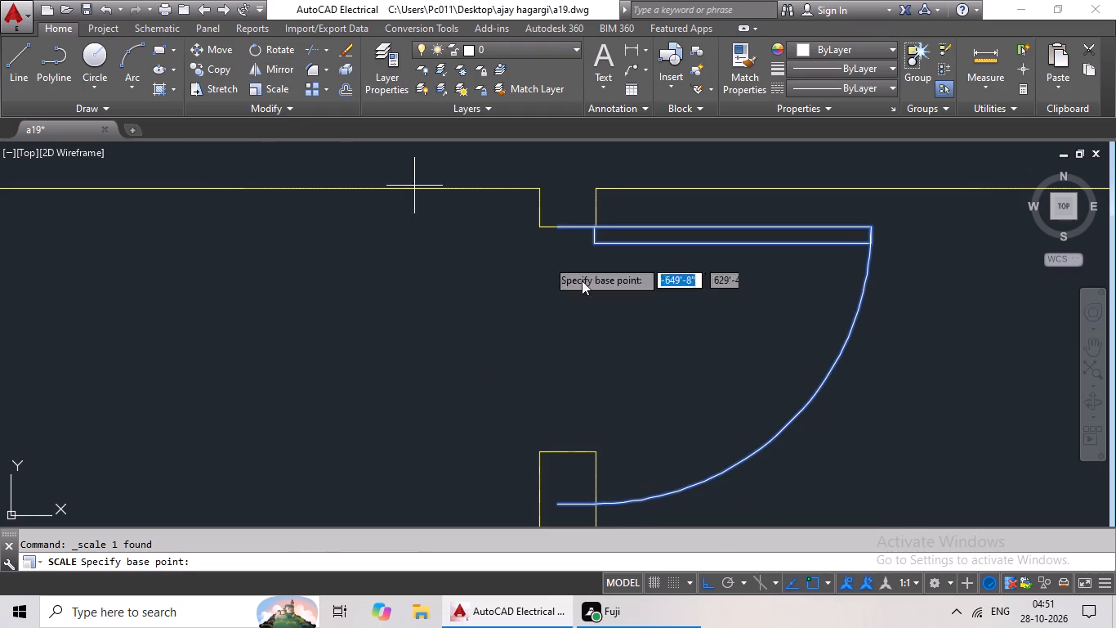
pyautogui.click(566, 227)
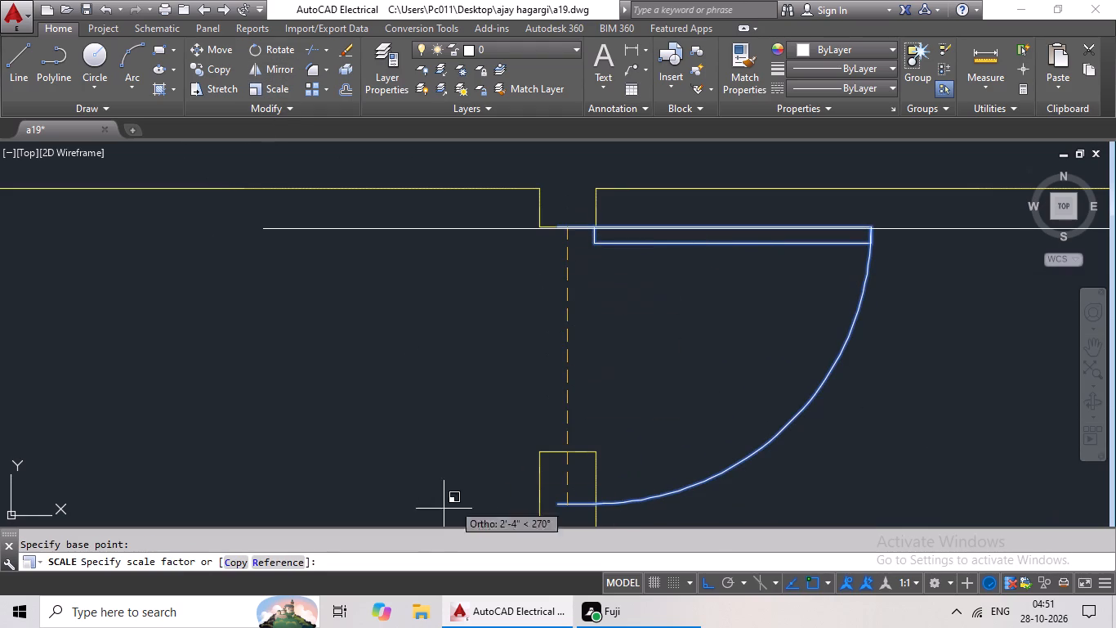
pyautogui.click(274, 564)
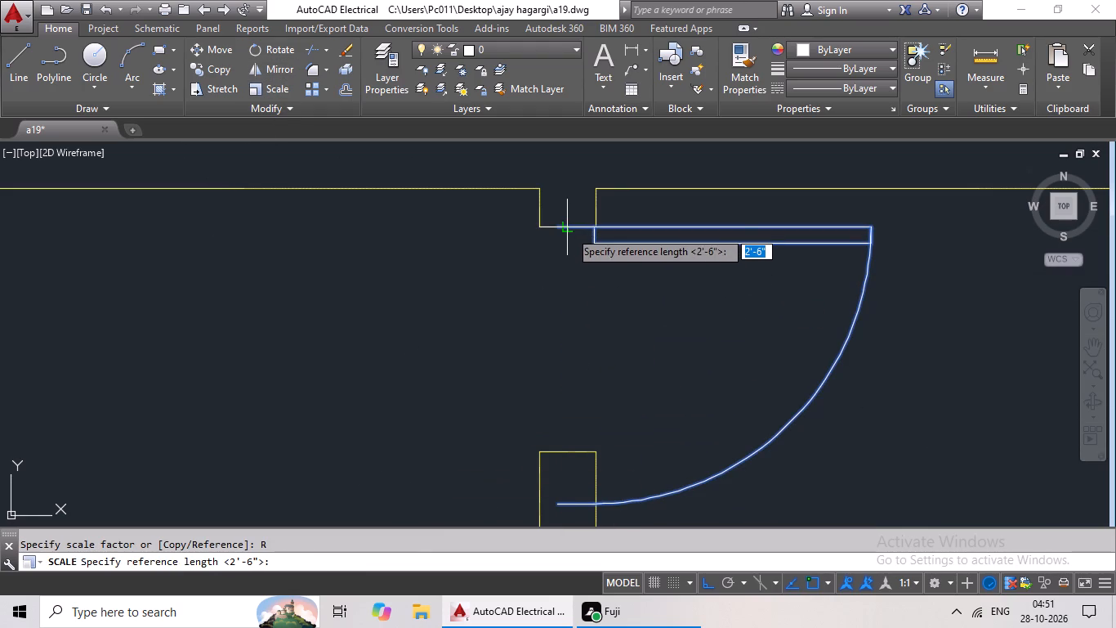
pyautogui.click(565, 223)
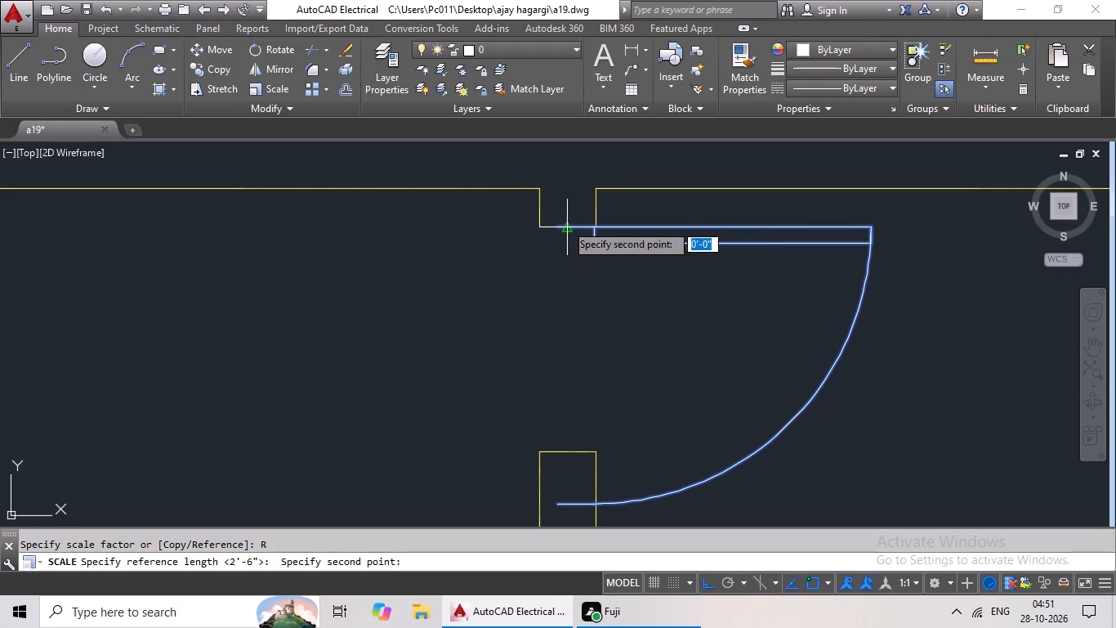
pyautogui.click(565, 502)
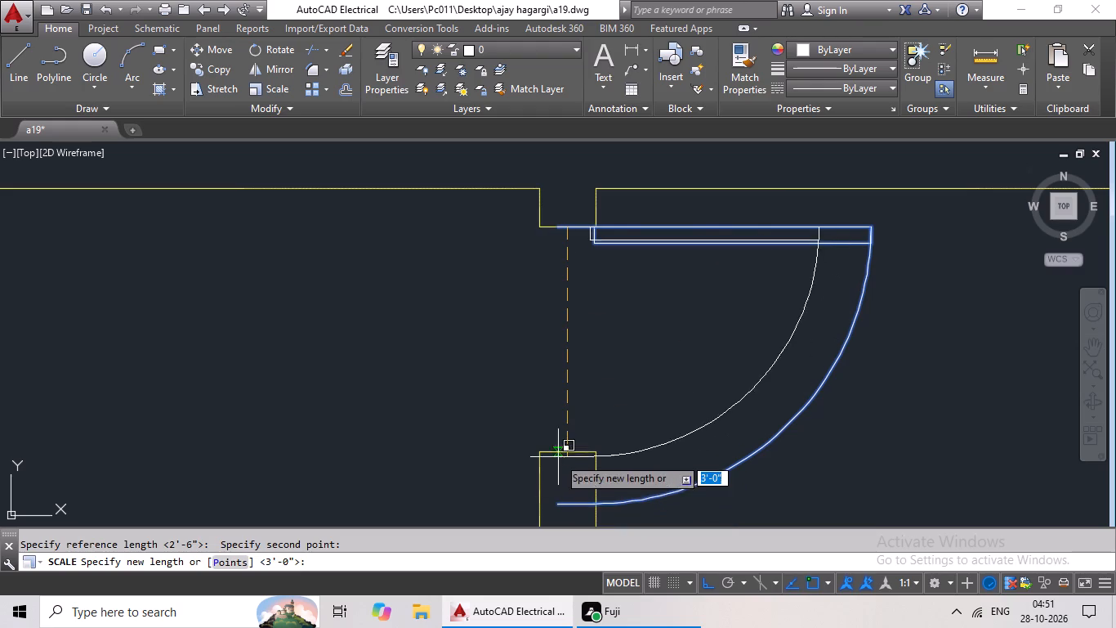
pyautogui.click(563, 449)
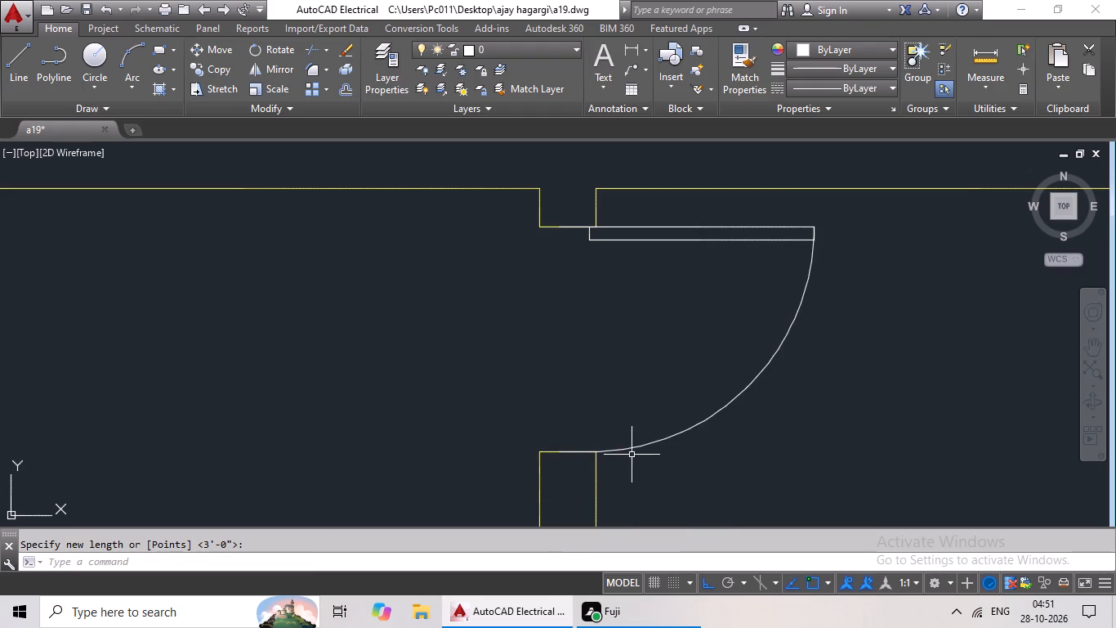
# Mirror the loose door northeast of the other spare doors about a horizontal line just south of it, erasing the source object.
pyautogui.scroll(-2, 739, 459)
pyautogui.moveTo(788, 443); pyautogui.dragTo(720, 315, button='middle')
pyautogui.scroll(-2, 713, 313)
pyautogui.moveTo(730, 355); pyautogui.dragTo(596, 296, button='middle')
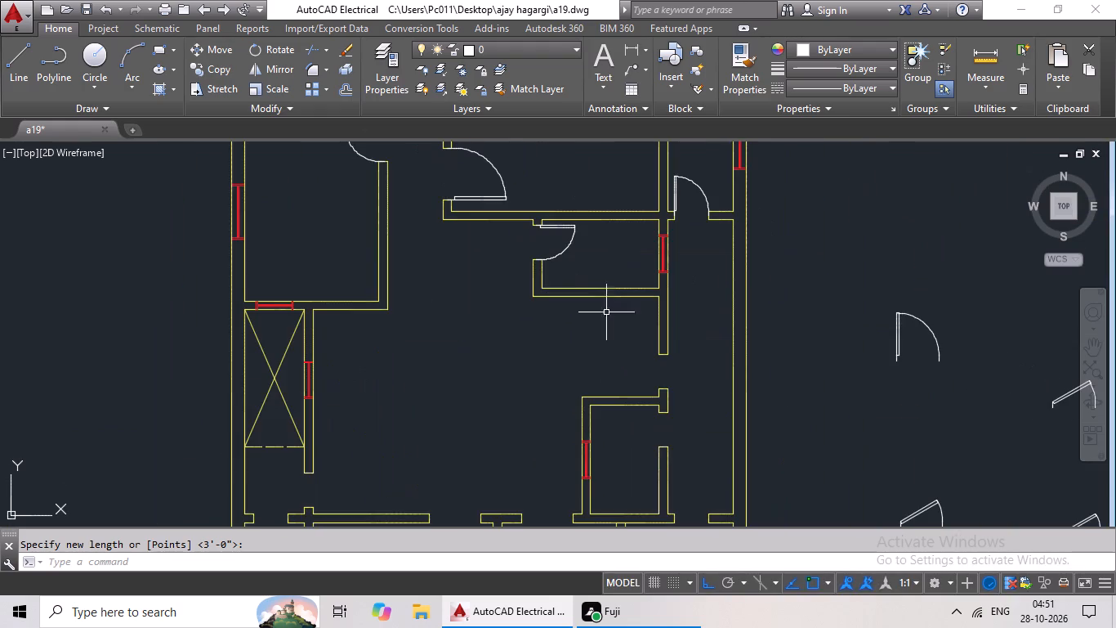
pyautogui.moveTo(636, 351); pyautogui.dragTo(529, 333, button='middle')
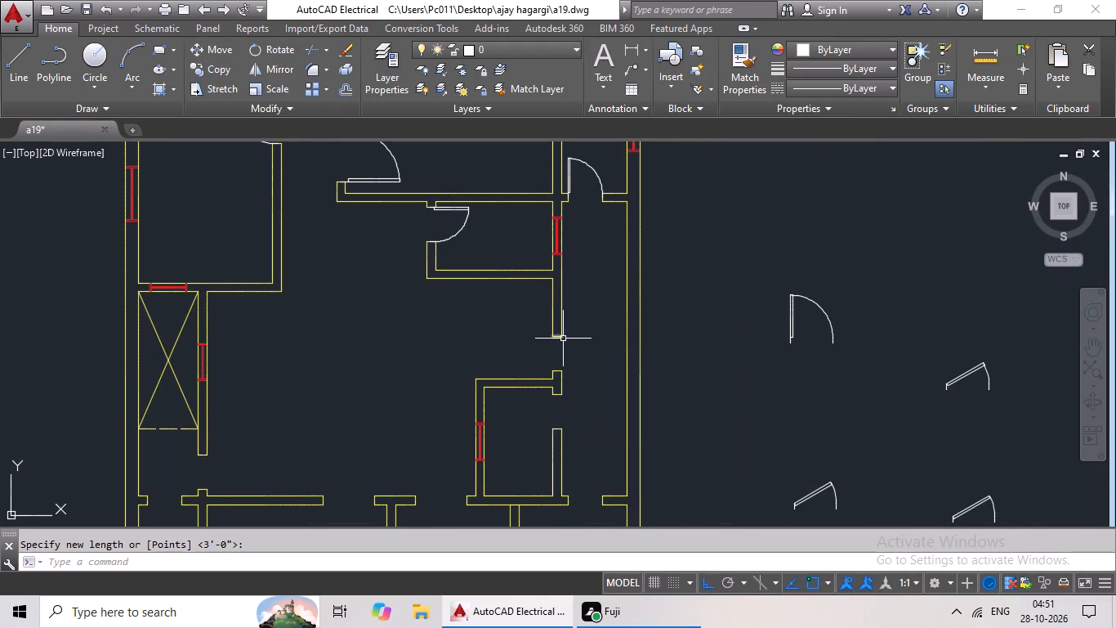
pyautogui.scroll(-2, 579, 336)
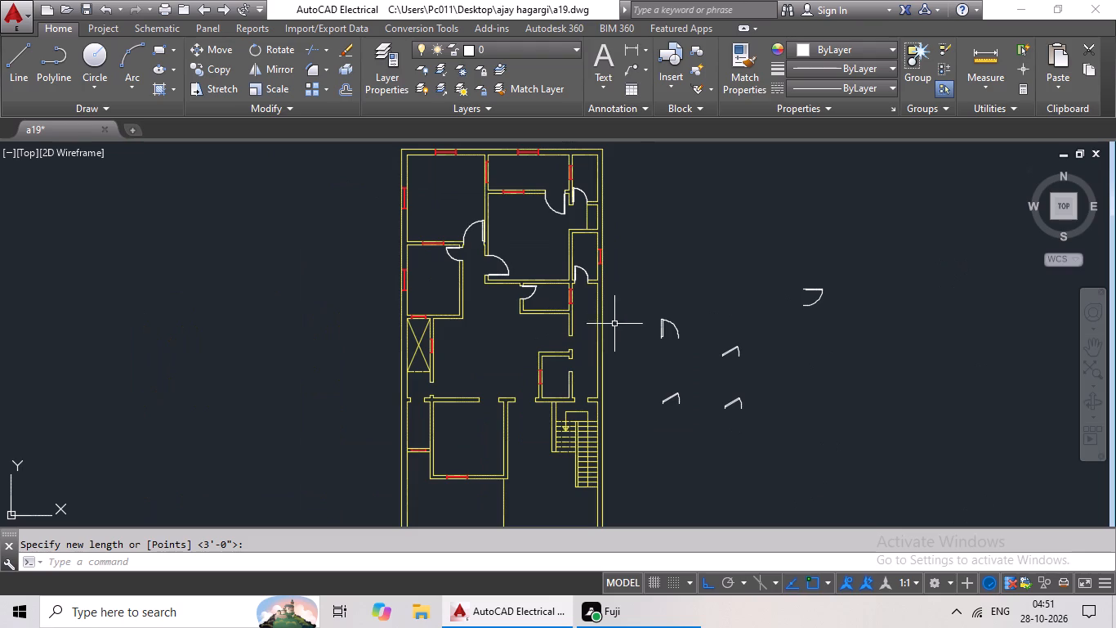
pyautogui.moveTo(623, 318); pyautogui.dragTo(487, 318, button='middle')
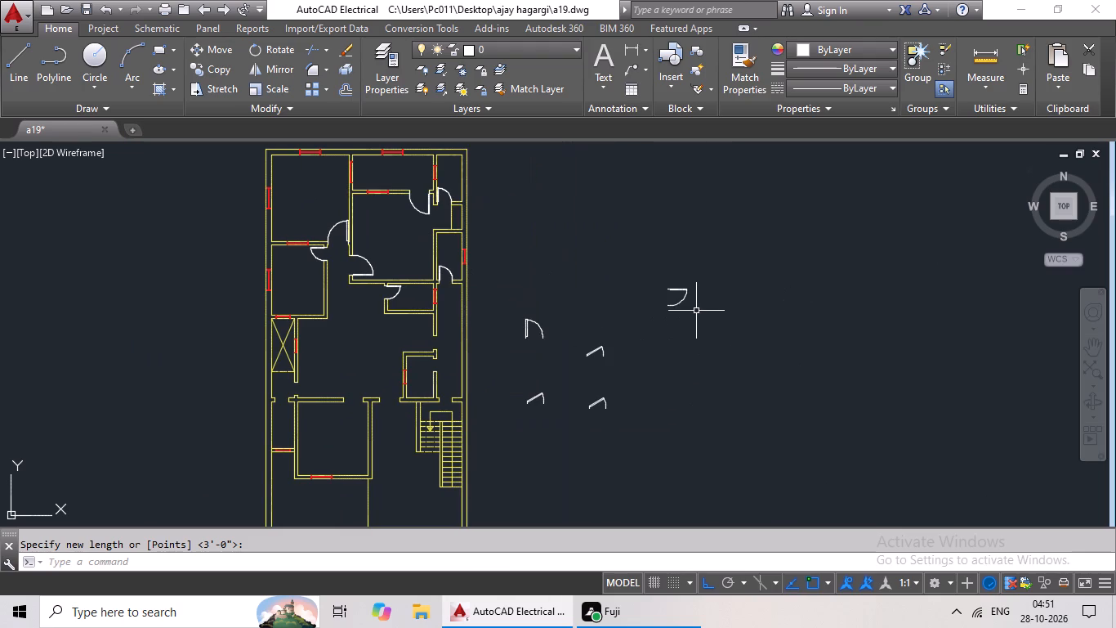
pyautogui.click(685, 299)
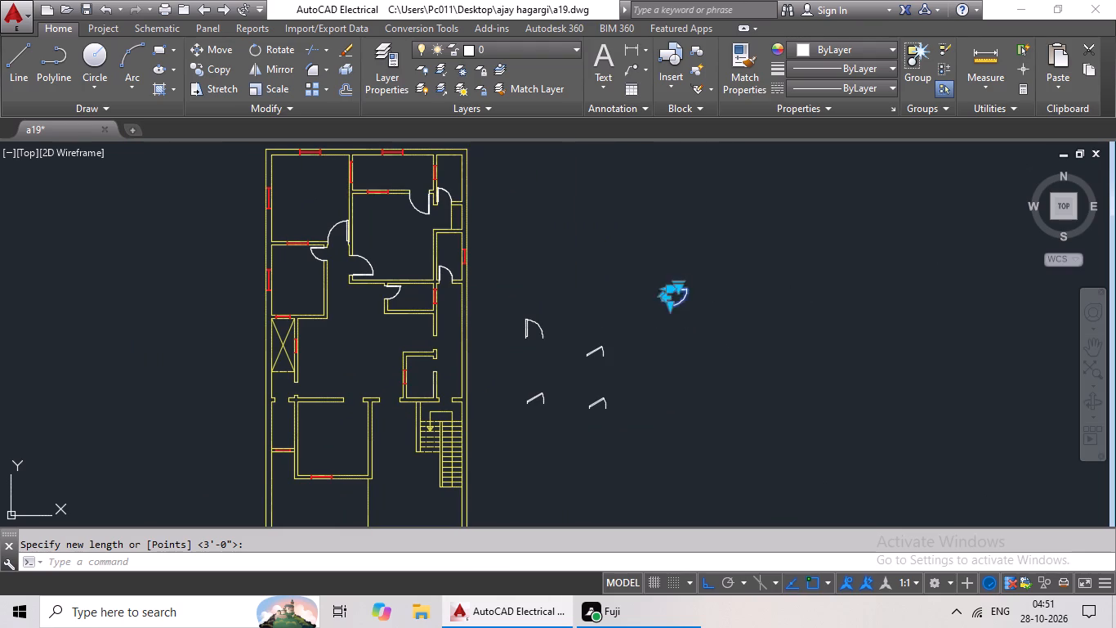
pyautogui.click(263, 65)
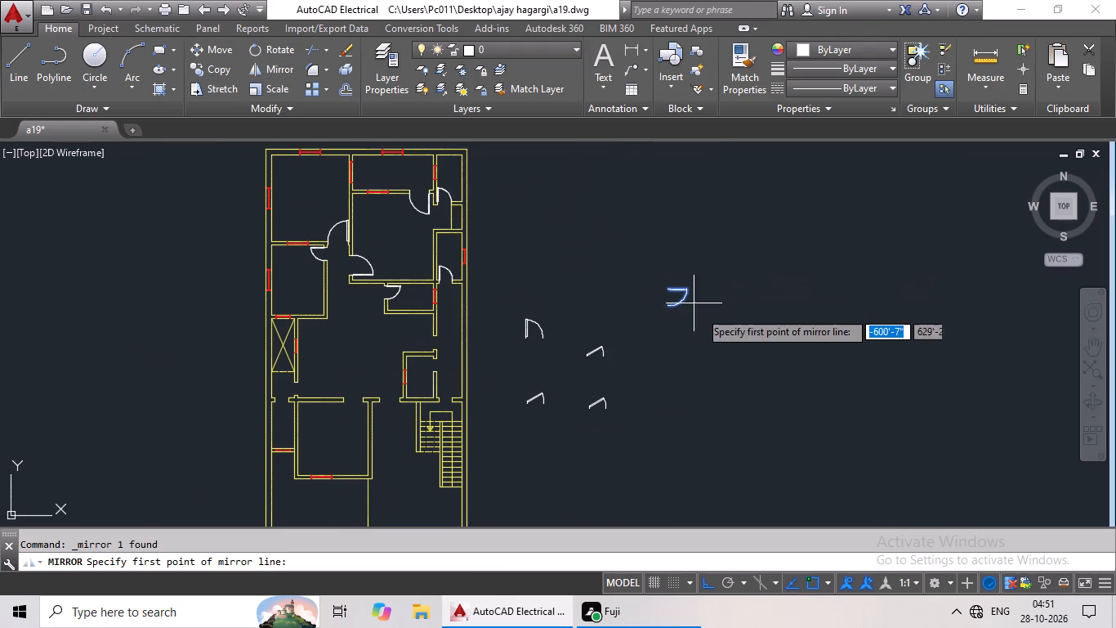
pyautogui.moveTo(693, 328); pyautogui.dragTo(673, 328)
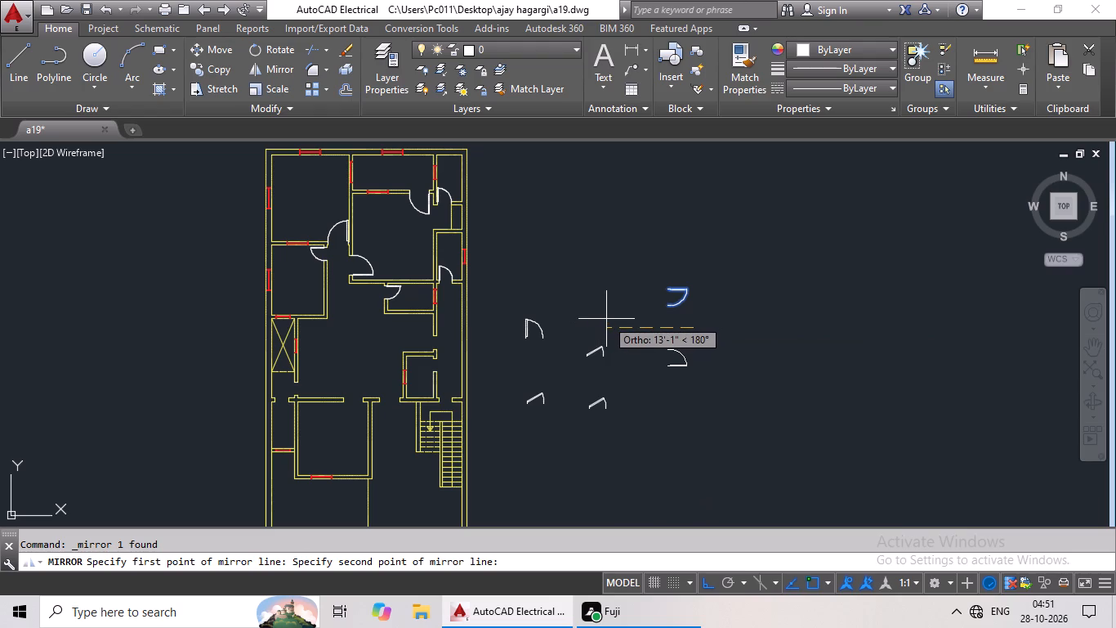
pyautogui.click(606, 319)
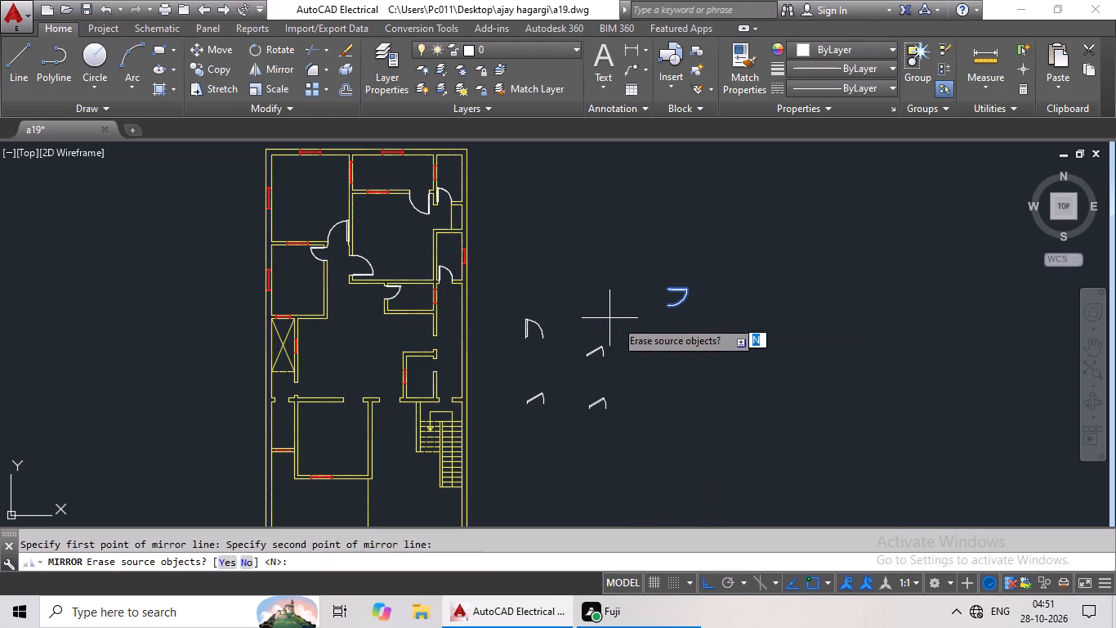
pyautogui.click(236, 564)
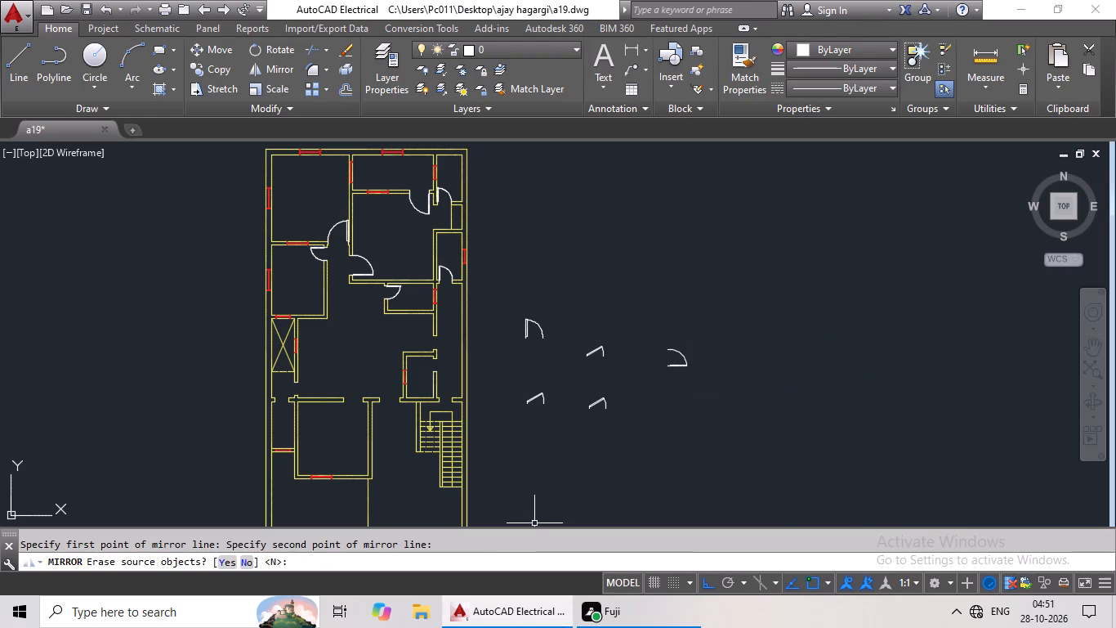
# Mirror the same loose door about a vertical line just east of it, erasing the source object.
pyautogui.click(683, 362)
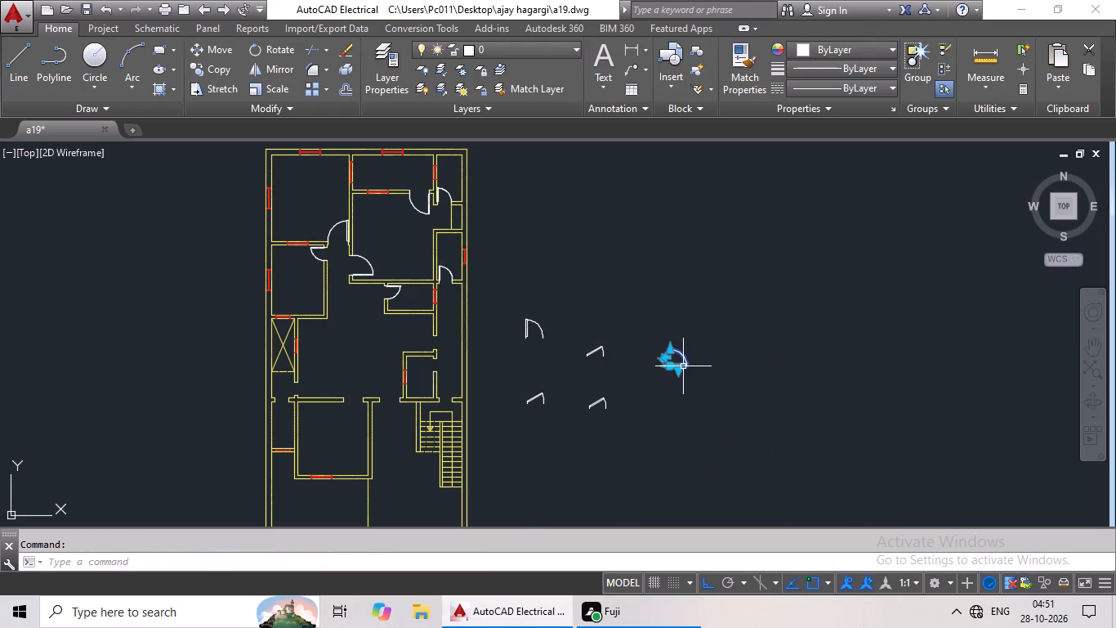
pyautogui.click(261, 65)
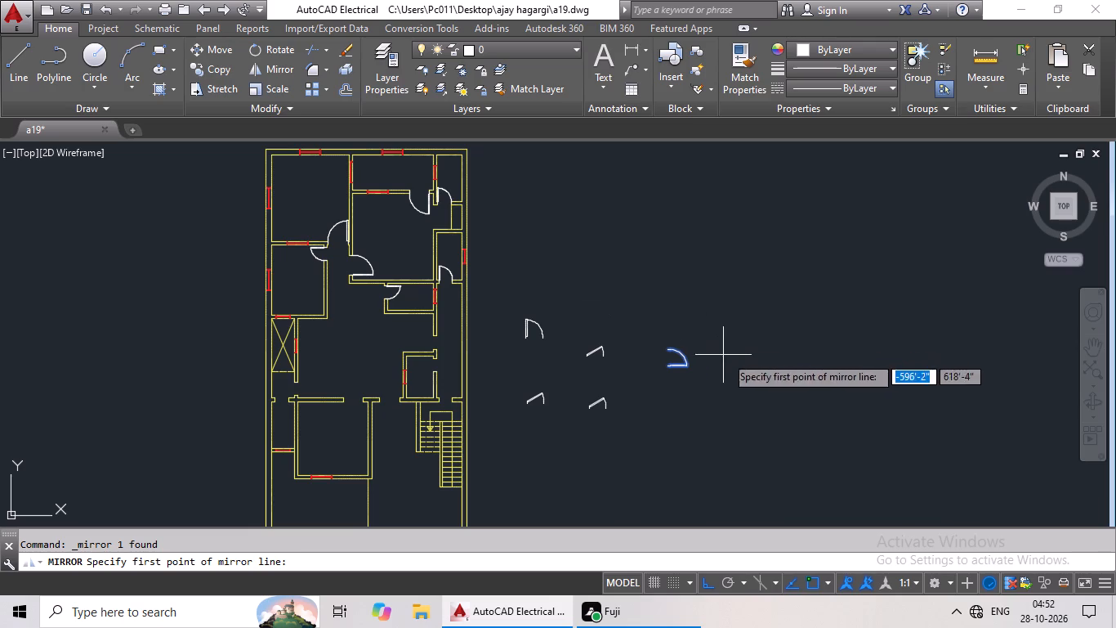
pyautogui.moveTo(787, 355); pyautogui.dragTo(781, 329, button='middle')
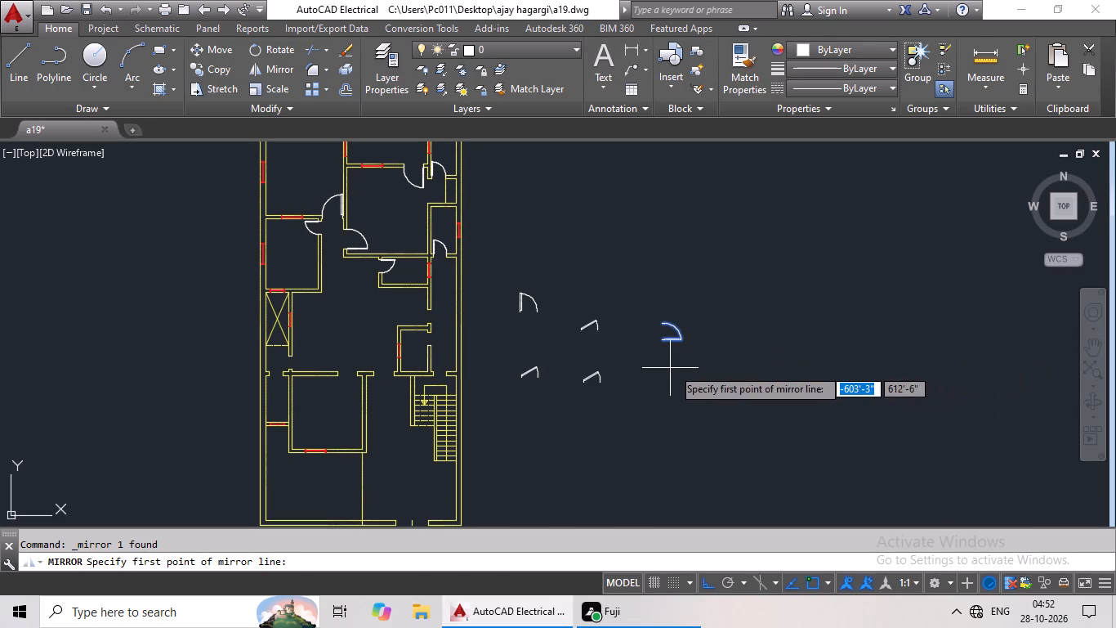
pyautogui.moveTo(684, 367); pyautogui.dragTo(627, 370)
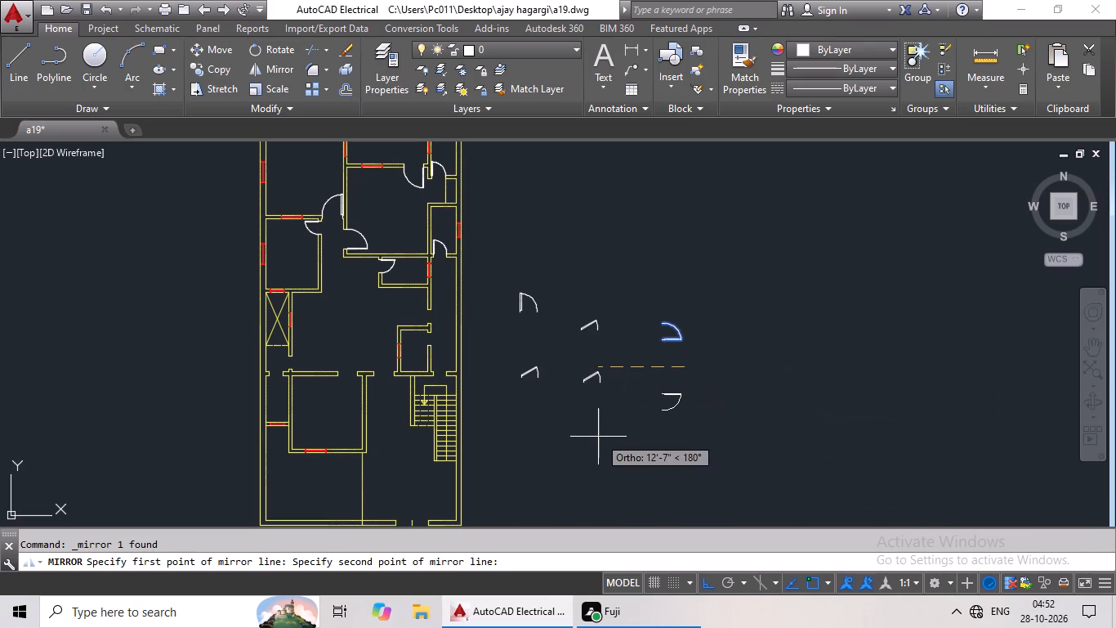
pyautogui.click(700, 276)
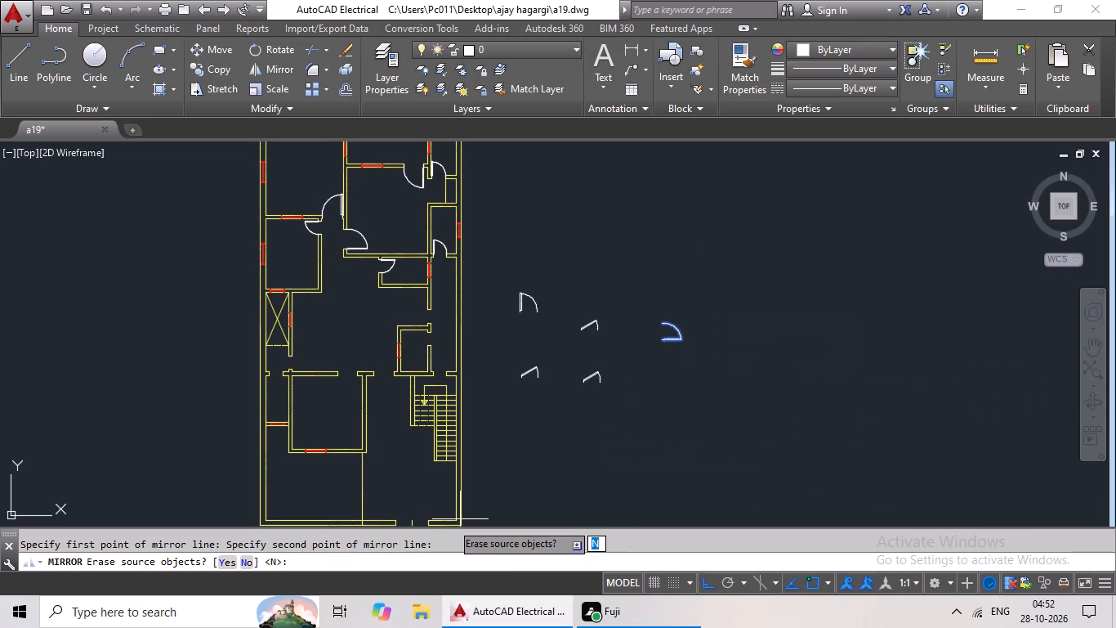
pyautogui.click(225, 570)
pyautogui.click(221, 563)
# Copy the mirrored loose door and paste it at the south jamb of the east wall doorway between the two small rooms.
pyautogui.click(702, 341)
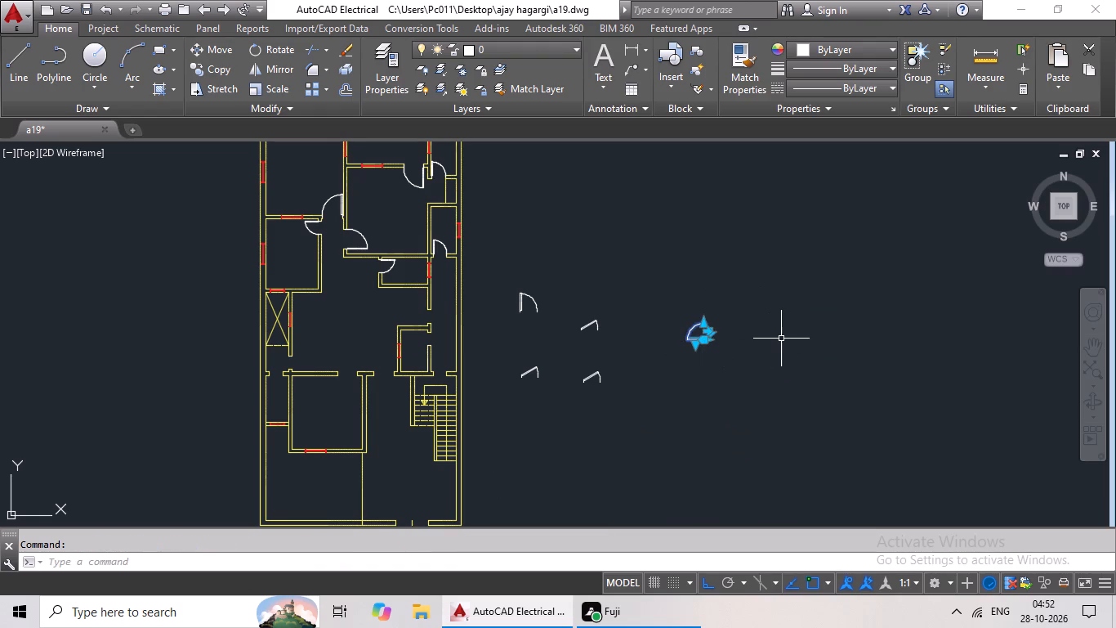
pyautogui.hotkey('ctrl', 'c')
pyautogui.hotkey('ctrl', 'v')
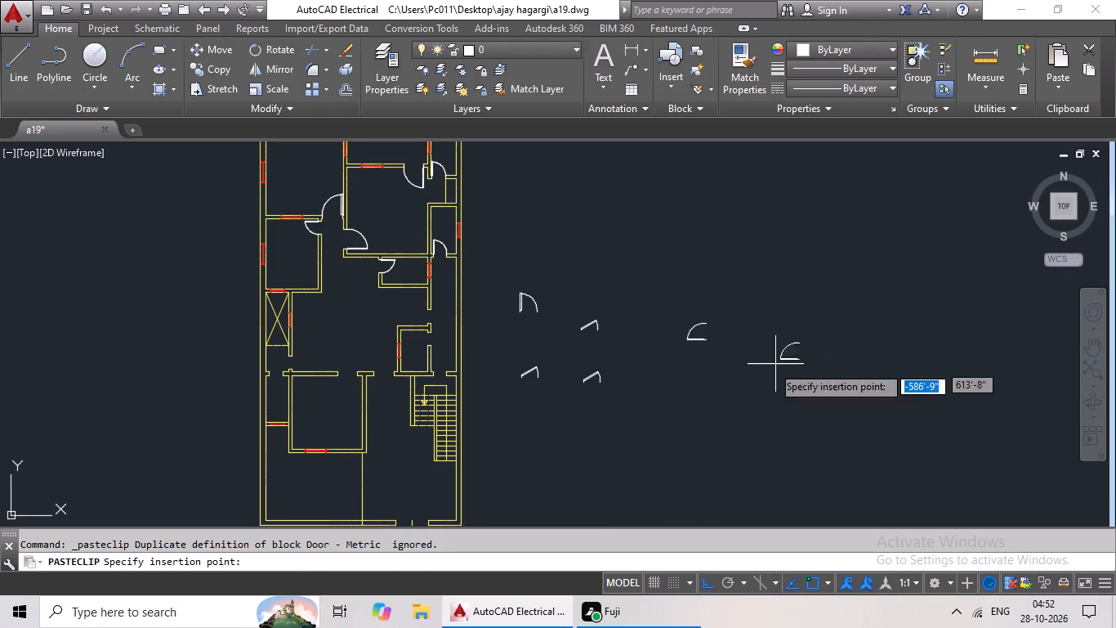
pyautogui.scroll(3, 391, 298)
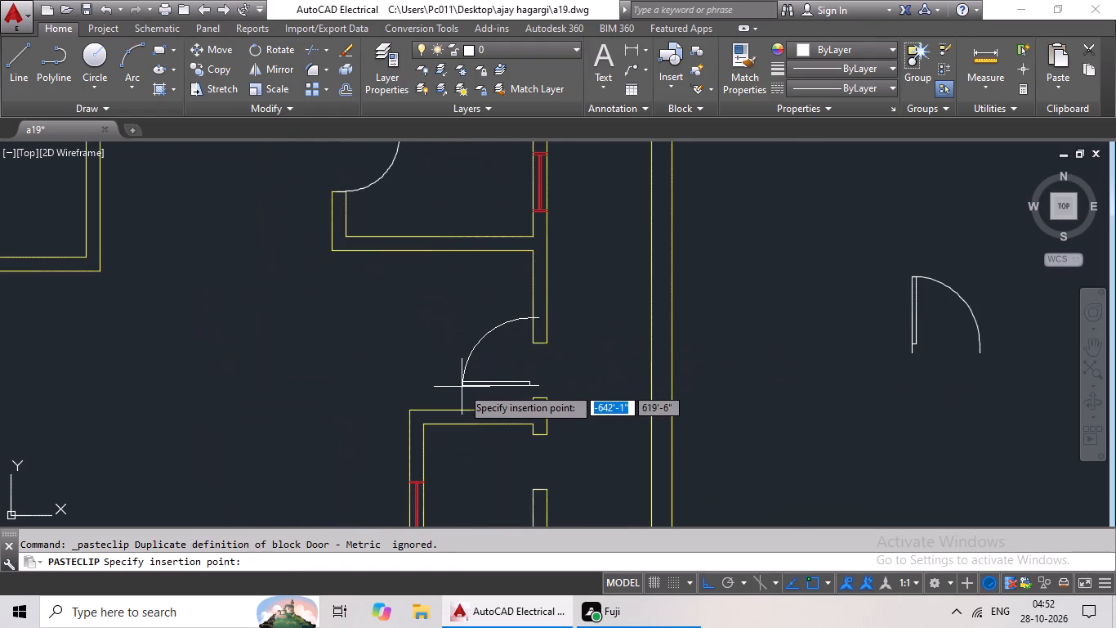
pyautogui.scroll(2, 462, 392)
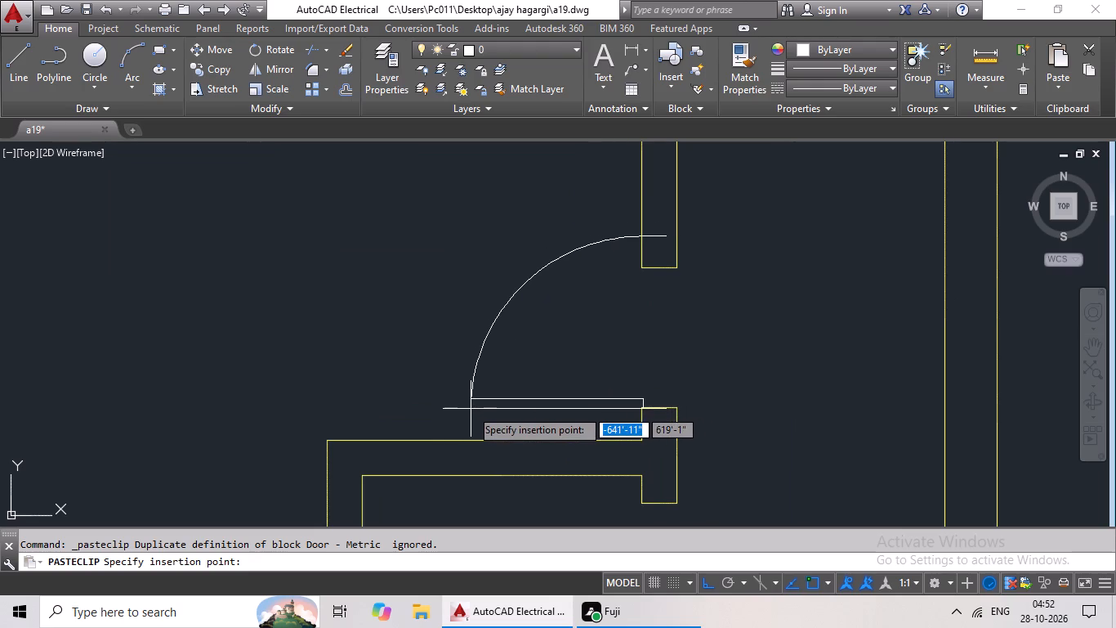
pyautogui.click(467, 408)
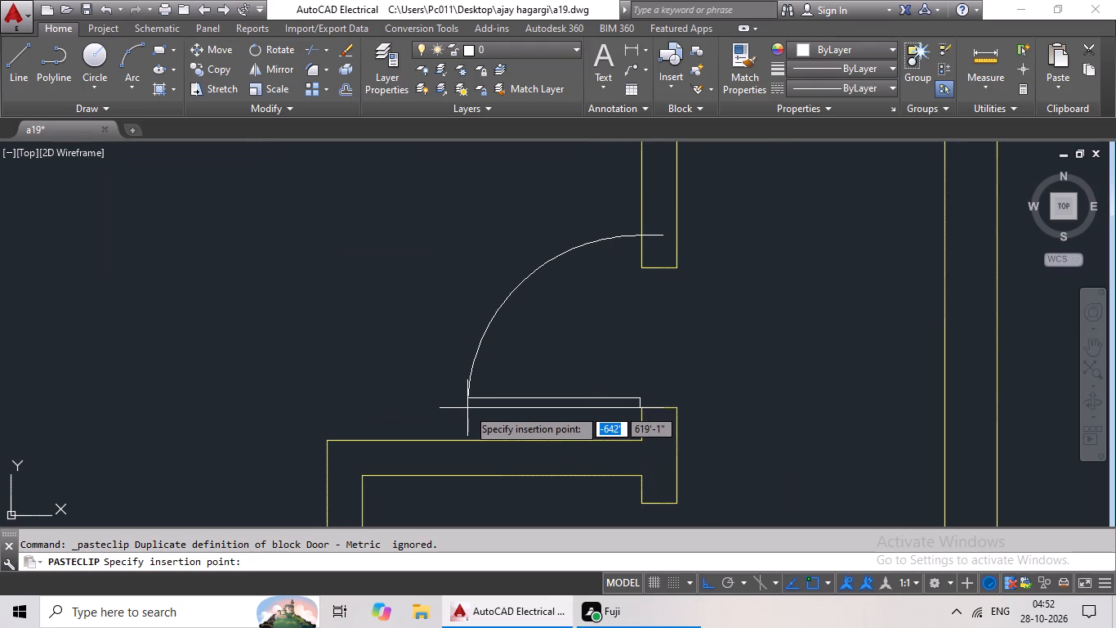
# Scale the pasted door by reference from its hinge at the south jamb so it spans the east wall doorway between the two small rooms.
pyautogui.click(556, 257)
pyautogui.click(273, 94)
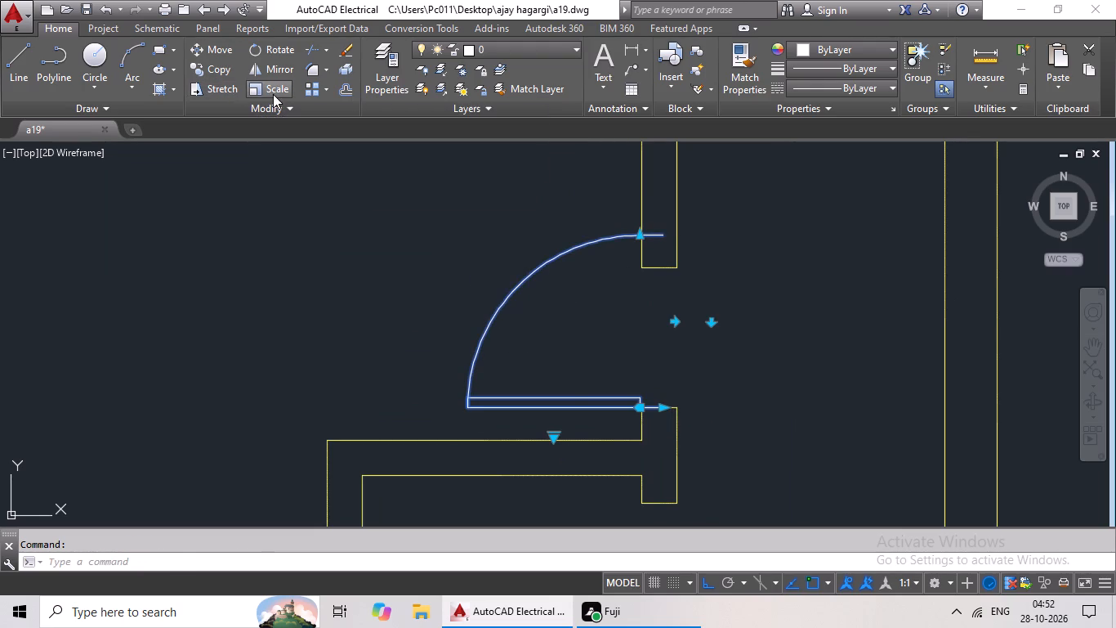
pyautogui.click(657, 410)
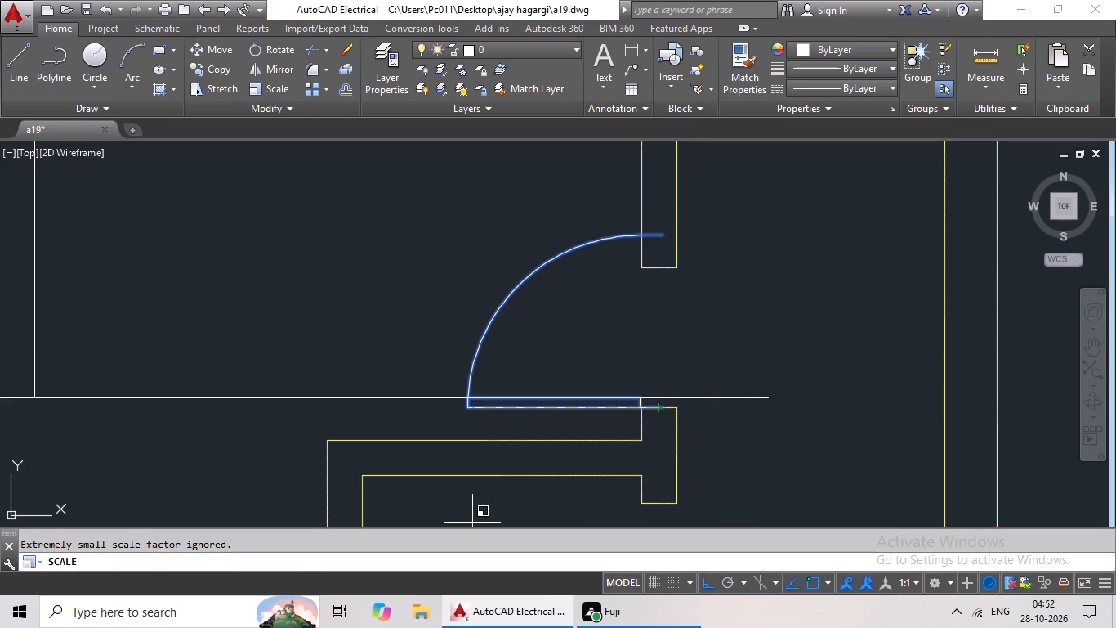
pyautogui.write('r')
pyautogui.press('space')
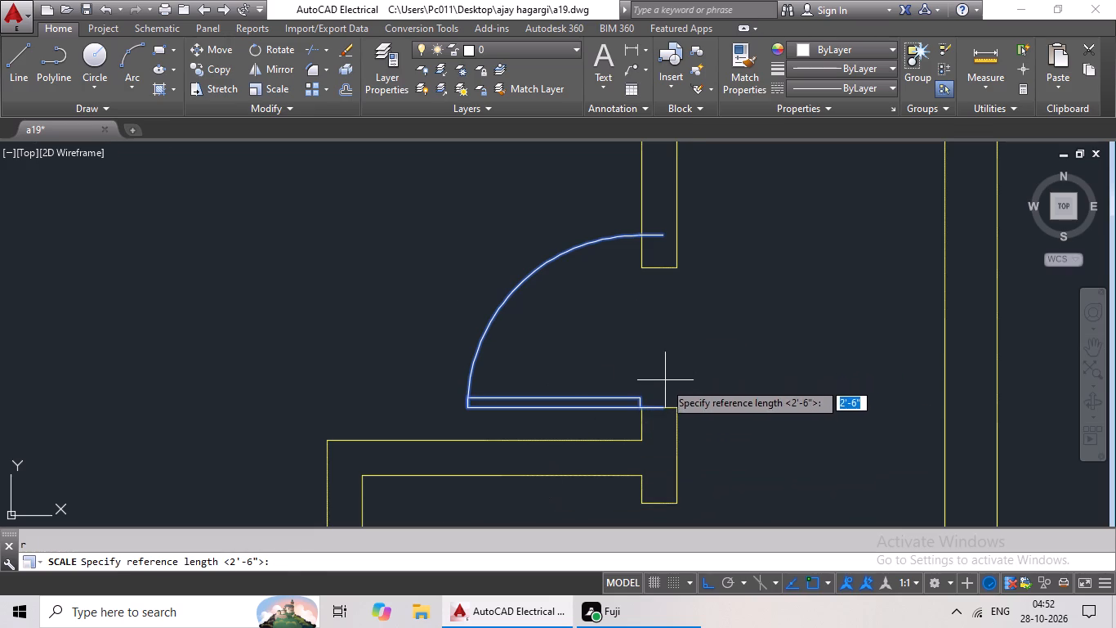
pyautogui.click(656, 406)
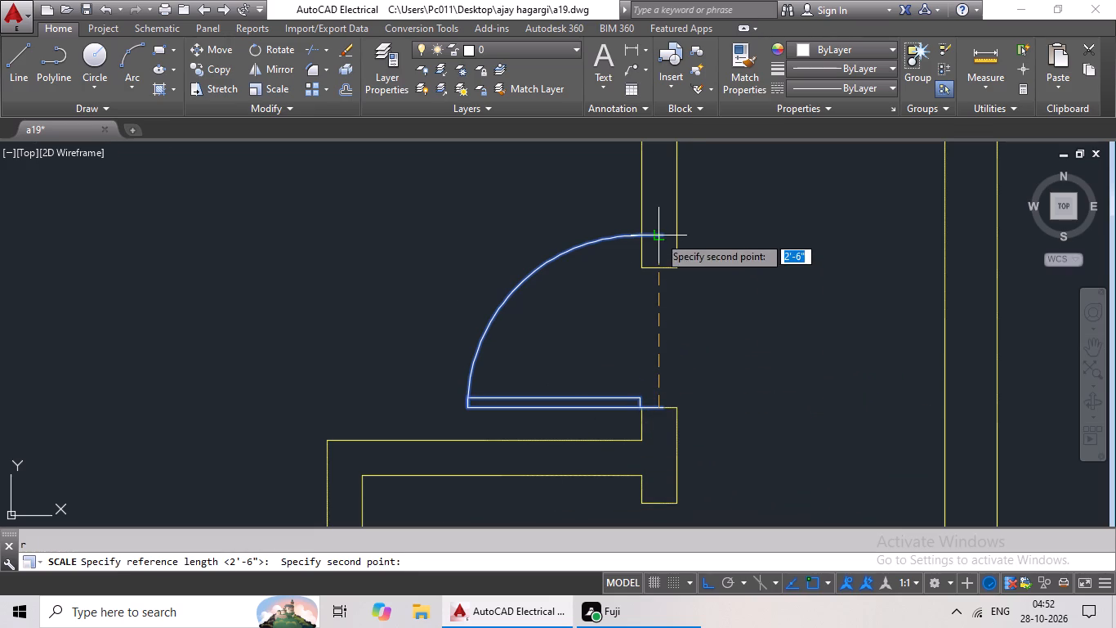
pyautogui.click(658, 235)
pyautogui.click(658, 267)
# Mirror the loose door east of the other spare doors about a horizontal line just south of it, erasing the source object.
pyautogui.scroll(-3, 691, 271)
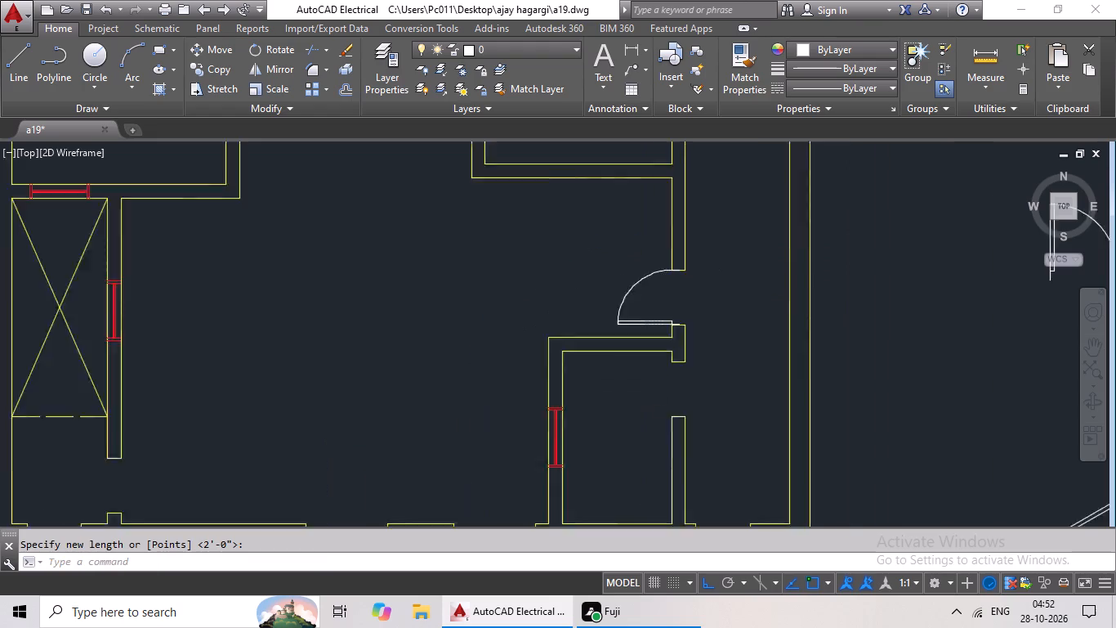
pyautogui.moveTo(694, 271); pyautogui.dragTo(600, 276, button='middle')
pyautogui.moveTo(616, 287); pyautogui.dragTo(448, 258, button='middle')
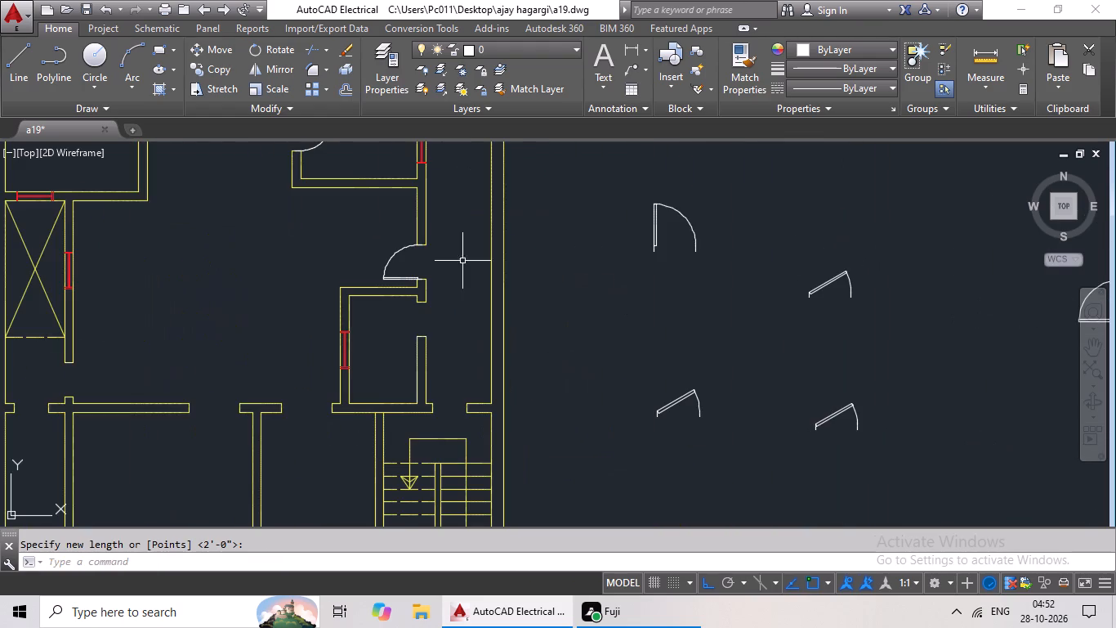
pyautogui.moveTo(858, 339); pyautogui.dragTo(711, 217, button='middle')
pyautogui.scroll(-2, 760, 312)
pyautogui.moveTo(782, 350); pyautogui.dragTo(667, 358, button='middle')
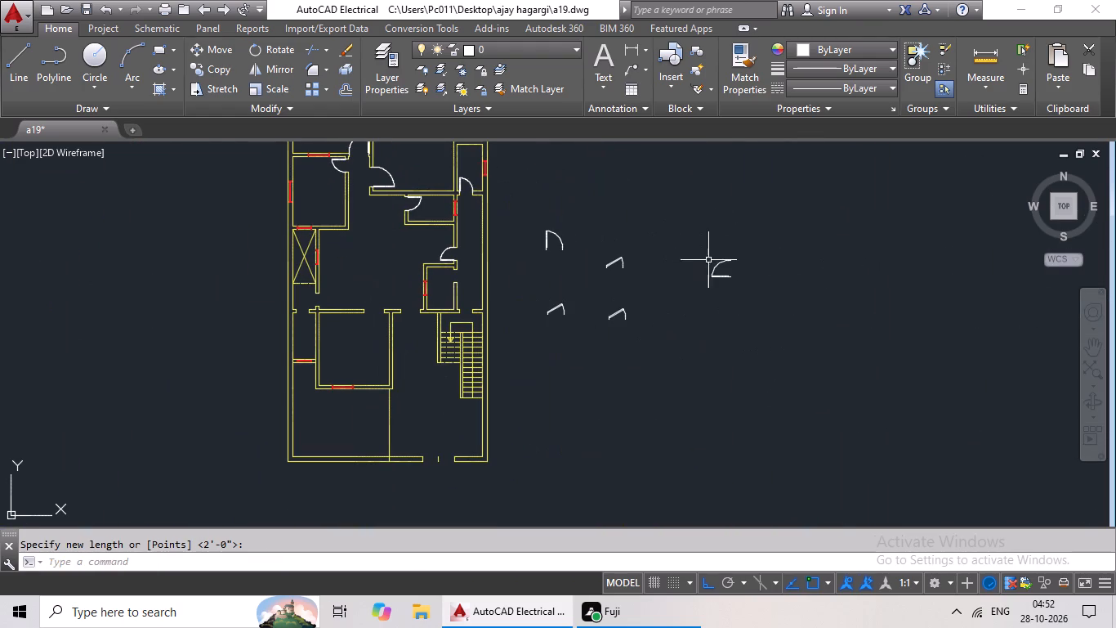
pyautogui.click(720, 275)
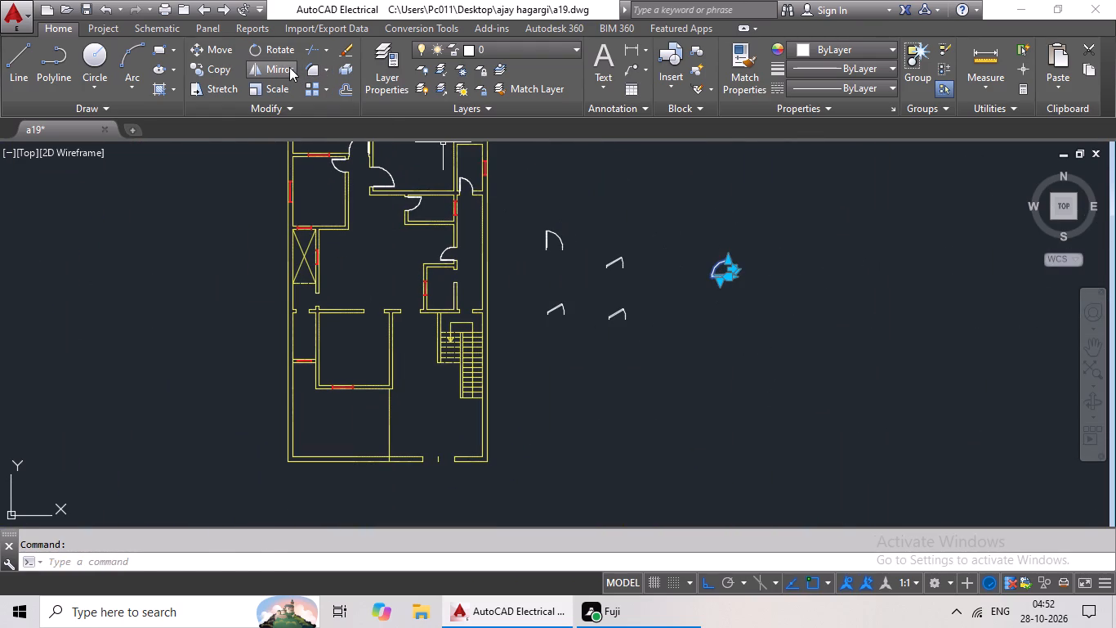
pyautogui.click(289, 66)
pyautogui.moveTo(737, 303); pyautogui.dragTo(679, 303)
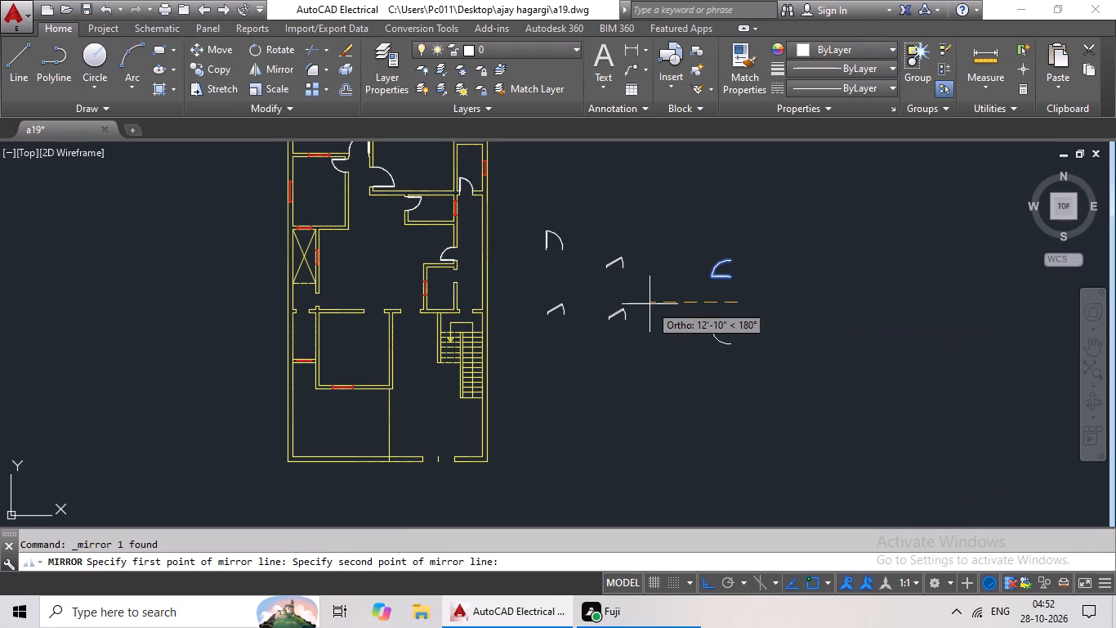
pyautogui.click(650, 304)
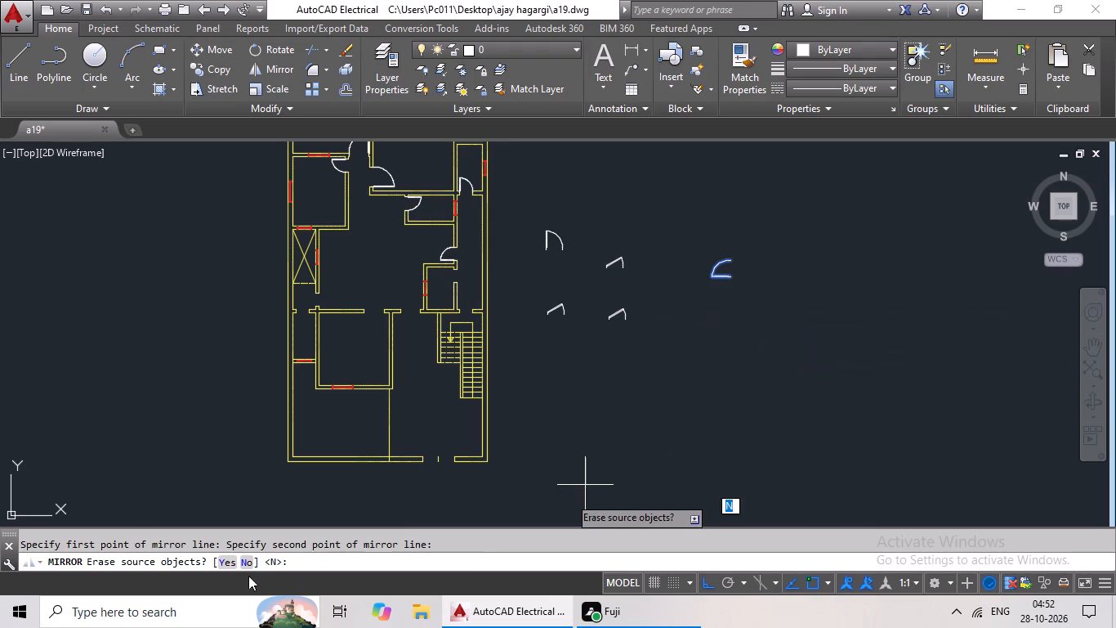
pyautogui.click(227, 556)
# Copy the mirrored loose door and paste it at the north jamb of the east doorway of the small room above the stairs.
pyautogui.click(725, 329)
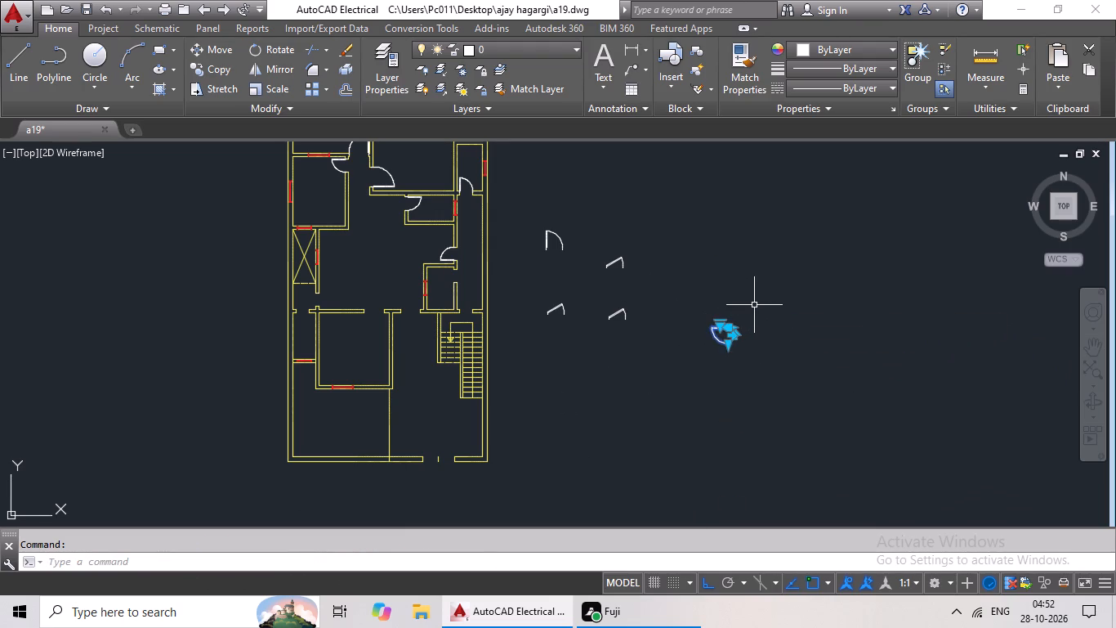
pyautogui.hotkey('ctrl', 'c')
pyautogui.hotkey('ctrl', 'v')
pyautogui.scroll(3, 450, 300)
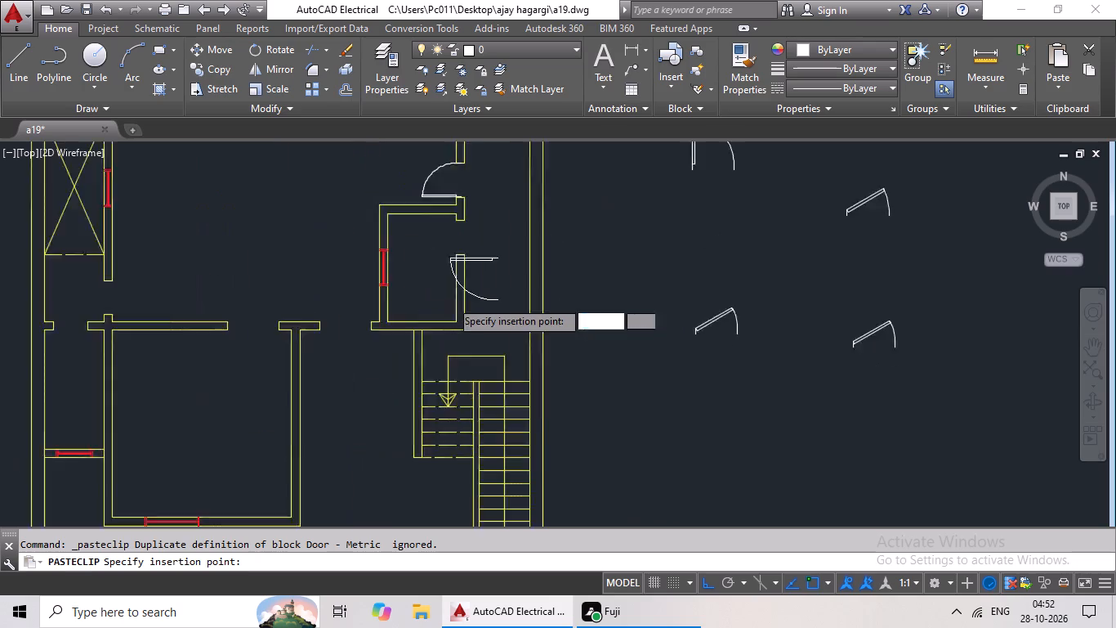
pyautogui.moveTo(402, 267); pyautogui.dragTo(376, 410, button='middle')
pyautogui.scroll(2, 372, 397)
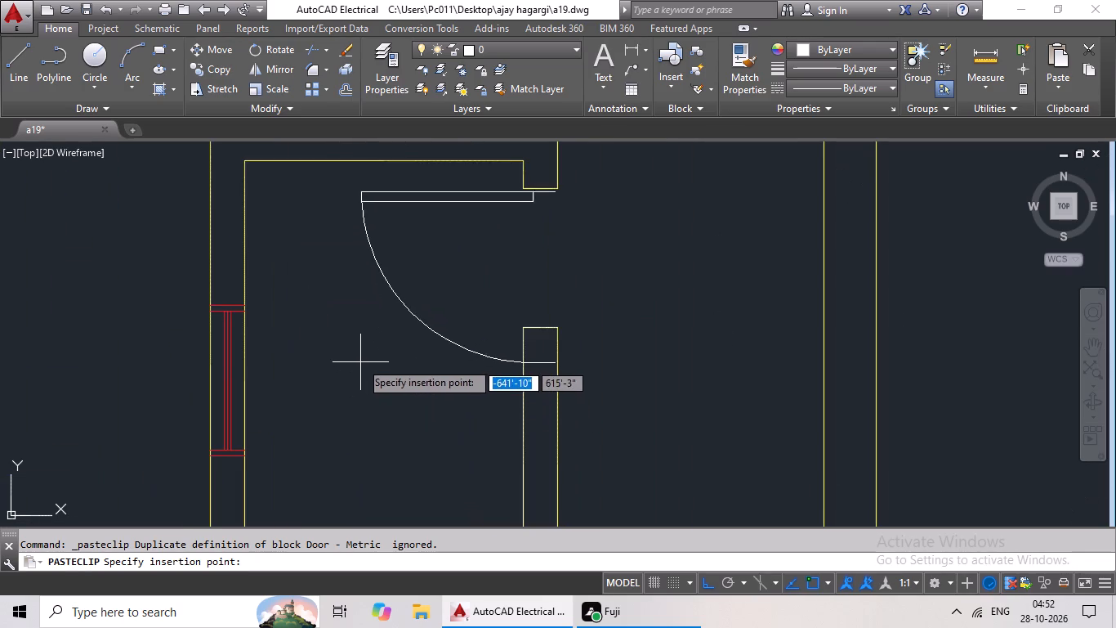
pyautogui.click(353, 360)
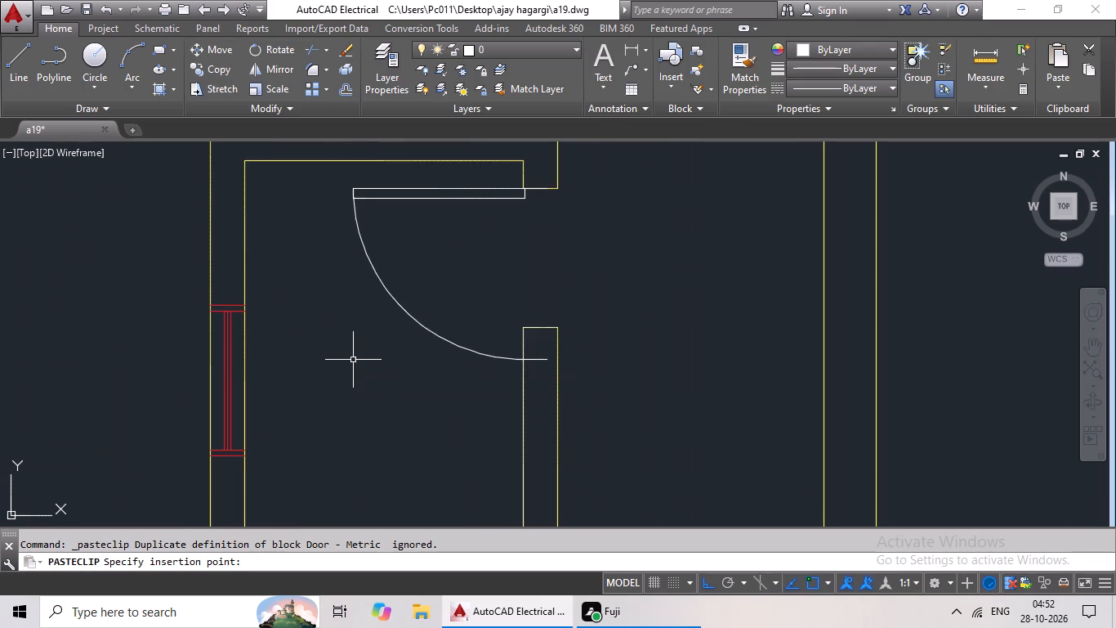
# Scale the pasted door by reference from its hinge at the north jamb so it spans the small room's east doorway.
pyautogui.click(400, 309)
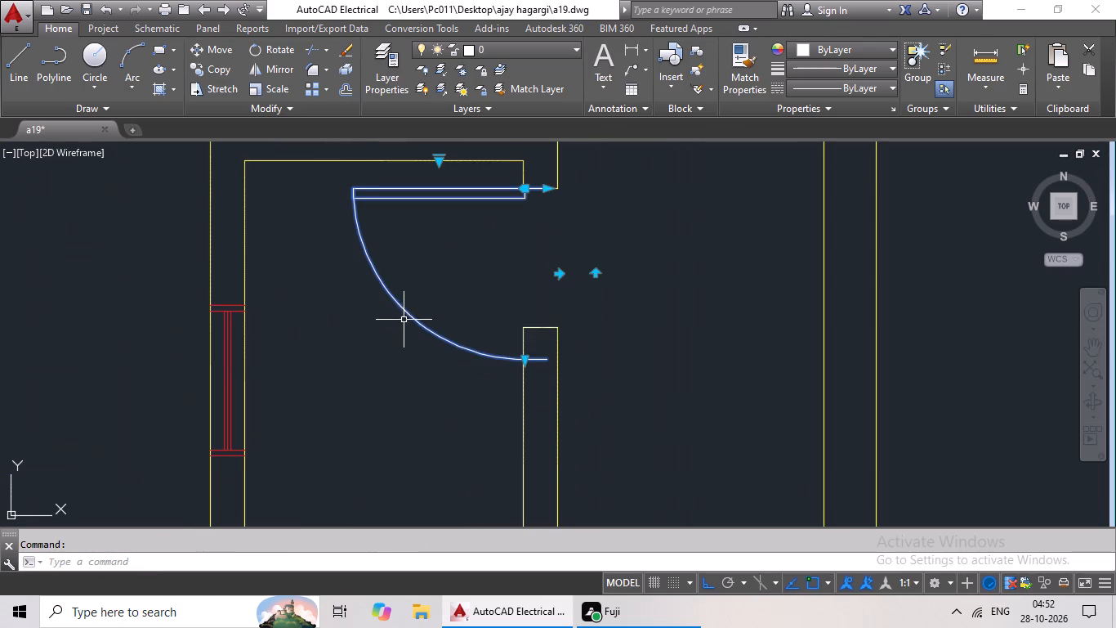
pyautogui.click(272, 83)
pyautogui.click(542, 187)
pyautogui.click(279, 559)
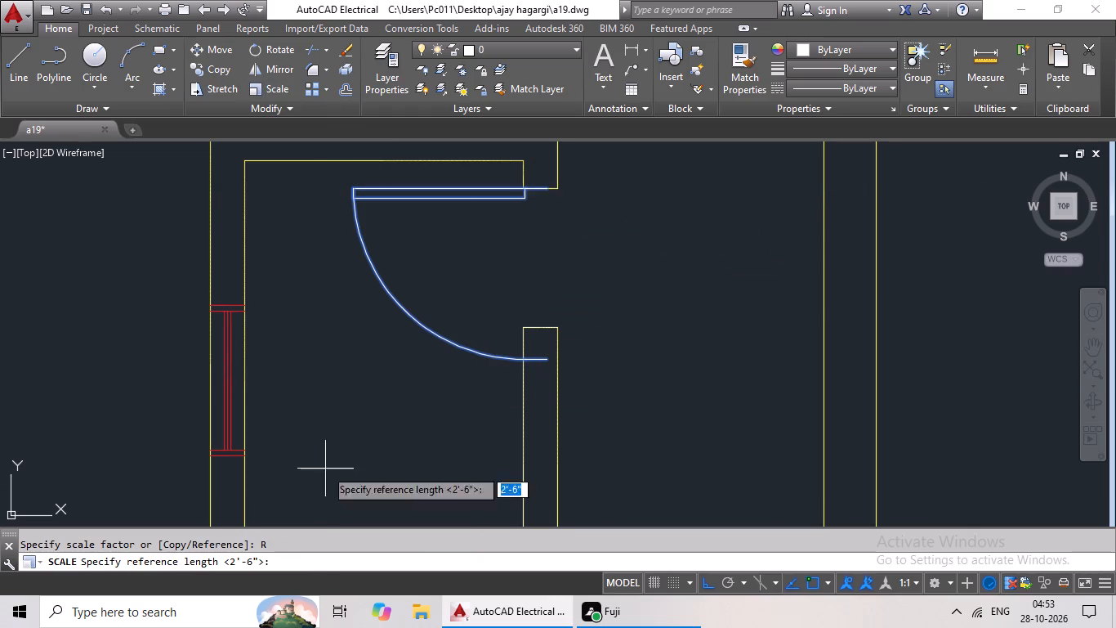
pyautogui.click(538, 187)
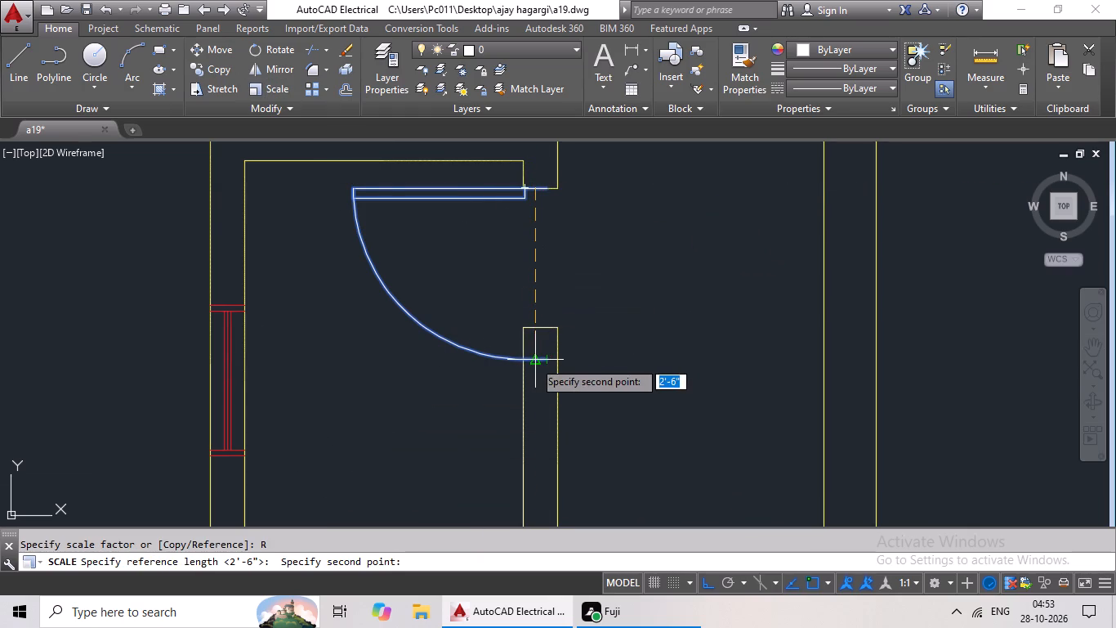
pyautogui.click(533, 361)
pyautogui.click(538, 325)
# Copy the large room's southwest door and paste it at the south jamb of the doorway southeast of the crossed shaft.
pyautogui.scroll(-3, 641, 301)
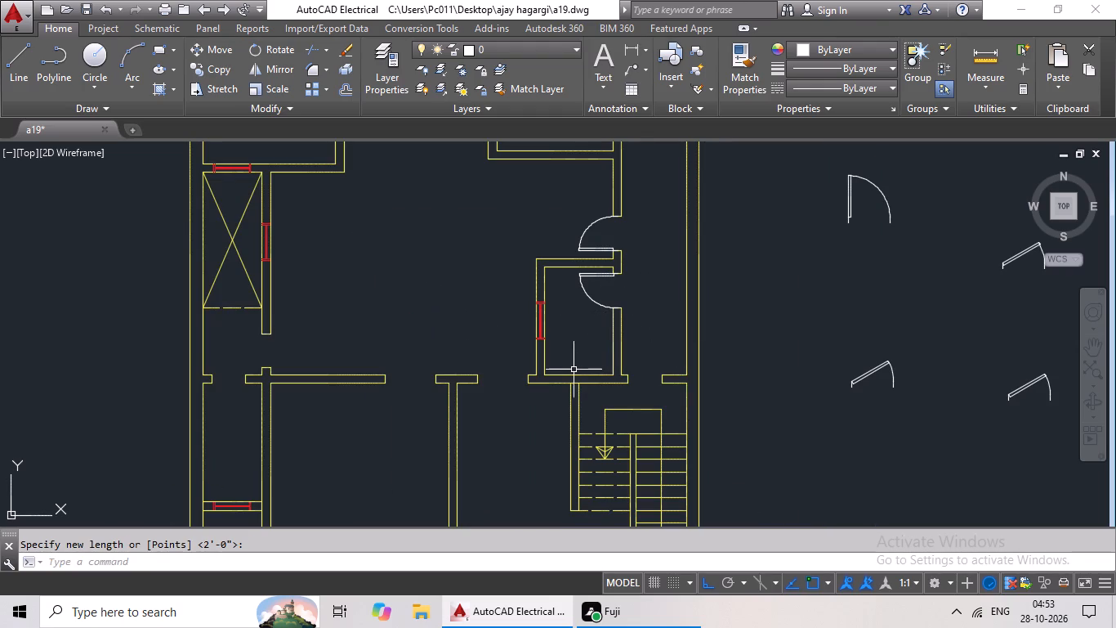
pyautogui.scroll(-1, 509, 353)
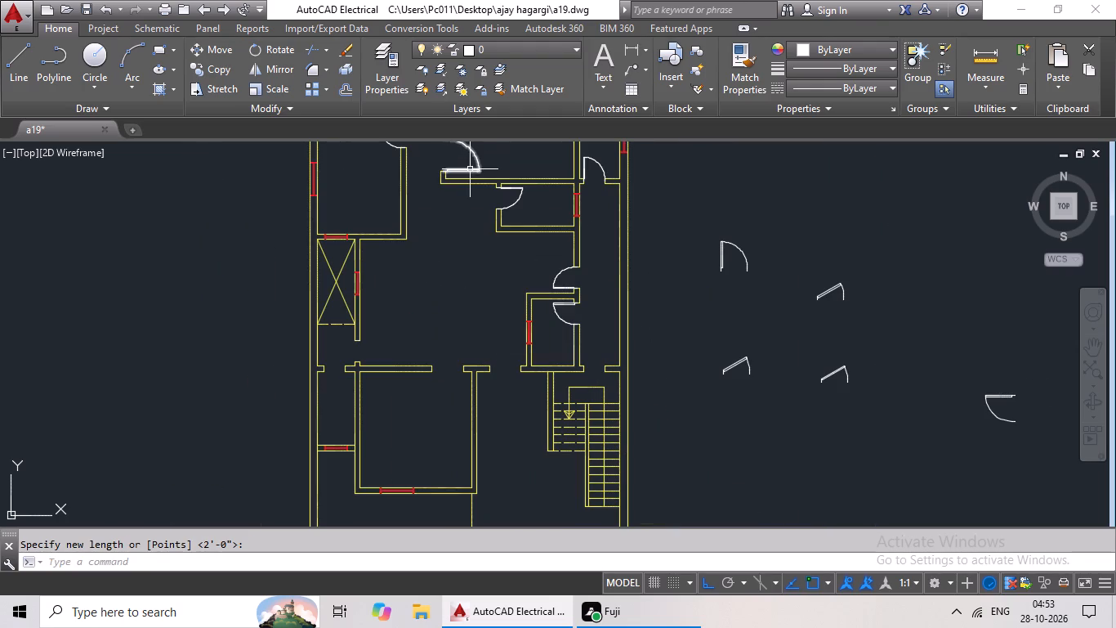
pyautogui.click(470, 170)
pyautogui.hotkey('ctrl', 'c')
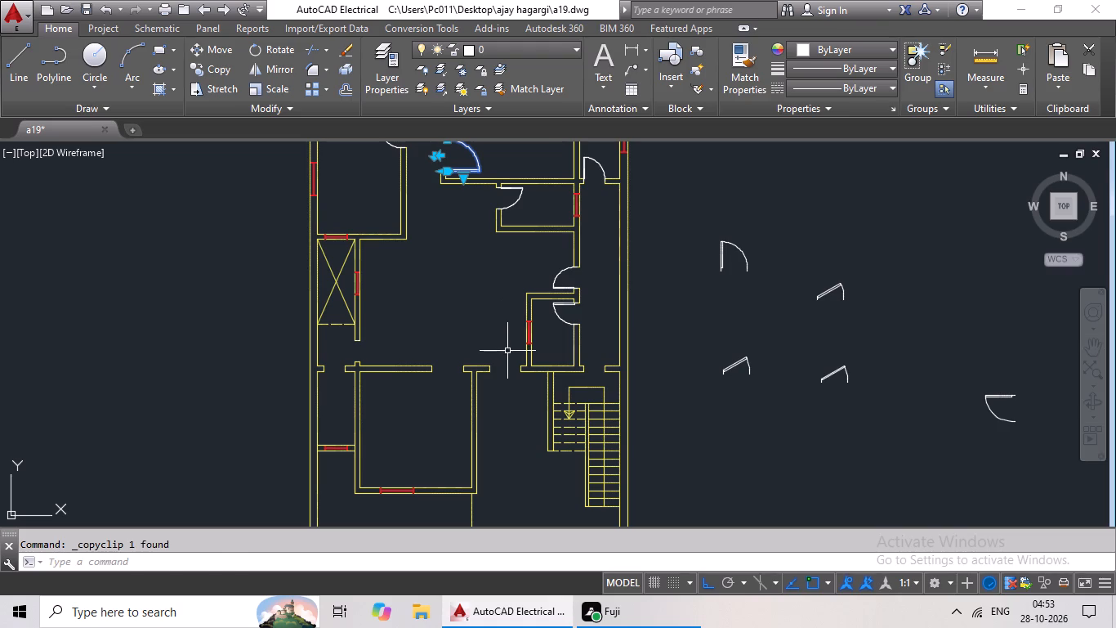
pyautogui.hotkey('ctrl', 'v')
pyautogui.scroll(6, 355, 353)
pyautogui.click(366, 410)
# Scale the pasted door by reference from its hinge at the south jamb to span the 2'-0" doorway southeast of the crossed shaft.
pyautogui.scroll(-3, 448, 370)
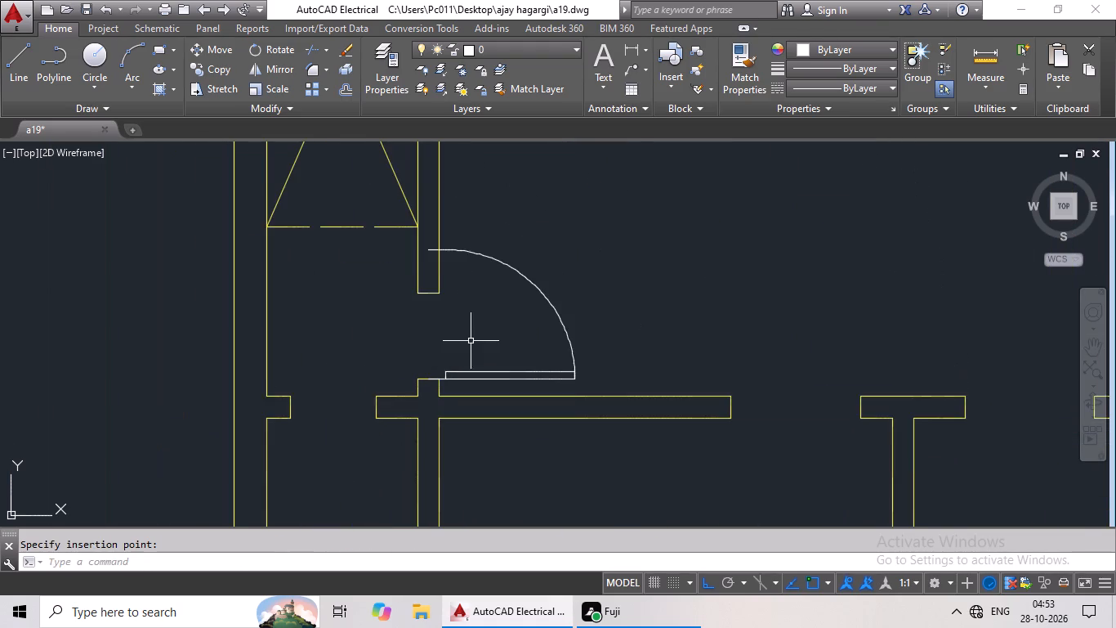
pyautogui.moveTo(471, 341); pyautogui.dragTo(434, 388, button='middle')
pyautogui.click(421, 419)
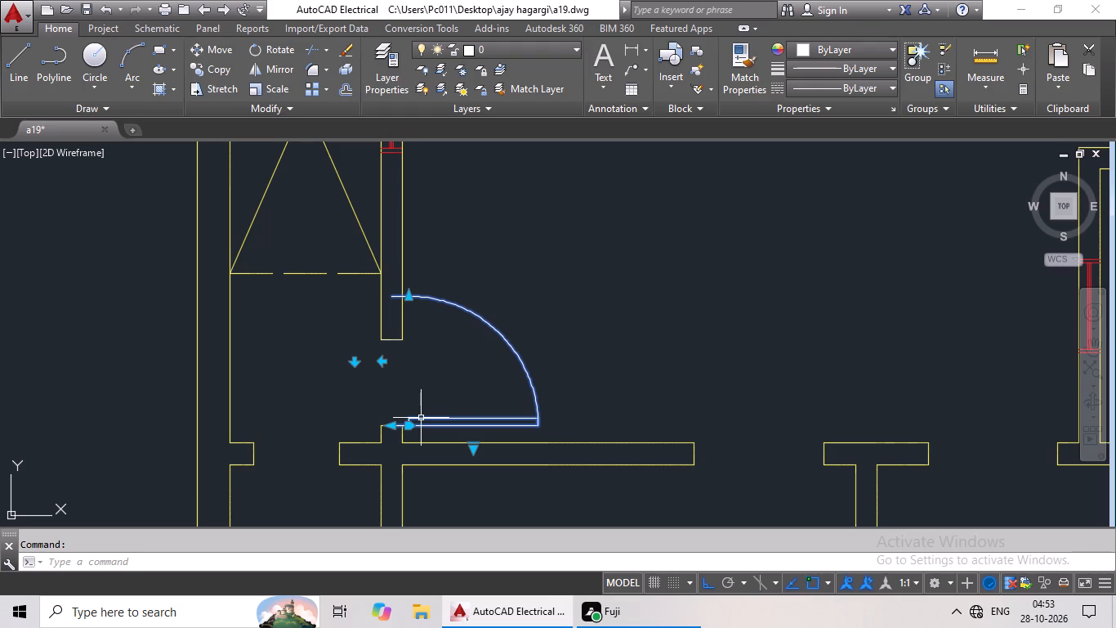
pyautogui.click(257, 88)
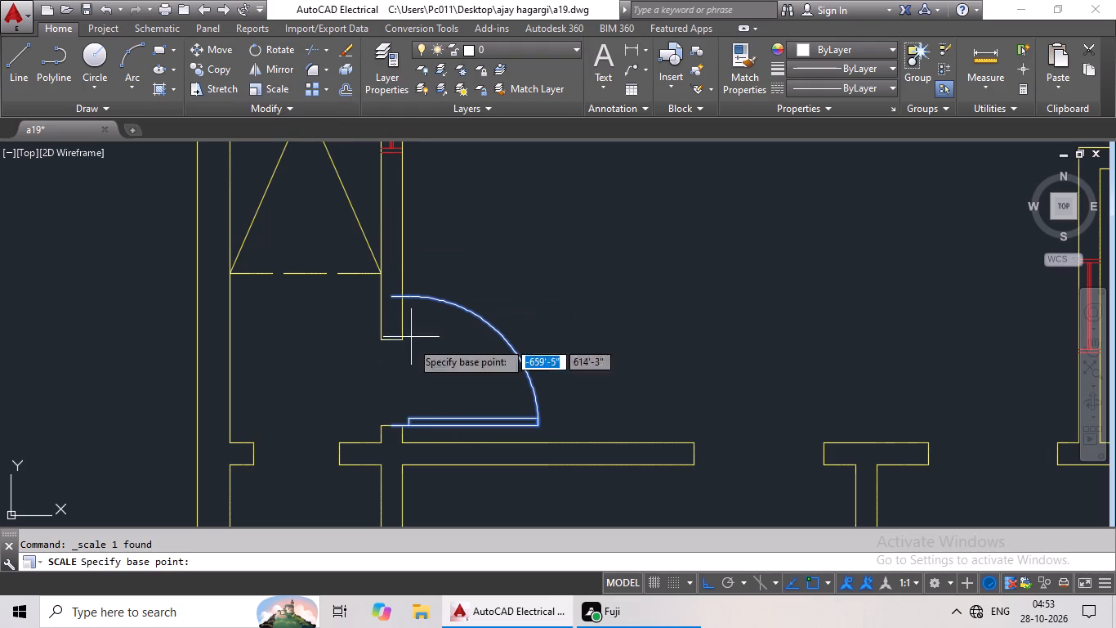
pyautogui.click(392, 429)
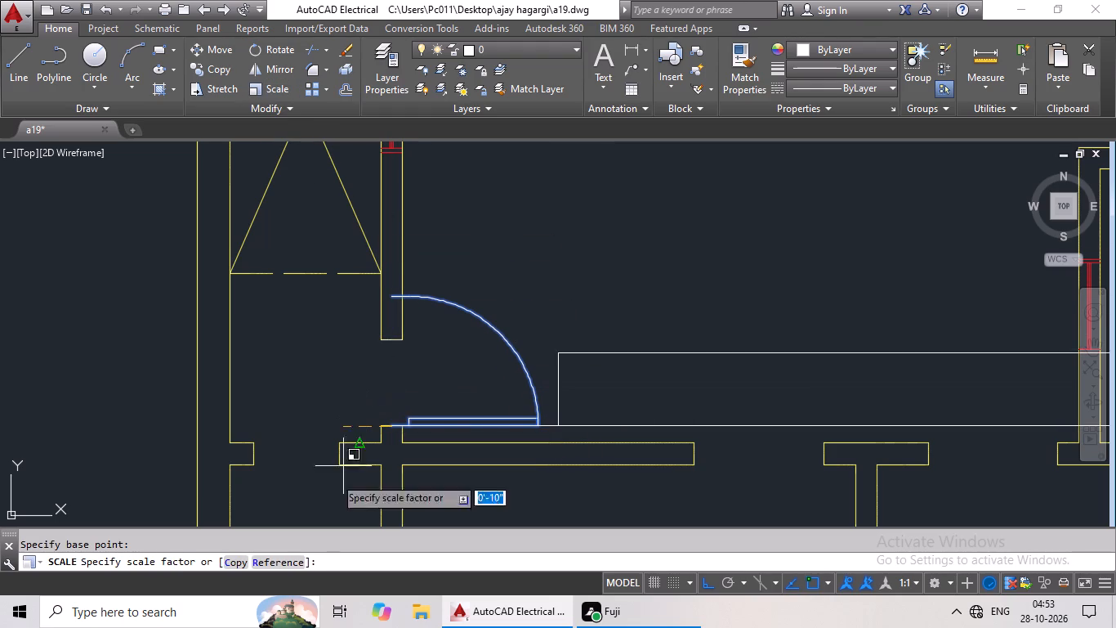
pyautogui.click(257, 559)
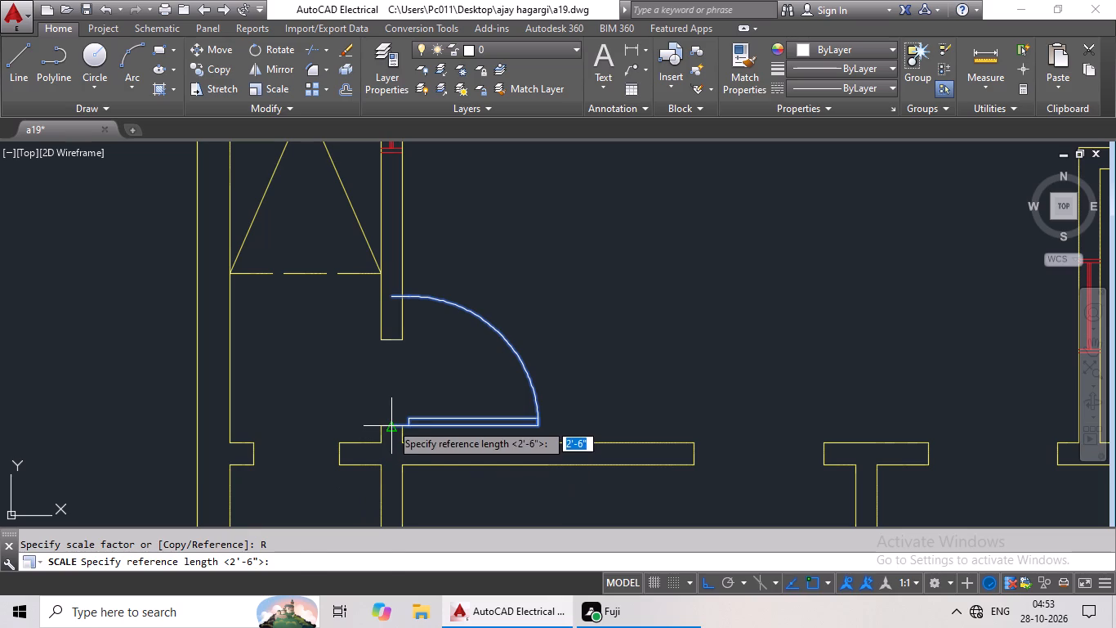
pyautogui.click(391, 422)
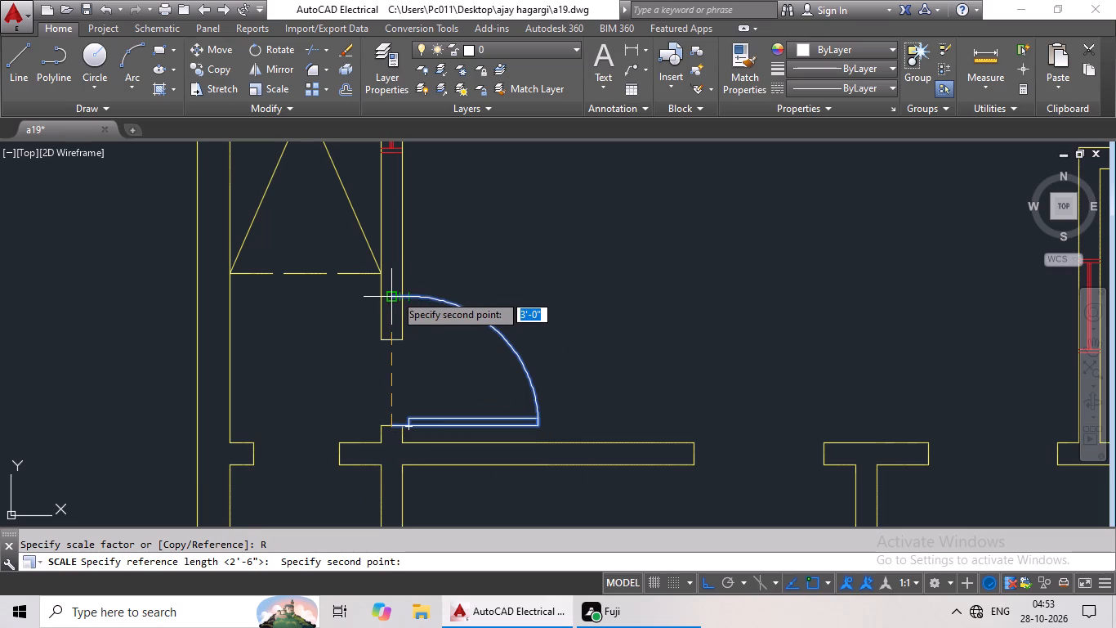
pyautogui.click(401, 297)
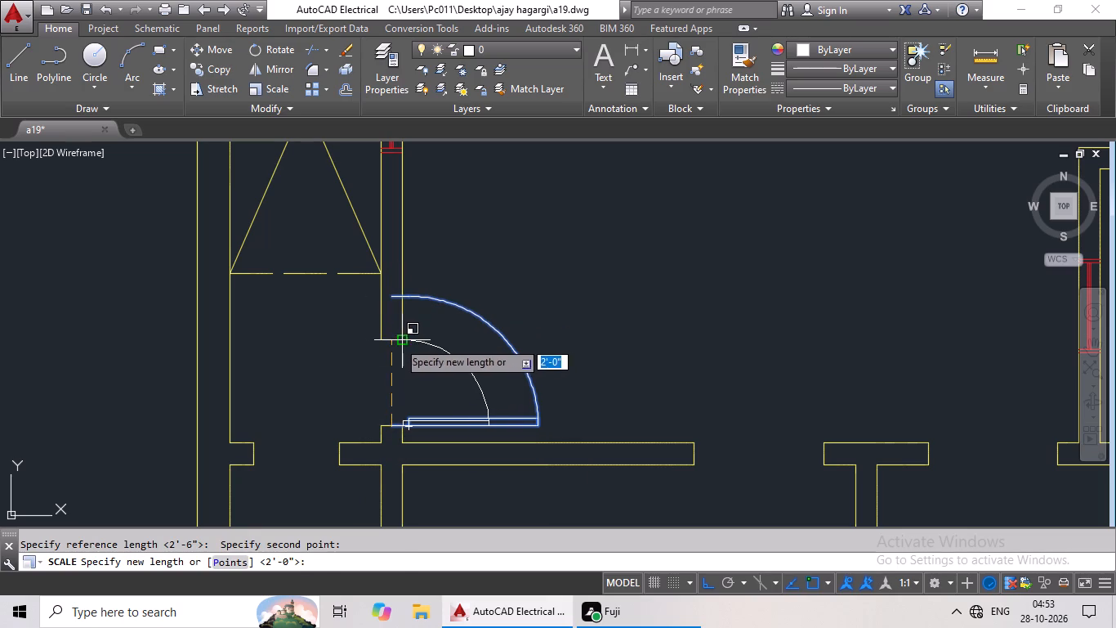
pyautogui.click(393, 340)
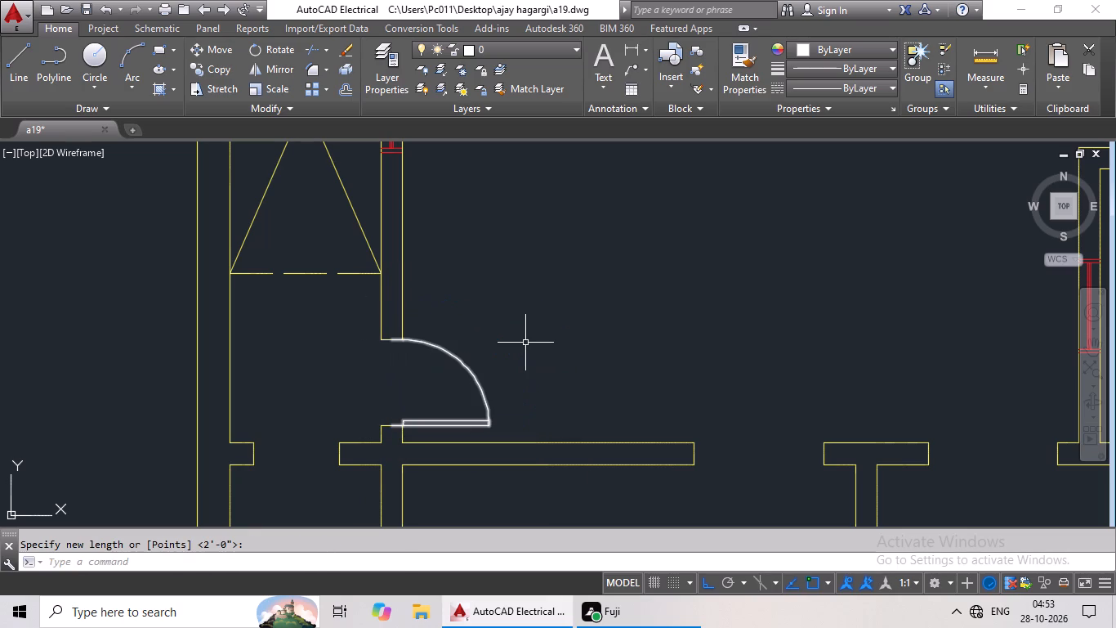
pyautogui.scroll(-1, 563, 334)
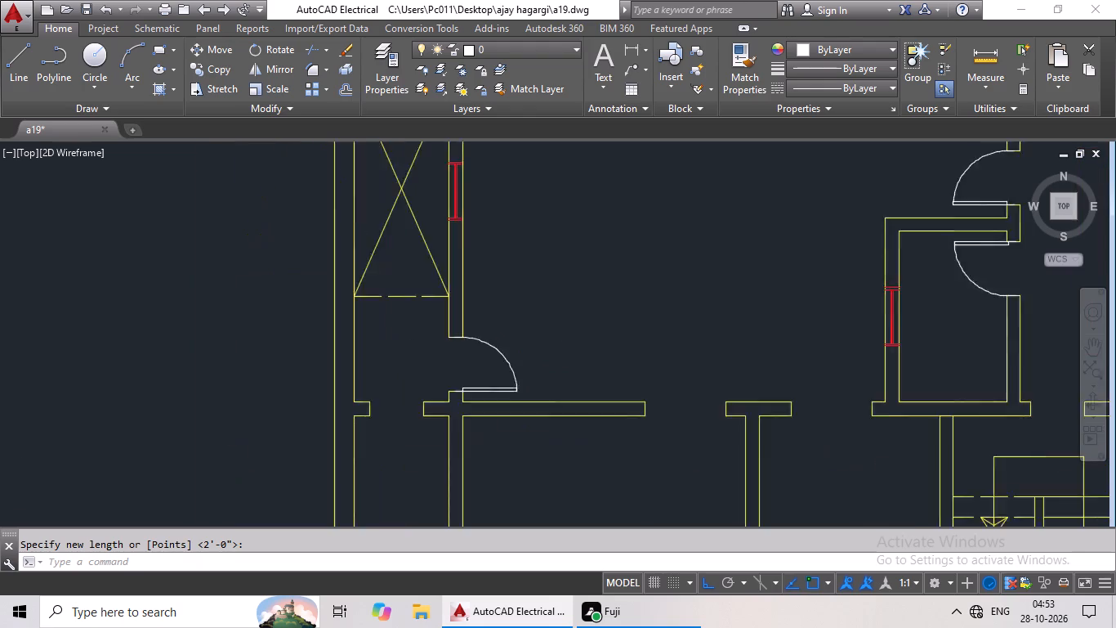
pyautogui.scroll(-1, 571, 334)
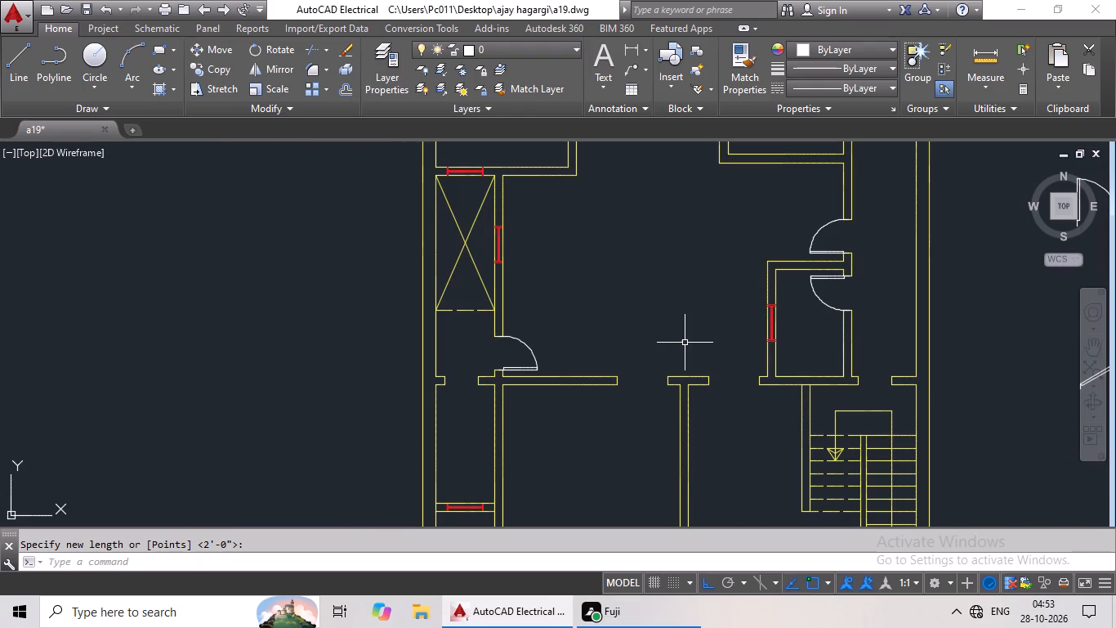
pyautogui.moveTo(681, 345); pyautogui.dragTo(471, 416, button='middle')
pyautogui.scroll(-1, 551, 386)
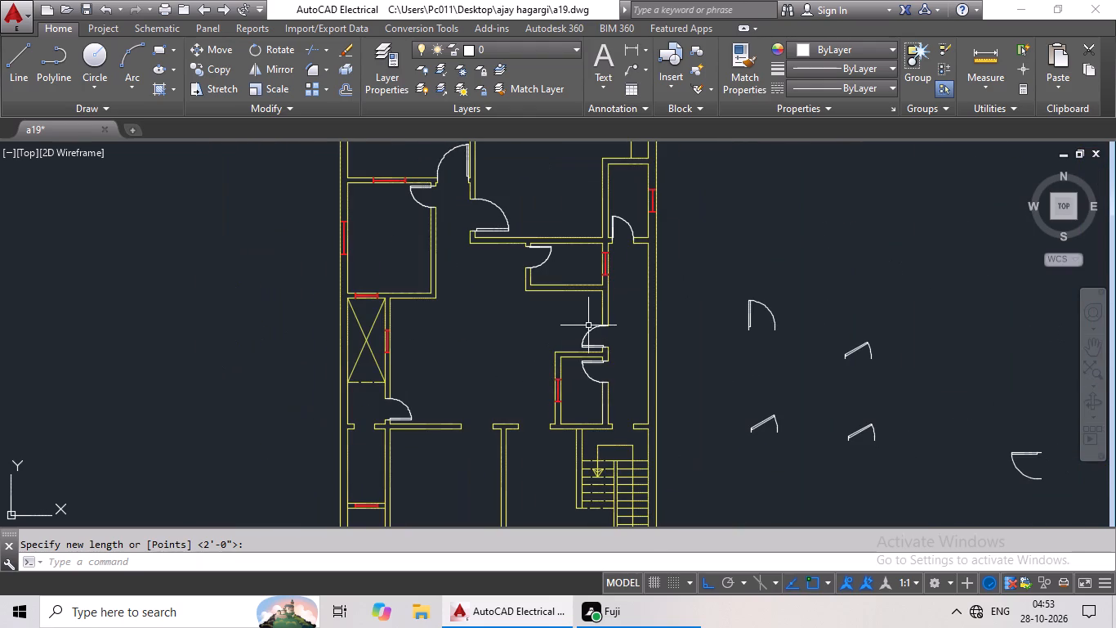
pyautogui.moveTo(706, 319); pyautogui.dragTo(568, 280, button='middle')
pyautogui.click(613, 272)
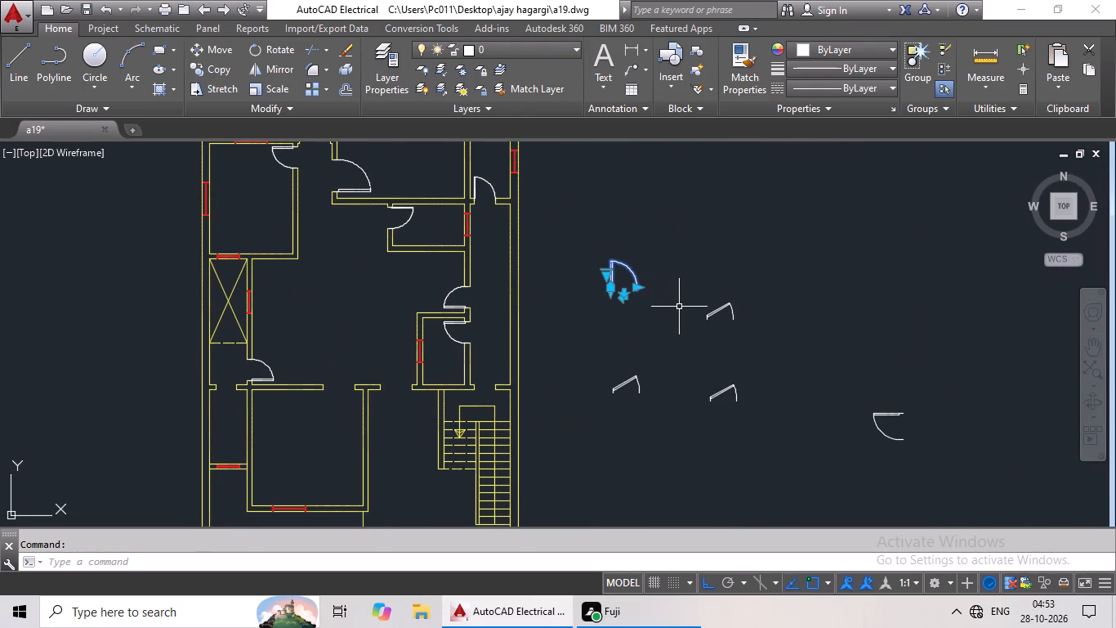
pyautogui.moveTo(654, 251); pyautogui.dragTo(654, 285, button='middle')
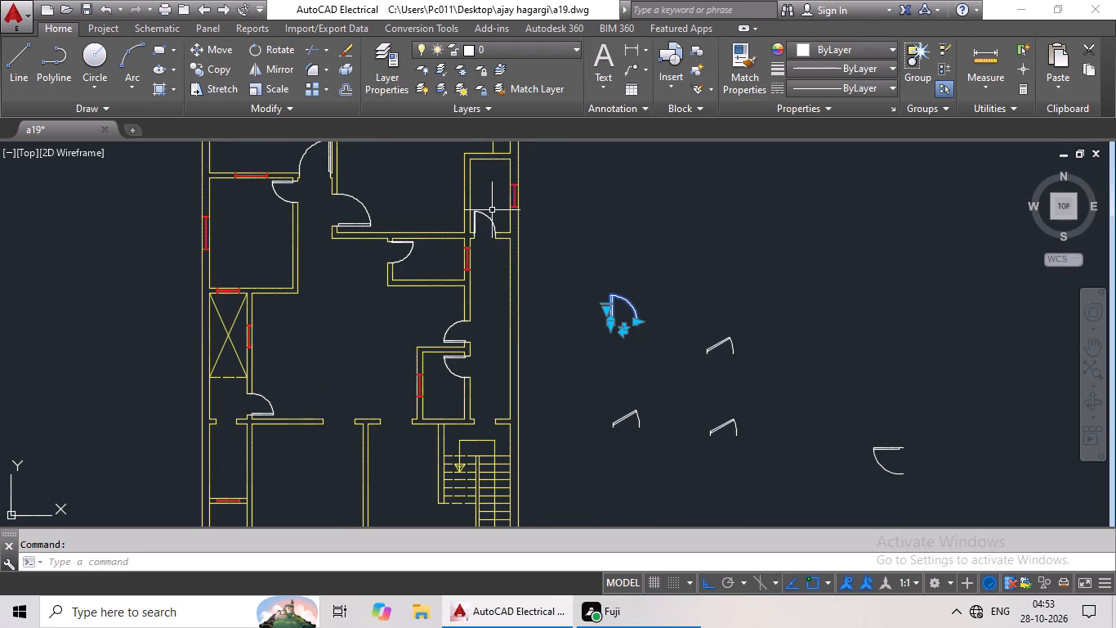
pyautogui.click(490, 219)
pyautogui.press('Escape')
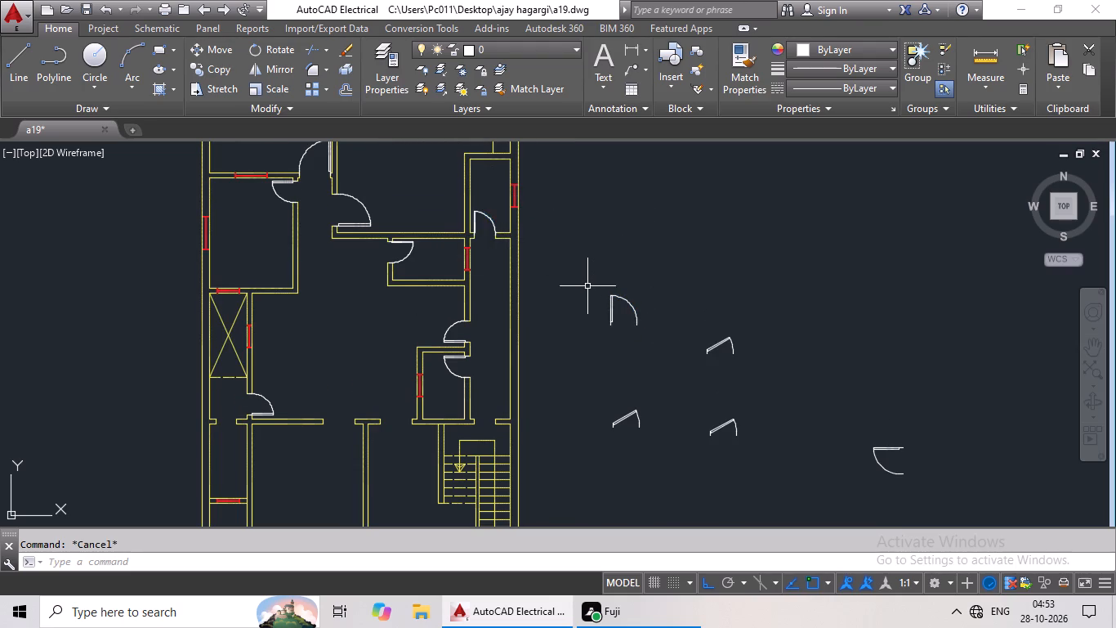
# Mirror the loose upright door east of the plan about a vertical line on its west side, erasing the source.
pyautogui.scroll(2, 594, 308)
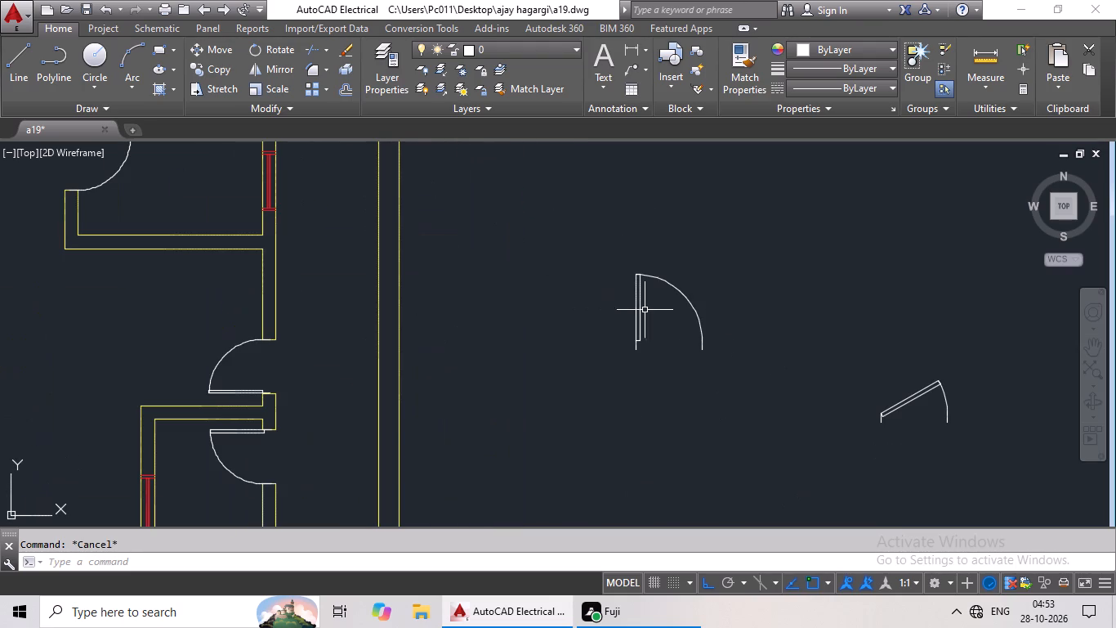
pyautogui.click(640, 314)
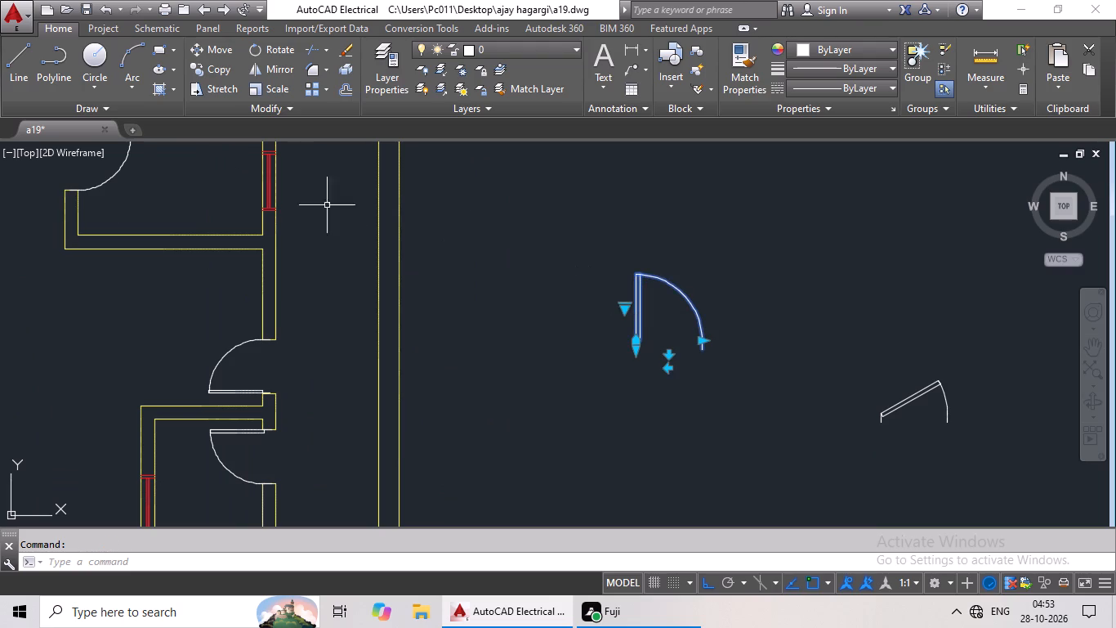
pyautogui.click(273, 65)
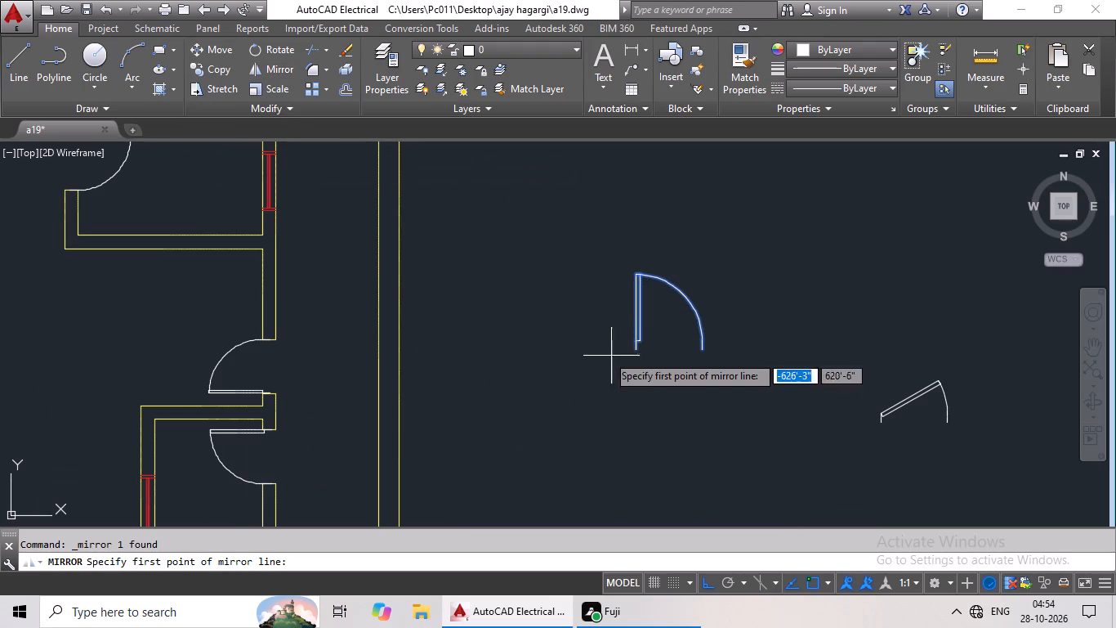
pyautogui.click(586, 352)
pyautogui.click(565, 294)
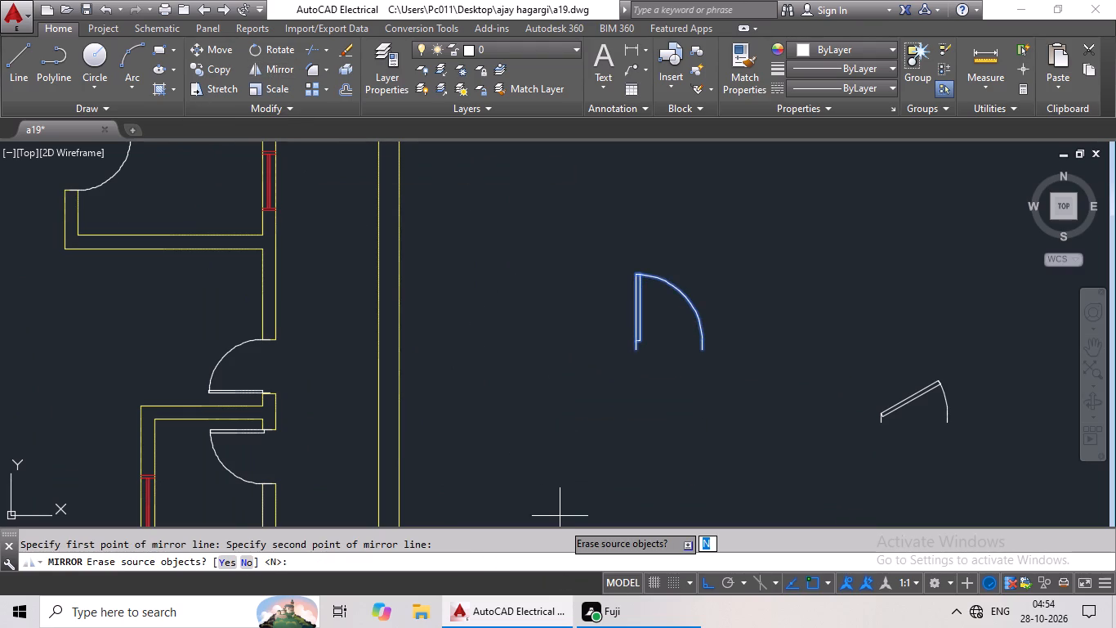
pyautogui.click(221, 564)
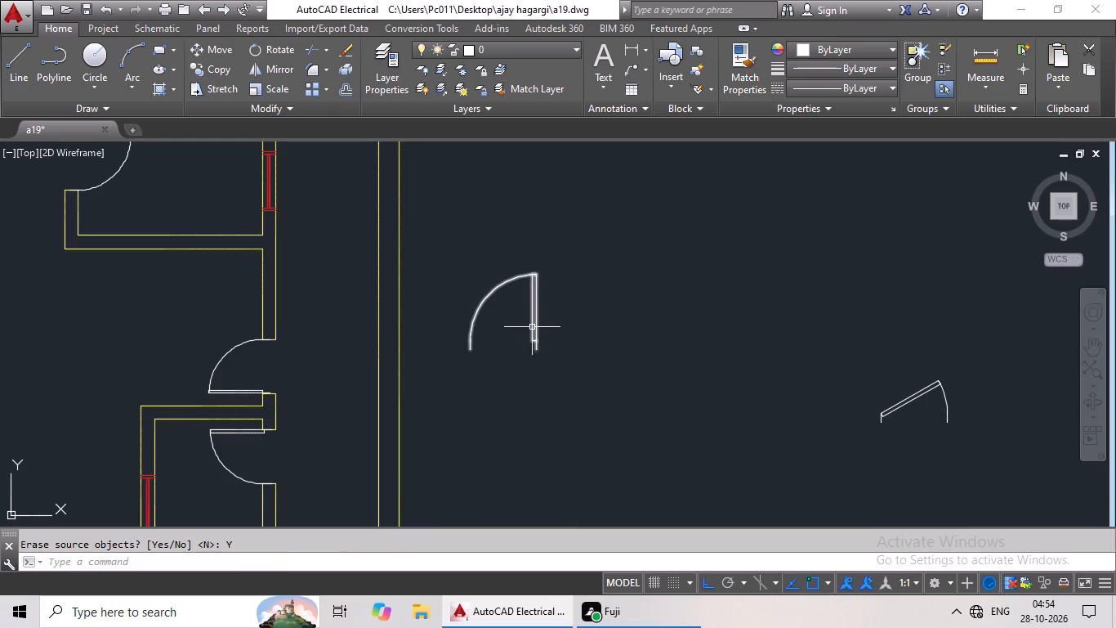
# Copy the mirrored loose door and paste it at the west jamb of the doorway just north of the stairs.
pyautogui.click(532, 327)
pyautogui.hotkey('ctrl', 'c')
pyautogui.hotkey('ctrl', 'v')
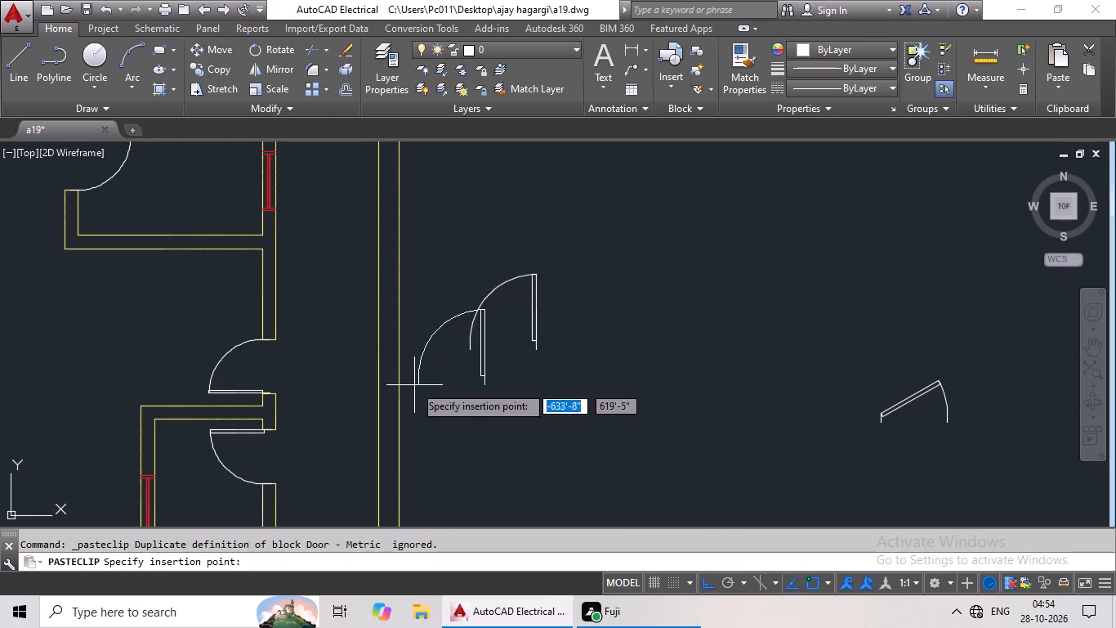
pyautogui.moveTo(426, 379); pyautogui.dragTo(471, 312, button='middle')
pyautogui.scroll(-2, 474, 308)
pyautogui.moveTo(445, 326); pyautogui.dragTo(483, 258, button='middle')
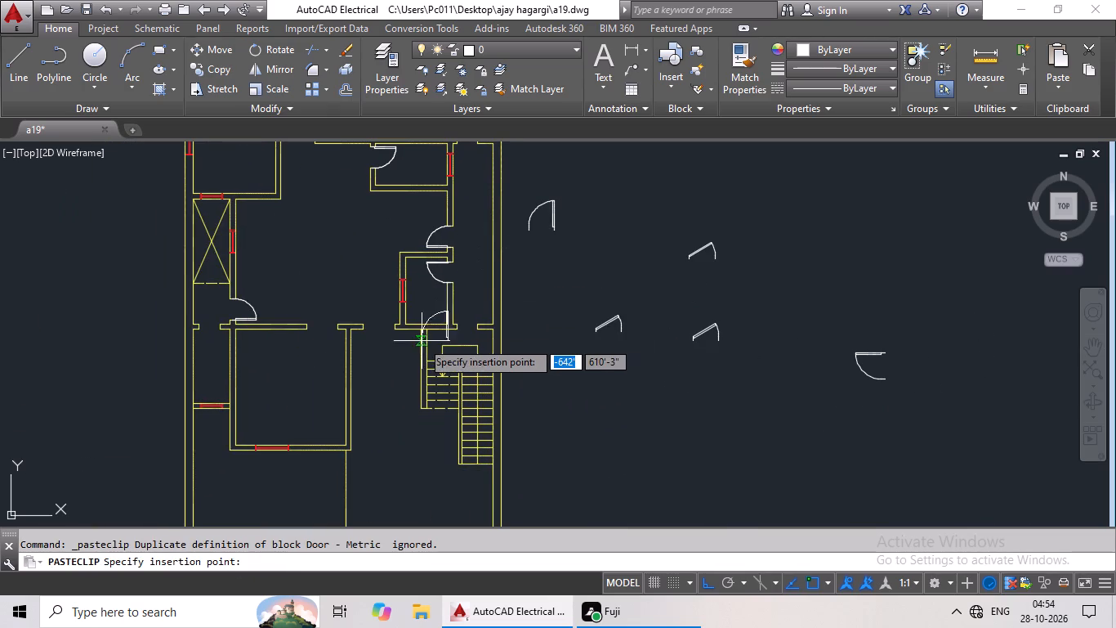
pyautogui.scroll(3, 425, 340)
pyautogui.moveTo(555, 288); pyautogui.dragTo(533, 300, button='middle')
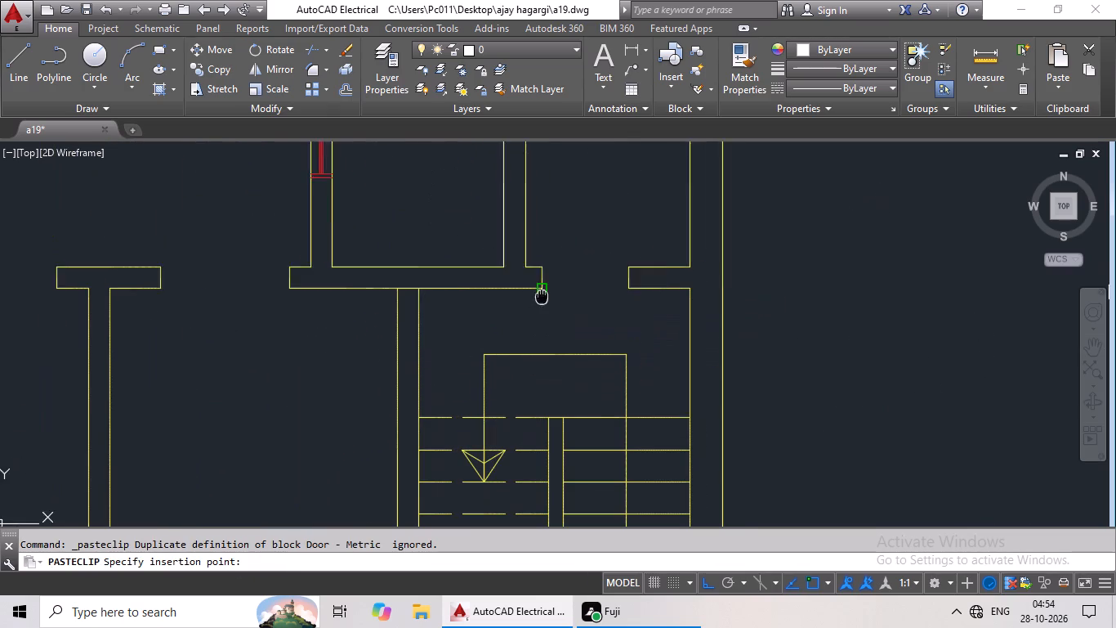
pyautogui.moveTo(533, 300); pyautogui.dragTo(462, 344, button='middle')
pyautogui.click(464, 327)
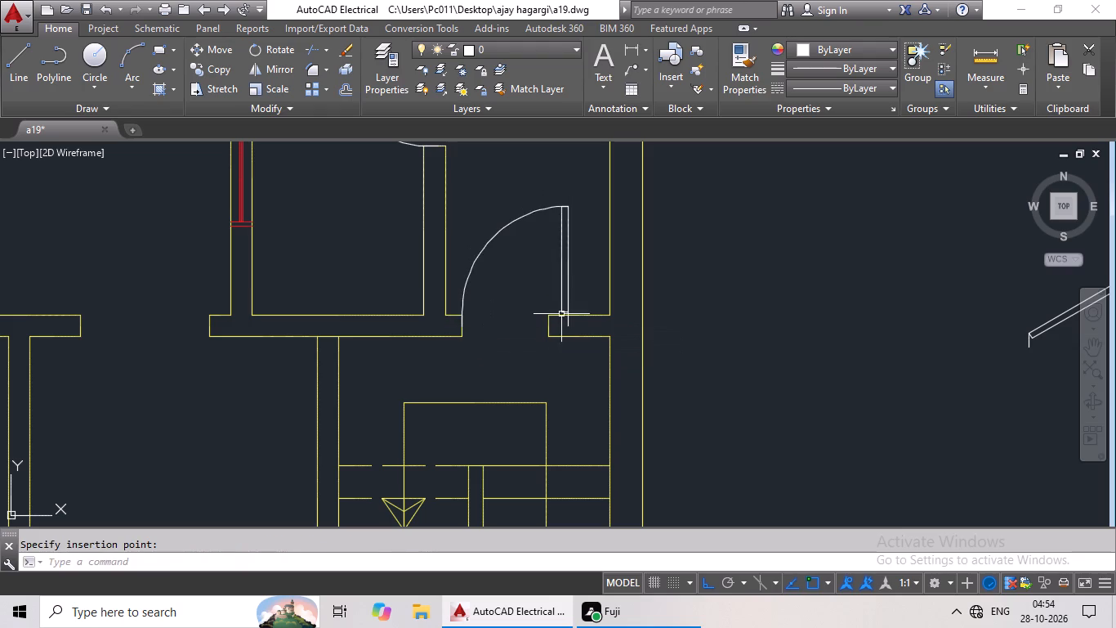
# Scale the pasted door by reference from the west jamb so it spans the doorway north of the stairs.
pyautogui.click(567, 310)
pyautogui.moveTo(272, 83); pyautogui.dragTo(274, 95)
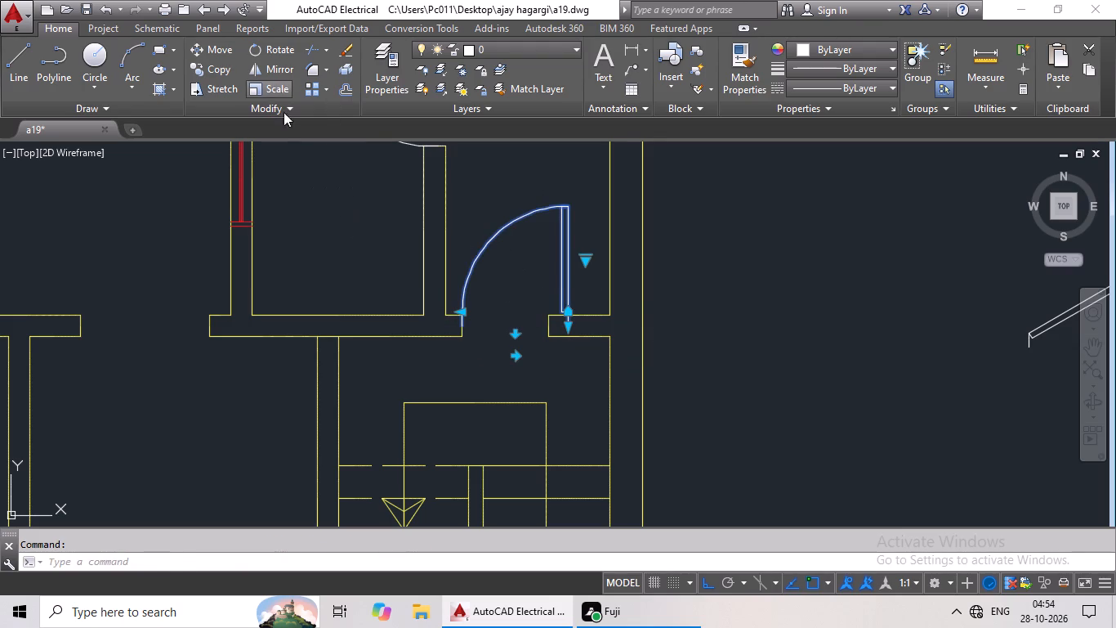
pyautogui.click(460, 325)
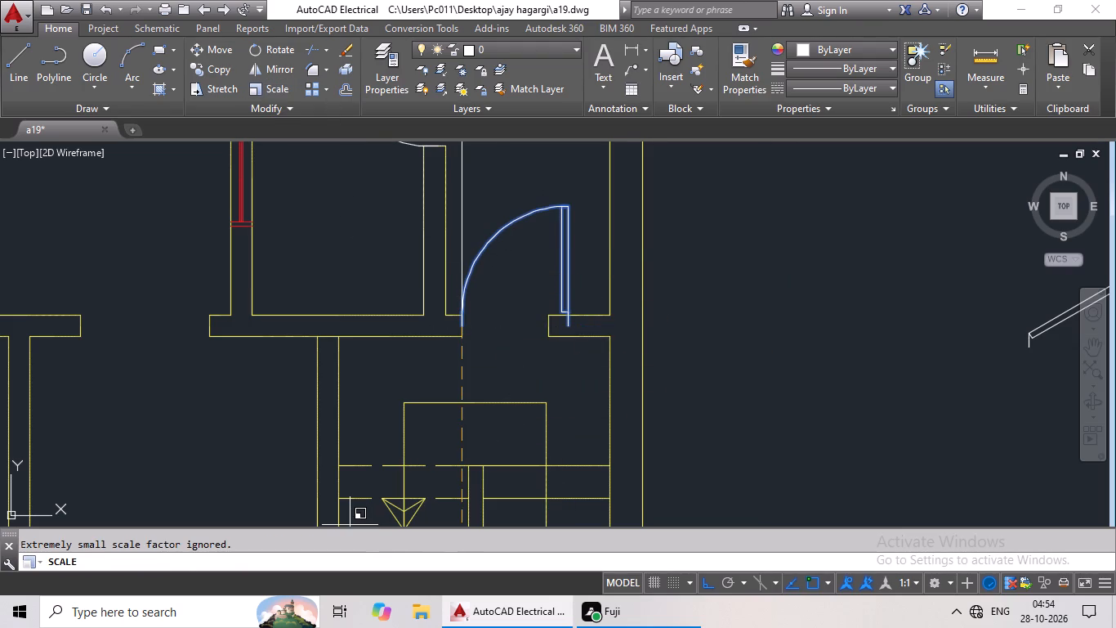
pyautogui.write('r')
pyautogui.press('space')
pyautogui.scroll(2, 471, 327)
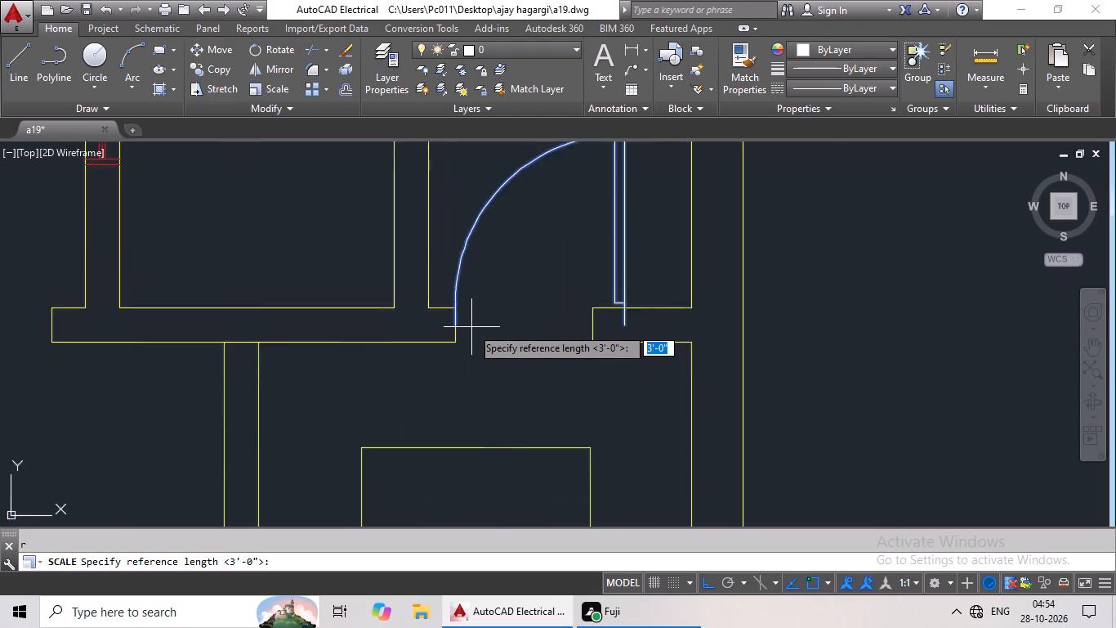
pyautogui.scroll(1, 471, 327)
pyautogui.moveTo(424, 321); pyautogui.dragTo(437, 328)
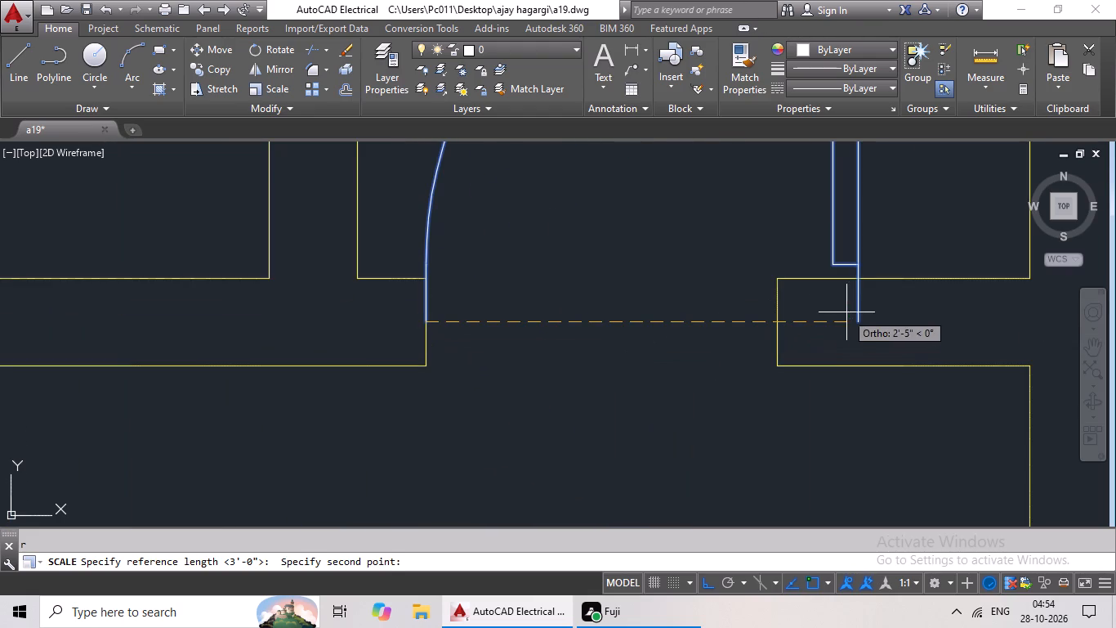
pyautogui.click(862, 319)
pyautogui.click(779, 325)
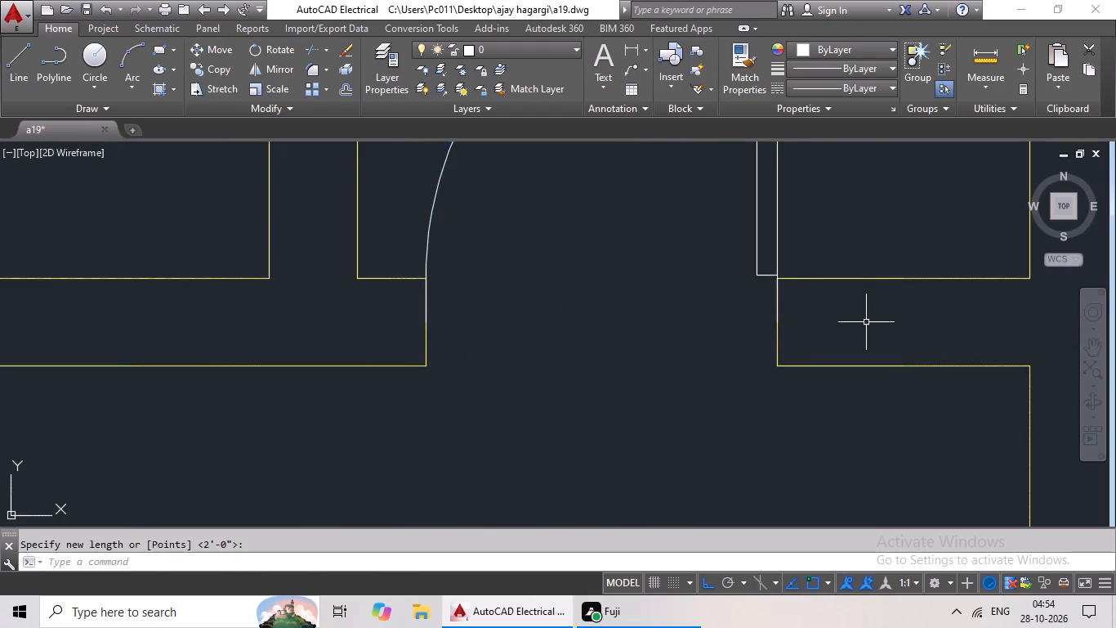
# Copy the mirrored loose door and paste a duplicate in the blank area northeast of it, outside the plan.
pyautogui.scroll(-5, 879, 320)
pyautogui.moveTo(880, 319); pyautogui.dragTo(717, 330, button='middle')
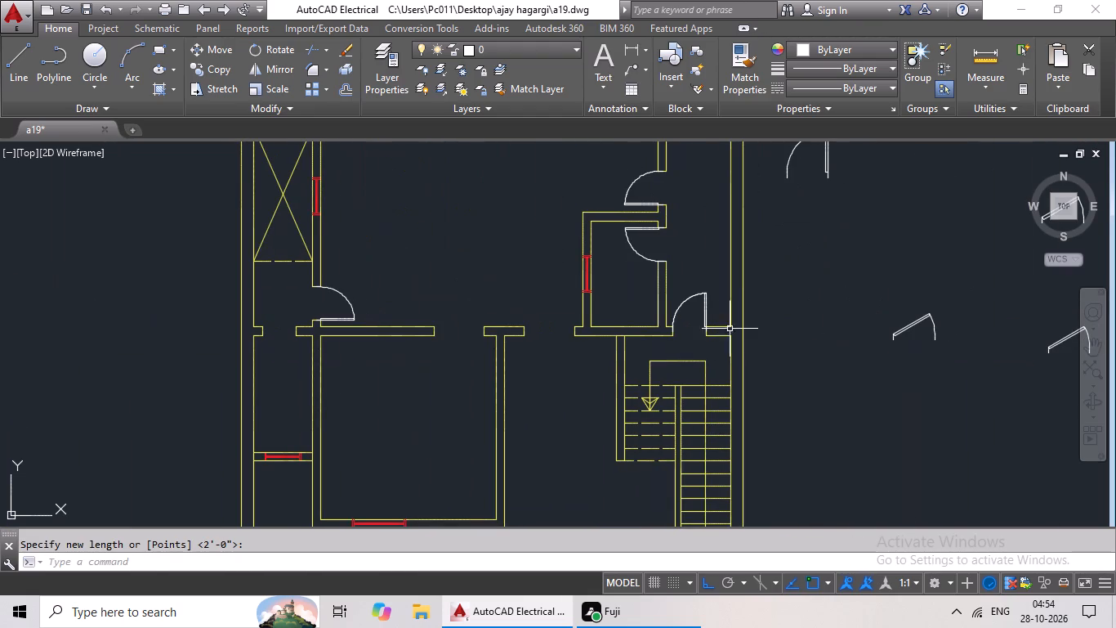
pyautogui.scroll(-3, 756, 313)
pyautogui.moveTo(773, 307); pyautogui.dragTo(641, 313, button='middle')
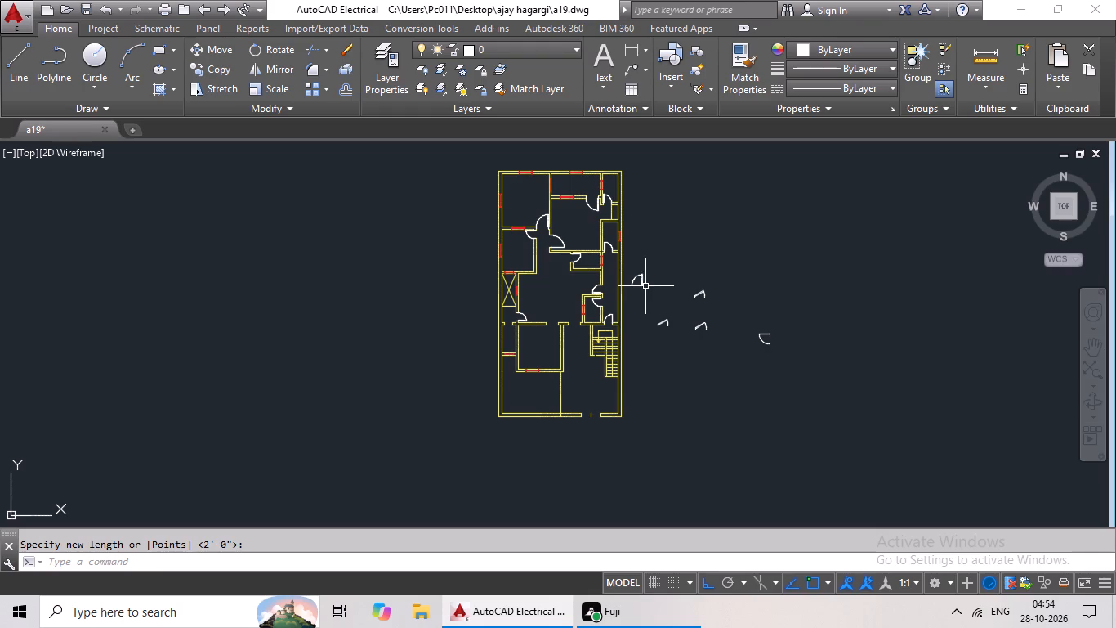
pyautogui.click(640, 282)
pyautogui.hotkey('ctrl', 'c')
pyautogui.hotkey('ctrl', 'v')
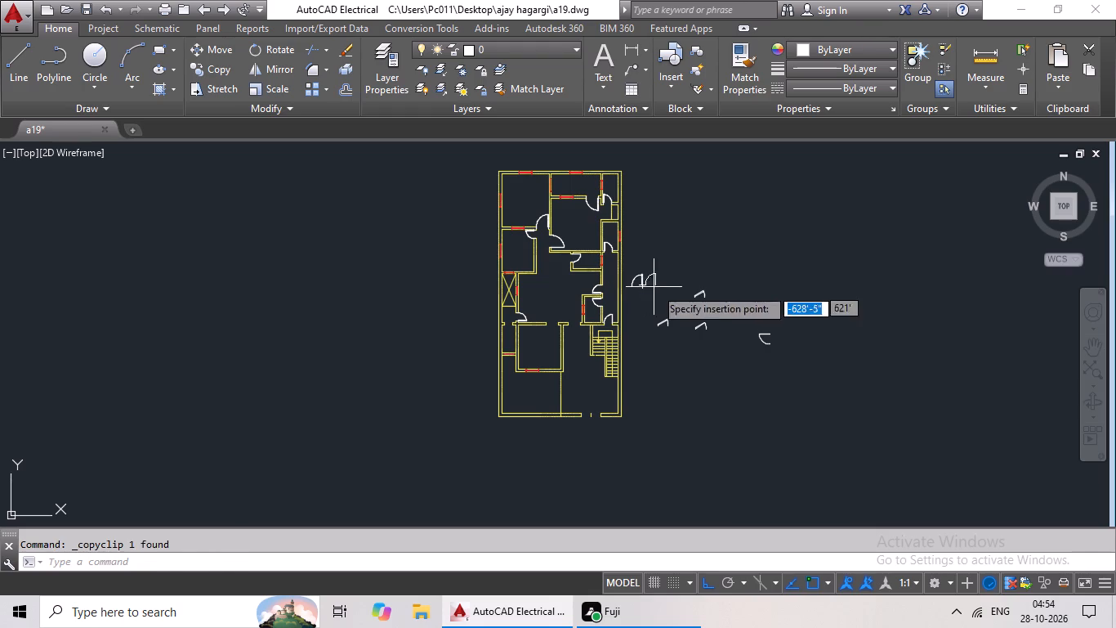
pyautogui.click(716, 268)
# Rotate the duplicated loose door 180° about its hinge.
pyautogui.click(727, 264)
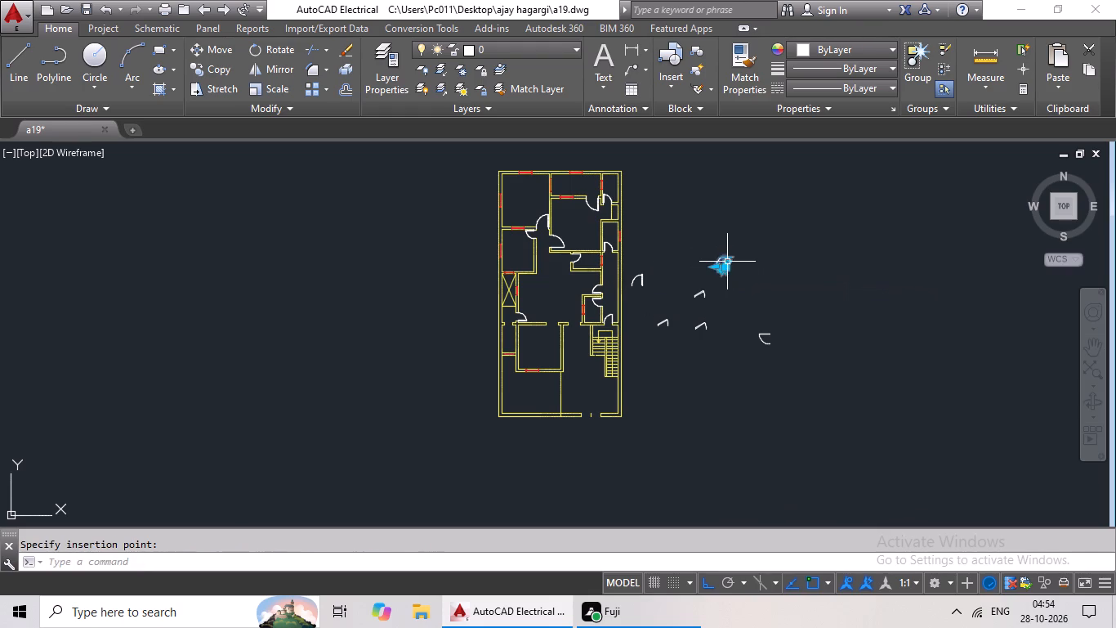
pyautogui.scroll(3, 724, 263)
pyautogui.click(262, 48)
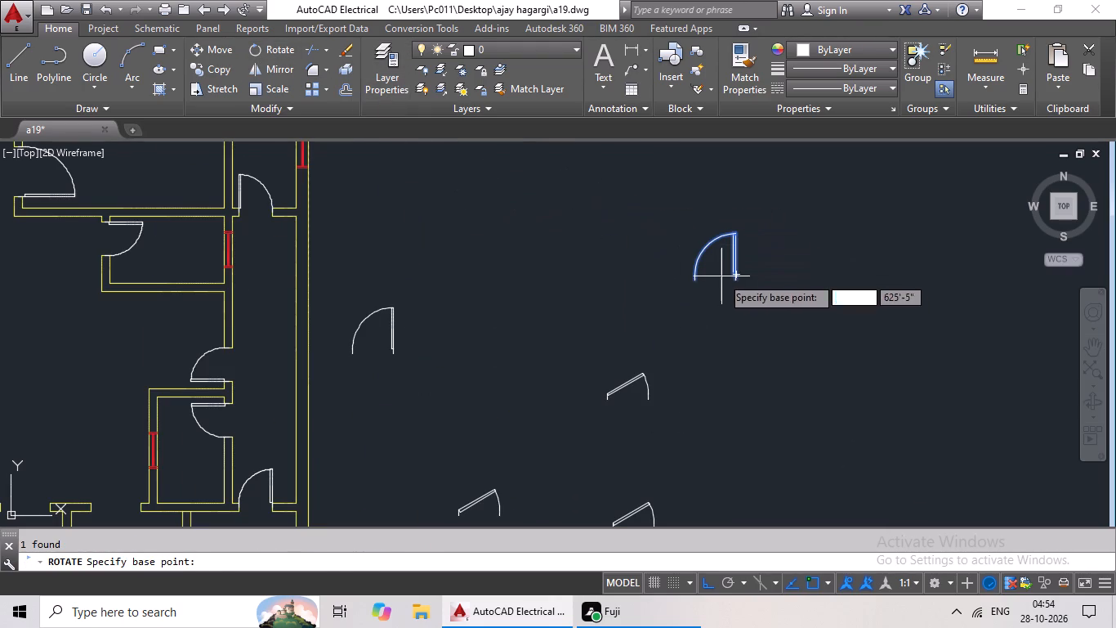
pyautogui.moveTo(735, 272); pyautogui.dragTo(691, 281)
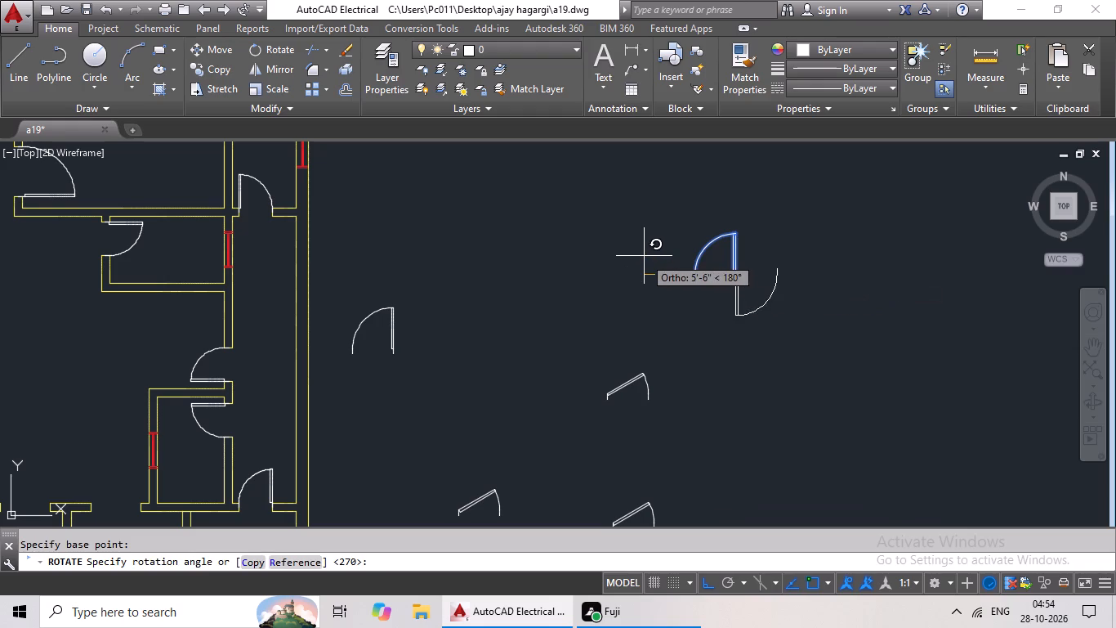
pyautogui.click(602, 334)
# Mirror the rotated loose door about a vertical line on its west side, erasing the source.
pyautogui.click(739, 305)
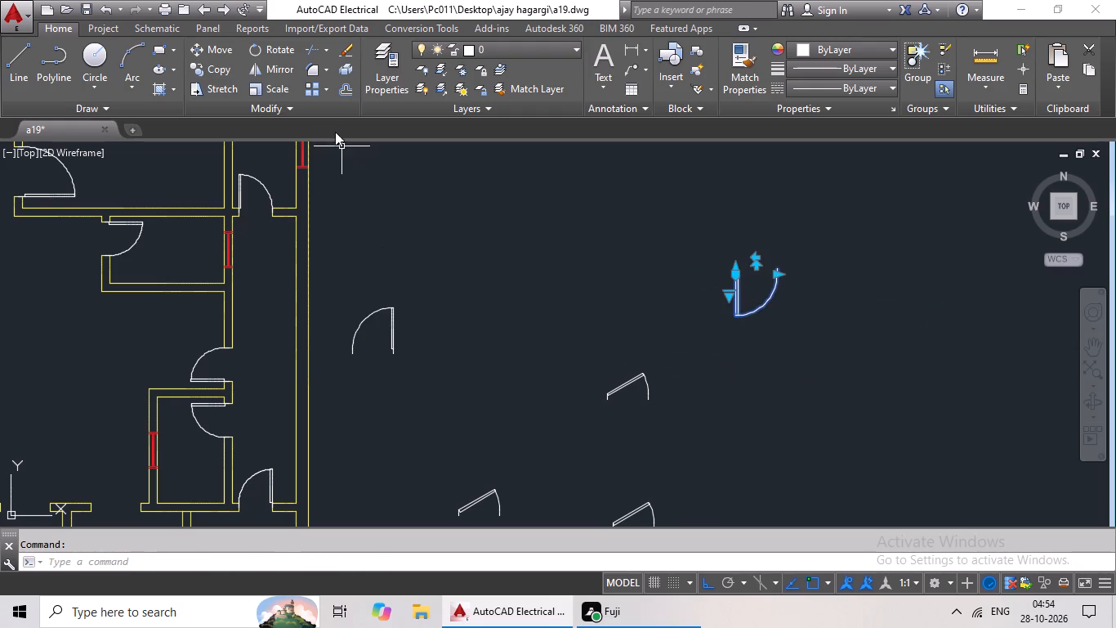
pyautogui.click(264, 74)
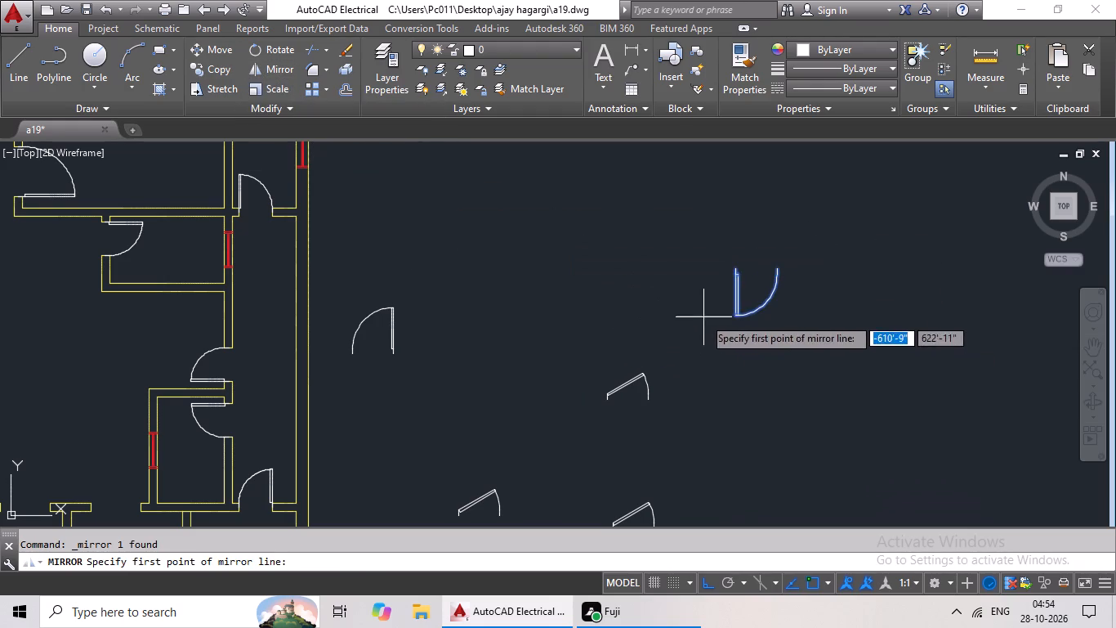
pyautogui.moveTo(703, 318); pyautogui.dragTo(703, 307)
pyautogui.click(685, 241)
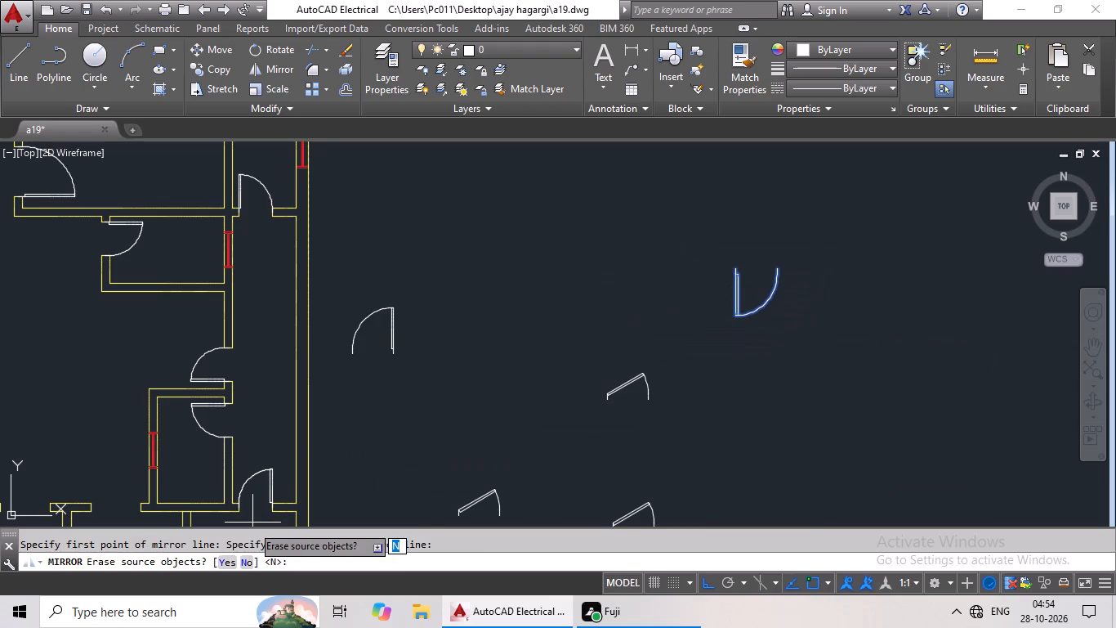
pyautogui.click(218, 558)
pyautogui.click(224, 556)
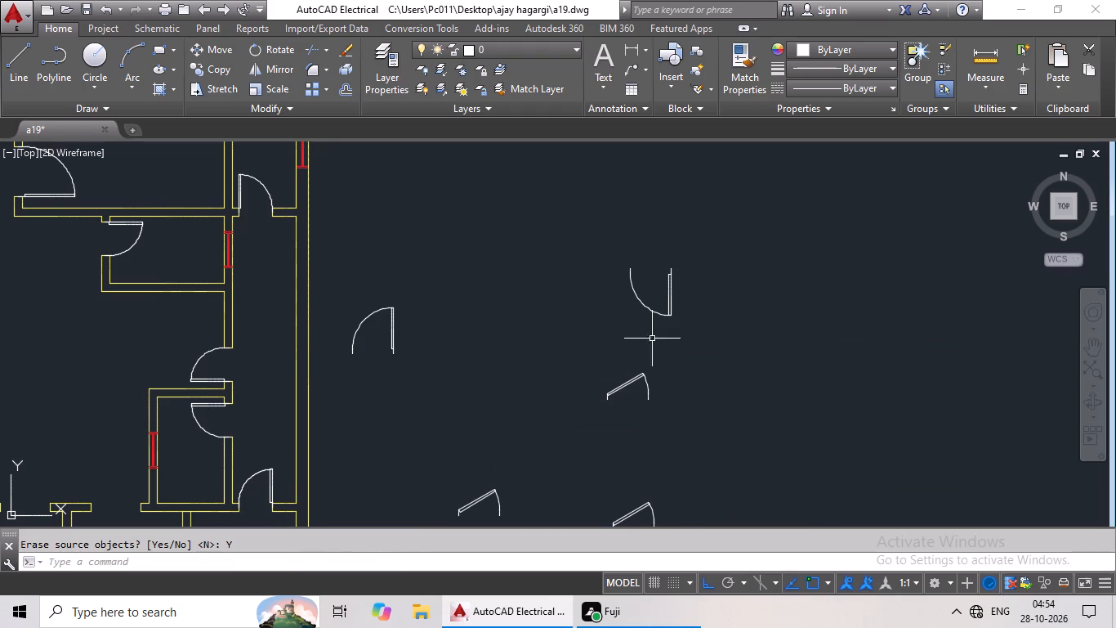
# Copy the mirrored, downward-swinging door and paste it at the west jamb of the north doorway of the room west of the stairs.
pyautogui.click(672, 315)
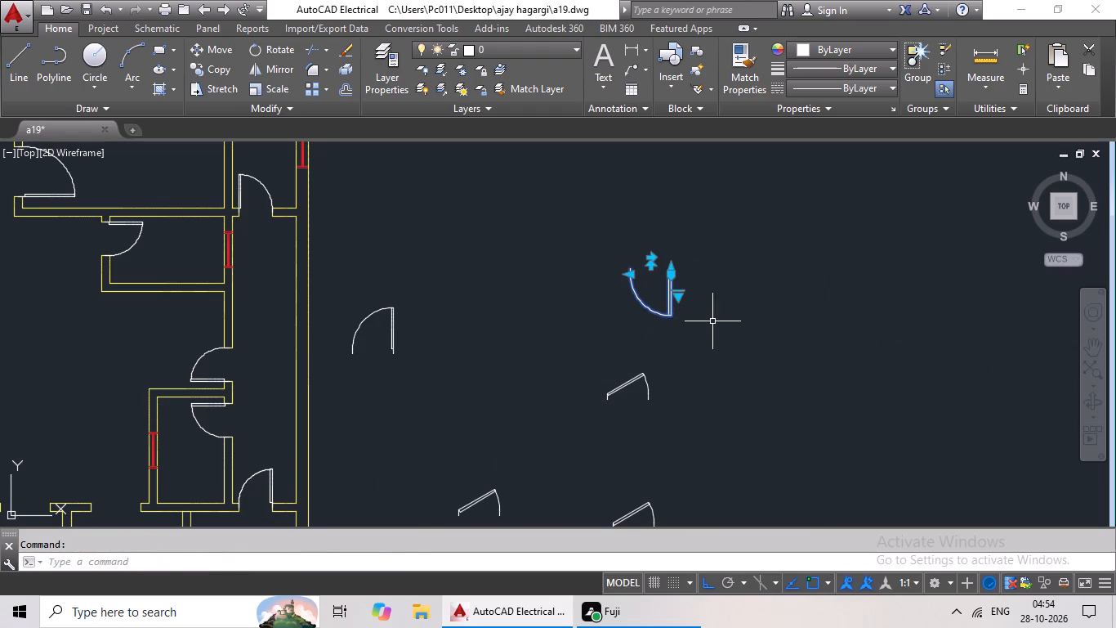
pyautogui.hotkey('ctrl', 'c')
pyautogui.hotkey('ctrl', 'v')
pyautogui.keyDown('ctrl'); pyautogui.scroll(-2, 440, 346); pyautogui.keyUp('ctrl')
pyautogui.moveTo(452, 347); pyautogui.dragTo(532, 310, button='middle')
pyautogui.scroll(4, 363, 370)
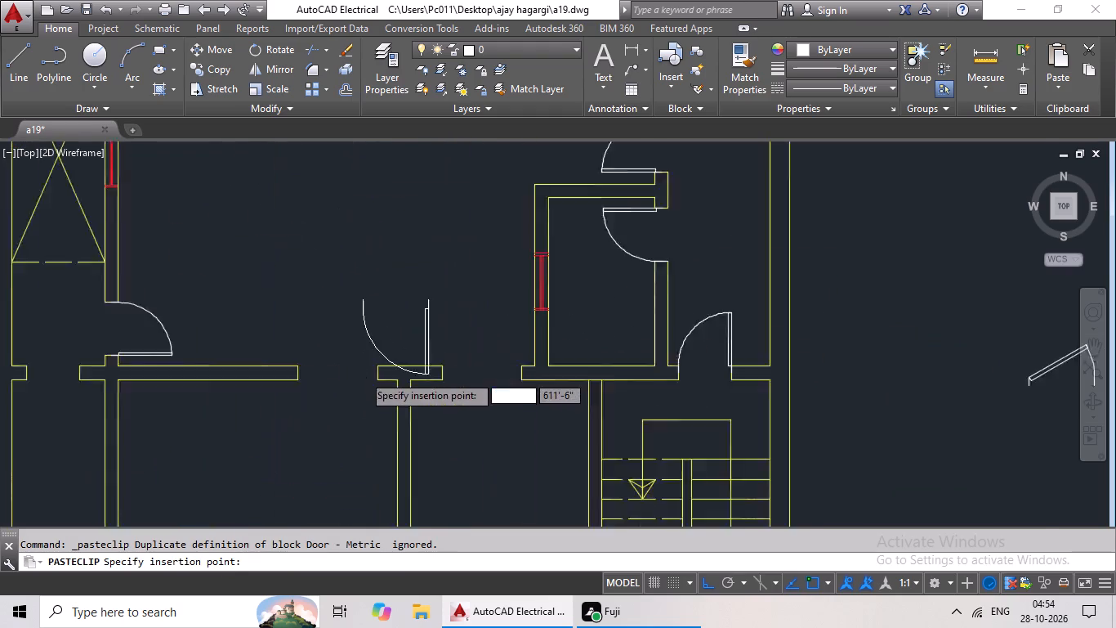
pyautogui.scroll(2, 293, 451)
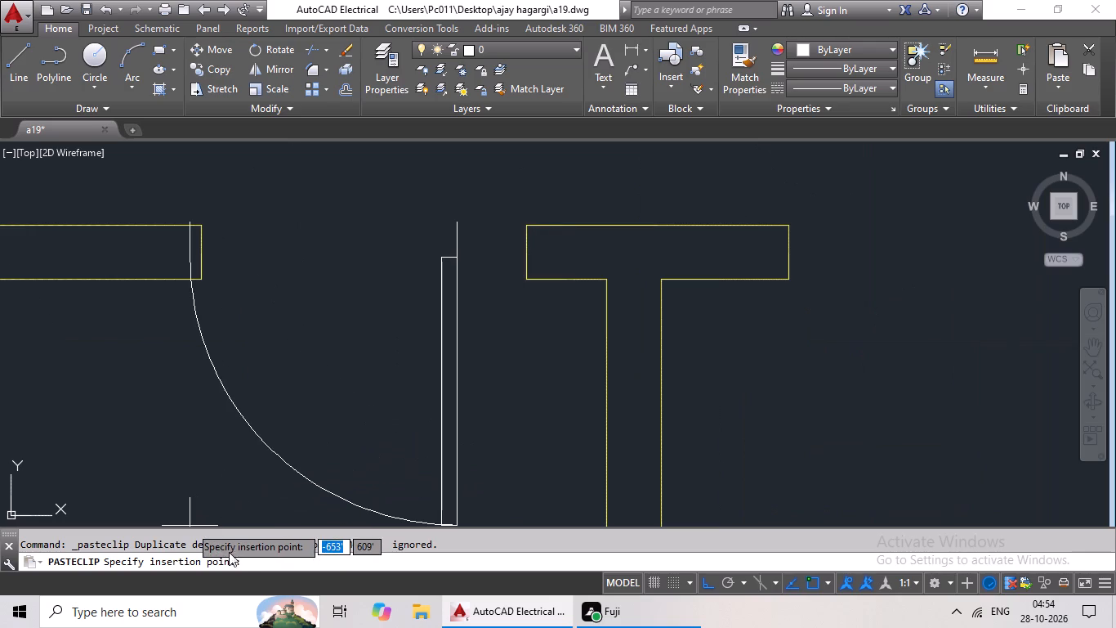
pyautogui.scroll(-3, 328, 340)
pyautogui.moveTo(340, 335); pyautogui.dragTo(430, 276, button='middle')
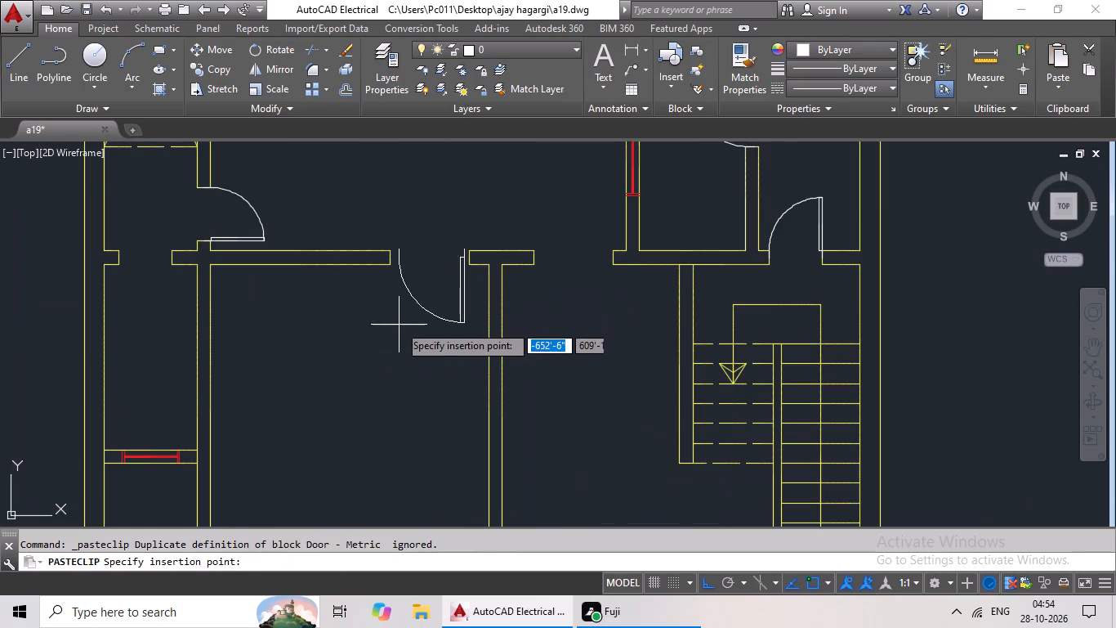
pyautogui.scroll(2, 391, 330)
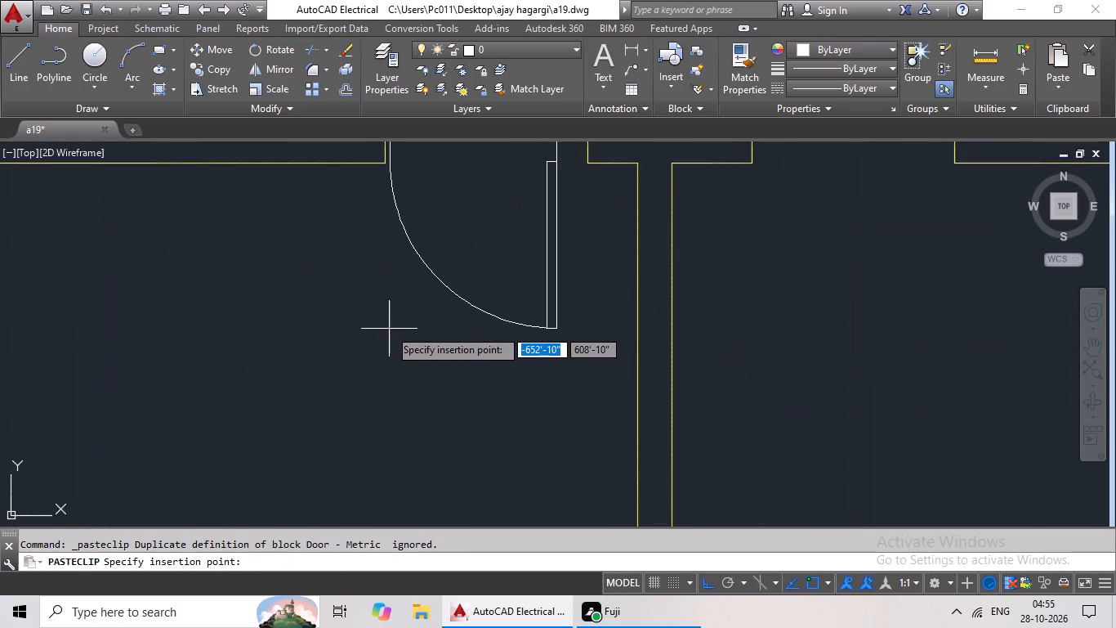
pyautogui.moveTo(386, 329); pyautogui.dragTo(368, 375, button='middle')
pyautogui.click(367, 375)
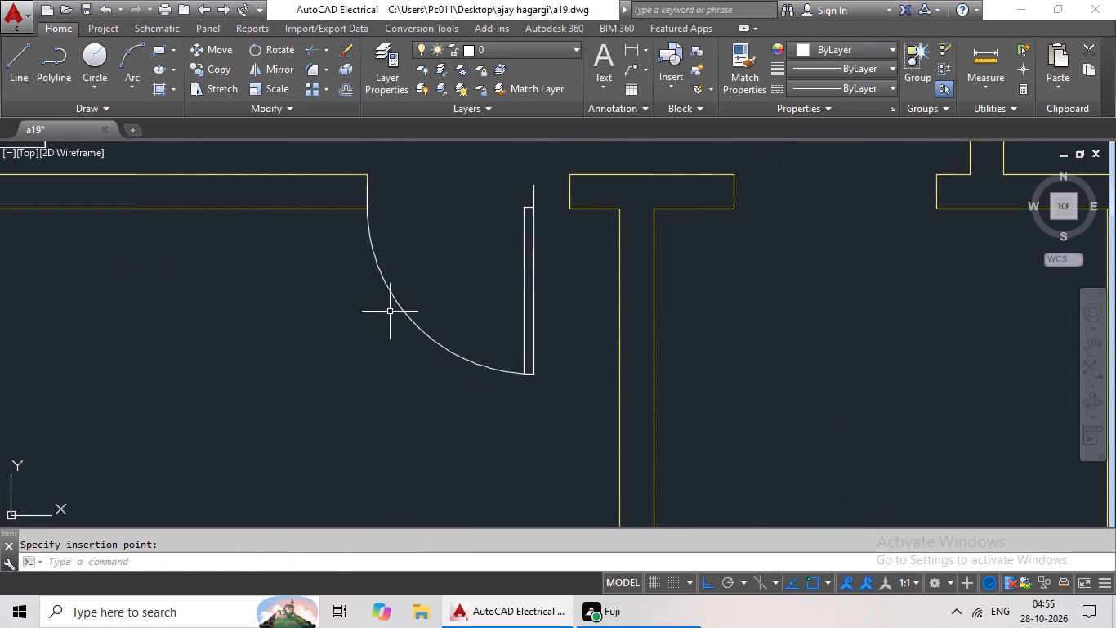
# Scale the door in the north doorway of the room west of the stairs by reference, from its west jamb to the east jamb.
pyautogui.click(389, 283)
pyautogui.click(371, 282)
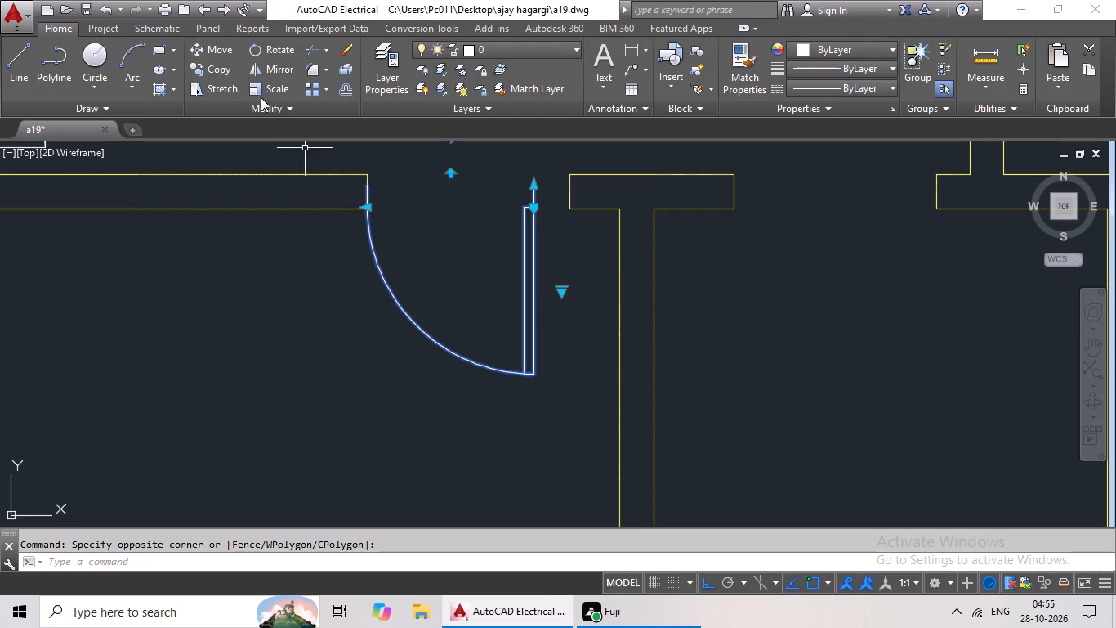
pyautogui.click(274, 81)
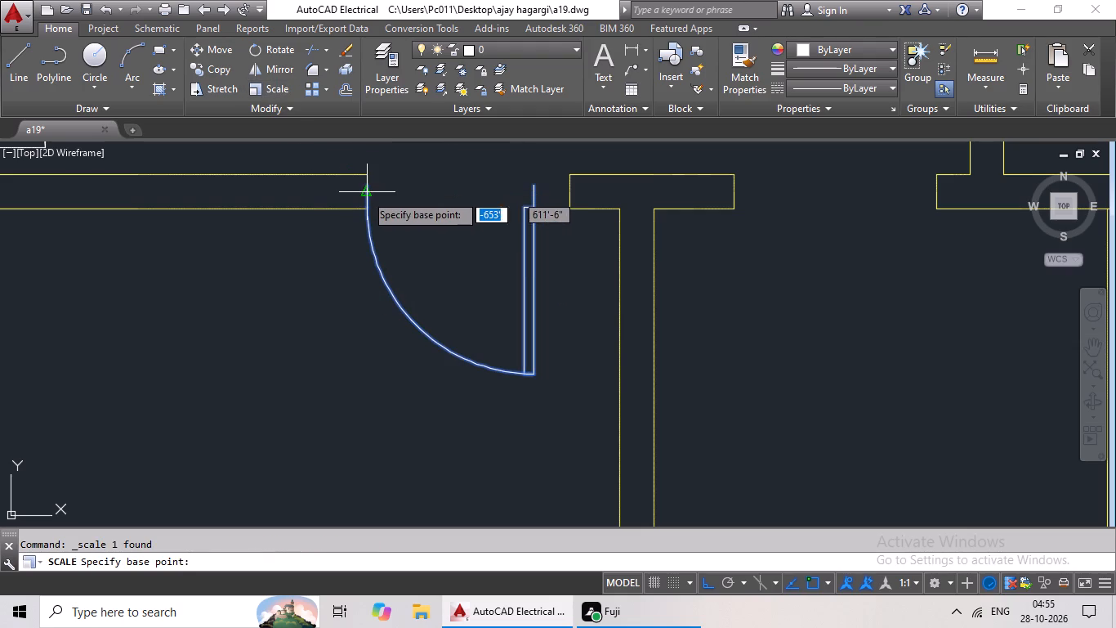
pyautogui.click(372, 196)
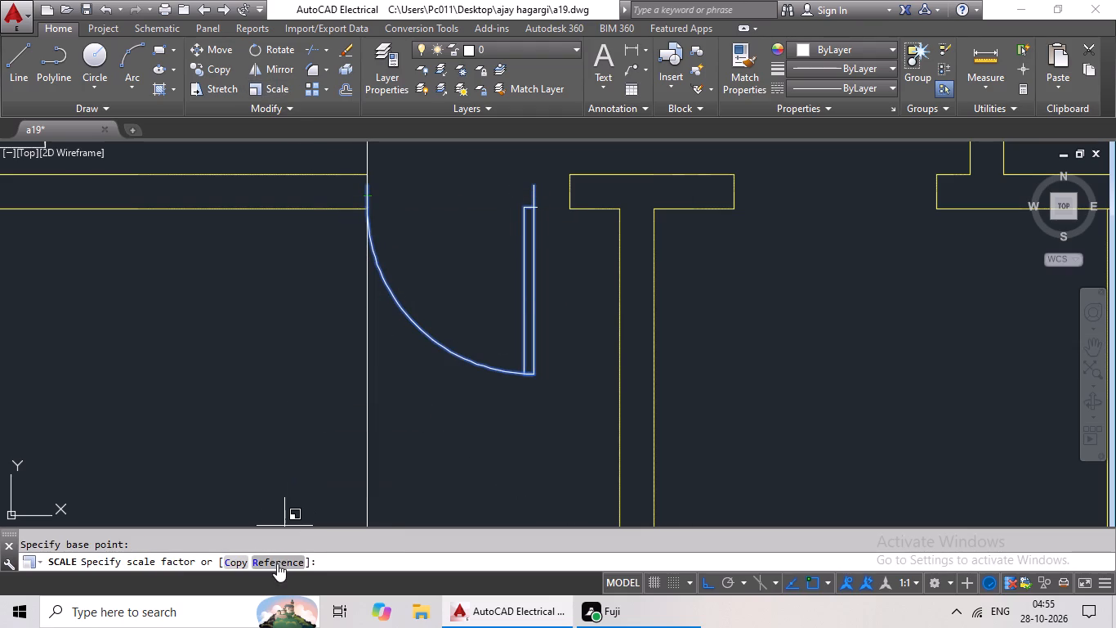
pyautogui.click(277, 563)
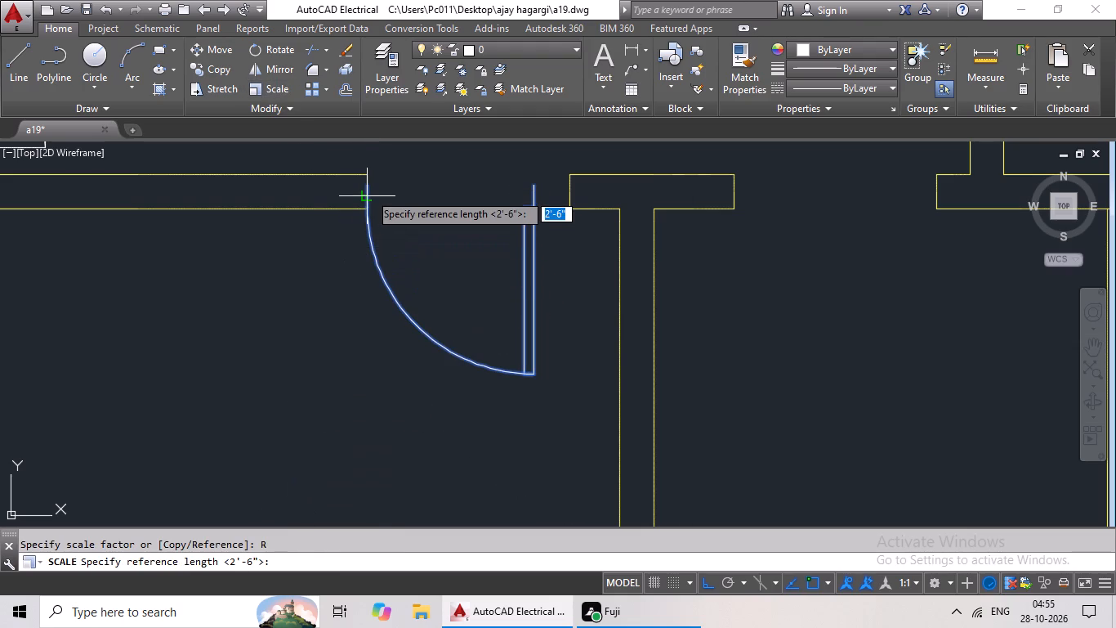
pyautogui.click(365, 197)
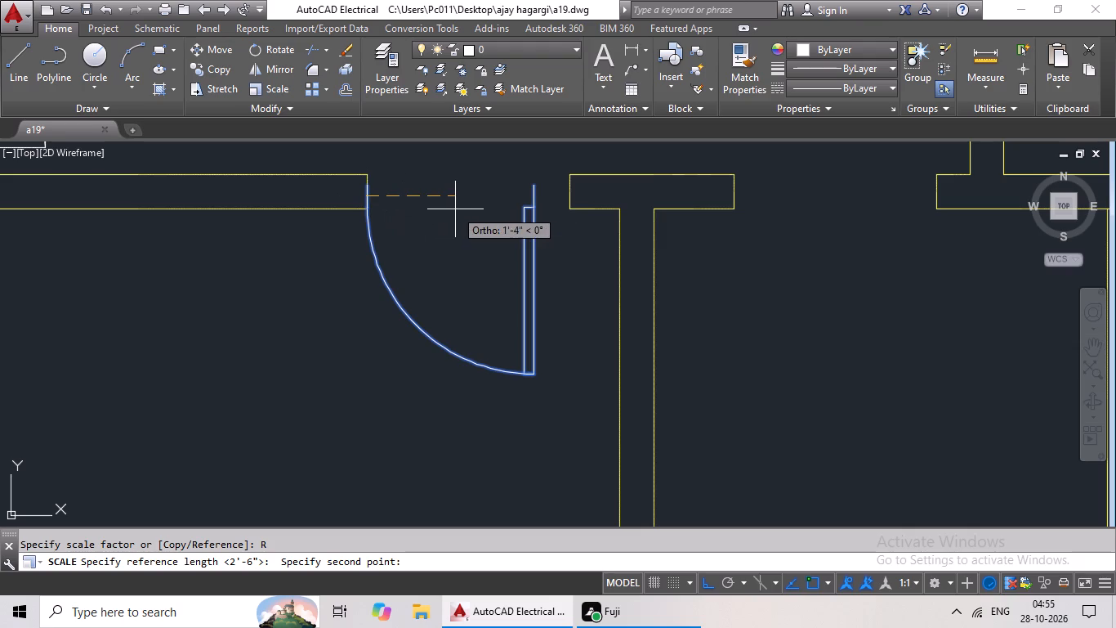
pyautogui.click(536, 195)
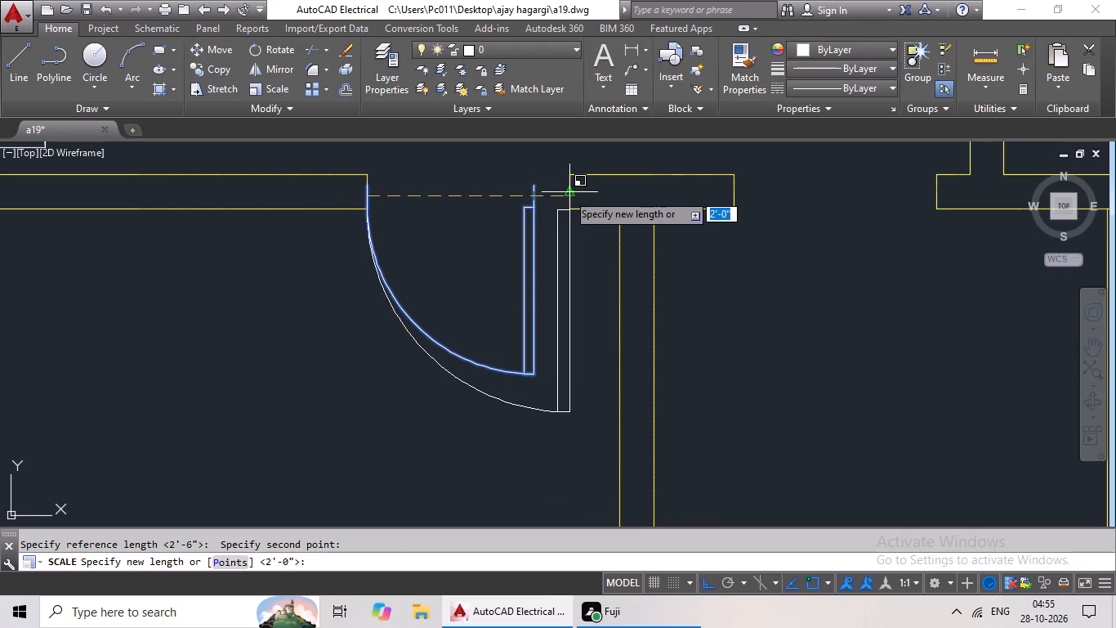
pyautogui.click(570, 191)
# Copy the fitted door and paste it at the west jamb of the narrow doorway near the plan's west wall.
pyautogui.scroll(-4, 678, 218)
pyautogui.moveTo(733, 244); pyautogui.dragTo(591, 265, button='middle')
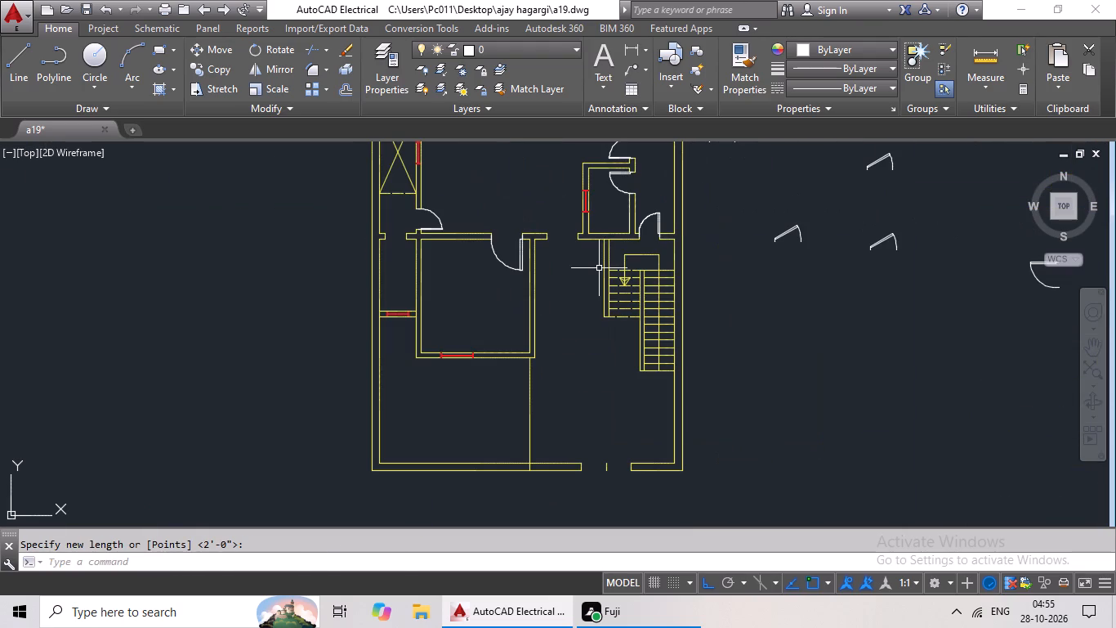
pyautogui.click(513, 267)
pyautogui.hotkey('ctrl', 'c')
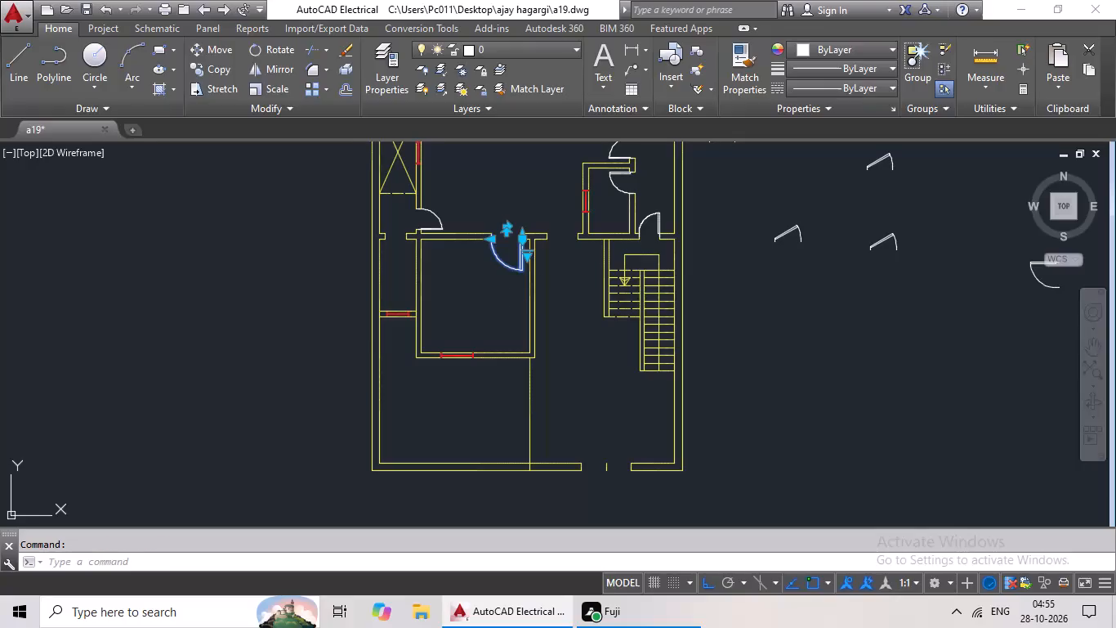
pyautogui.hotkey('ctrl', 'v')
pyautogui.scroll(2, 382, 286)
pyautogui.moveTo(403, 263); pyautogui.dragTo(382, 363, button='middle')
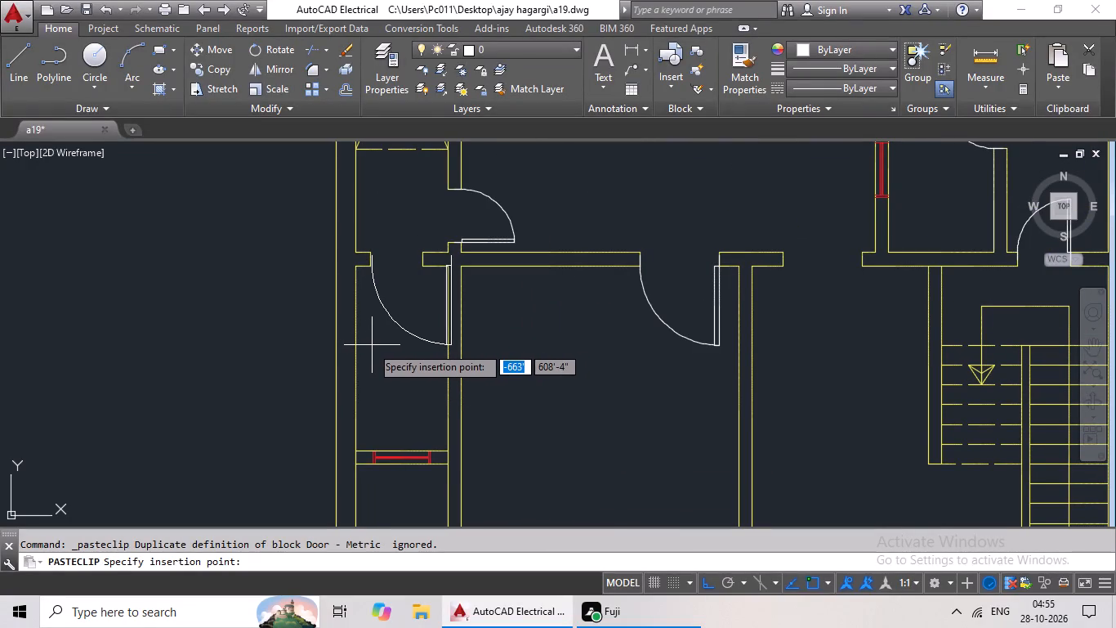
pyautogui.click(370, 347)
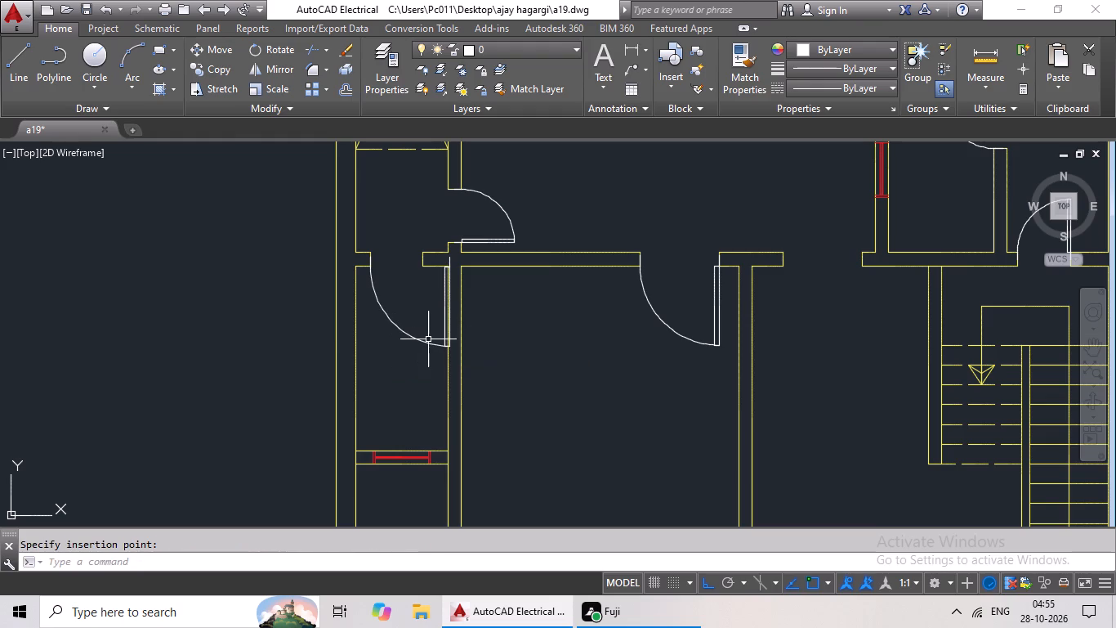
# Scale the pasted door by reference about its west end, reducing its width to reach the narrow doorway's east jamb.
pyautogui.click(423, 342)
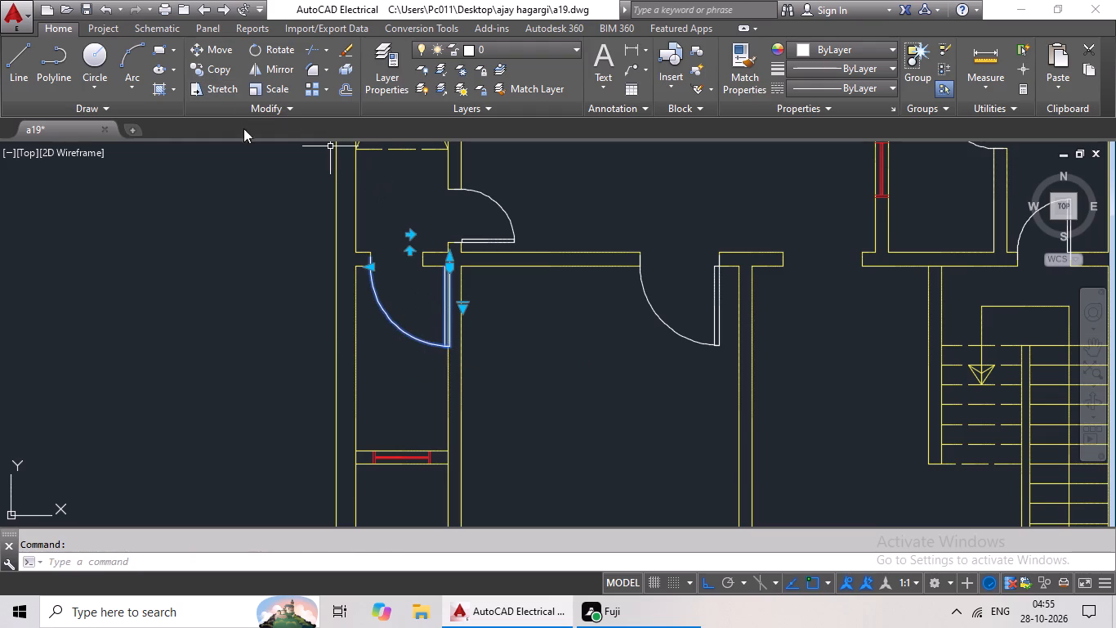
pyautogui.click(283, 88)
pyautogui.scroll(3, 379, 267)
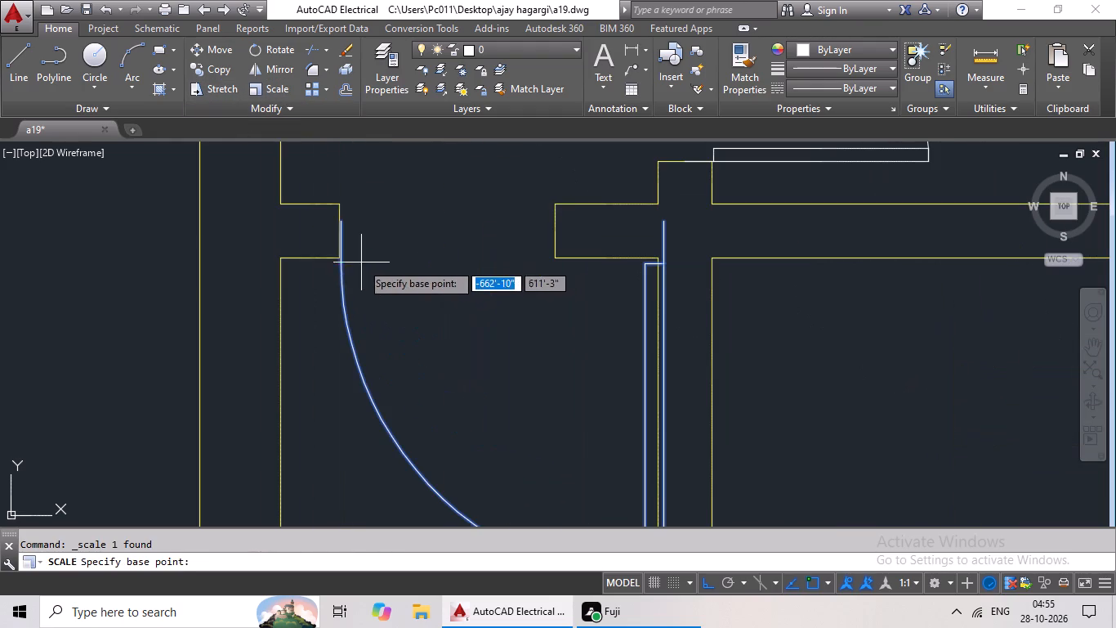
pyautogui.click(341, 243)
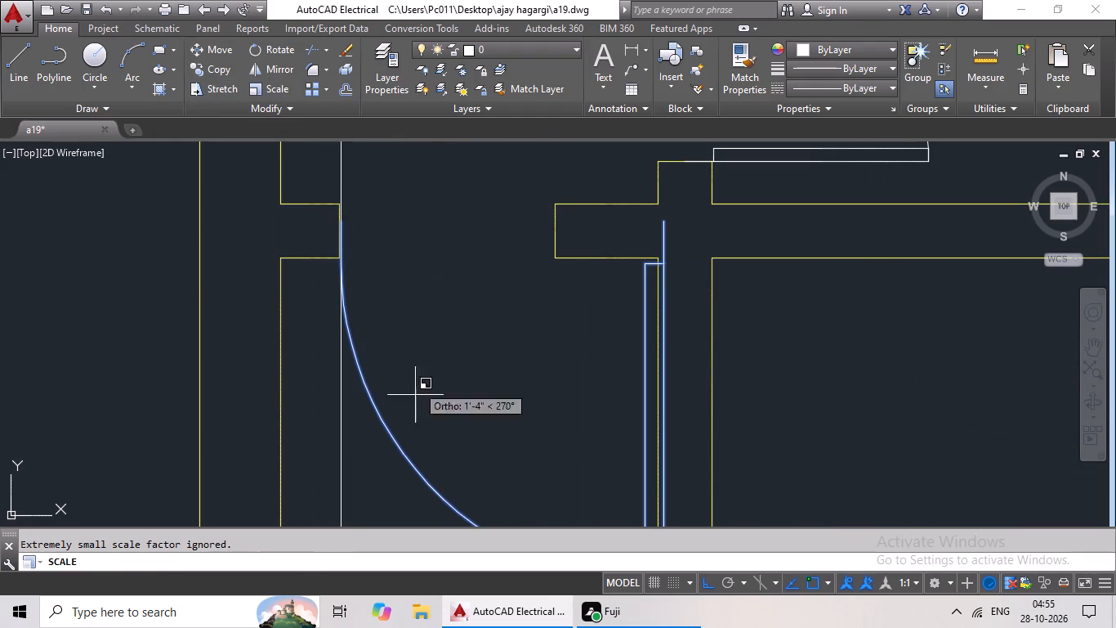
pyautogui.press('r')
pyautogui.press('space')
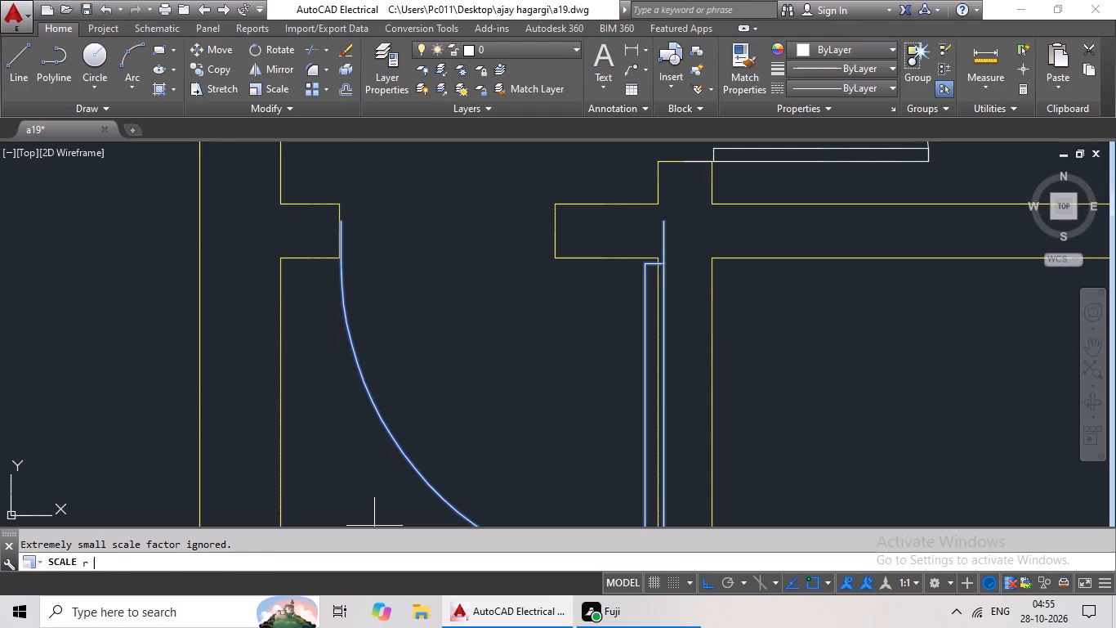
pyautogui.scroll(3, 346, 240)
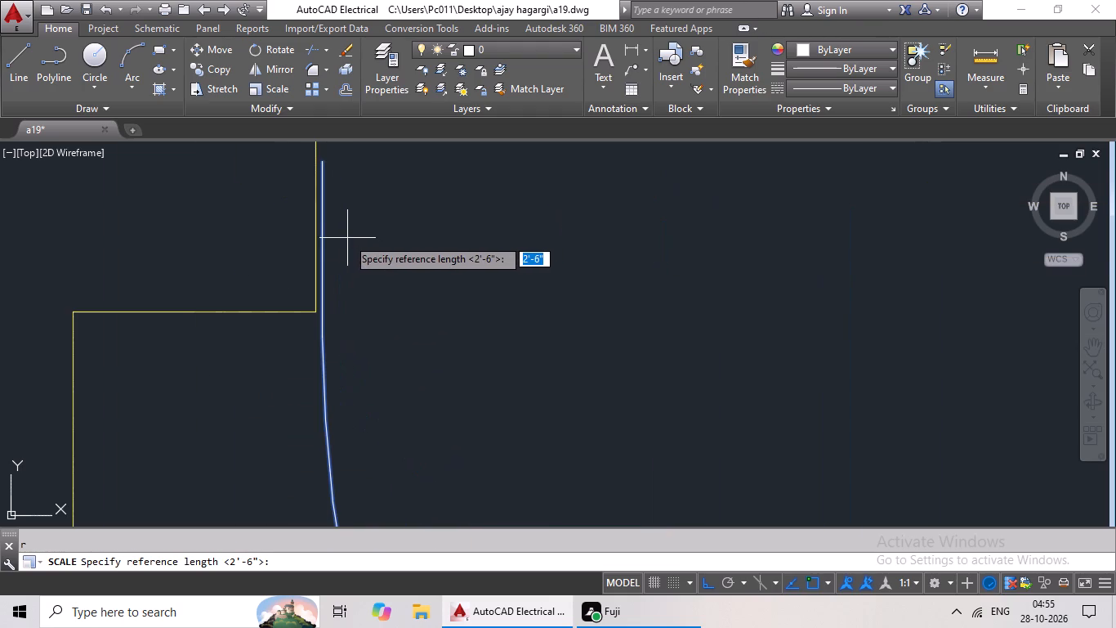
pyautogui.click(320, 235)
pyautogui.scroll(-3, 546, 261)
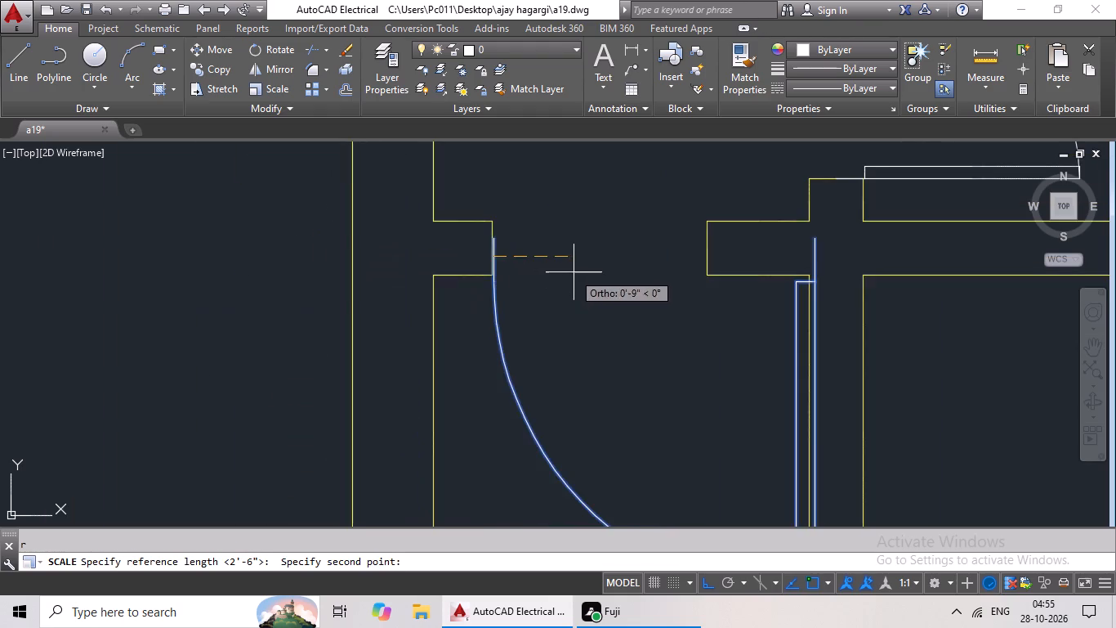
pyautogui.moveTo(574, 272); pyautogui.dragTo(482, 291, button='middle')
pyautogui.click(721, 277)
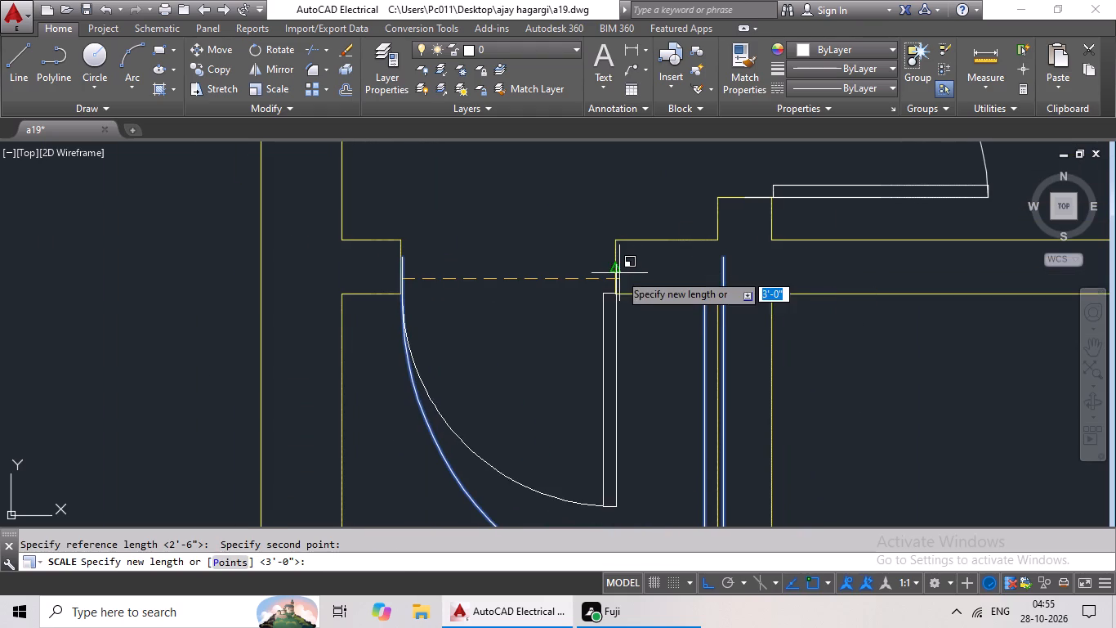
pyautogui.click(614, 266)
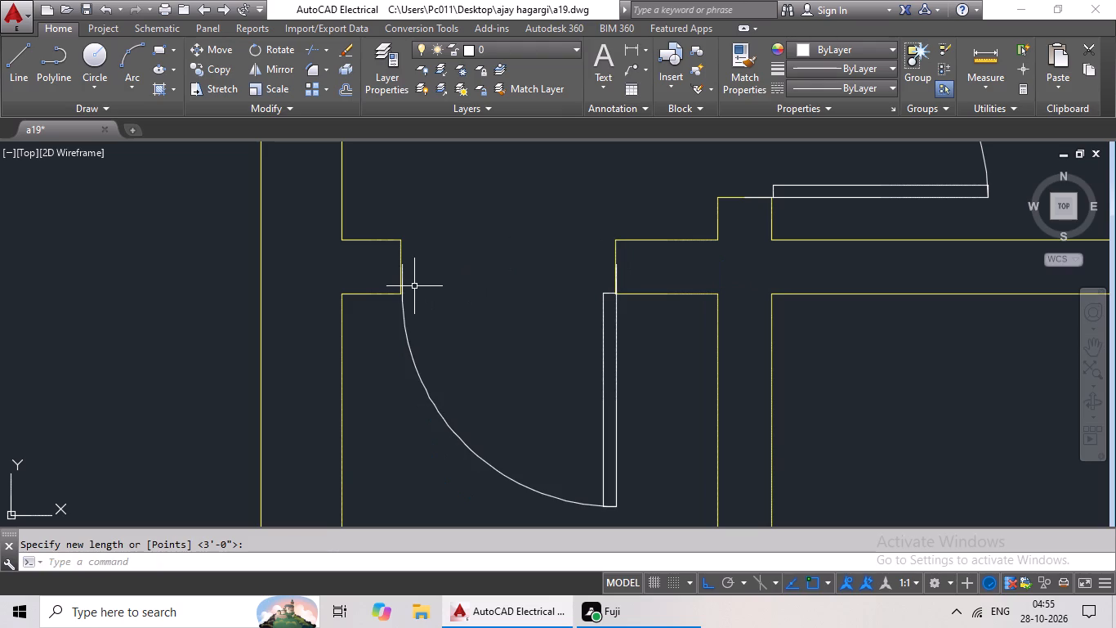
# Shift the narrow doorway's door slightly west with Stretch so its arc end lies on the west jamb.
pyautogui.scroll(4, 402, 278)
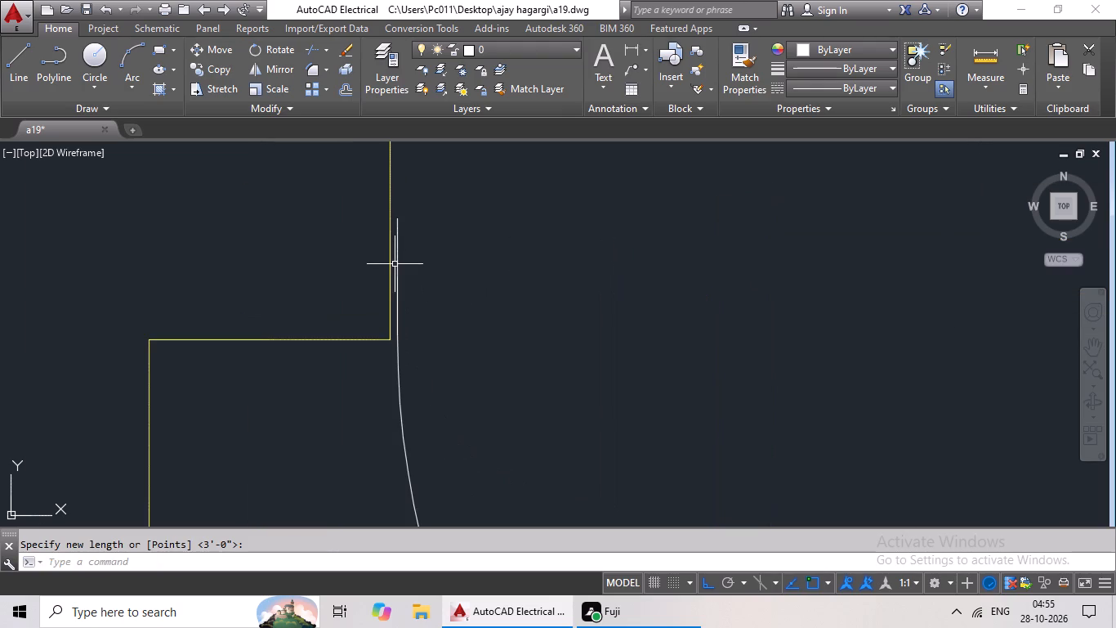
pyautogui.click(396, 261)
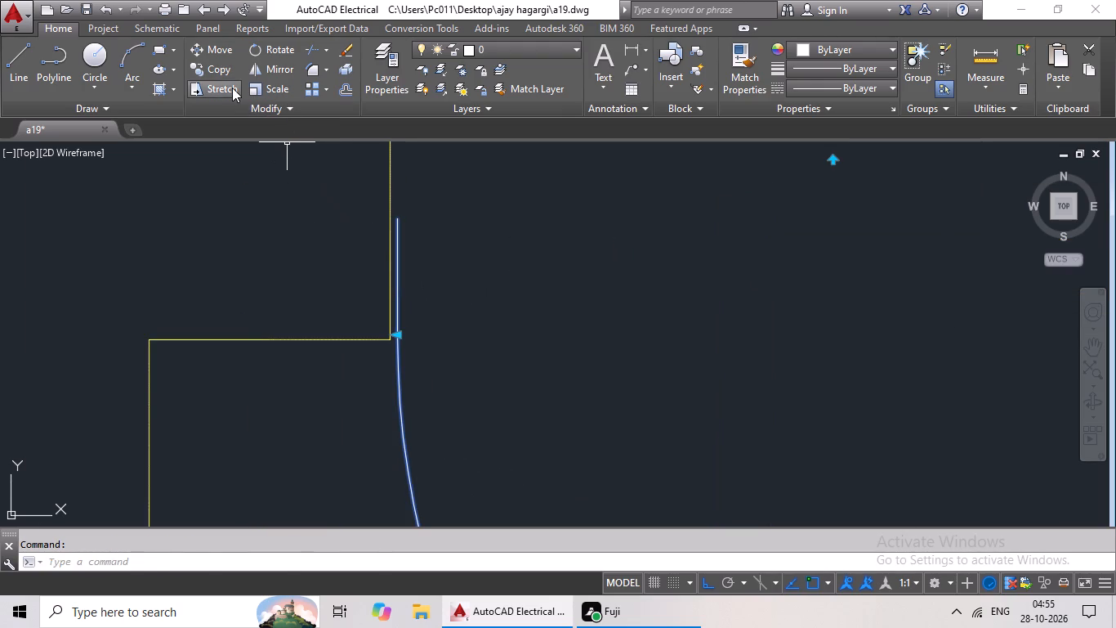
pyautogui.click(232, 87)
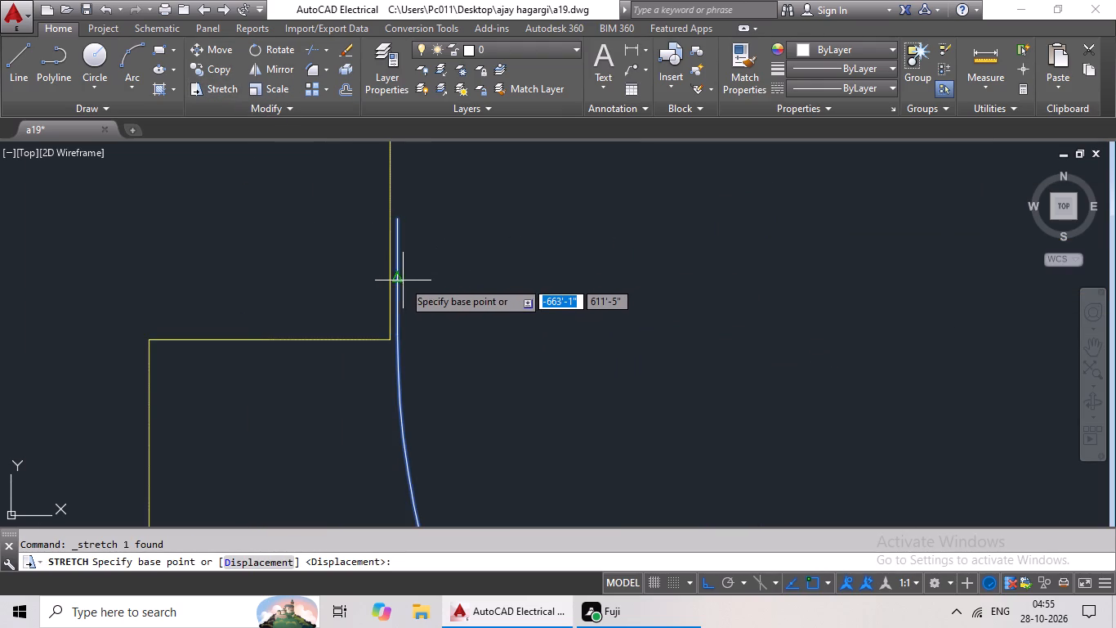
pyautogui.click(398, 284)
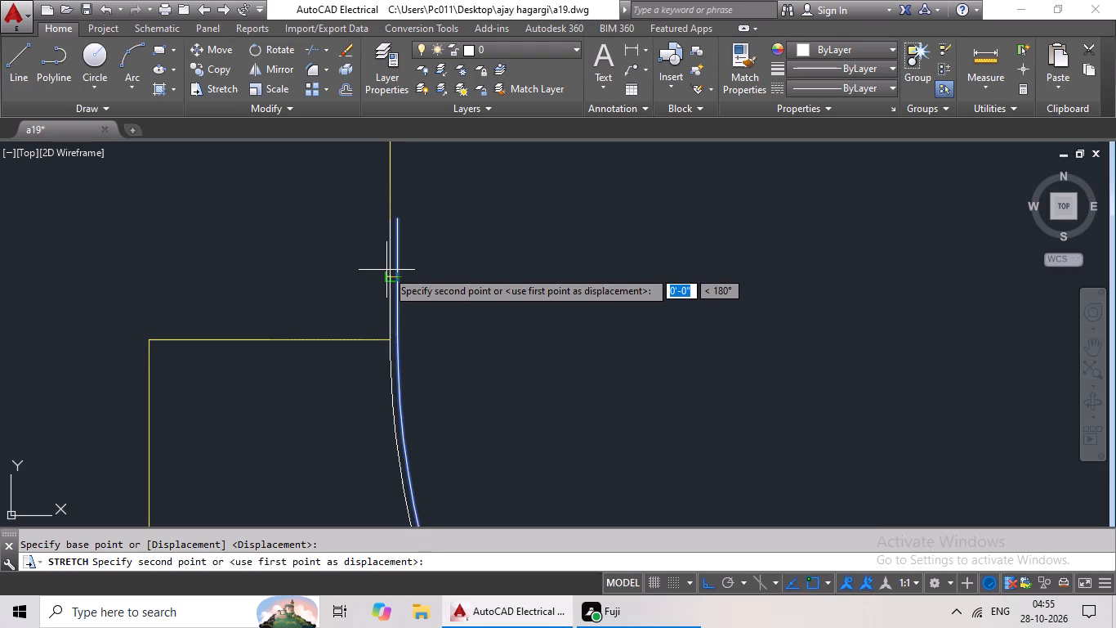
pyautogui.scroll(4, 386, 270)
pyautogui.click(393, 264)
pyautogui.scroll(-5, 551, 269)
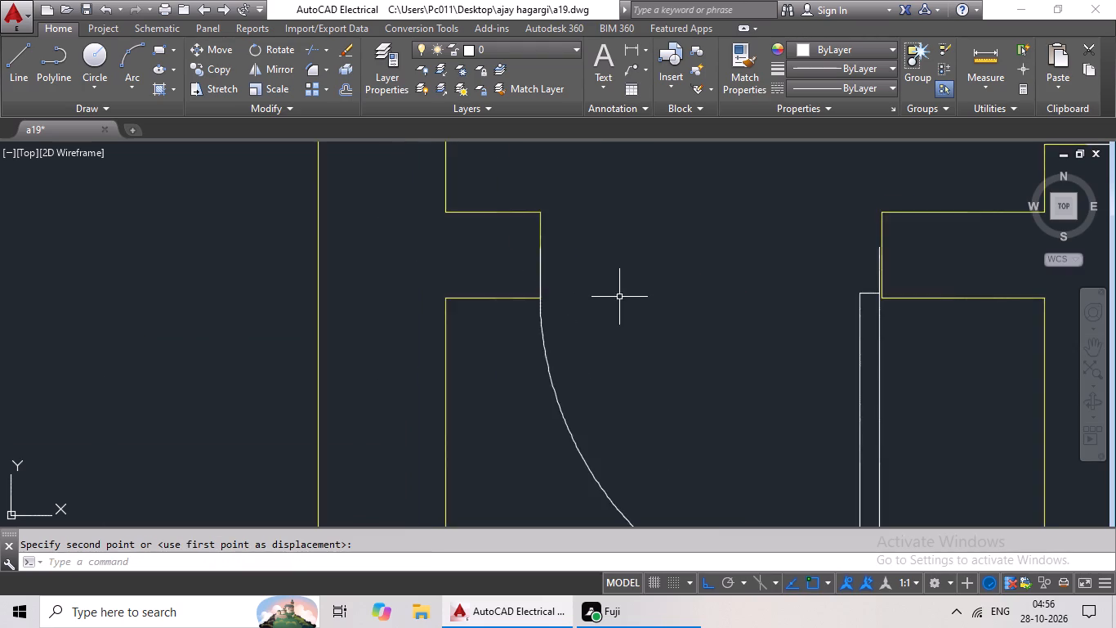
# Scale the shifted door by reference from the west jamb so its leaf side meets the narrow doorway's east jamb.
pyautogui.scroll(-1, 619, 297)
pyautogui.scroll(3, 806, 291)
pyautogui.scroll(-2, 467, 266)
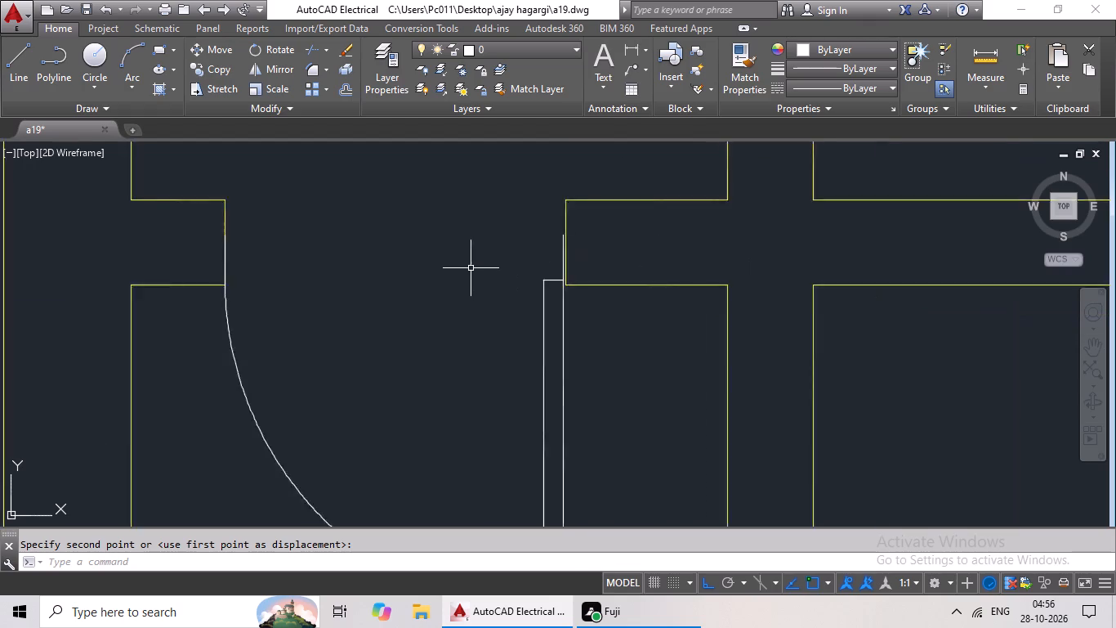
pyautogui.scroll(-1, 471, 268)
pyautogui.click(317, 261)
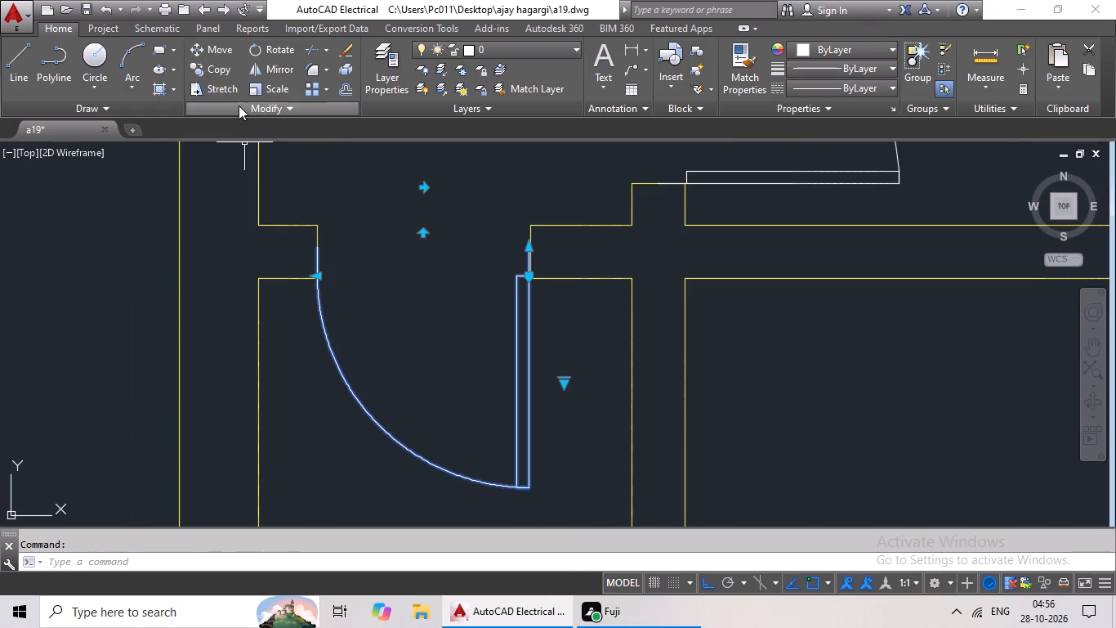
pyautogui.click(272, 95)
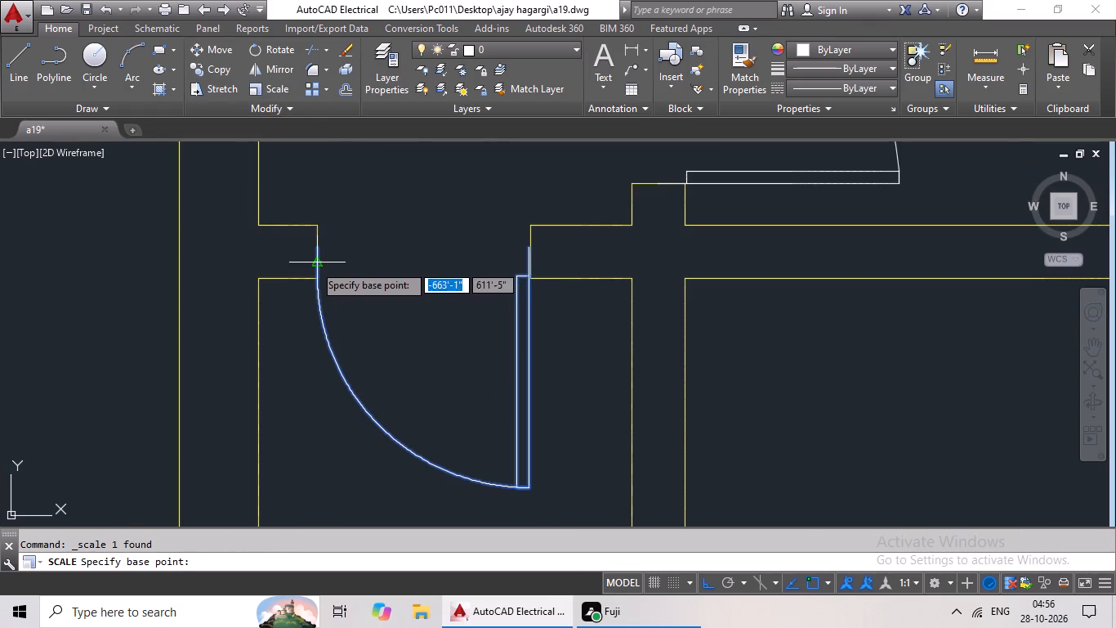
pyautogui.click(314, 264)
pyautogui.write('r')
pyautogui.press('space')
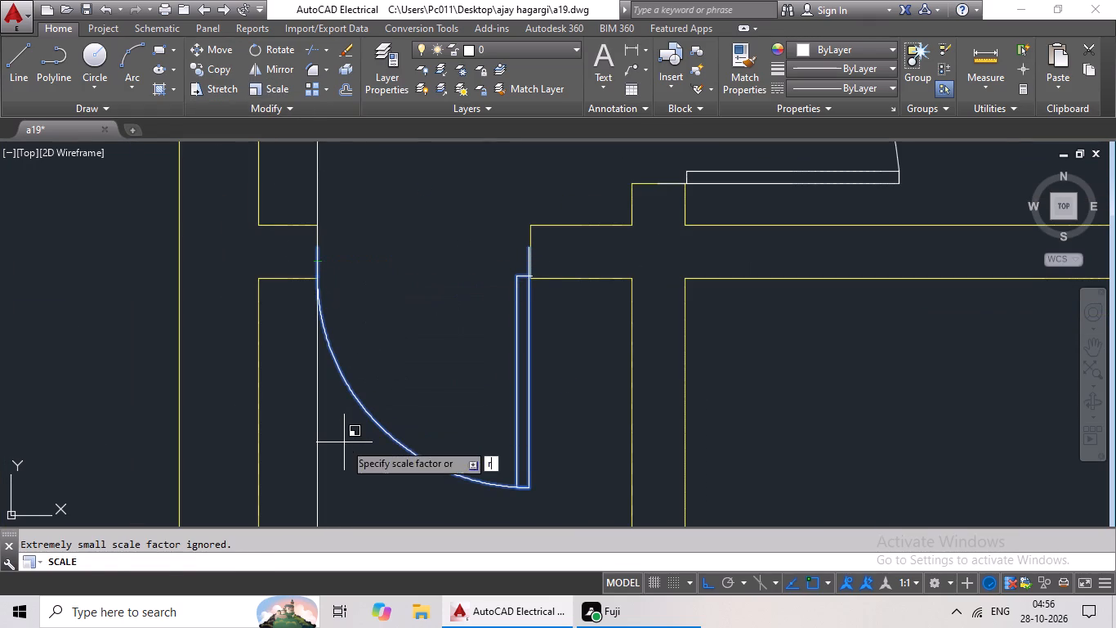
pyautogui.click(319, 265)
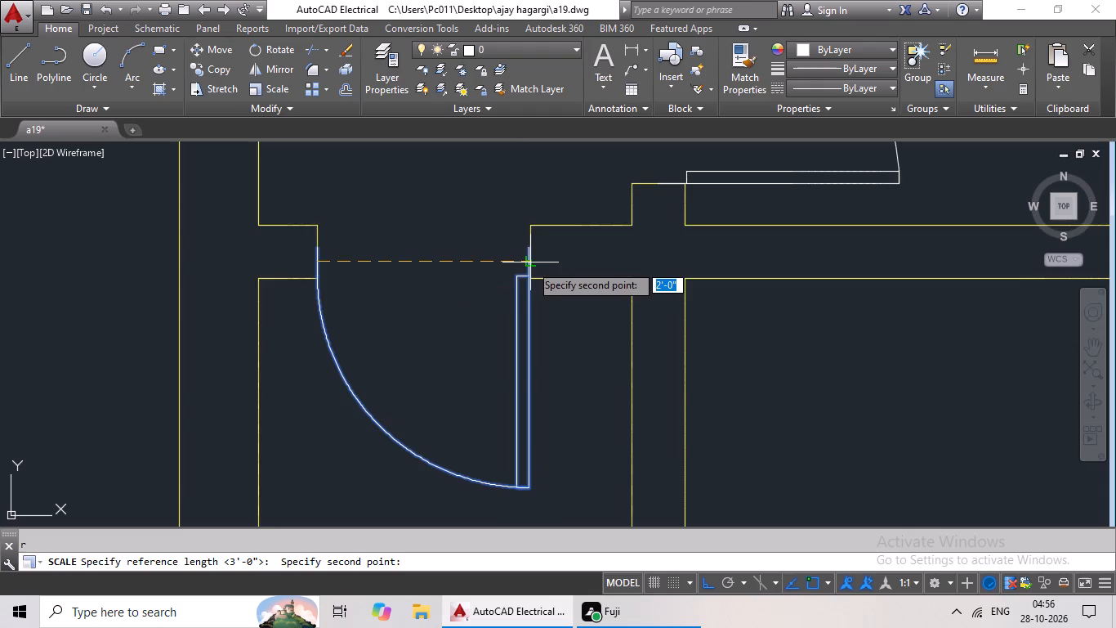
pyautogui.scroll(4, 530, 264)
pyautogui.click(507, 250)
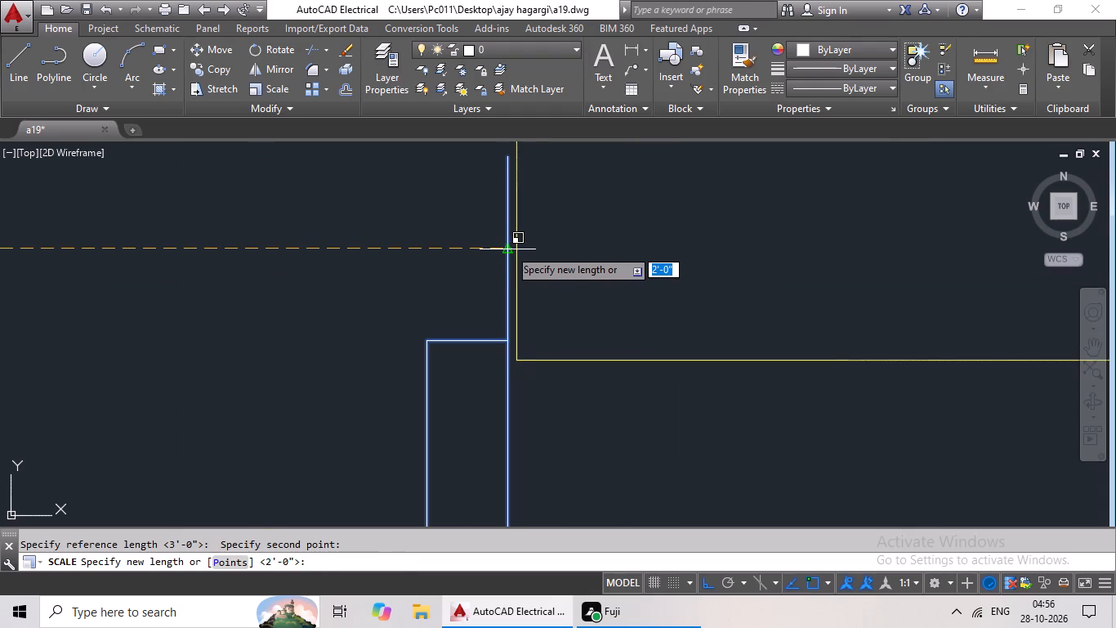
pyautogui.scroll(2, 521, 247)
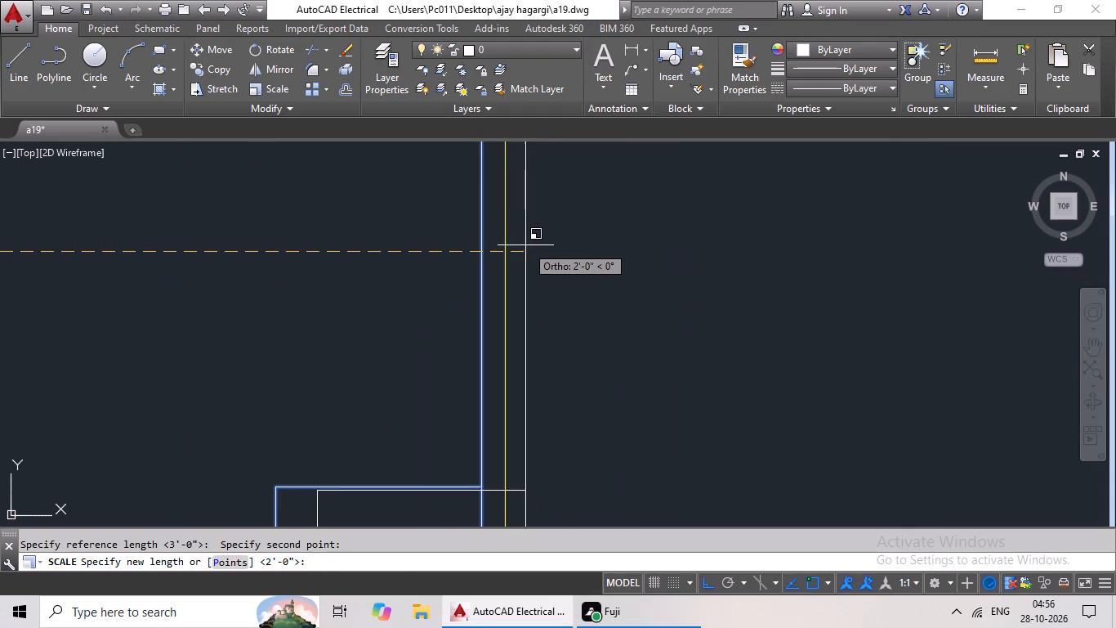
pyautogui.click(505, 244)
# Copy the loose door standing just outside the plan's east wall to the clipboard.
pyautogui.scroll(-6, 600, 233)
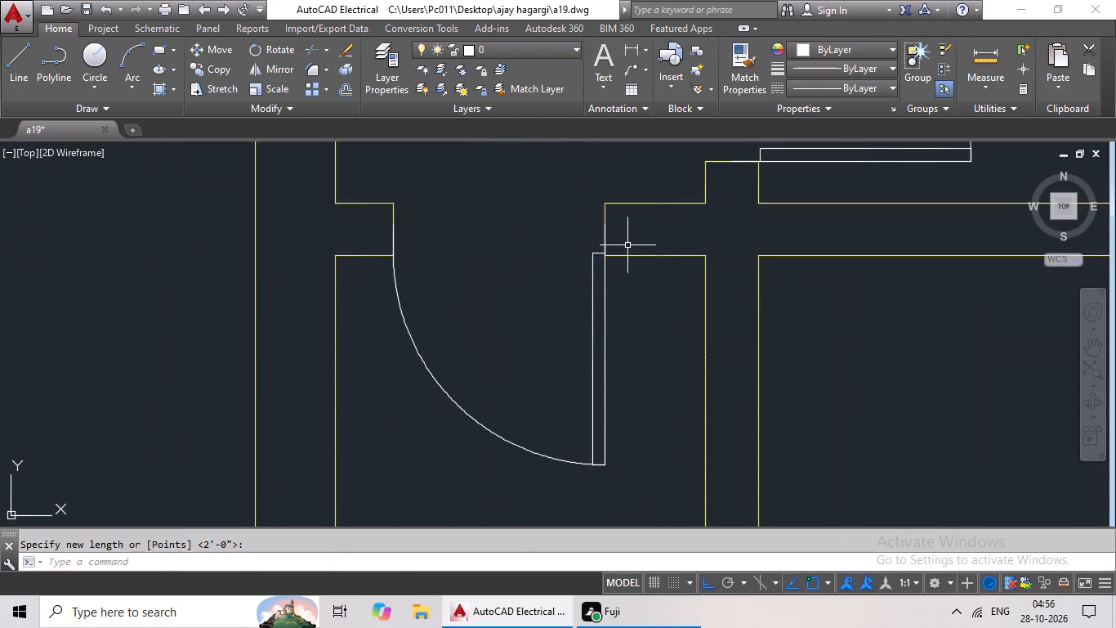
pyautogui.scroll(-4, 654, 260)
pyautogui.moveTo(814, 330); pyautogui.dragTo(422, 334, button='middle')
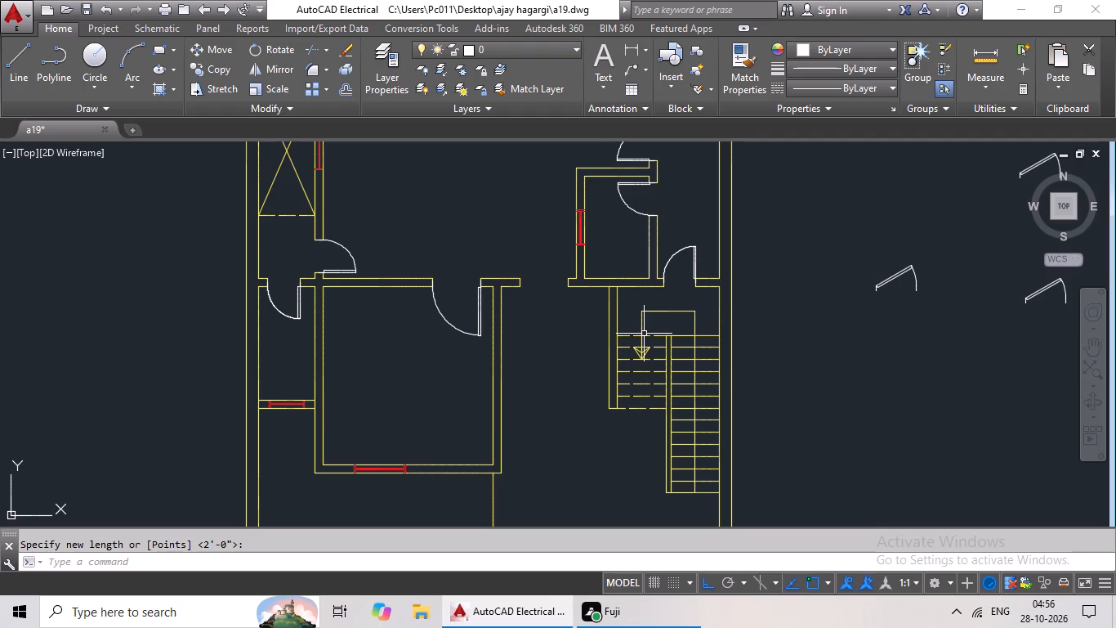
pyautogui.scroll(-2, 690, 297)
pyautogui.moveTo(677, 349); pyautogui.dragTo(495, 316, button='middle')
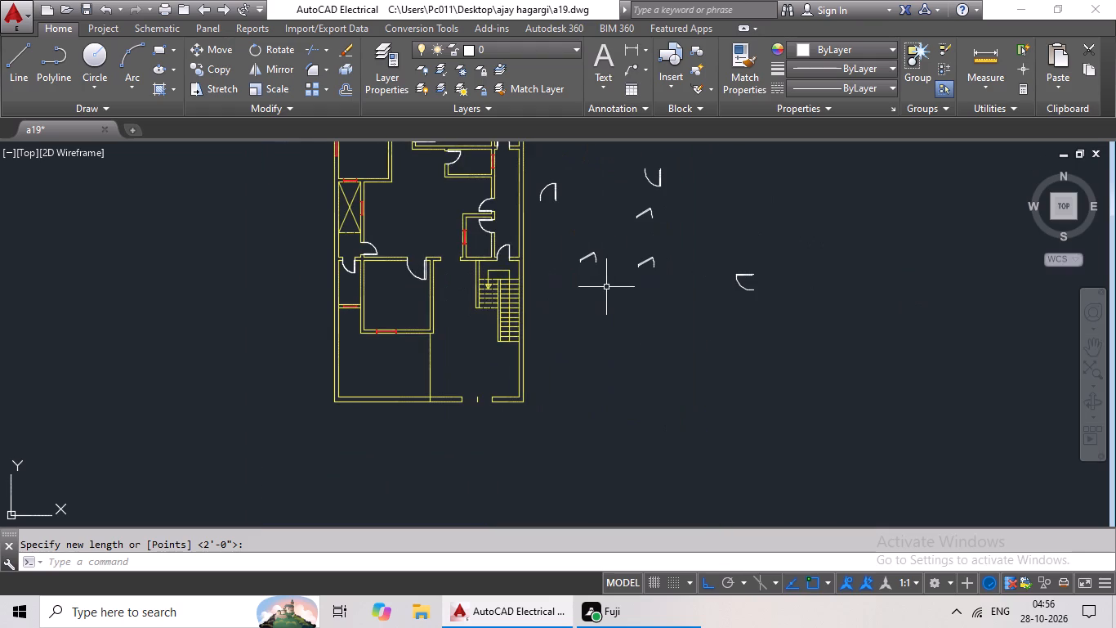
pyautogui.moveTo(636, 285); pyautogui.dragTo(587, 405, button='middle')
pyautogui.moveTo(730, 273); pyautogui.dragTo(499, 295)
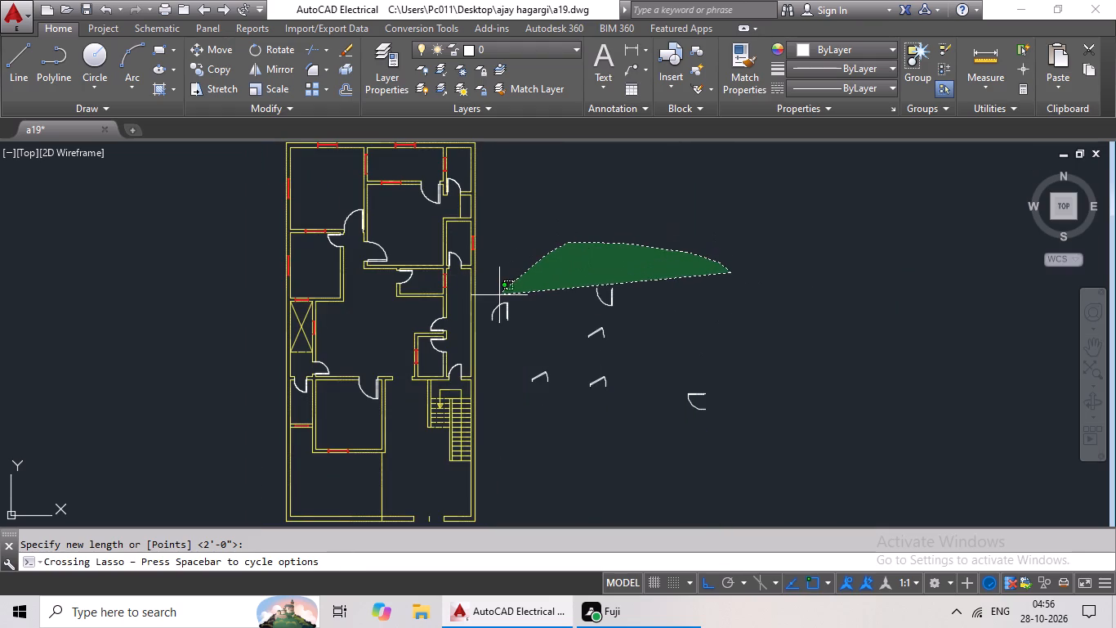
pyautogui.moveTo(499, 295); pyautogui.dragTo(753, 284)
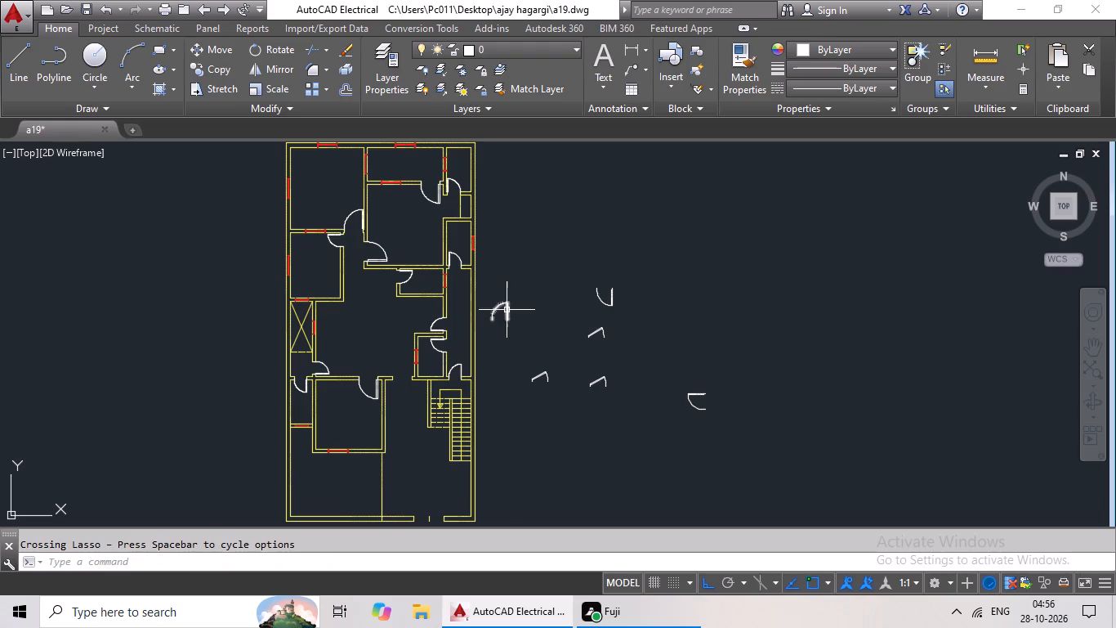
pyautogui.click(508, 307)
pyautogui.hotkey('ctrl', 'c')
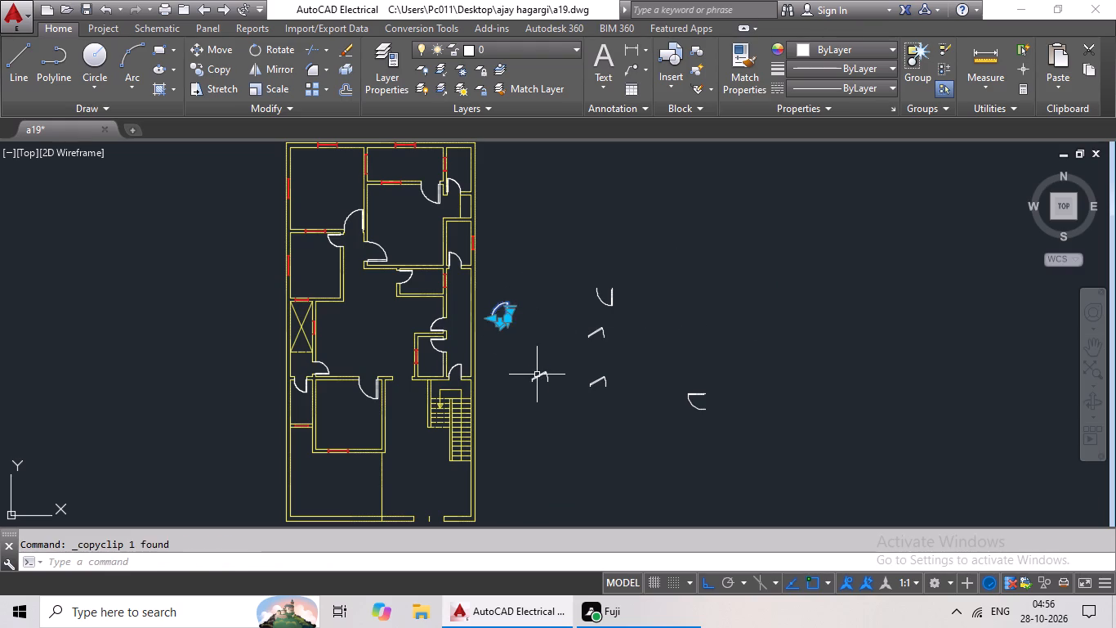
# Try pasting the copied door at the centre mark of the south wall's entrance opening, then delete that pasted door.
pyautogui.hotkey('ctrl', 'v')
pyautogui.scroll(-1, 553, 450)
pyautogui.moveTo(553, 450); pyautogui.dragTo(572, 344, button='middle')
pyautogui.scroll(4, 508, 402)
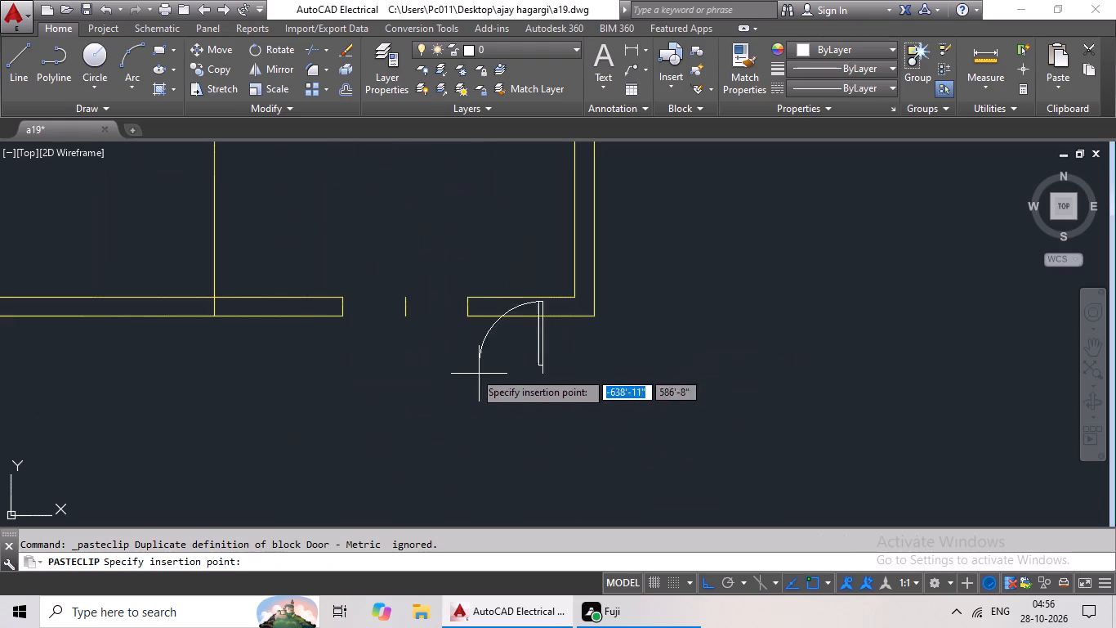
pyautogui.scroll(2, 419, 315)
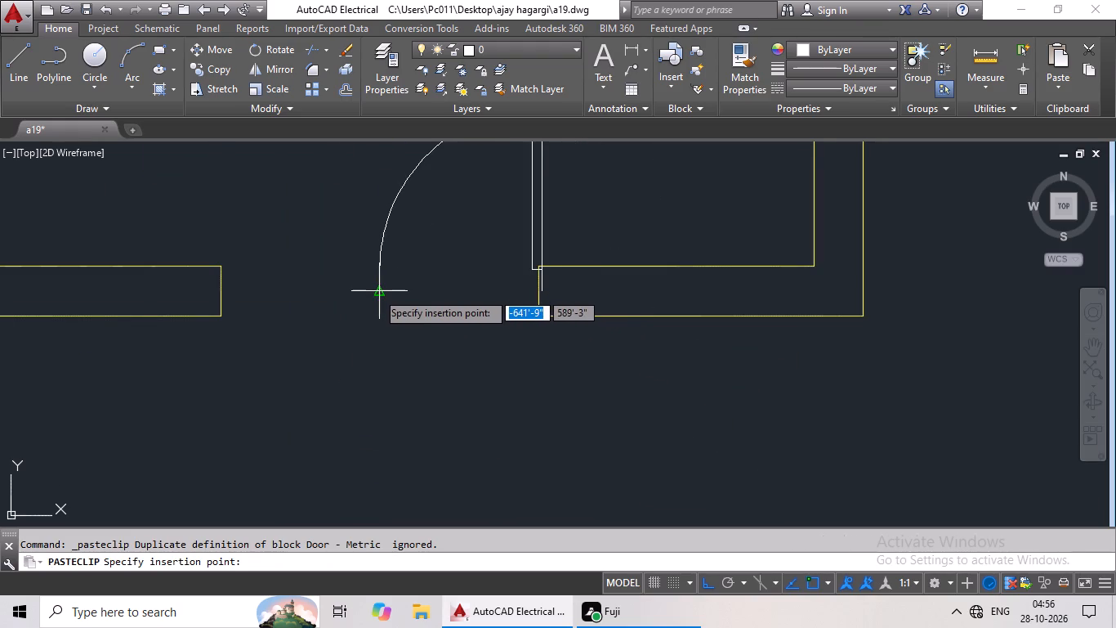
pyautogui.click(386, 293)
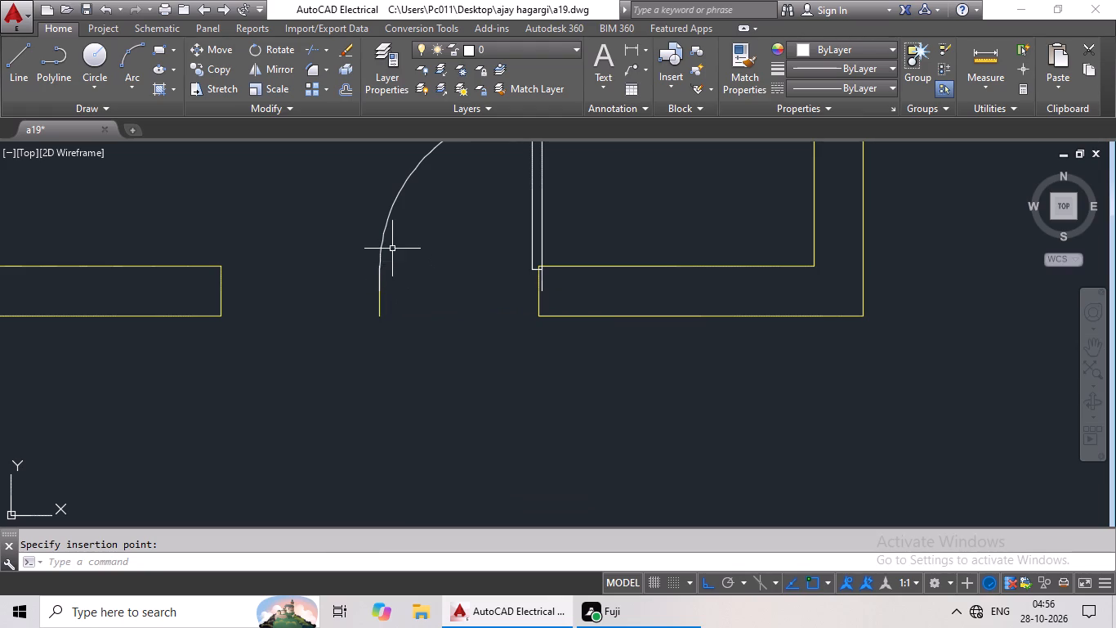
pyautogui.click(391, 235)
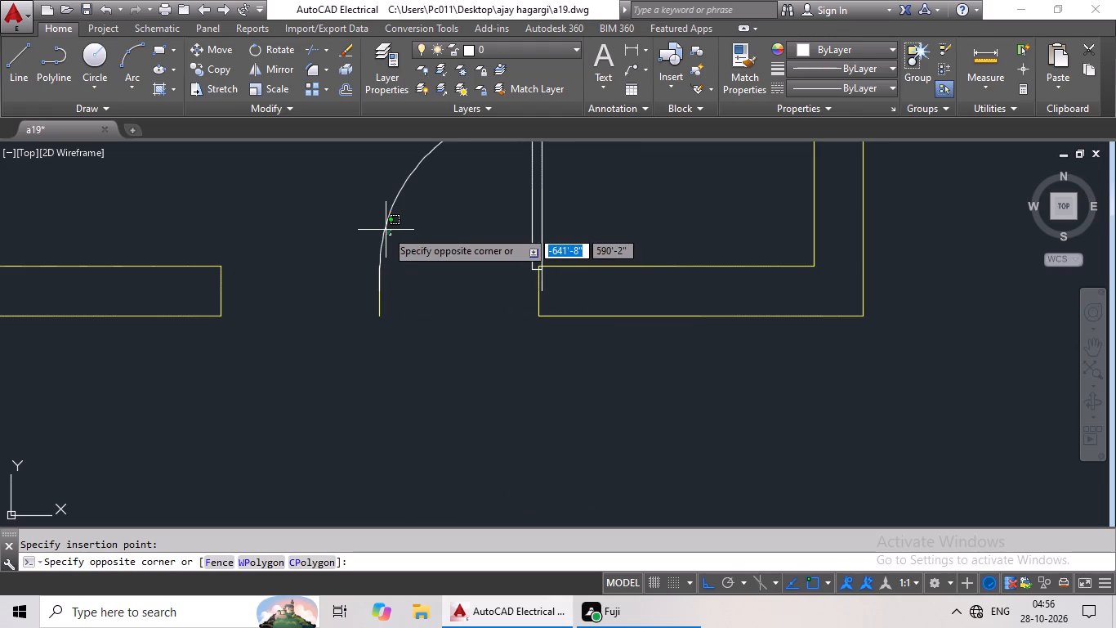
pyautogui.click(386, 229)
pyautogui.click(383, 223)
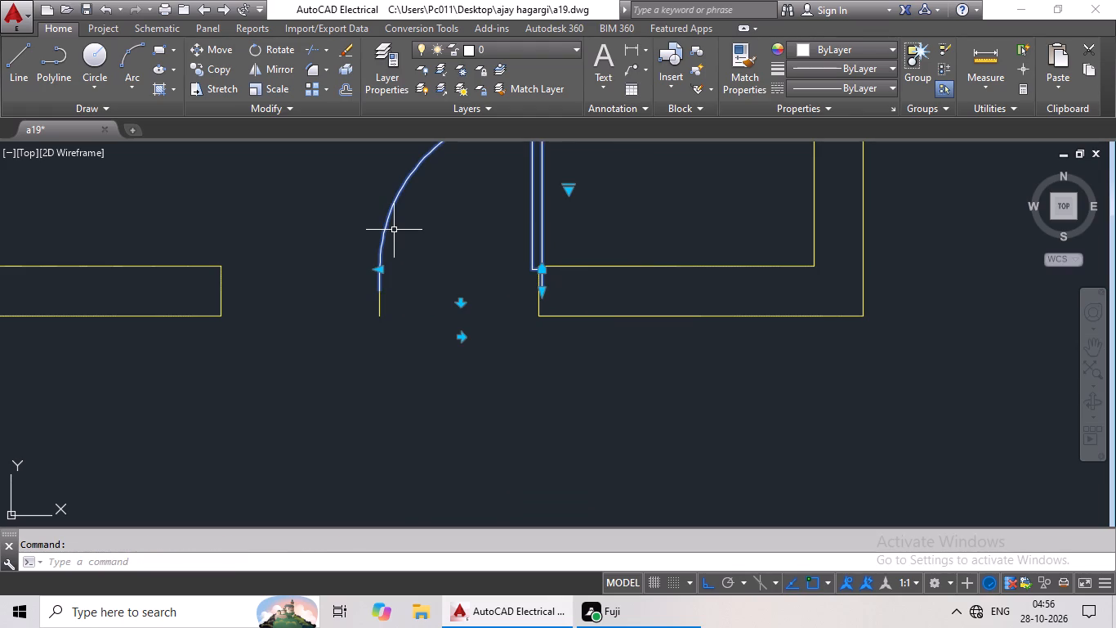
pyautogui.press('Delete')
# Paste the copied door at the midpoint of the short centre mark in the south entrance opening.
pyautogui.hotkey('ctrl', 'c')
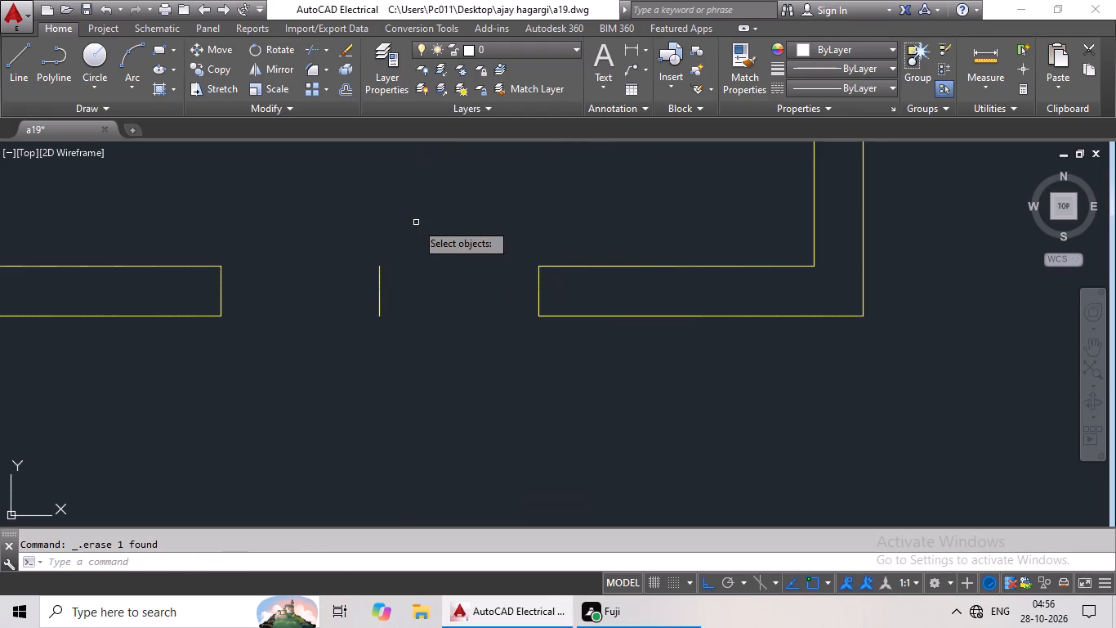
pyautogui.hotkey('ctrl', 'v')
pyautogui.scroll(2, 408, 284)
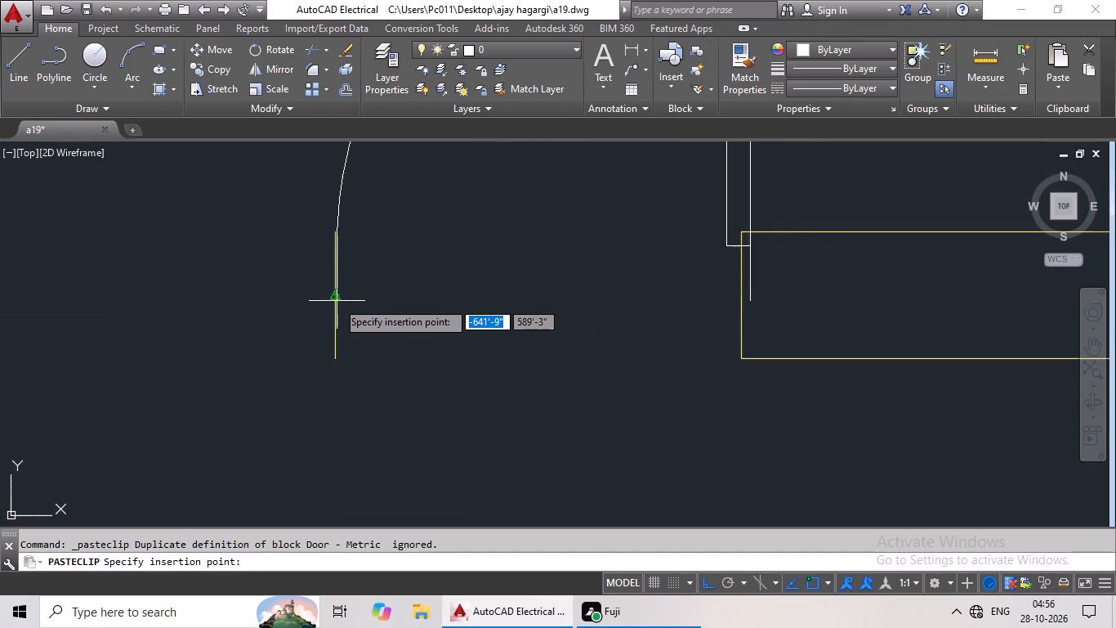
pyautogui.click(337, 298)
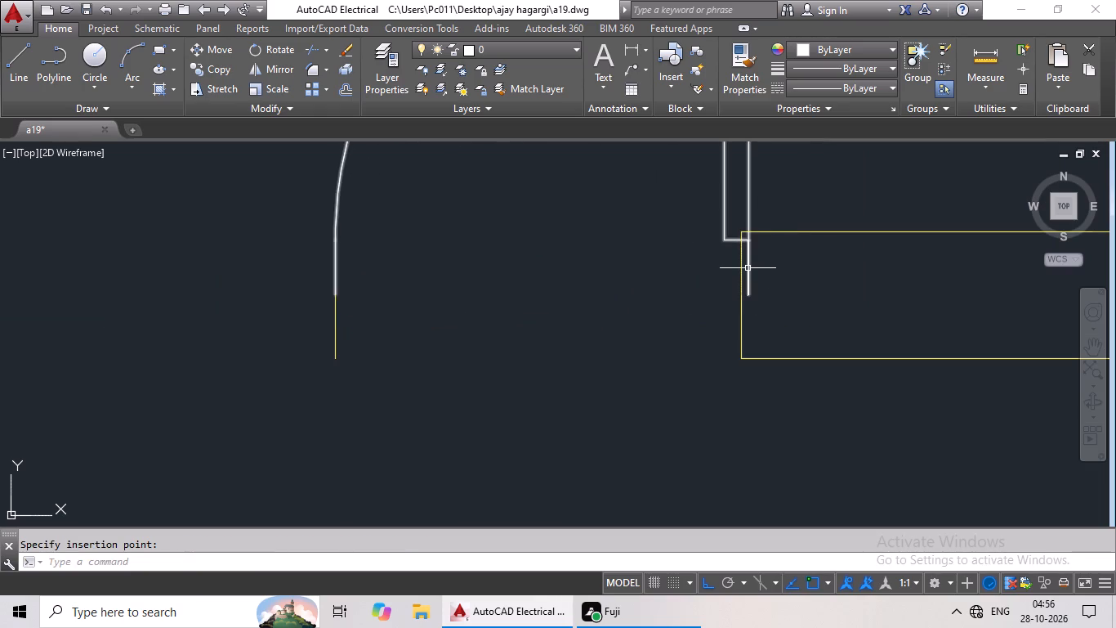
# Scale the pasted door by reference from the entrance's centre mark so its leaf side meets the east jamb.
pyautogui.click(748, 268)
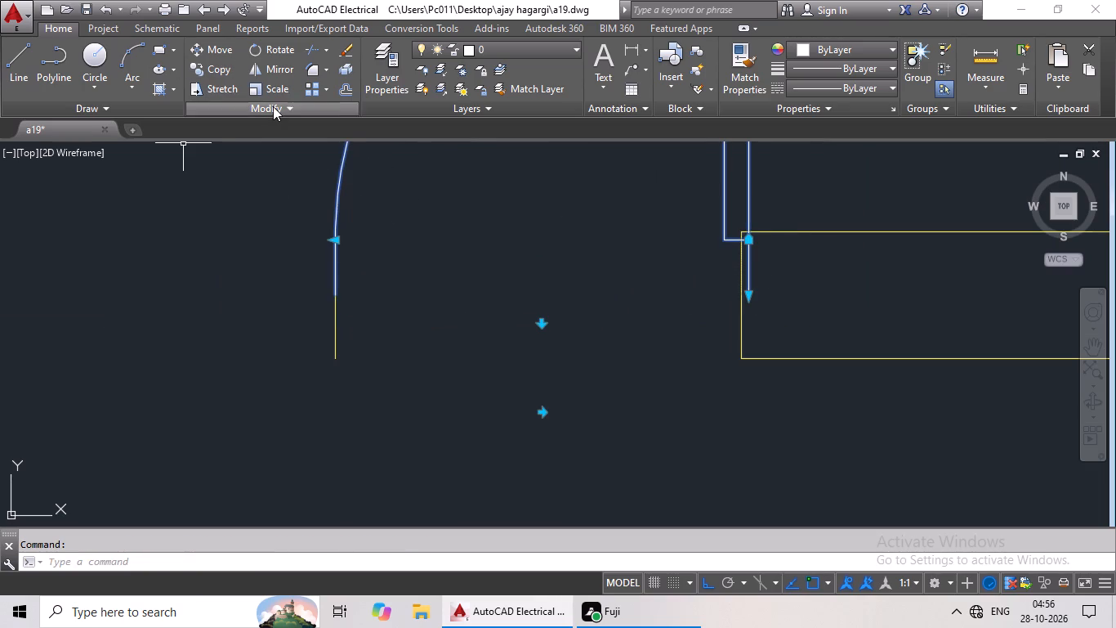
pyautogui.click(276, 90)
pyautogui.click(334, 299)
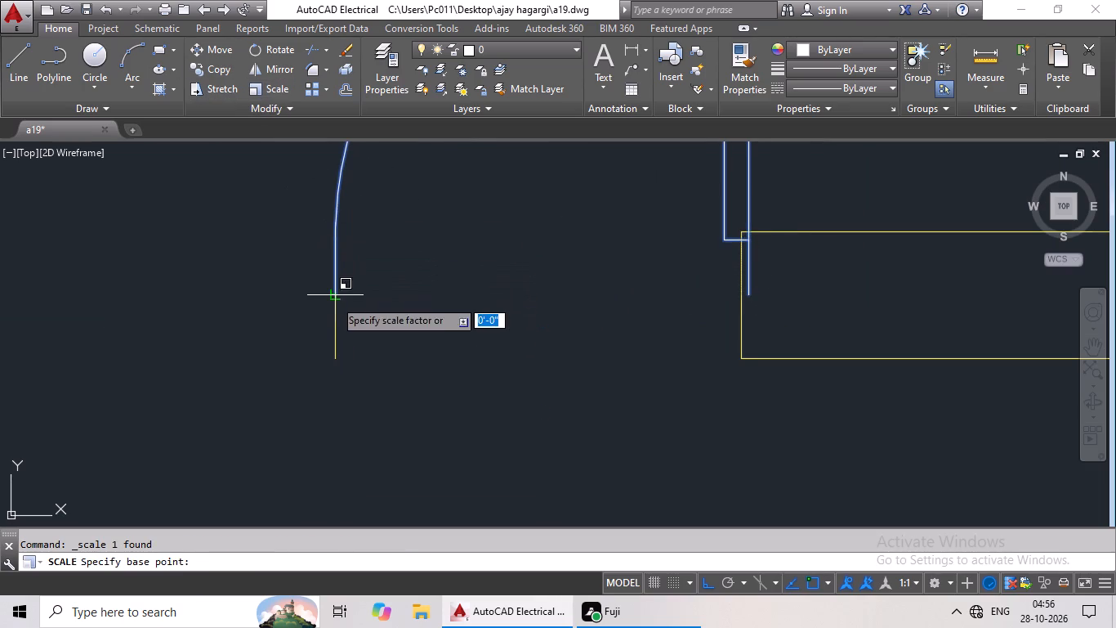
pyautogui.press('r')
pyautogui.press('space')
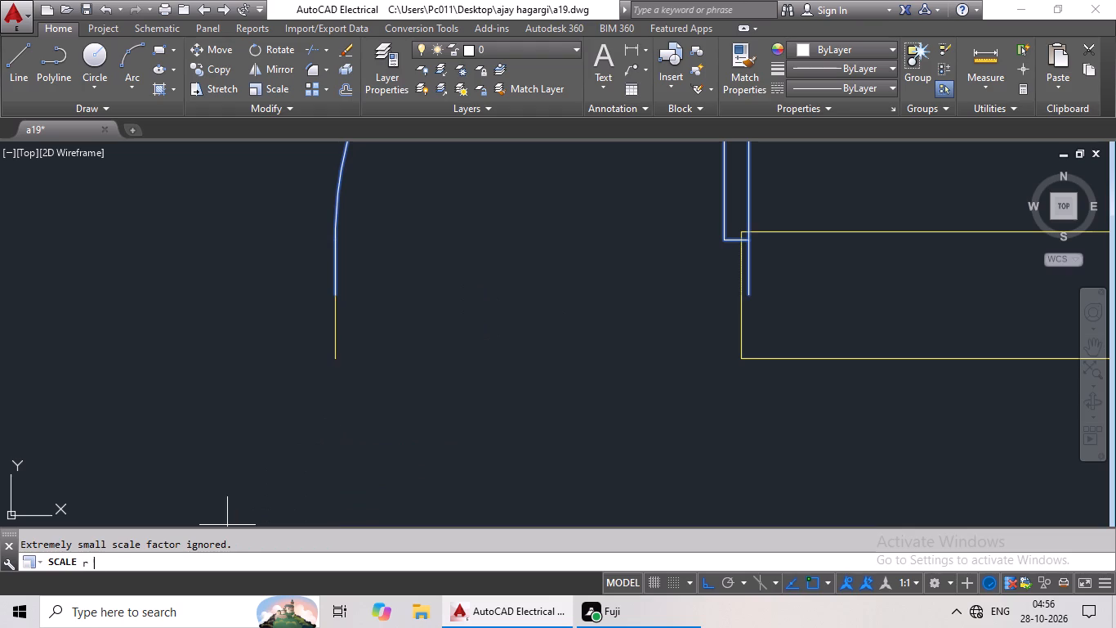
pyautogui.click(337, 292)
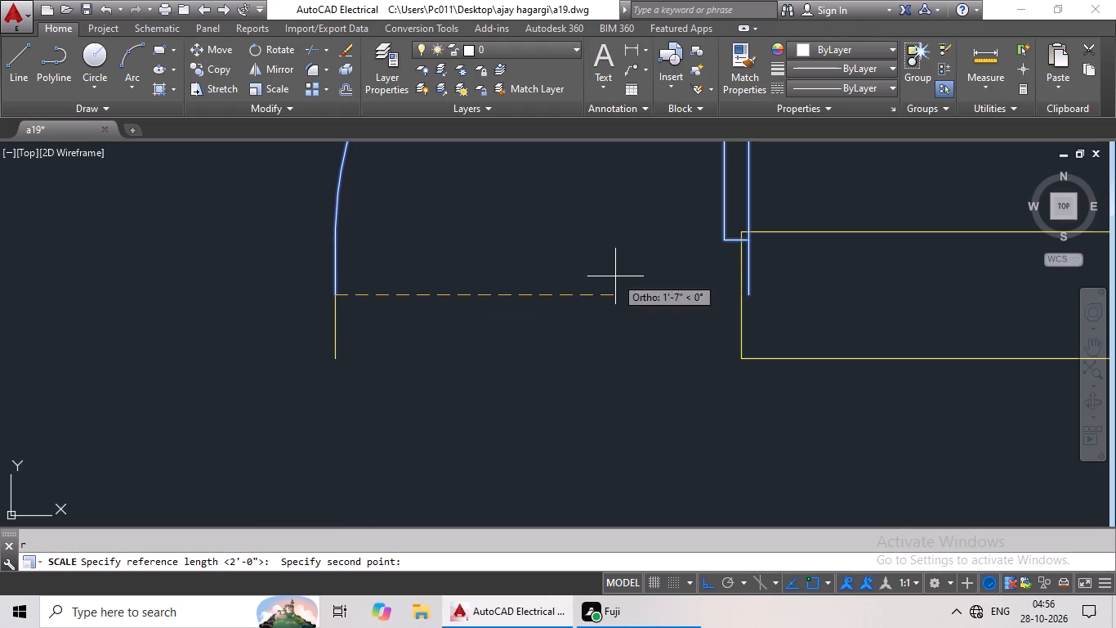
pyautogui.click(748, 294)
pyautogui.scroll(1, 725, 300)
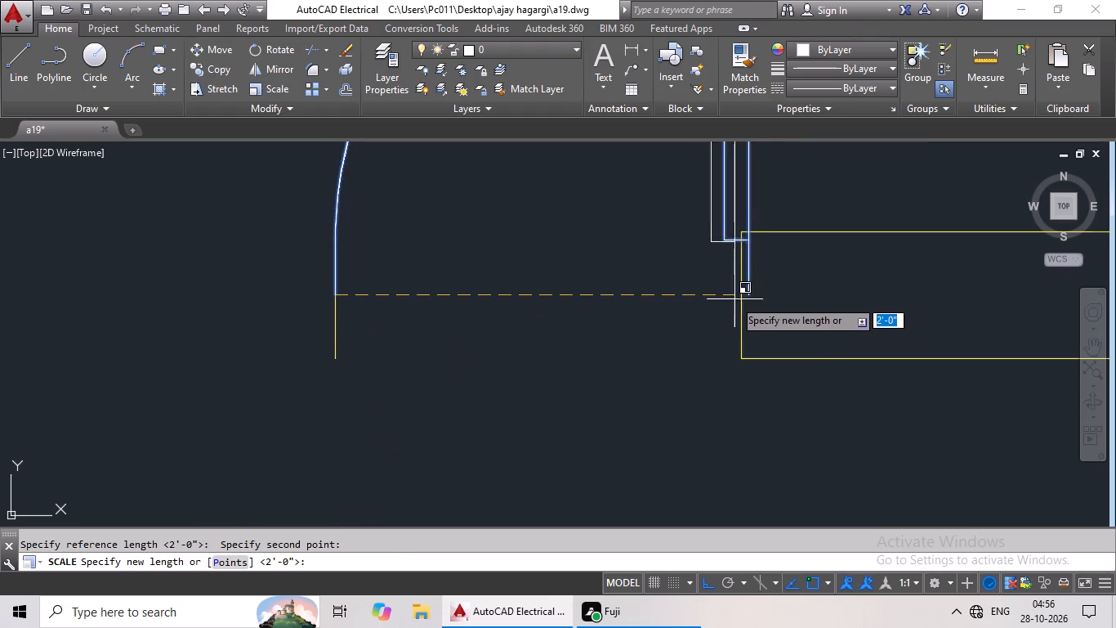
pyautogui.scroll(2, 722, 300)
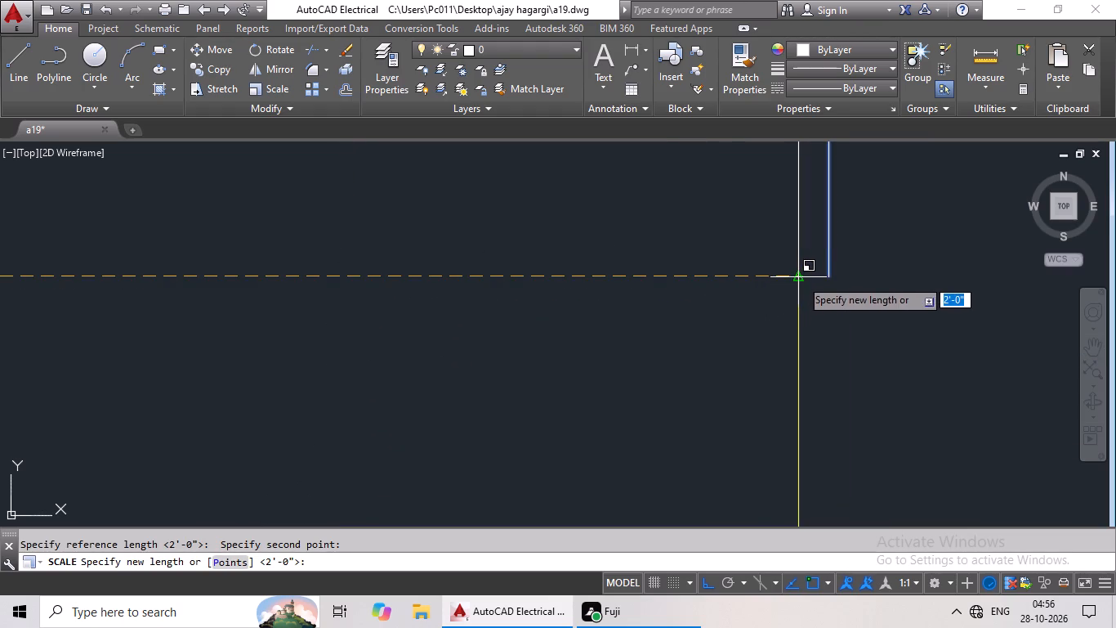
pyautogui.click(801, 279)
# Mirror the loose door outside the east wall about a vertical line on its west side, erasing the source.
pyautogui.scroll(-6, 846, 267)
pyautogui.moveTo(900, 266); pyautogui.dragTo(769, 317, button='middle')
pyautogui.scroll(-1, 775, 307)
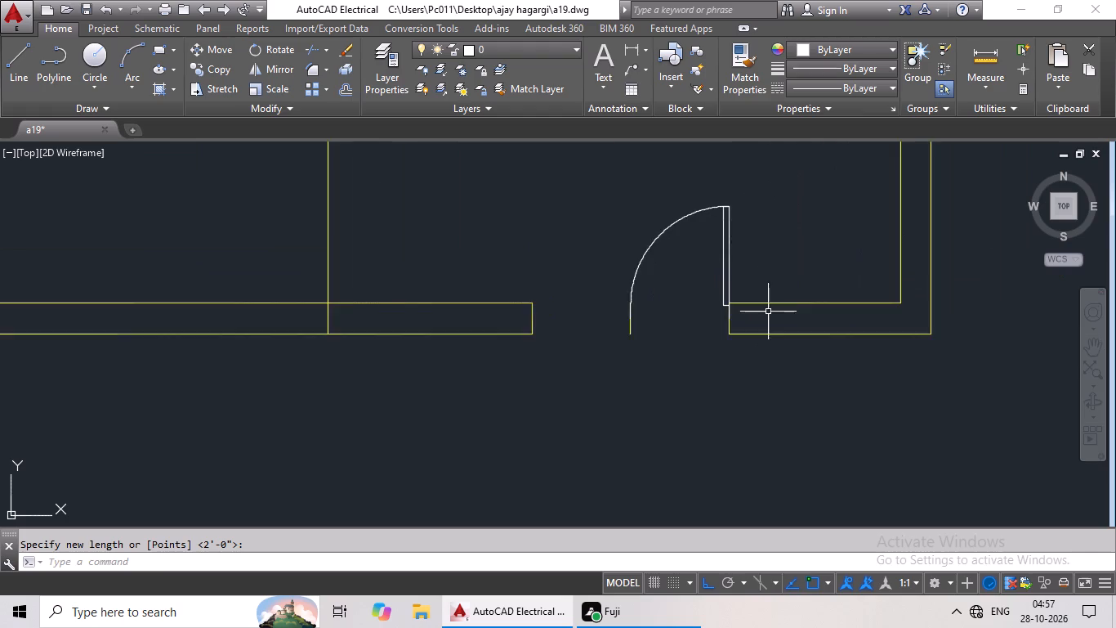
pyautogui.scroll(-1, 770, 310)
pyautogui.moveTo(813, 291); pyautogui.dragTo(613, 360, button='middle')
pyautogui.scroll(-2, 695, 314)
pyautogui.moveTo(800, 295); pyautogui.dragTo(668, 360, button='middle')
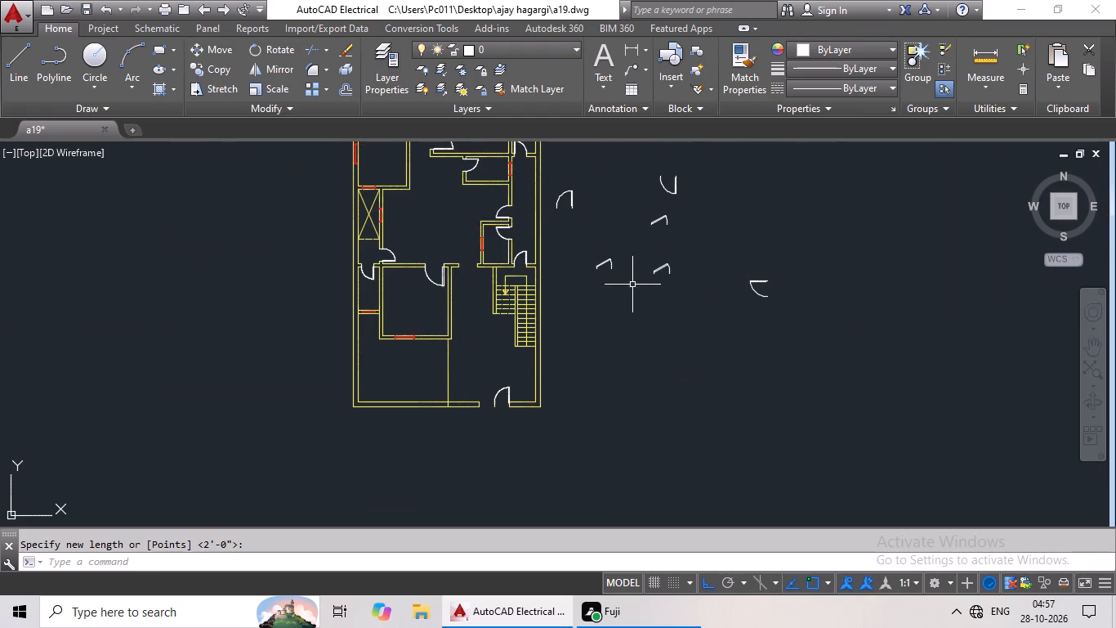
pyautogui.moveTo(635, 283); pyautogui.dragTo(578, 362, button='middle')
pyautogui.scroll(3, 516, 276)
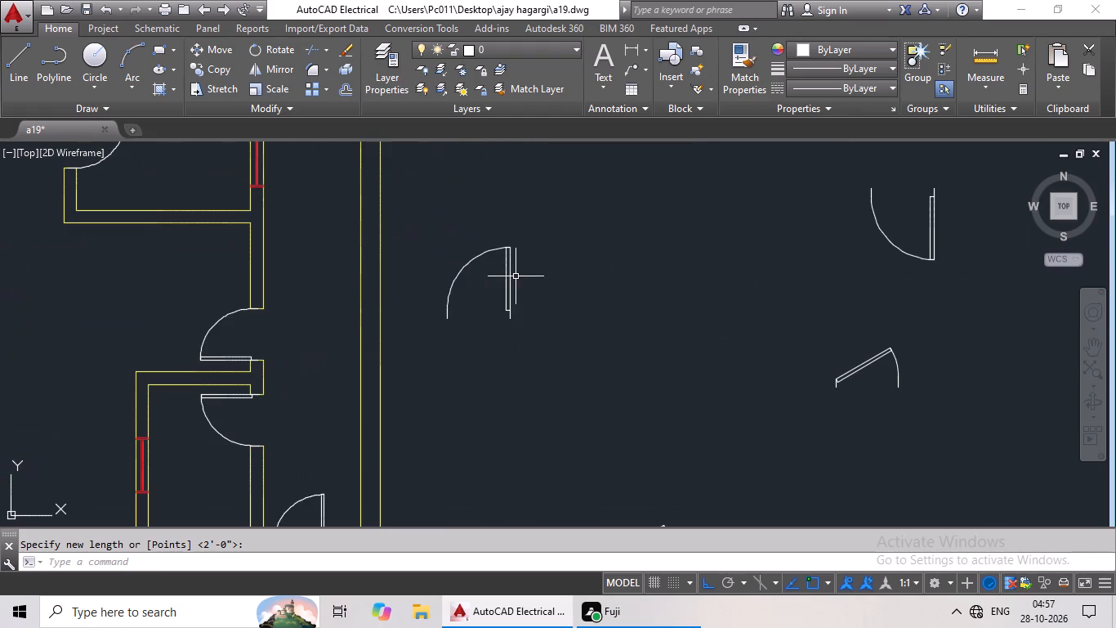
pyautogui.click(510, 283)
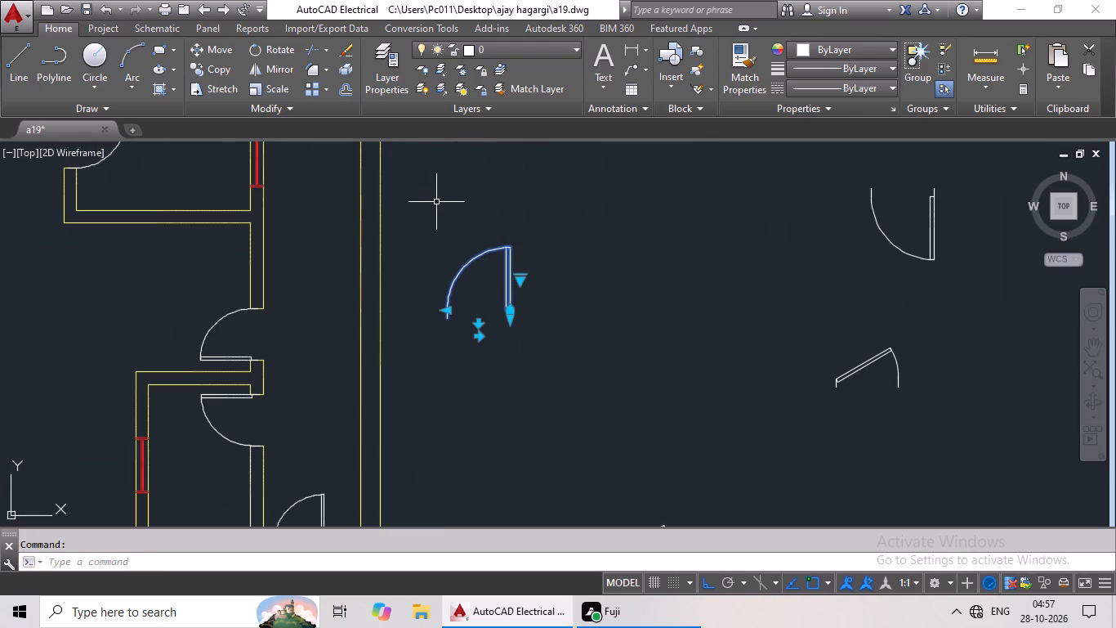
pyautogui.click(270, 66)
pyautogui.click(415, 317)
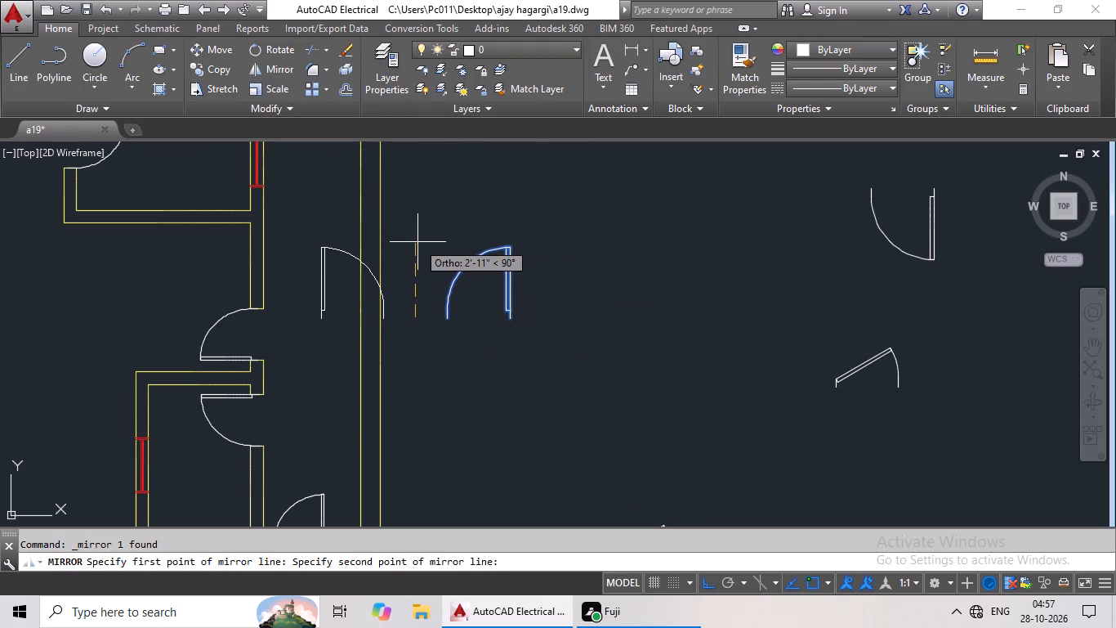
pyautogui.click(419, 242)
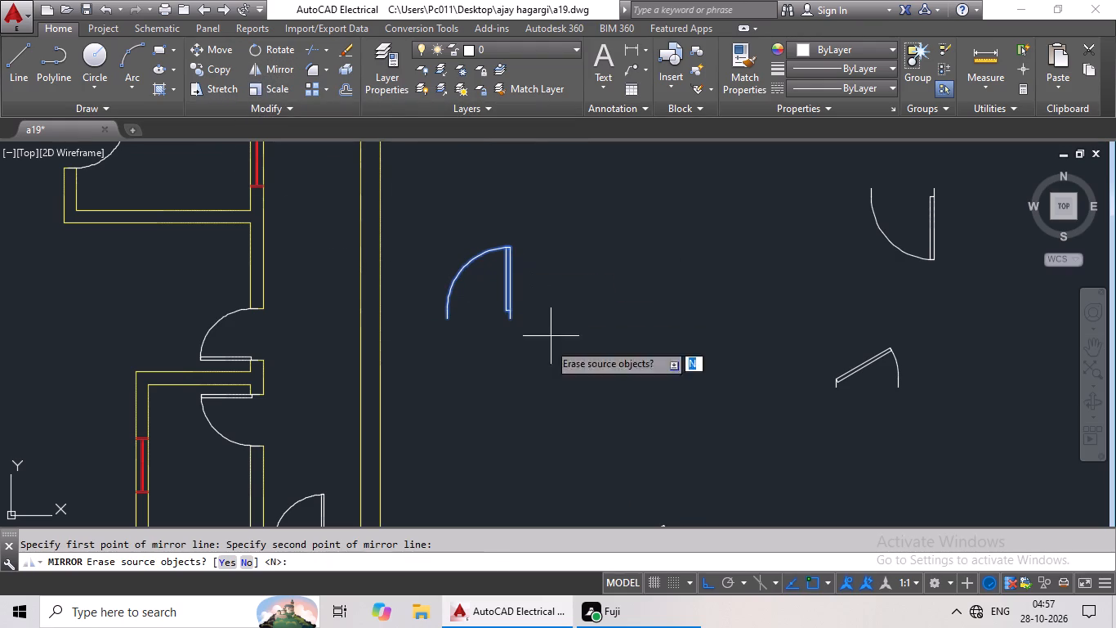
pyautogui.click(231, 563)
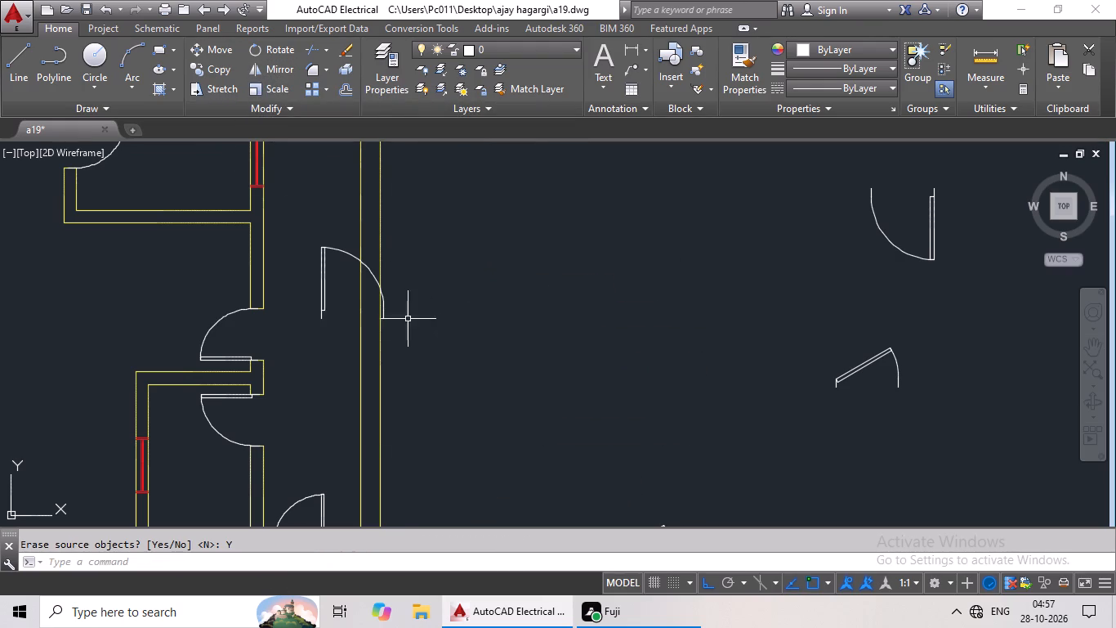
# Copy the mirrored door and paste it at the midpoint of the south entrance's west jamb.
pyautogui.click(346, 253)
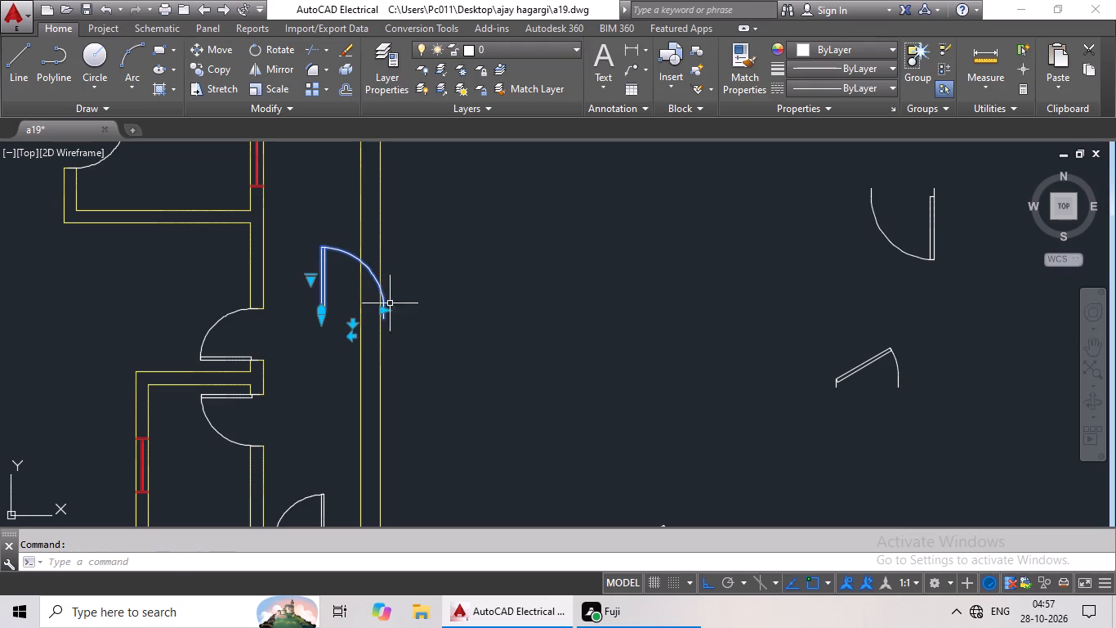
pyautogui.hotkey('ctrl', 'c')
pyautogui.hotkey('ctrl', 'v')
pyautogui.keyDown('ctrl'); pyautogui.scroll(-1, 419, 365); pyautogui.keyUp('ctrl')
pyautogui.moveTo(428, 370); pyautogui.dragTo(493, 299, button='middle')
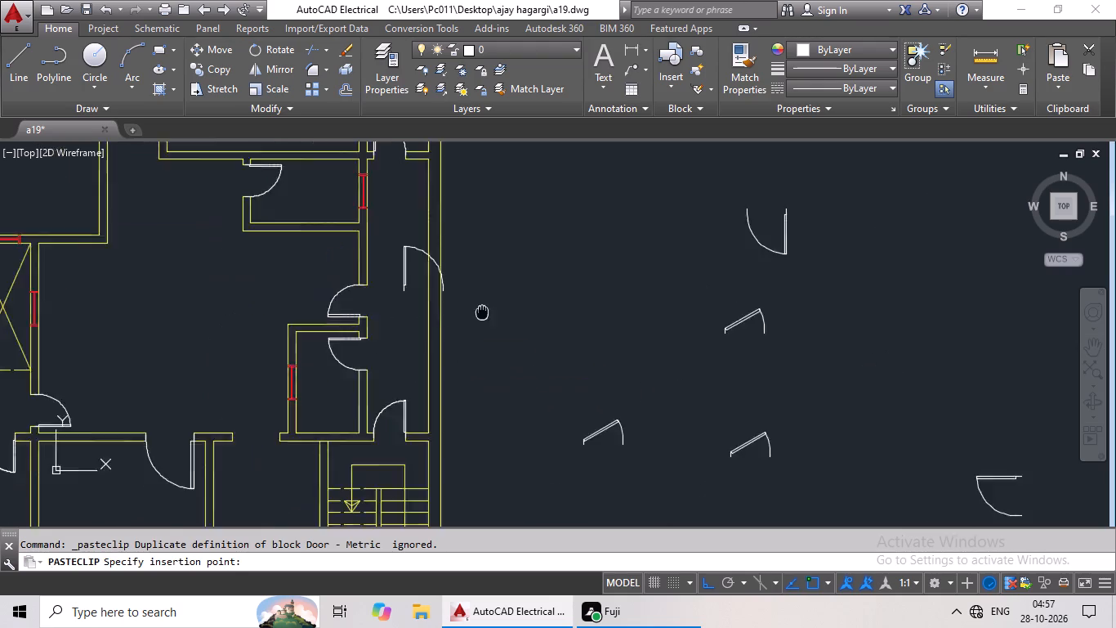
pyautogui.moveTo(493, 299); pyautogui.dragTo(558, 219, button='middle')
pyautogui.moveTo(526, 307); pyautogui.dragTo(624, 181, button='middle')
pyautogui.moveTo(519, 339); pyautogui.dragTo(612, 152, button='middle')
pyautogui.moveTo(560, 281); pyautogui.dragTo(591, 241, button='middle')
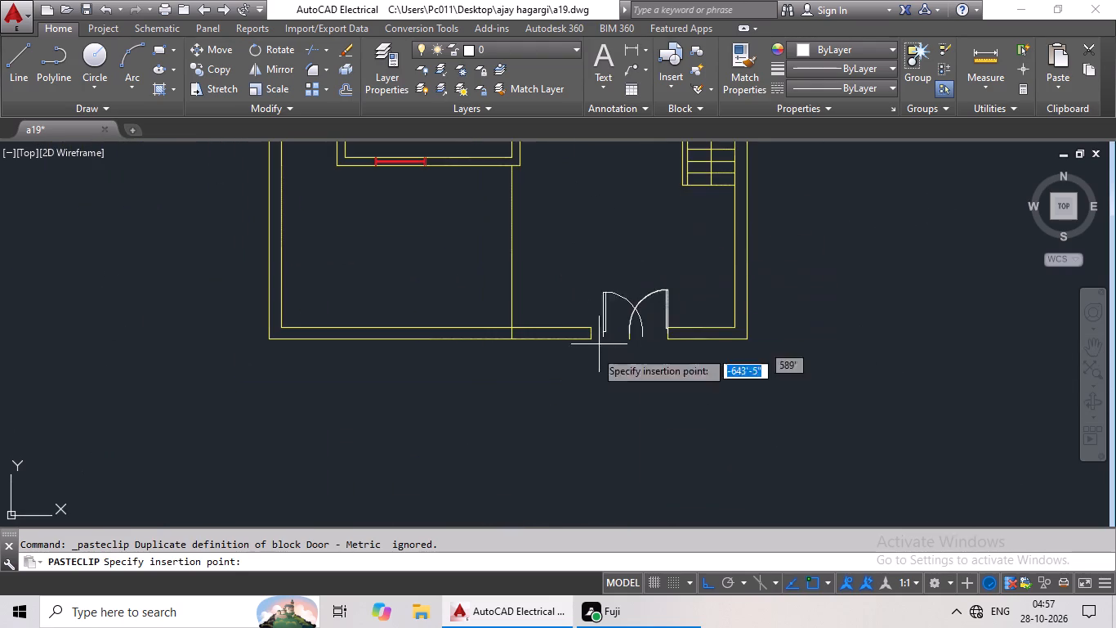
pyautogui.scroll(2, 586, 366)
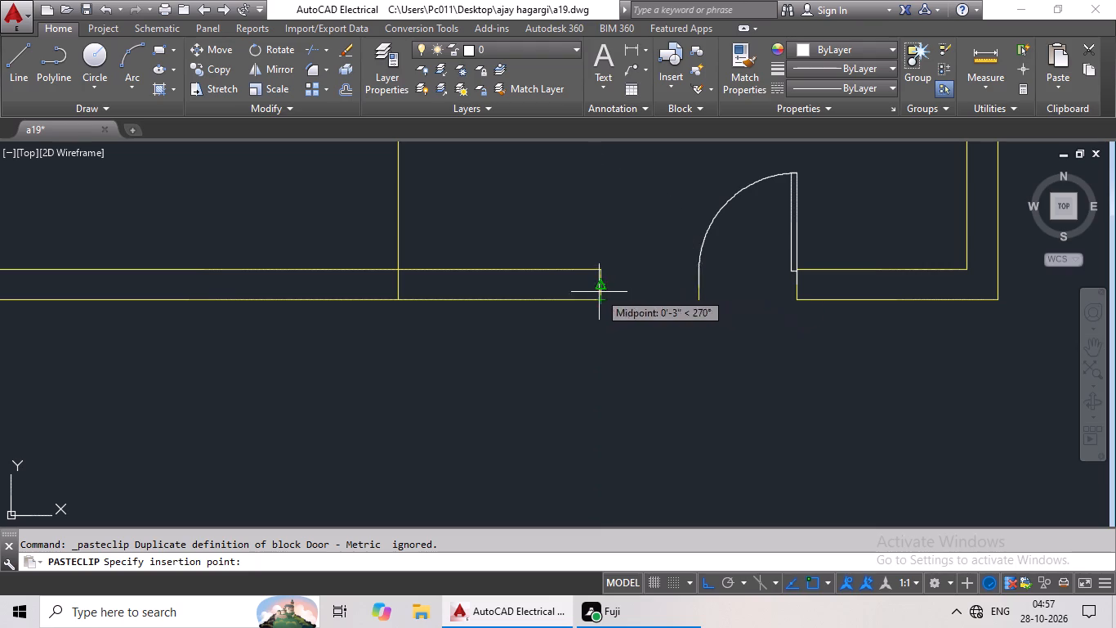
pyautogui.scroll(2, 602, 289)
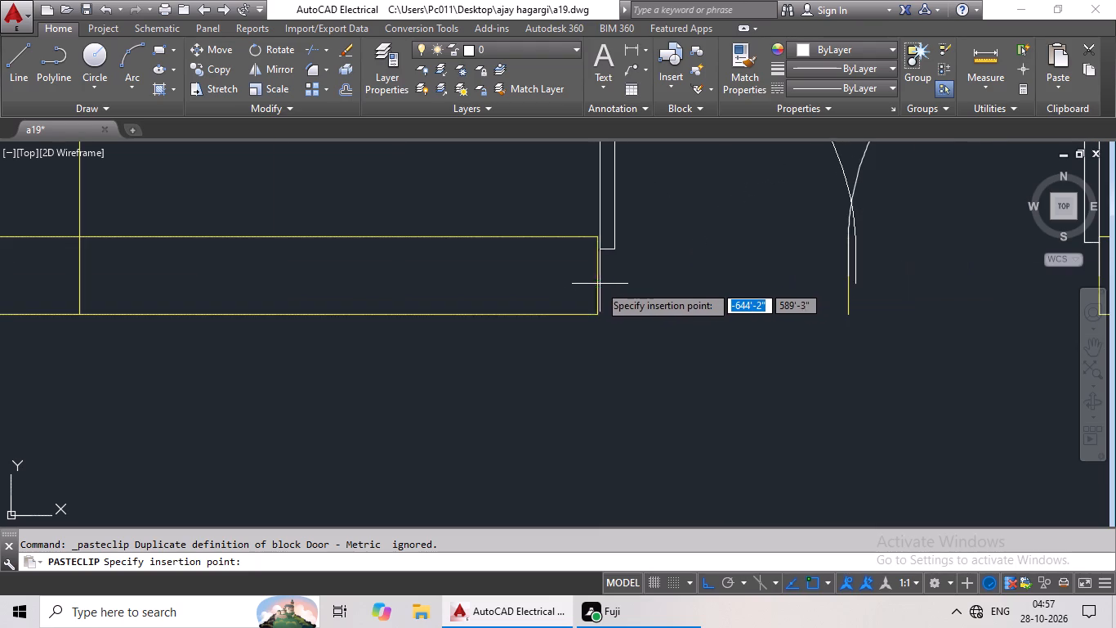
pyautogui.click(600, 278)
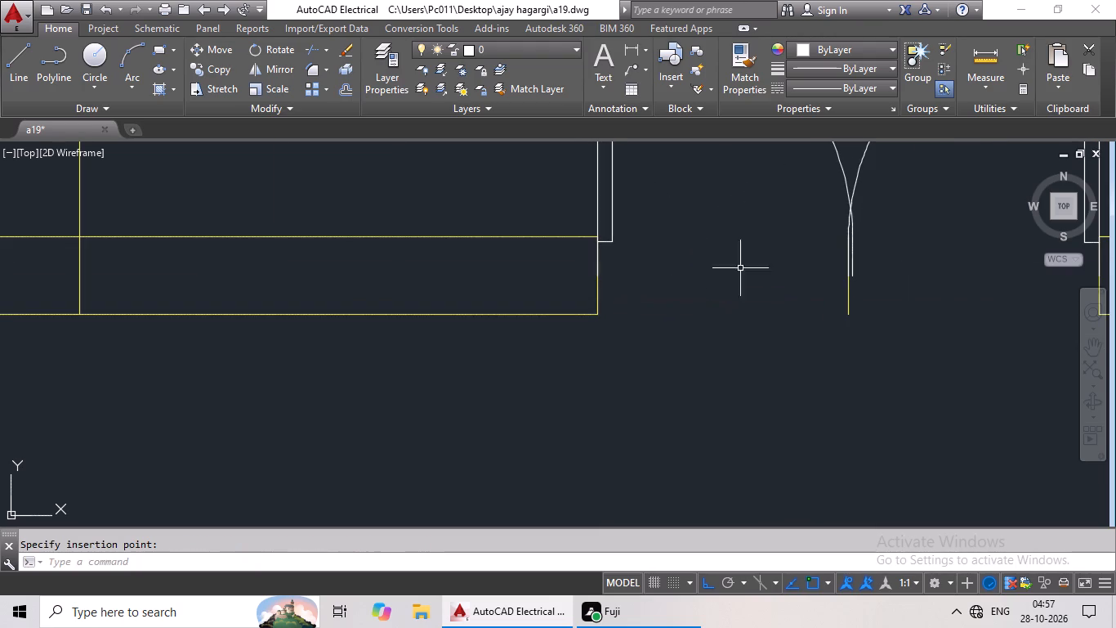
# Scale the south entrance's west door by reference from the west jamb midpoint so its swing end meets the centre mark.
pyautogui.click(853, 257)
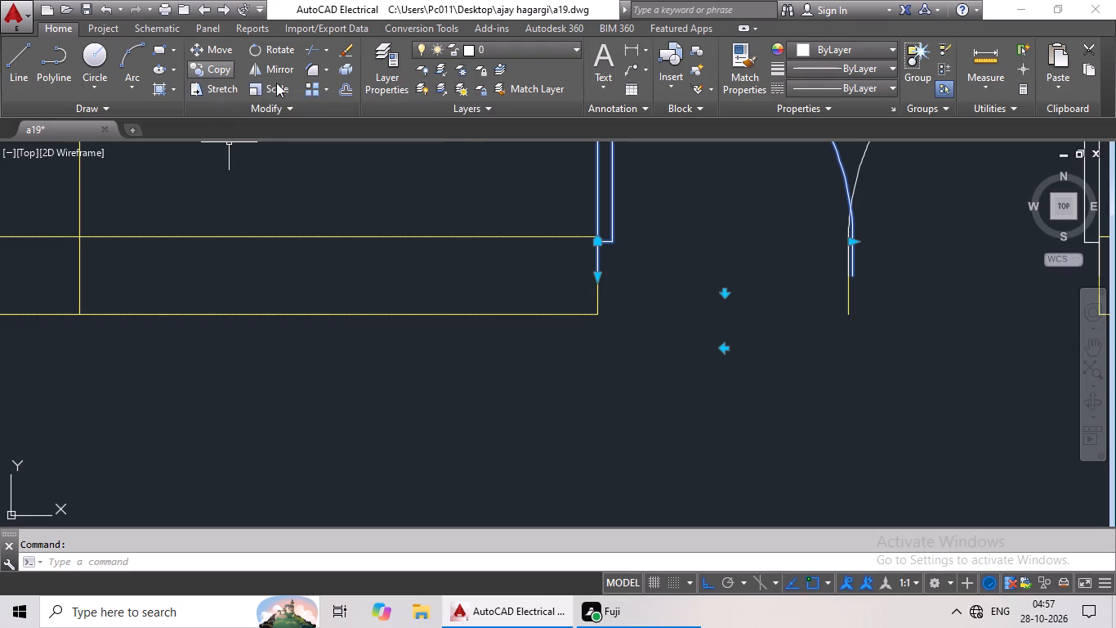
pyautogui.click(279, 92)
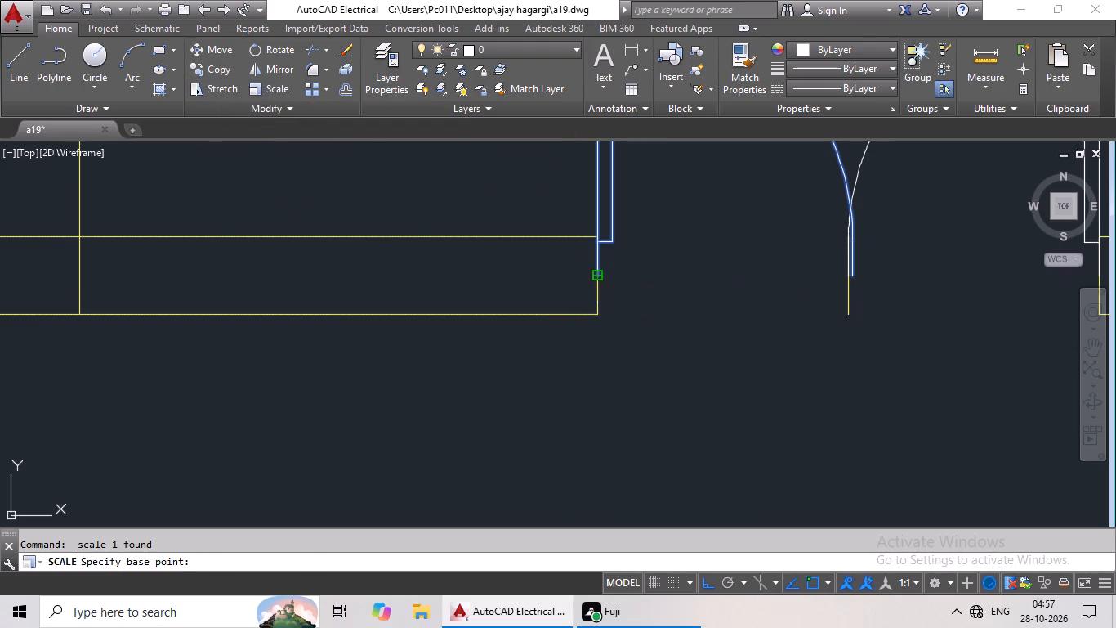
pyautogui.click(597, 274)
pyautogui.click(283, 558)
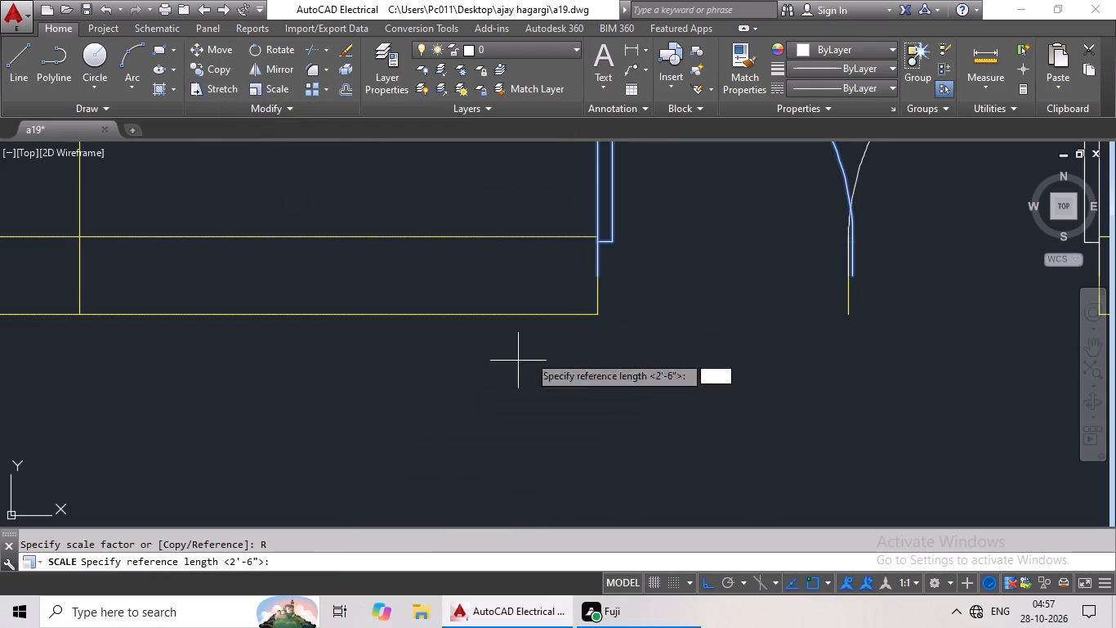
pyautogui.click(596, 273)
pyautogui.scroll(3, 865, 267)
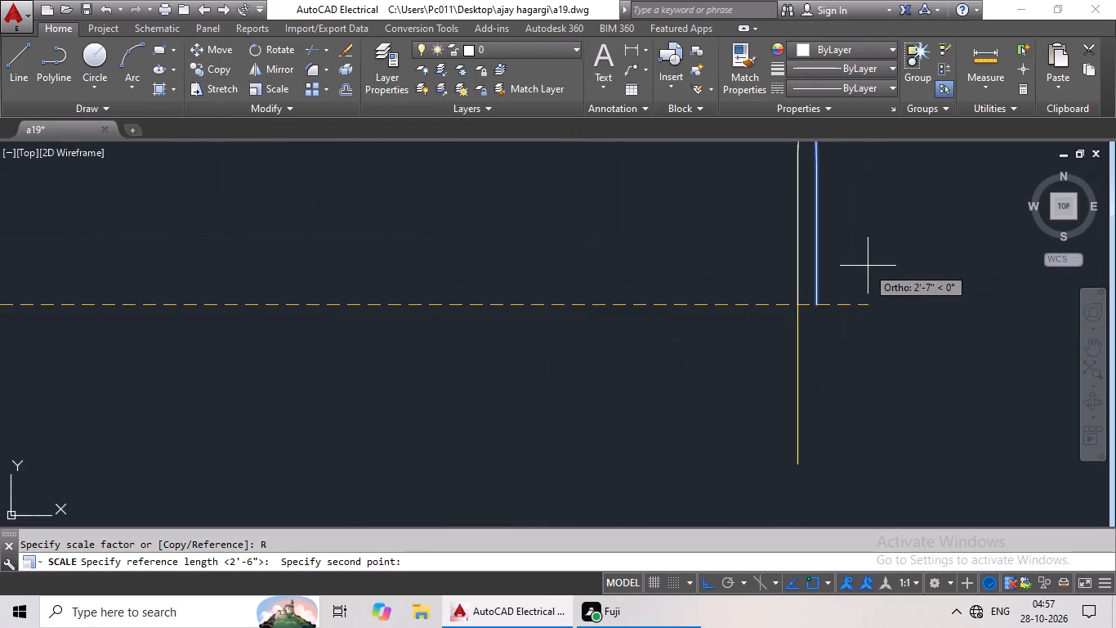
pyautogui.click(815, 300)
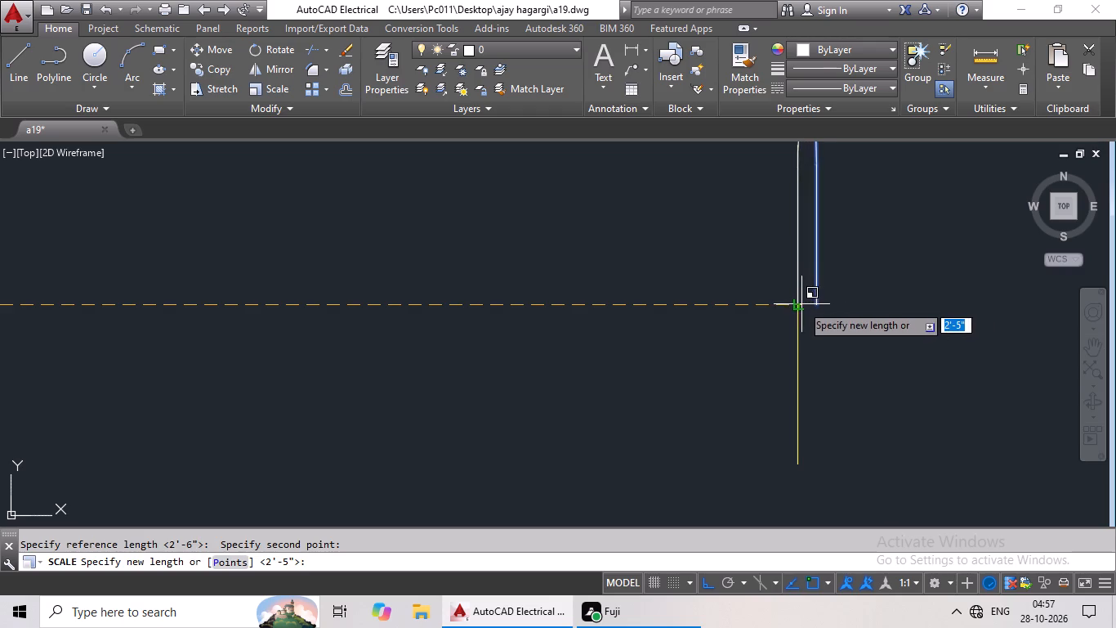
pyautogui.click(797, 303)
pyautogui.scroll(-7, 822, 301)
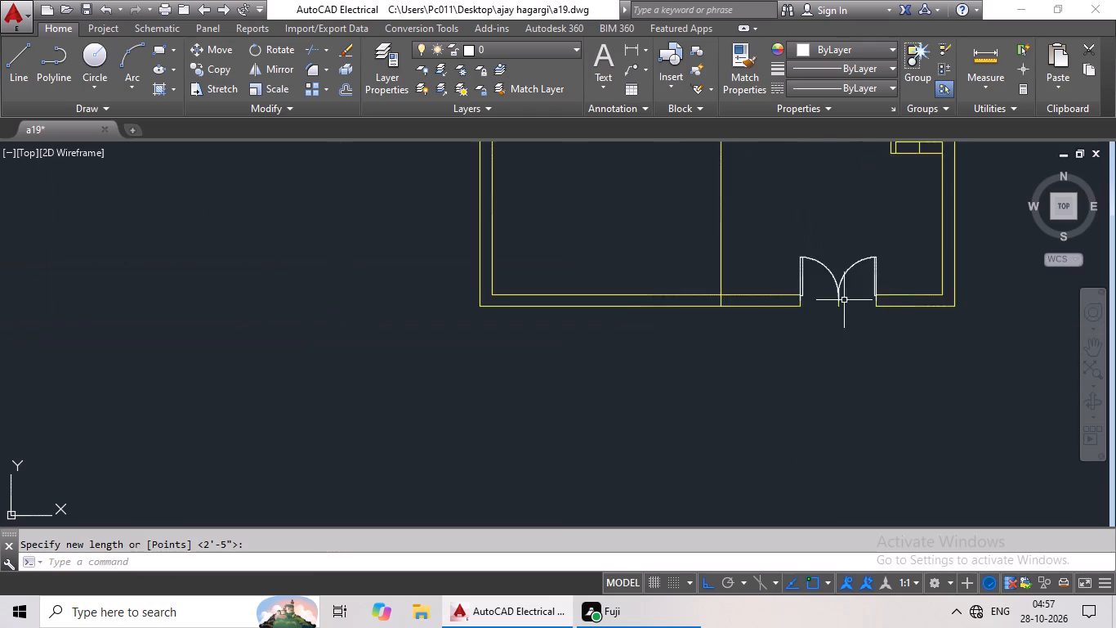
# Delete the stray door standing loose in the east passage, north of the staircase.
pyautogui.moveTo(877, 308); pyautogui.dragTo(533, 464, button='middle')
pyautogui.moveTo(550, 278); pyautogui.dragTo(458, 508, button='middle')
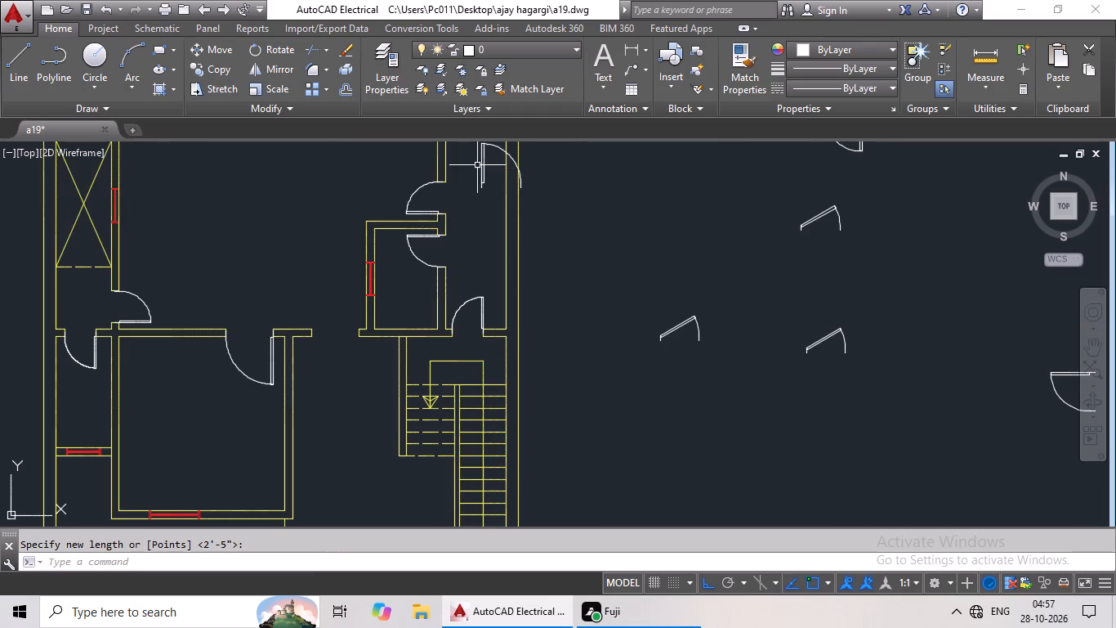
pyautogui.click(481, 168)
pyautogui.press('Delete')
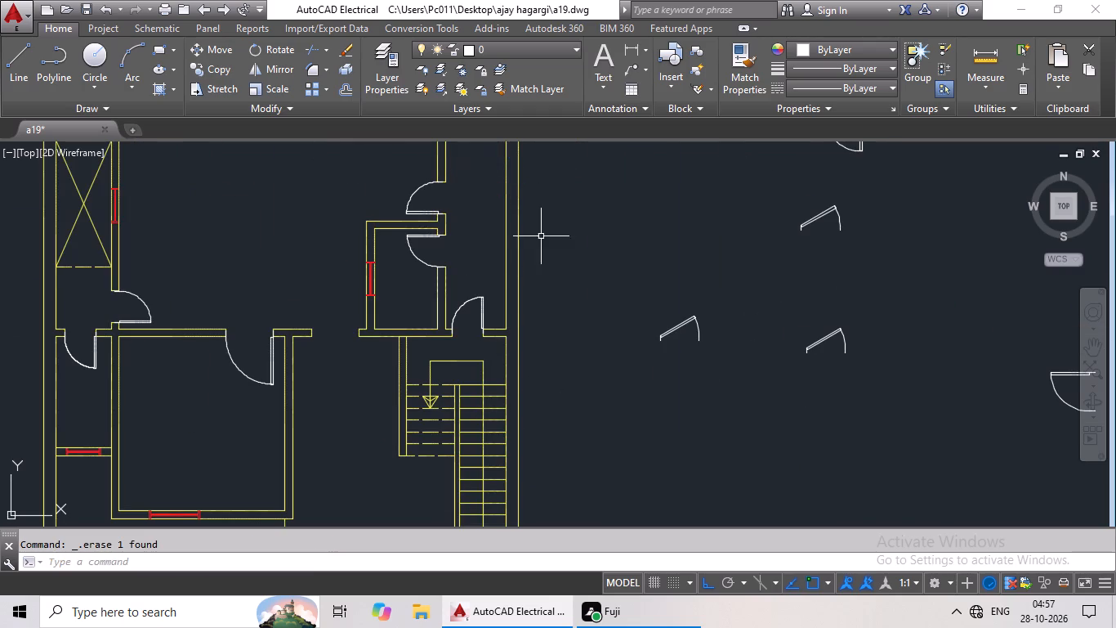
# Delete all the leftover loose door blocks lying outside the east wall of the plan.
pyautogui.scroll(-4, 554, 234)
pyautogui.moveTo(544, 292); pyautogui.dragTo(513, 320, button='middle')
pyautogui.scroll(3, 524, 303)
pyautogui.moveTo(547, 285); pyautogui.dragTo(491, 382, button='middle')
pyautogui.moveTo(537, 329); pyautogui.dragTo(448, 441, button='middle')
pyautogui.scroll(-1, 499, 357)
pyautogui.moveTo(601, 288); pyautogui.dragTo(602, 290)
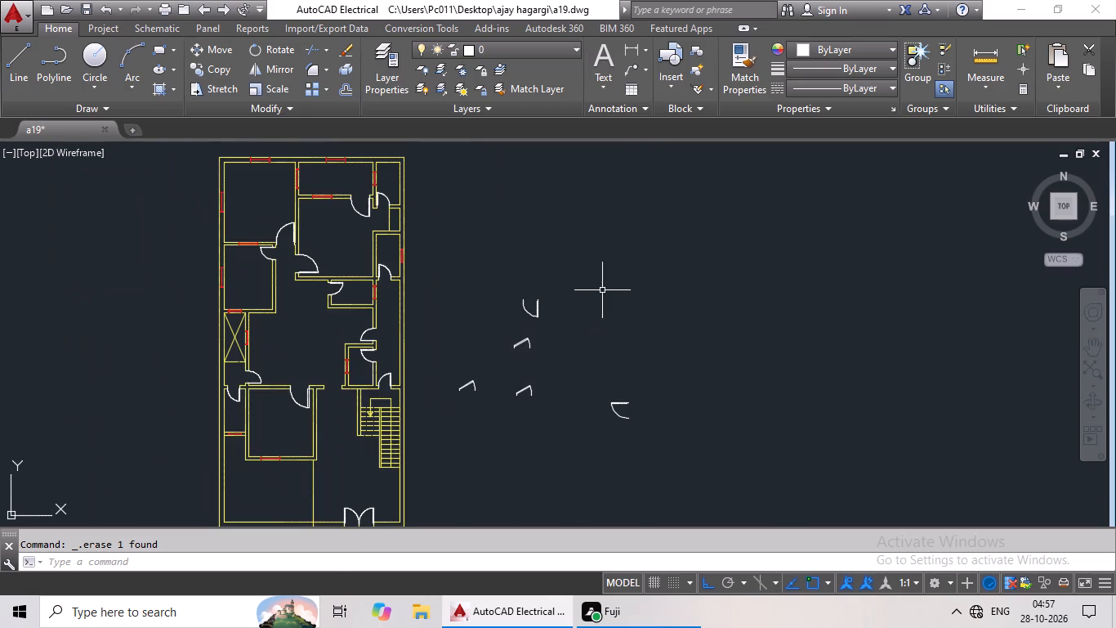
pyautogui.moveTo(602, 290); pyautogui.dragTo(786, 497)
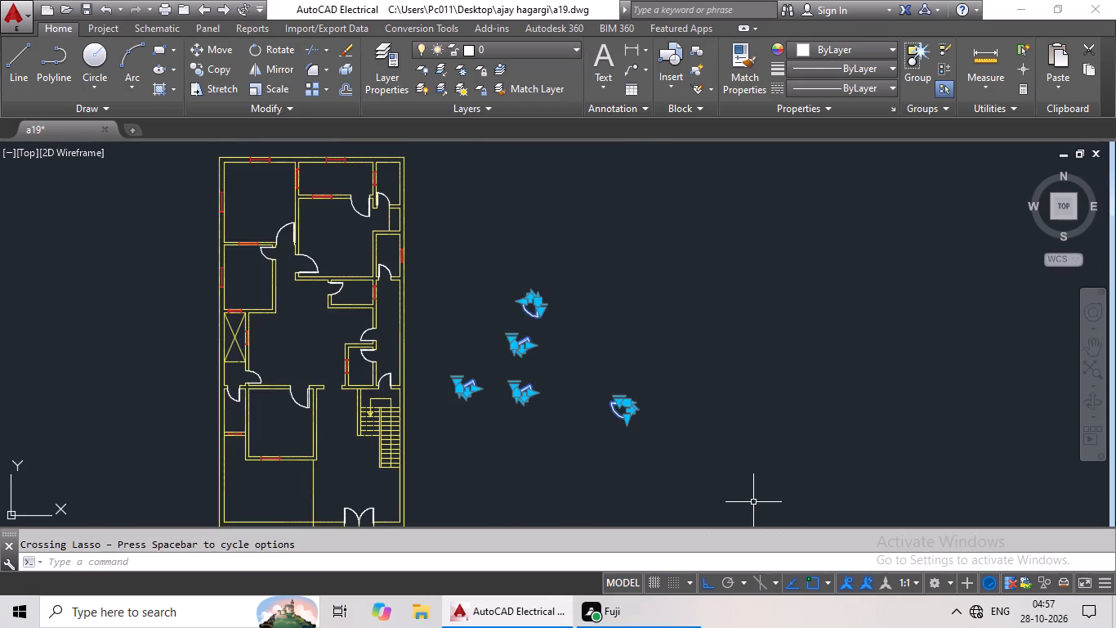
pyautogui.press('Delete')
pyautogui.press('Escape')
pyautogui.press('Escape')
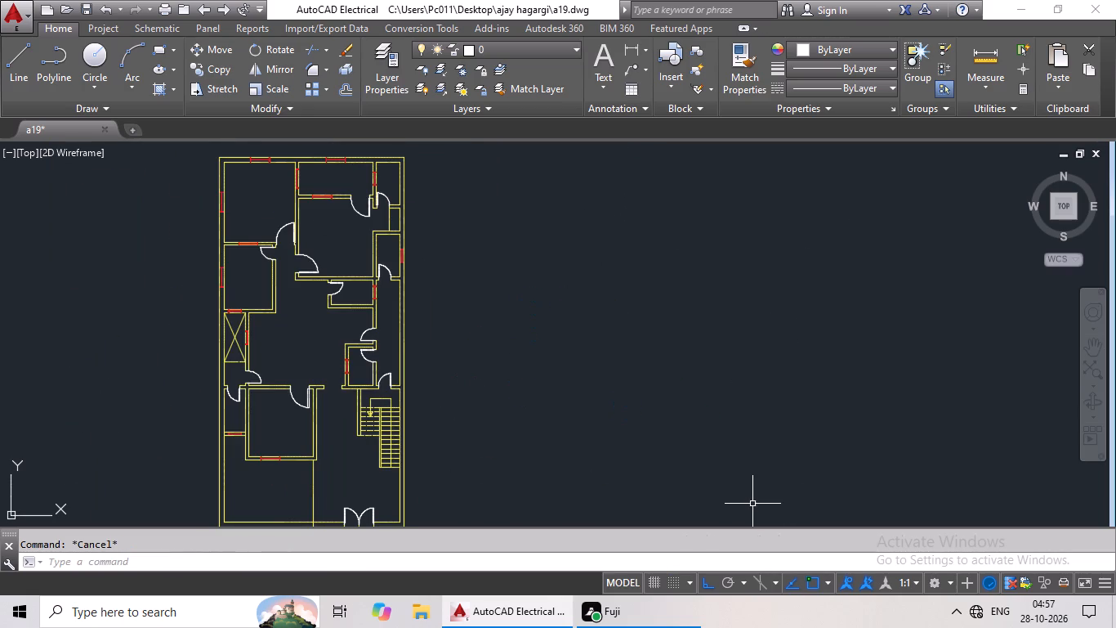
# Open DesignCenter and insert the Dining Set - 36 x 72 in. block at scale 1 in the empty area east of the plan.
pyautogui.write('dc')
pyautogui.press('space')
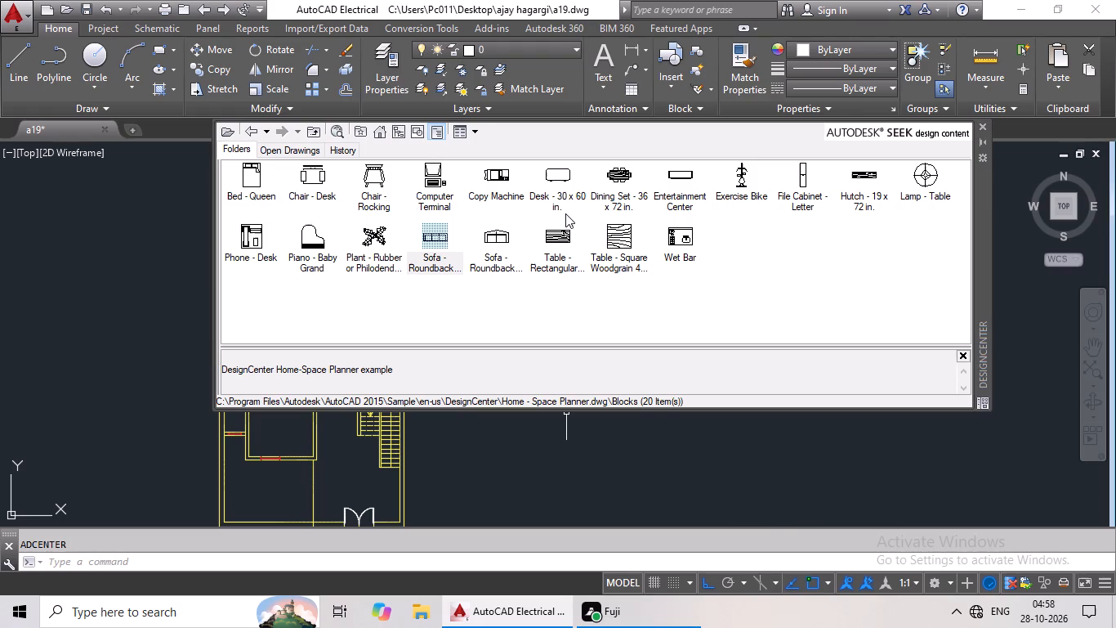
pyautogui.doubleClick(623, 176)
pyautogui.click(591, 405)
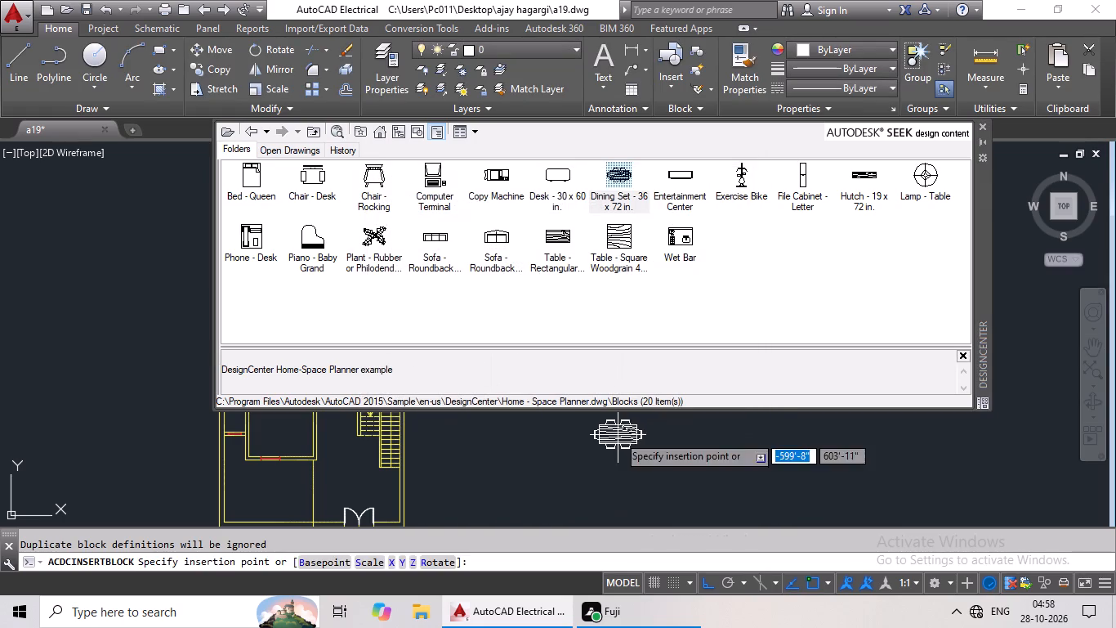
pyautogui.click(618, 435)
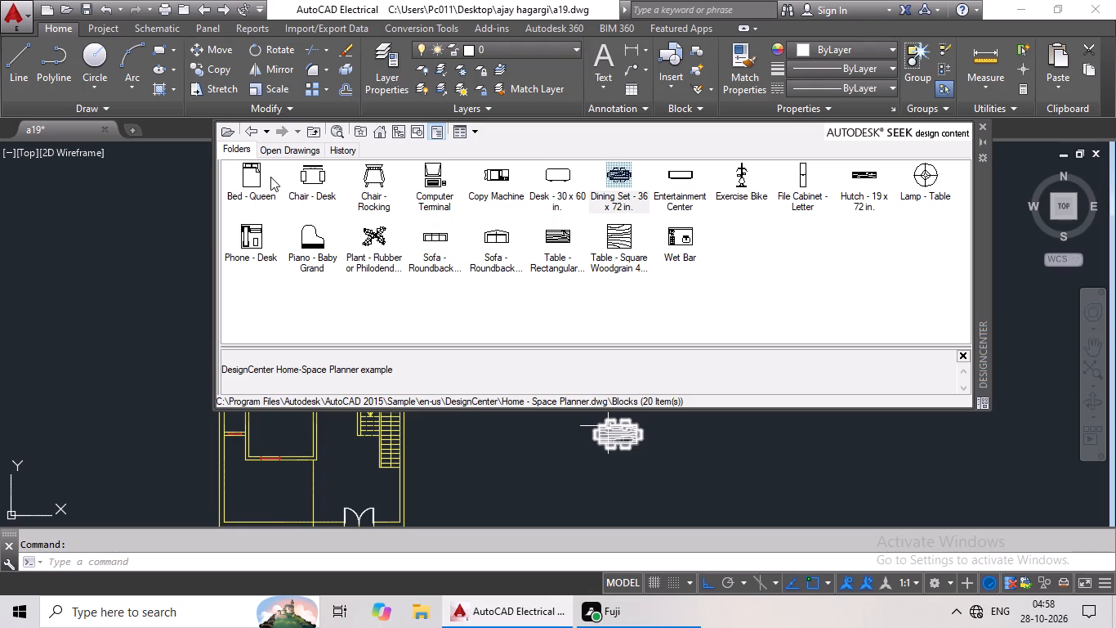
# Insert two Bed - Queen blocks at scale 1 and rotation 0, southwest and southeast of the dining set.
pyautogui.doubleClick(260, 177)
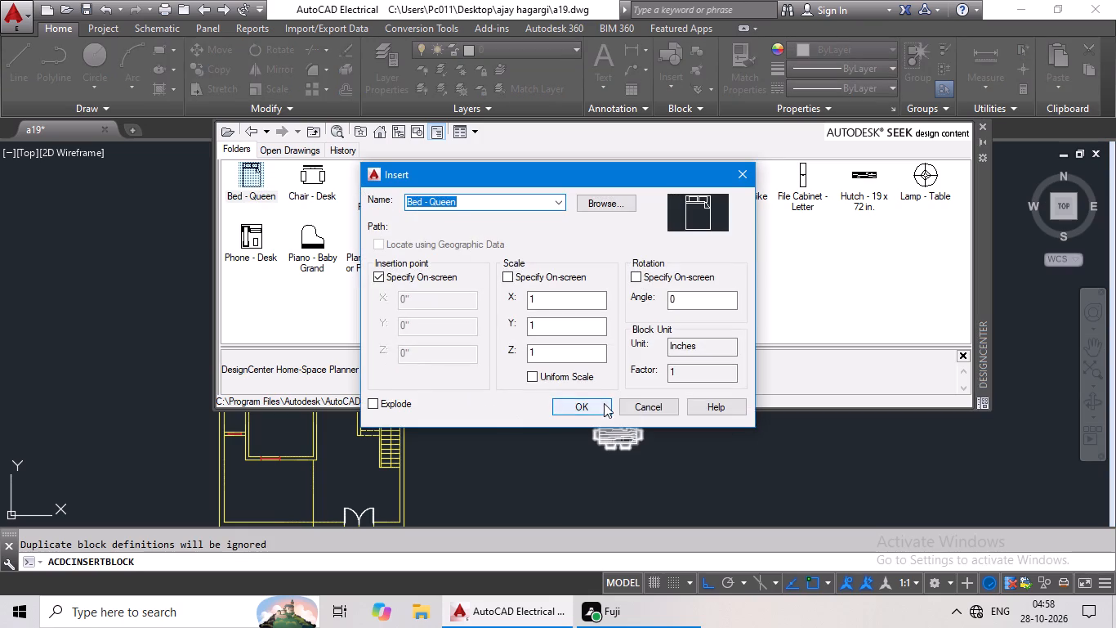
pyautogui.click(604, 402)
pyautogui.click(551, 446)
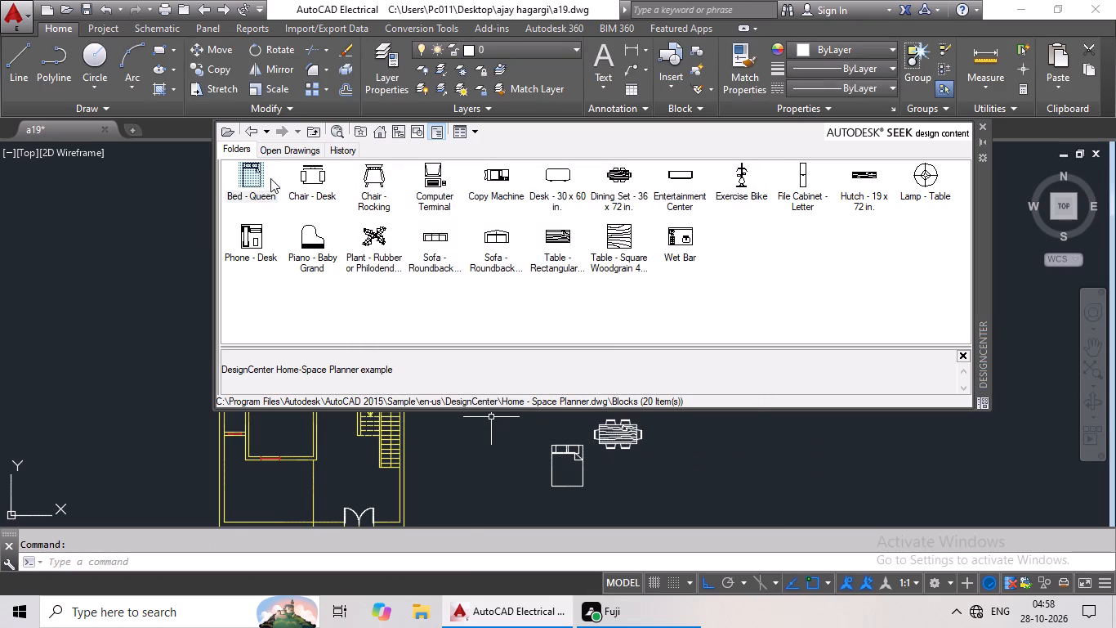
pyautogui.doubleClick(254, 179)
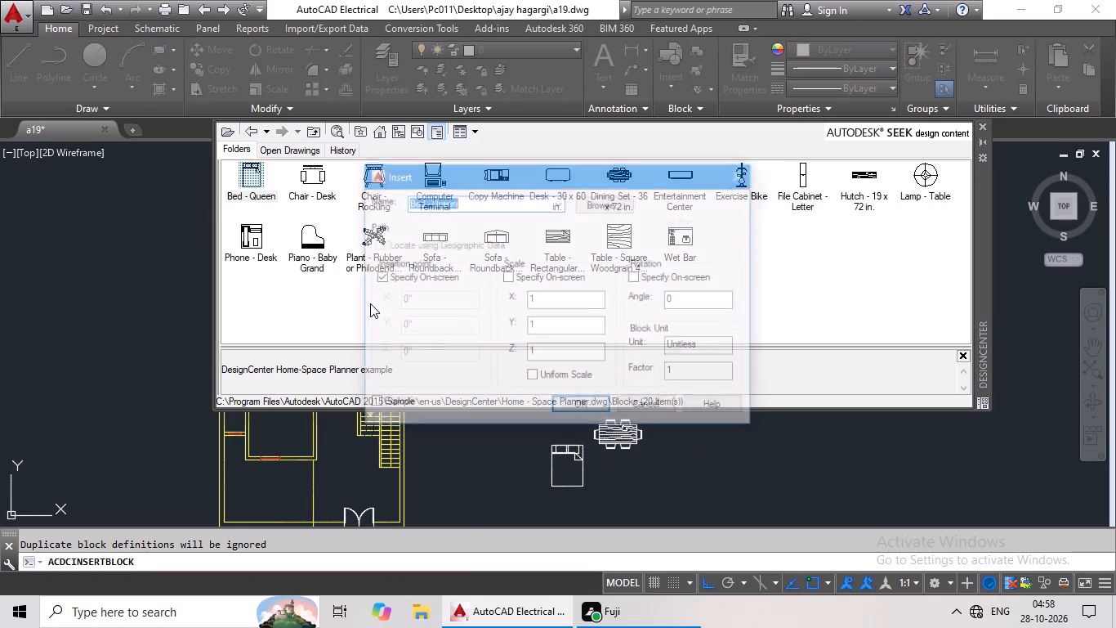
pyautogui.click(593, 409)
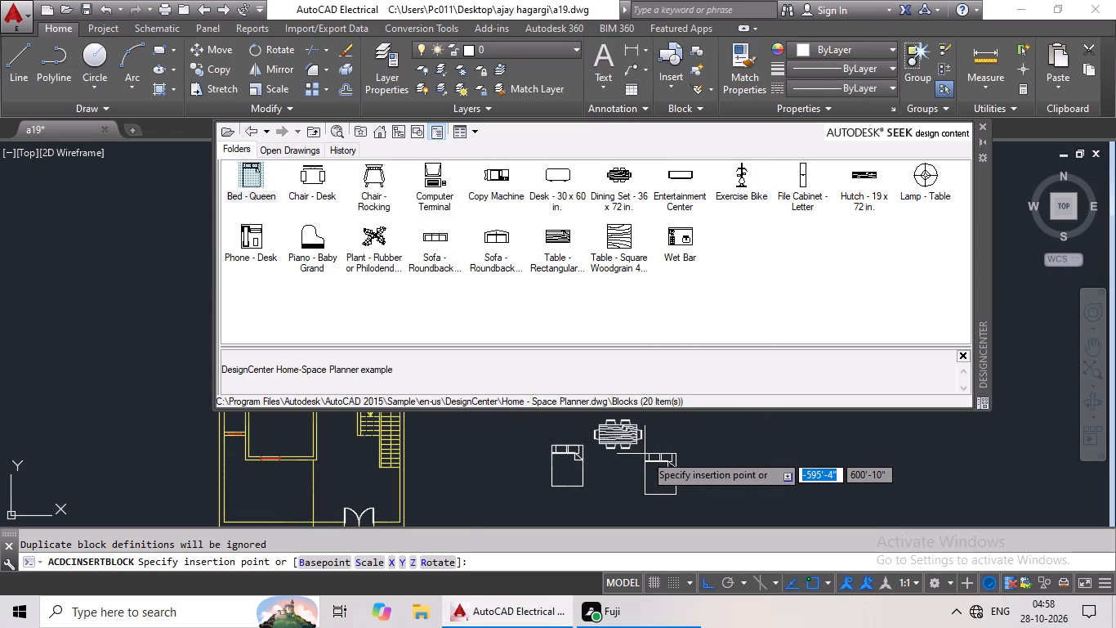
pyautogui.click(645, 454)
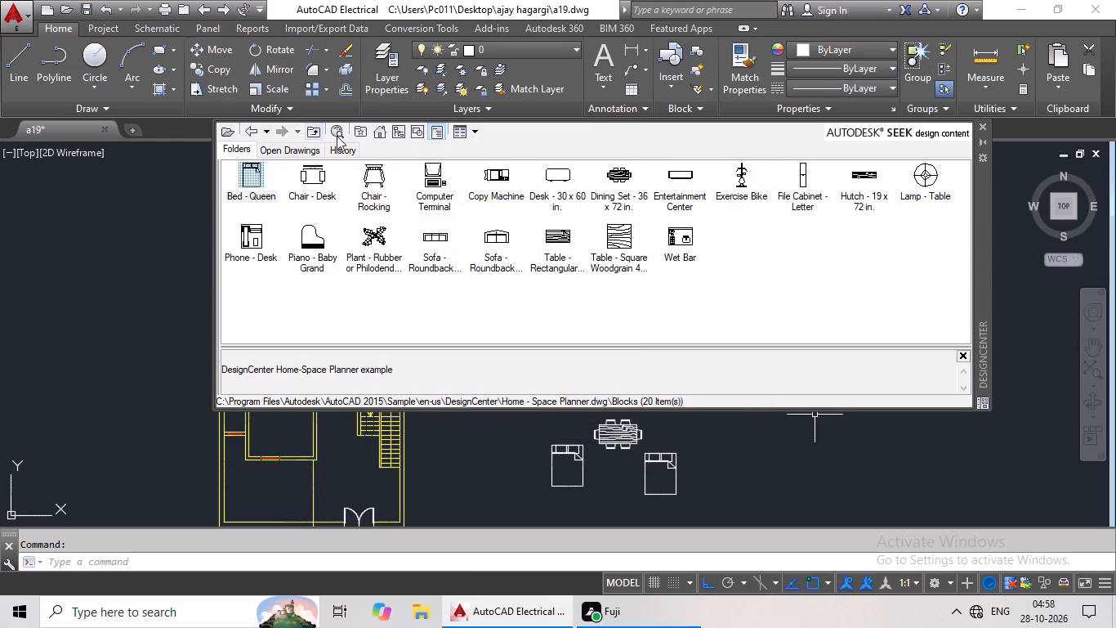
# Open the blocks of the DesignCenter sample Kitchens.dwg and insert Sink-double - 36 in top east of the dining set.
pyautogui.click(380, 133)
pyautogui.doubleClick(382, 164)
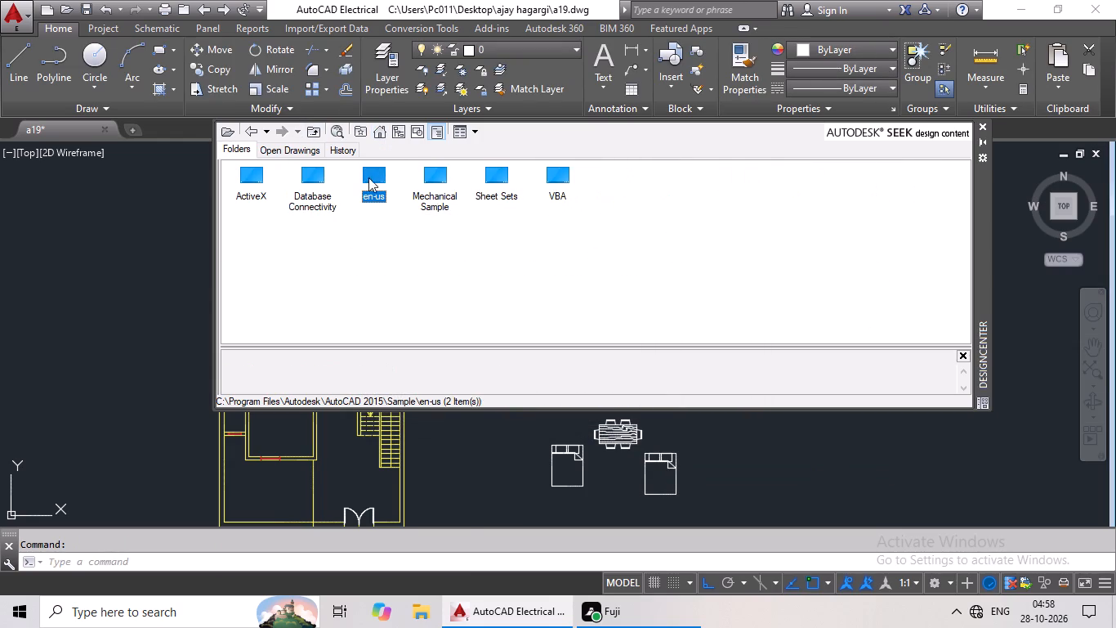
pyautogui.doubleClick(264, 177)
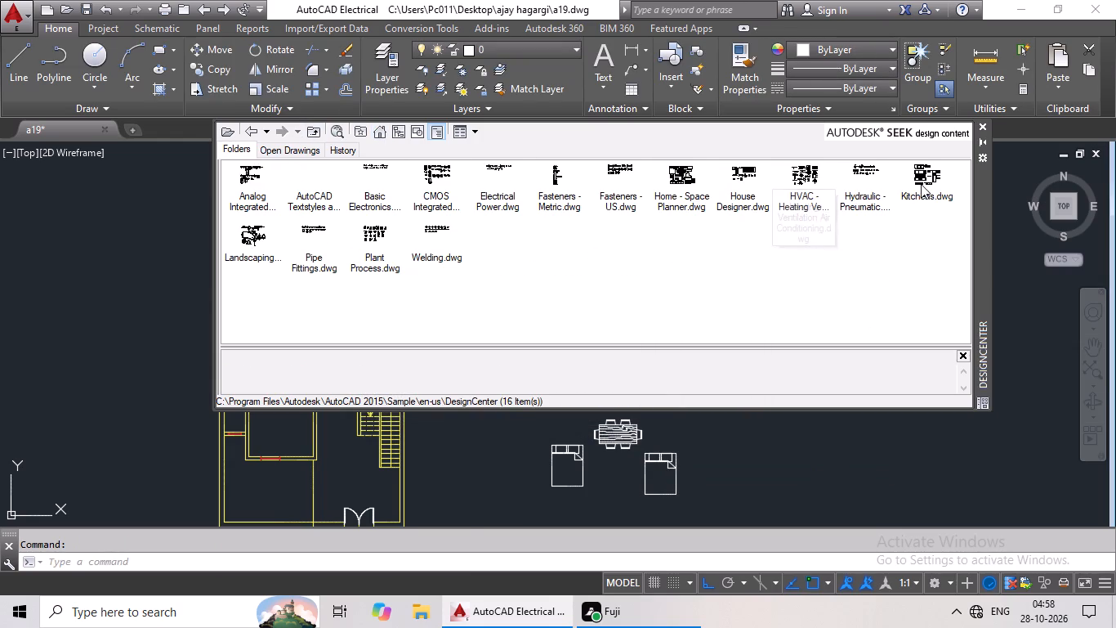
pyautogui.doubleClick(922, 184)
pyautogui.doubleClick(261, 189)
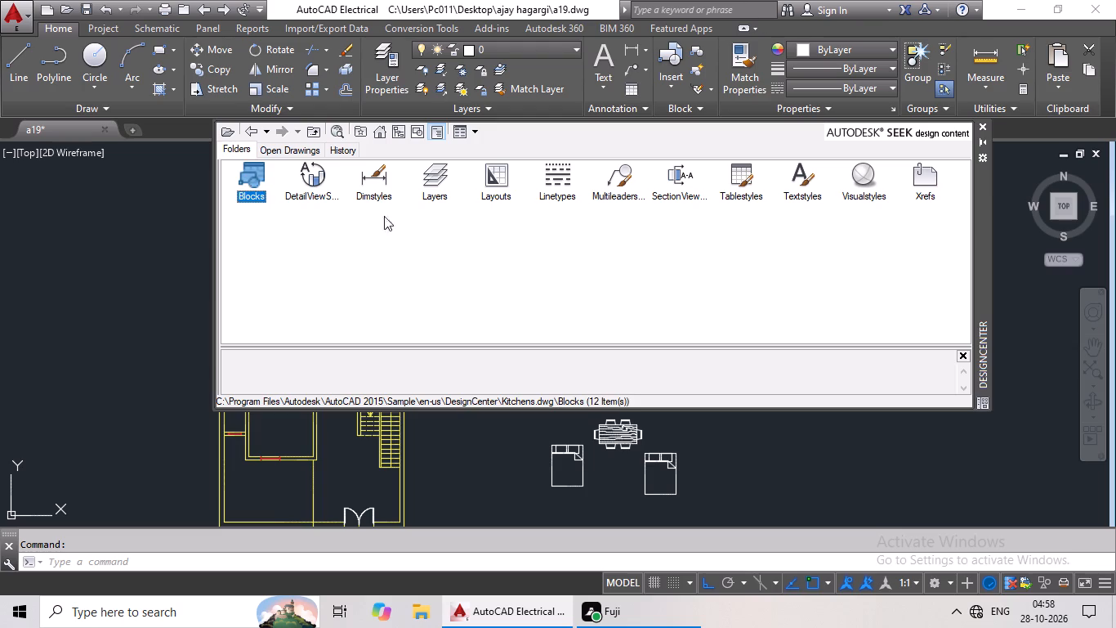
pyautogui.doubleClick(565, 242)
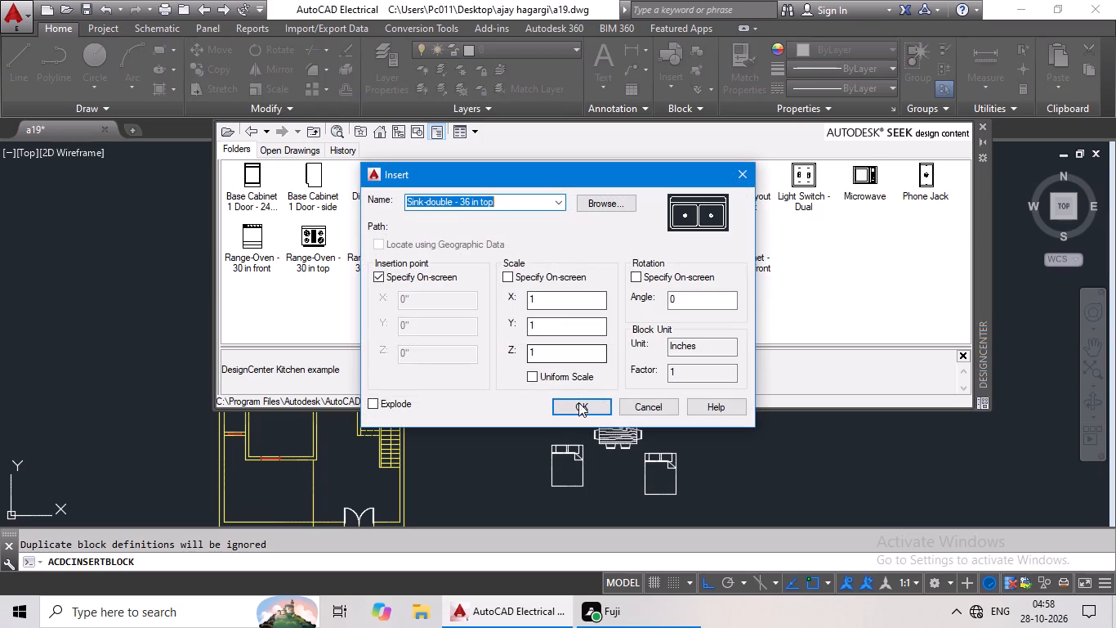
pyautogui.click(578, 406)
pyautogui.click(713, 433)
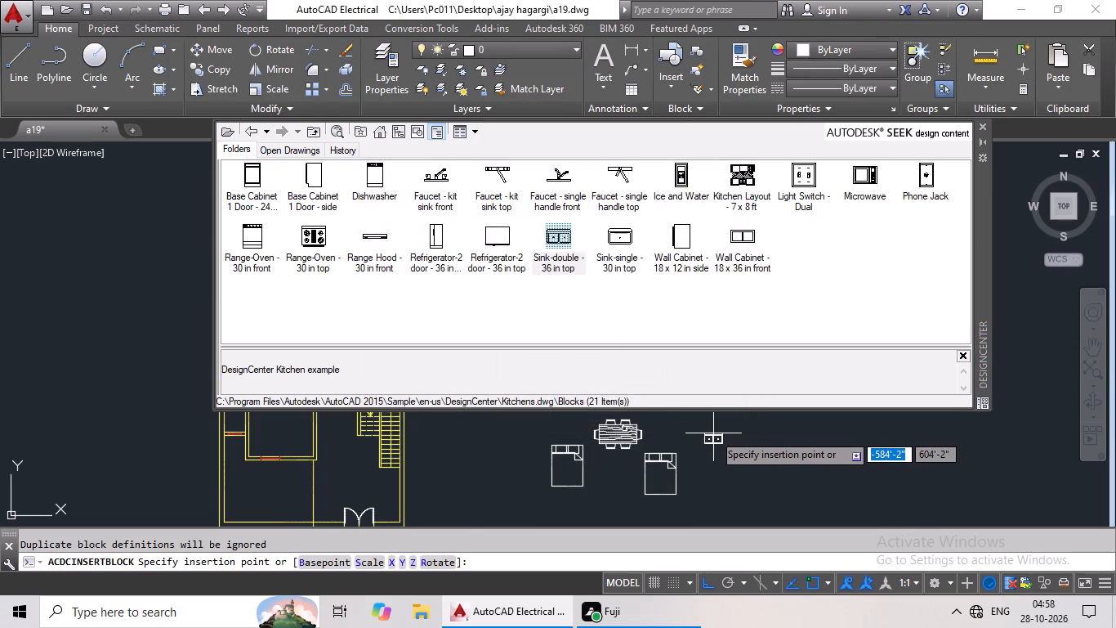
# Insert the Range-Oven - 30 in top block at scale 1 just south of the double sink.
pyautogui.doubleClick(323, 231)
pyautogui.click(576, 408)
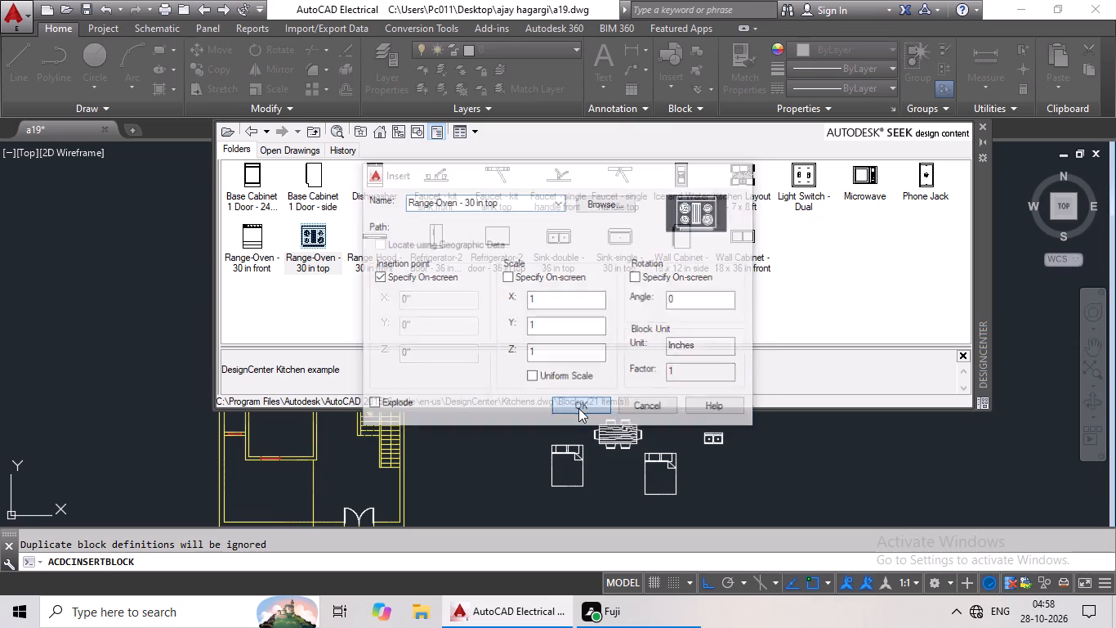
pyautogui.click(705, 459)
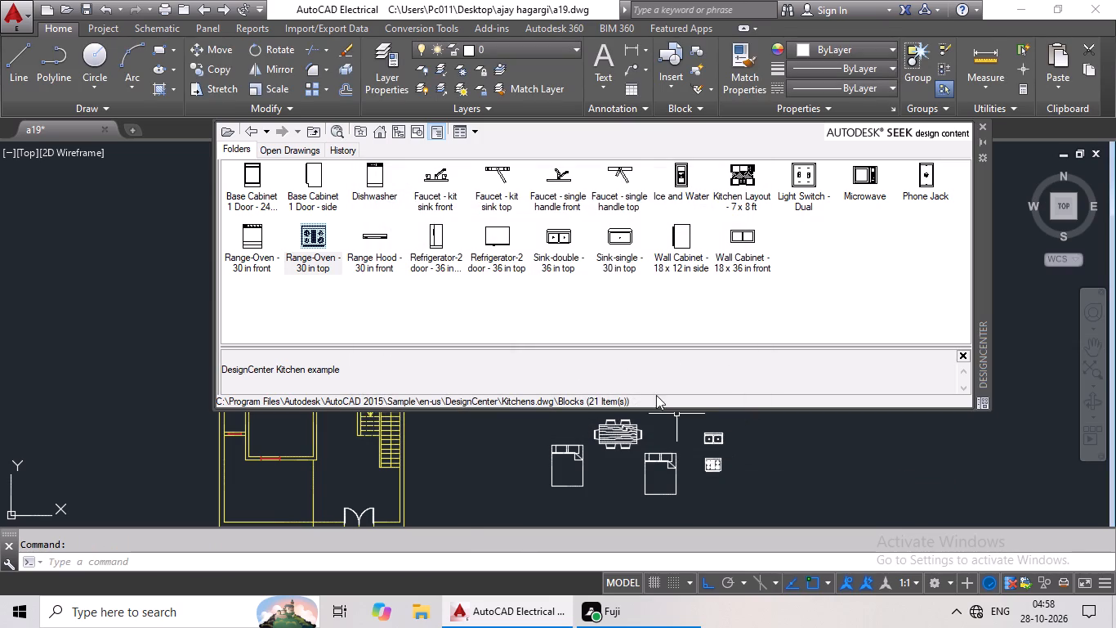
# Open the blocks of the DesignCenter sample House Designer.dwg and insert Toilet - top east of the double sink.
pyautogui.click(379, 136)
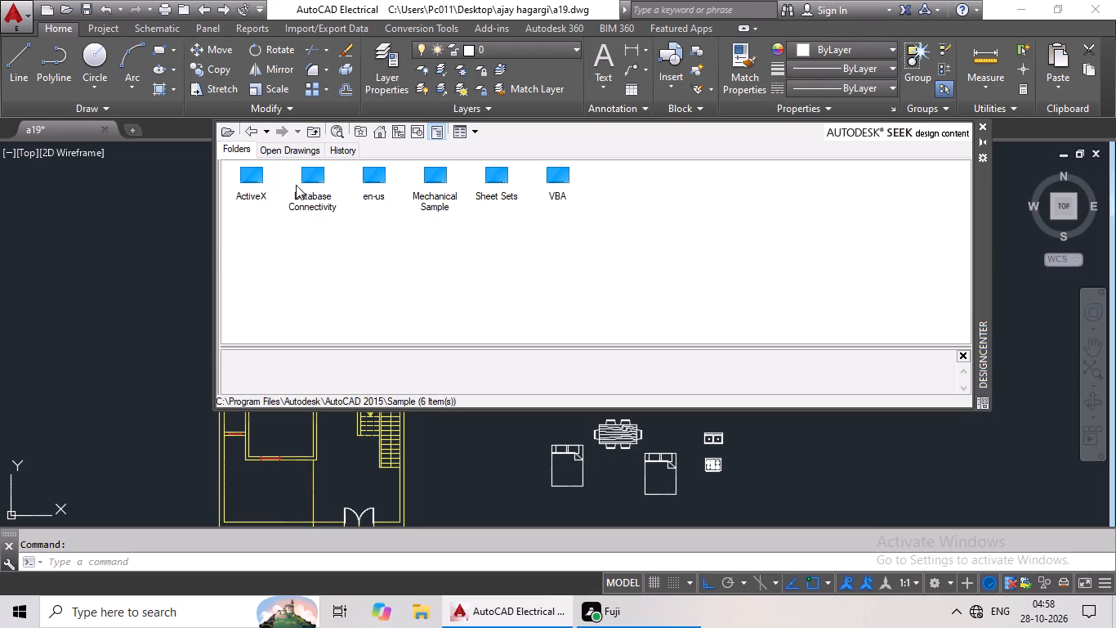
pyautogui.doubleClick(377, 178)
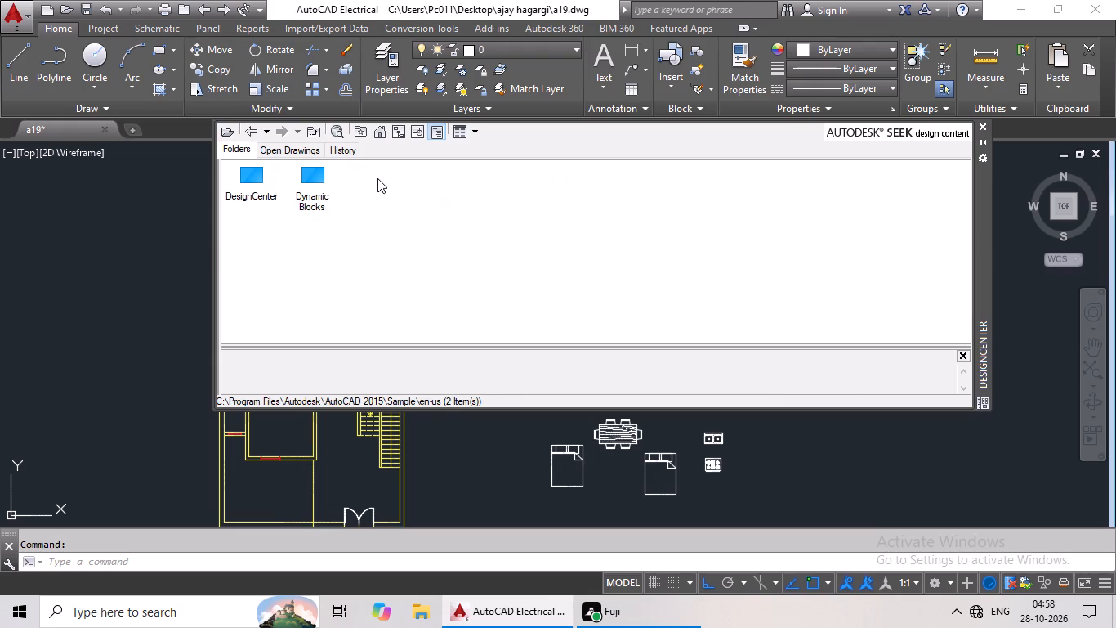
pyautogui.doubleClick(242, 177)
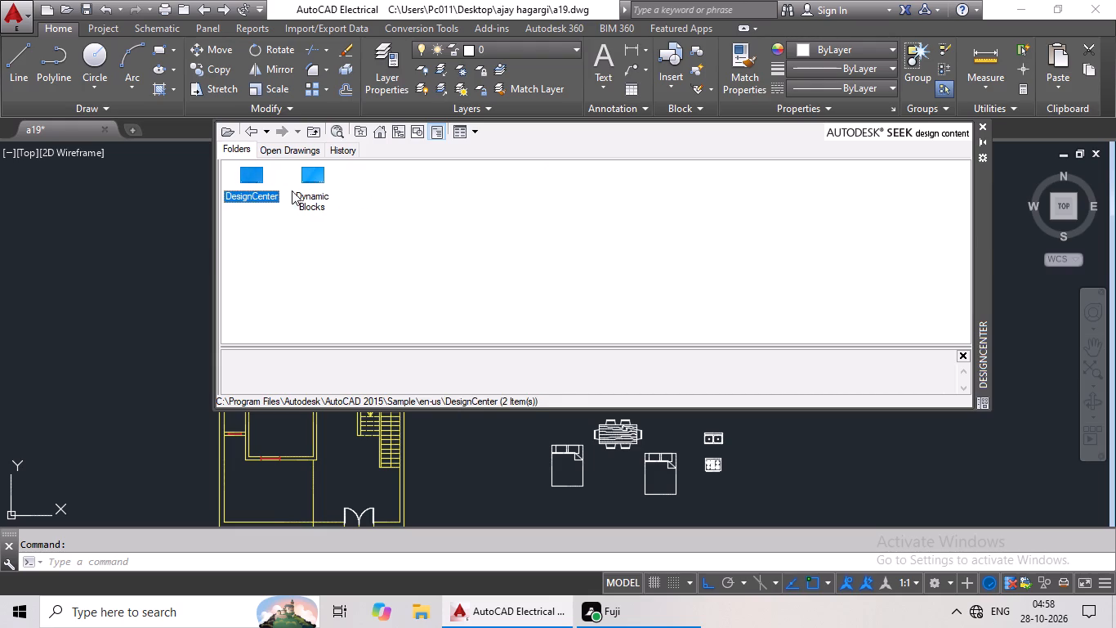
pyautogui.doubleClick(738, 191)
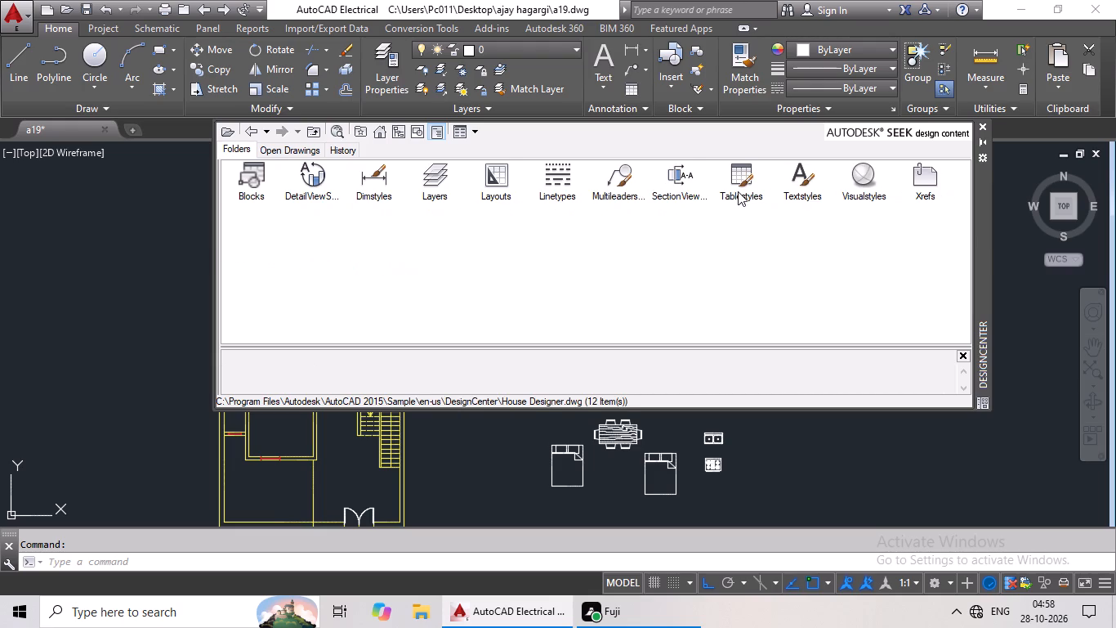
pyautogui.doubleClick(249, 176)
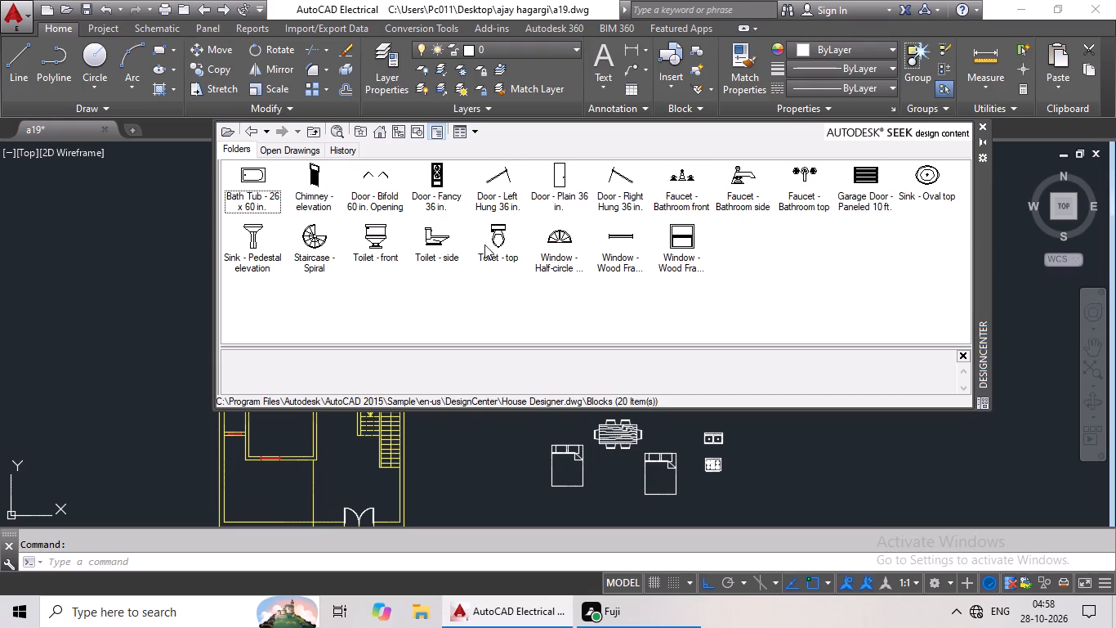
pyautogui.doubleClick(507, 245)
pyautogui.click(578, 410)
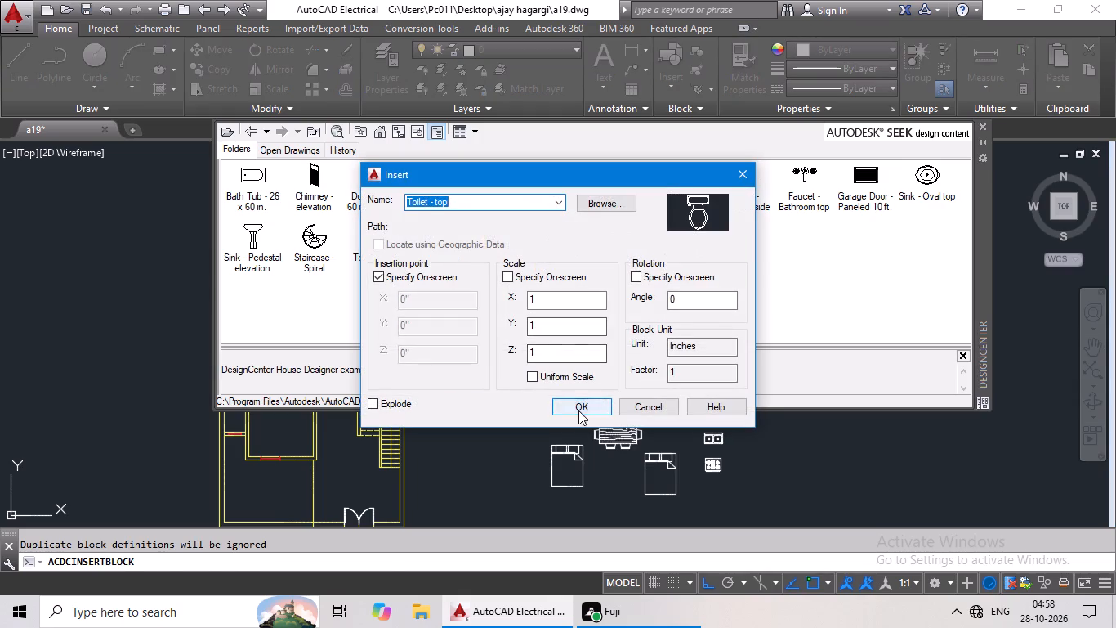
pyautogui.click(779, 434)
# Insert a second Toilet - top block at scale 1 and rotation 0, east of the first toilet, and close DesignCenter.
pyautogui.doubleClick(492, 243)
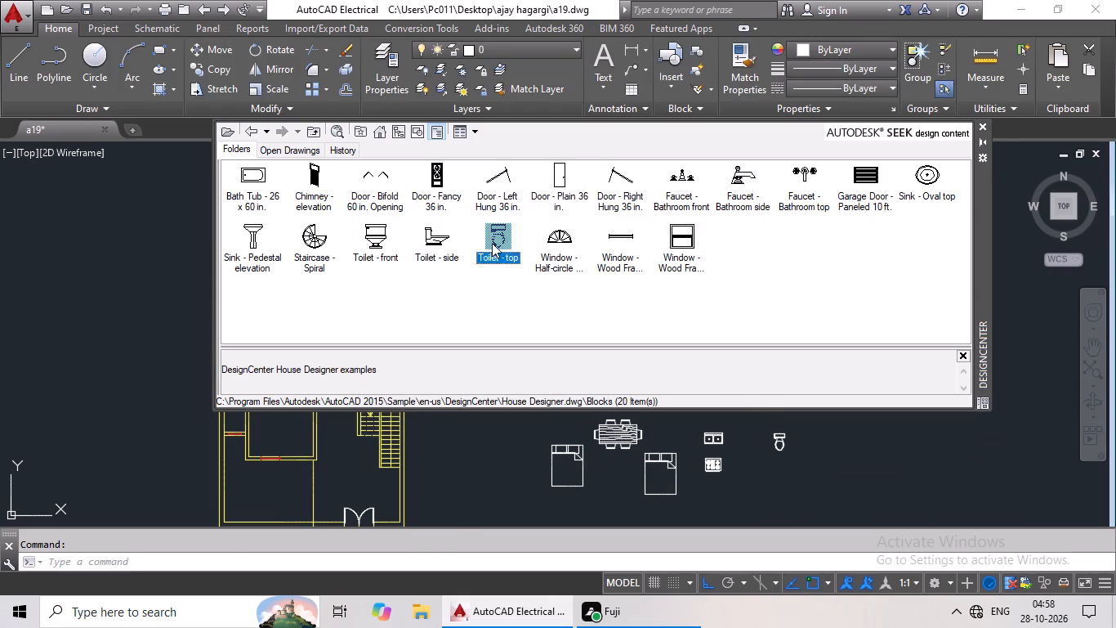
pyautogui.click(586, 401)
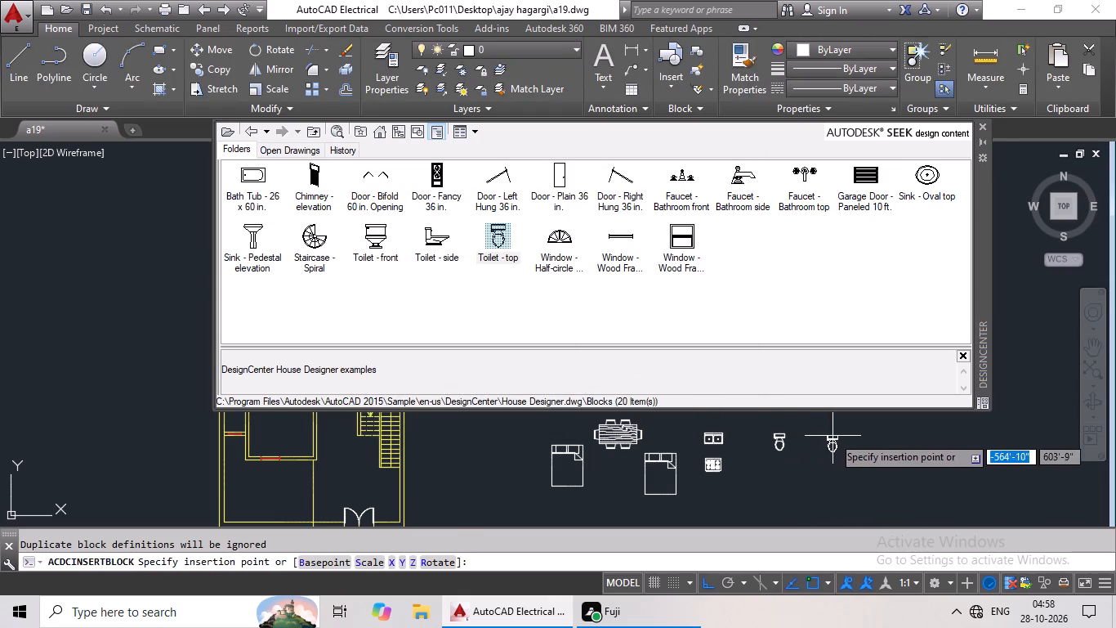
pyautogui.click(833, 436)
pyautogui.click(982, 129)
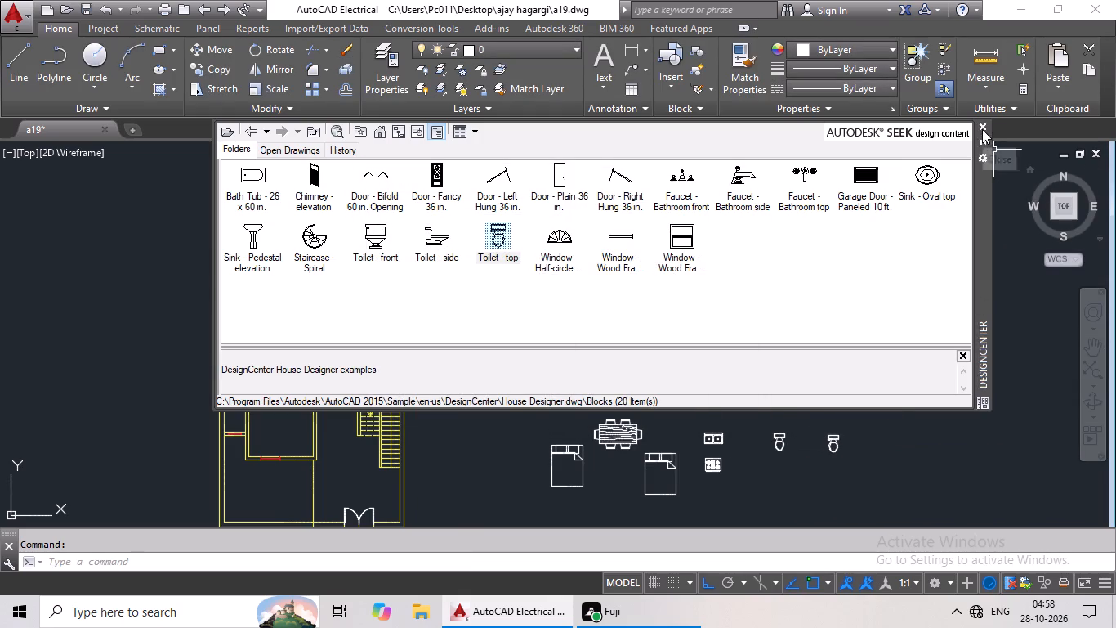
# Copy the western queen bed and paste it into the plan's northwest room, headboard near the north wall.
pyautogui.scroll(-1, 887, 309)
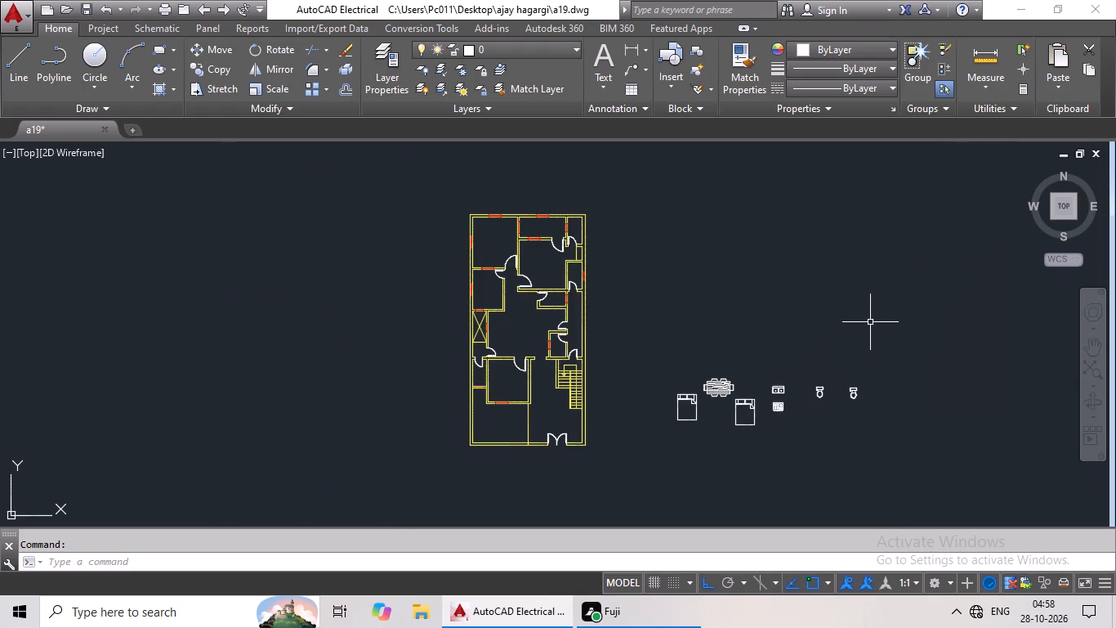
pyautogui.scroll(2, 703, 307)
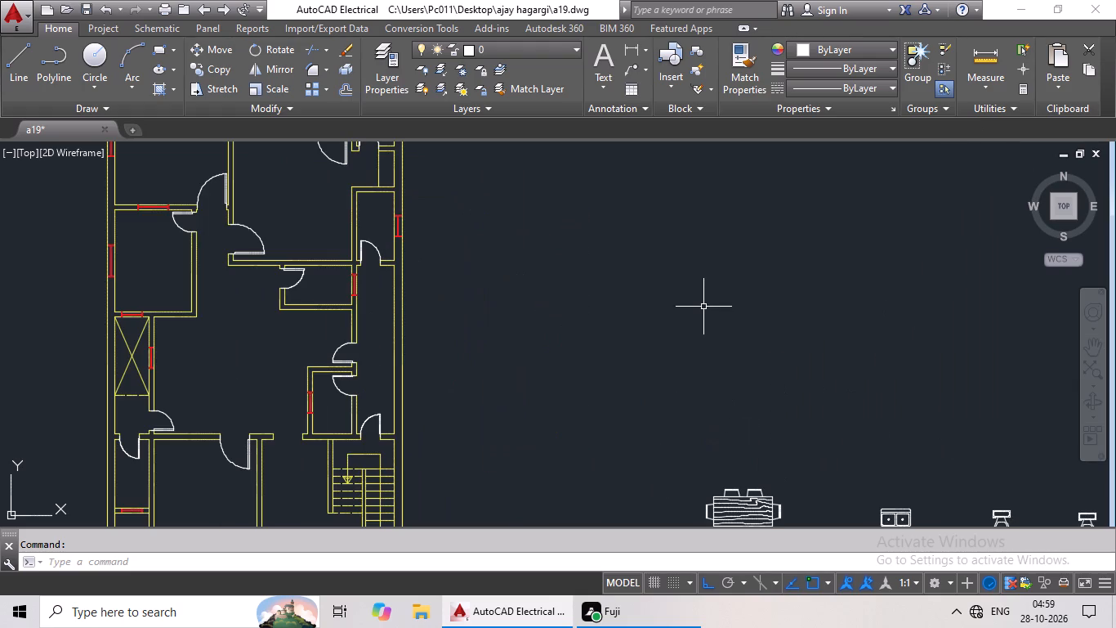
pyautogui.scroll(-1, 703, 307)
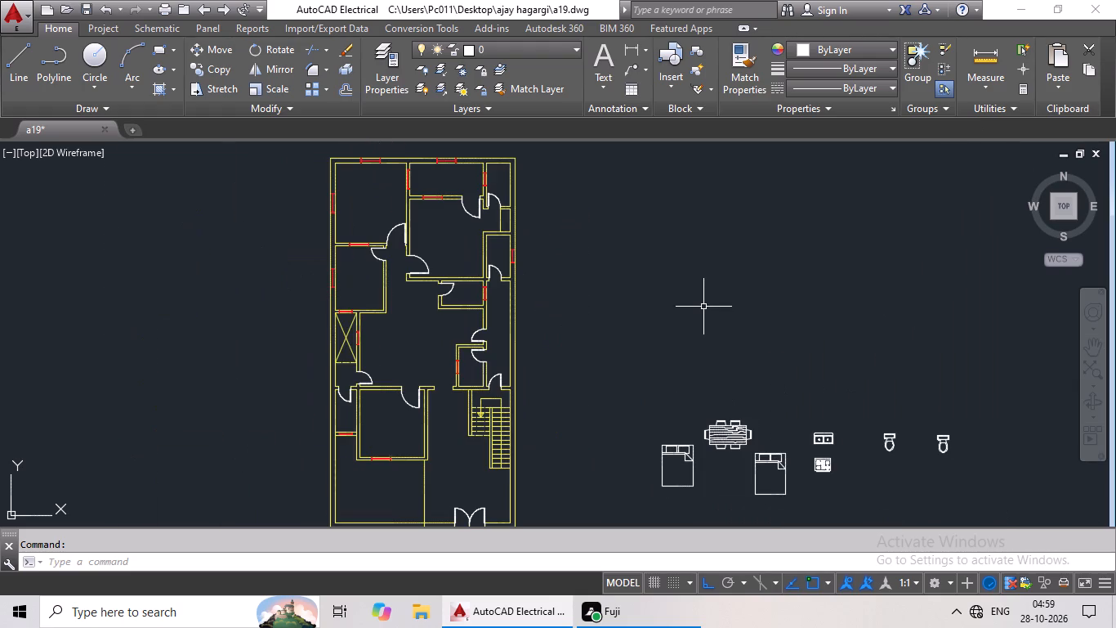
pyautogui.moveTo(720, 324); pyautogui.dragTo(638, 315, button='middle')
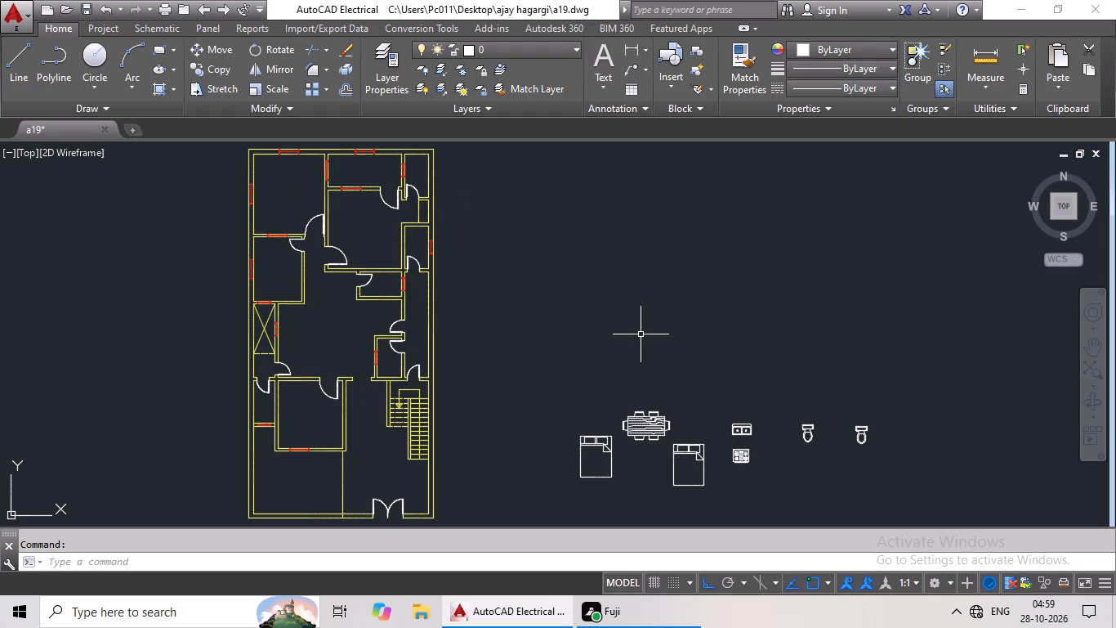
pyautogui.moveTo(699, 375); pyautogui.dragTo(703, 337, button='middle')
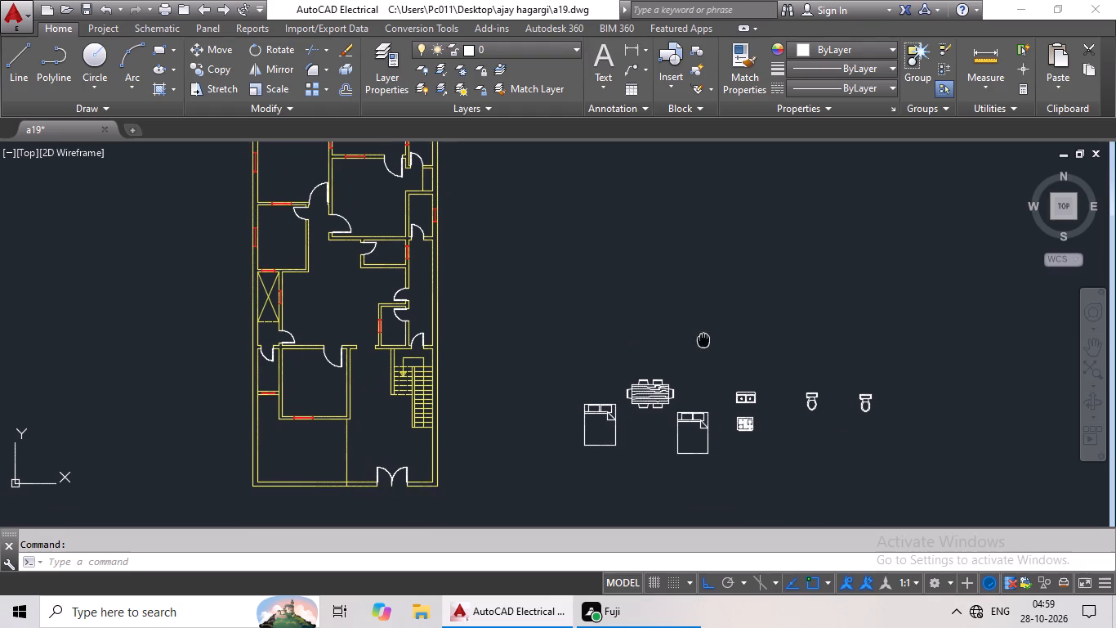
pyautogui.moveTo(703, 337); pyautogui.dragTo(703, 328, button='middle')
pyautogui.moveTo(704, 403); pyautogui.dragTo(709, 380, button='middle')
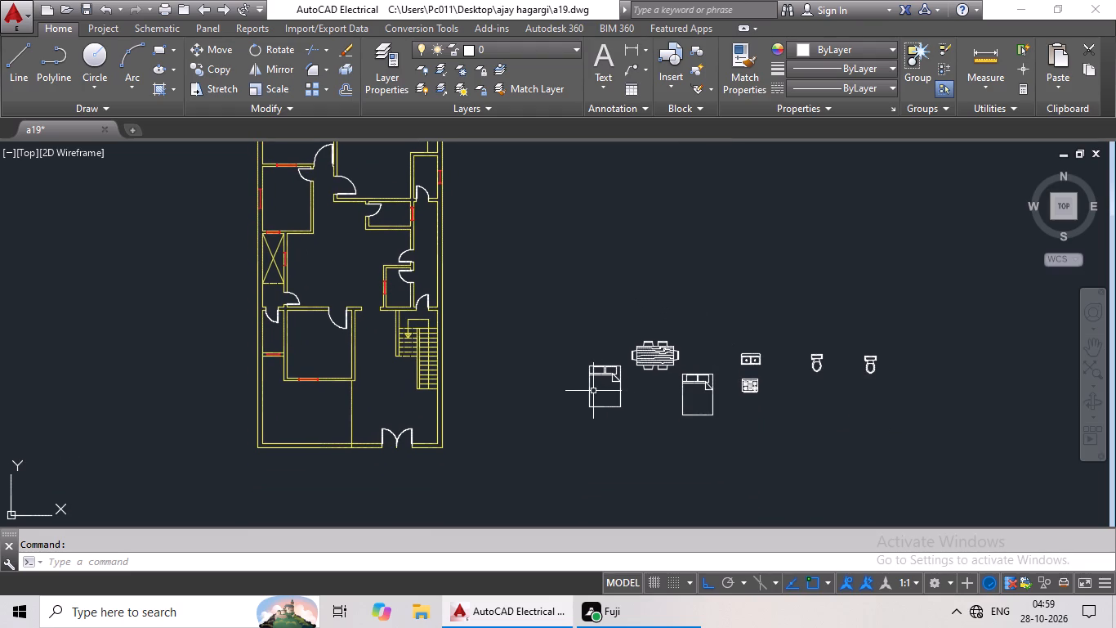
pyautogui.moveTo(589, 392); pyautogui.dragTo(559, 472, button='middle')
pyautogui.click(579, 451)
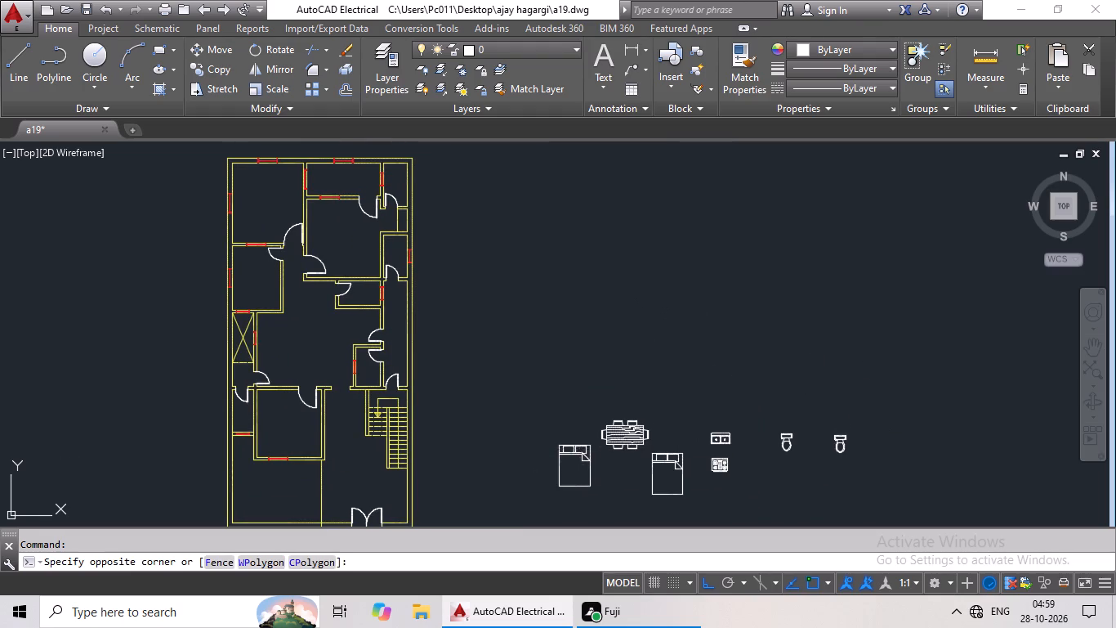
pyautogui.click(575, 453)
pyautogui.hotkey('ctrl', 'c')
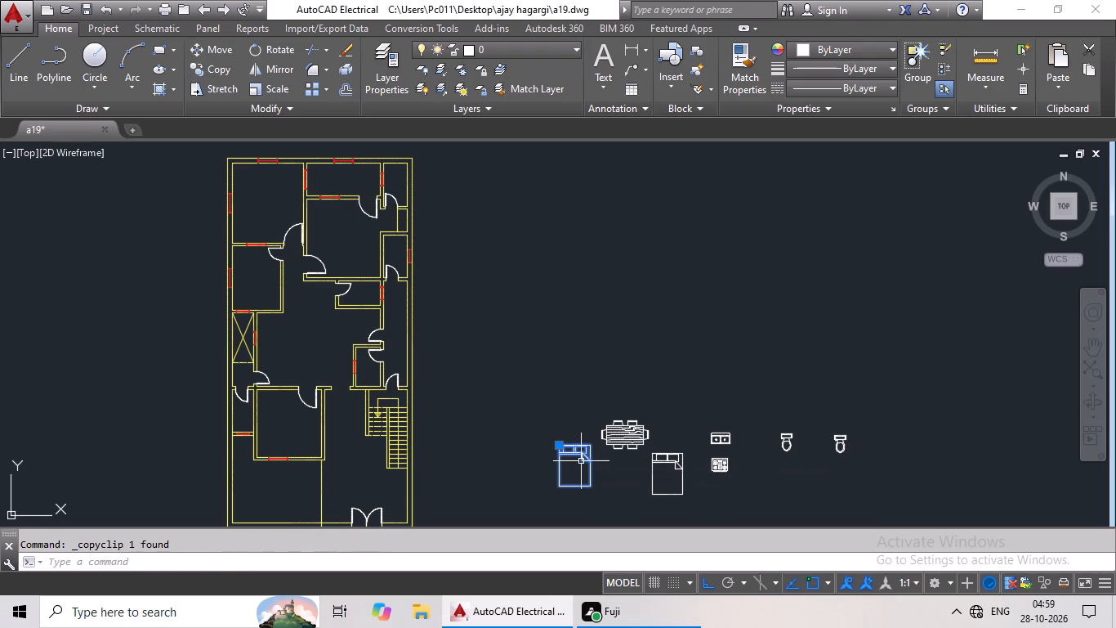
pyautogui.hotkey('ctrl', 'v')
pyautogui.moveTo(256, 234); pyautogui.dragTo(264, 438, button='middle')
pyautogui.scroll(1, 264, 420)
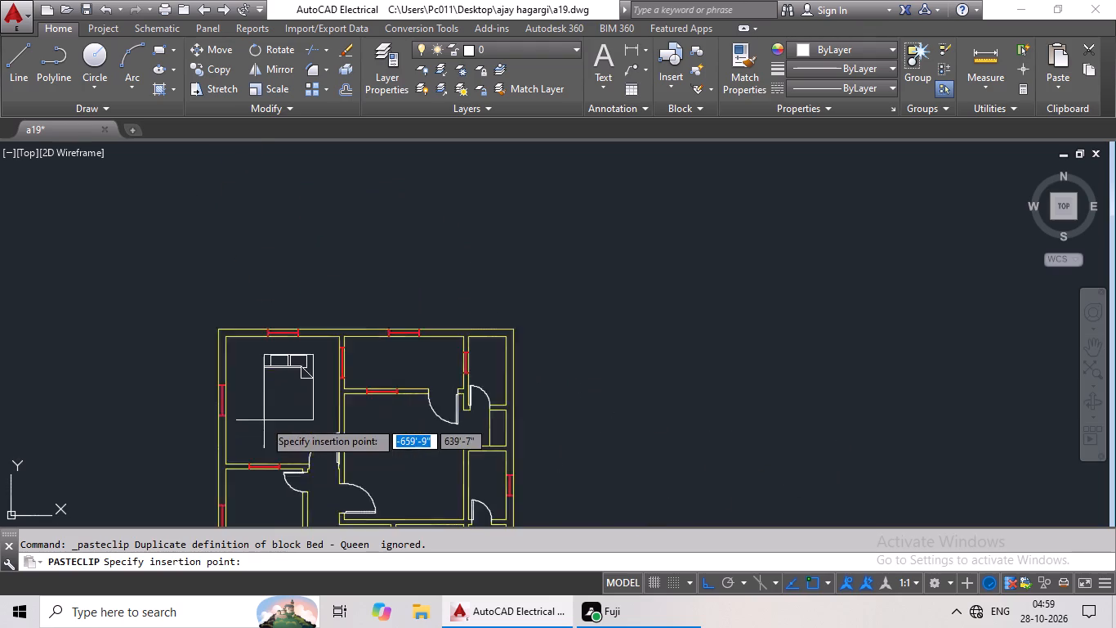
pyautogui.scroll(2, 264, 420)
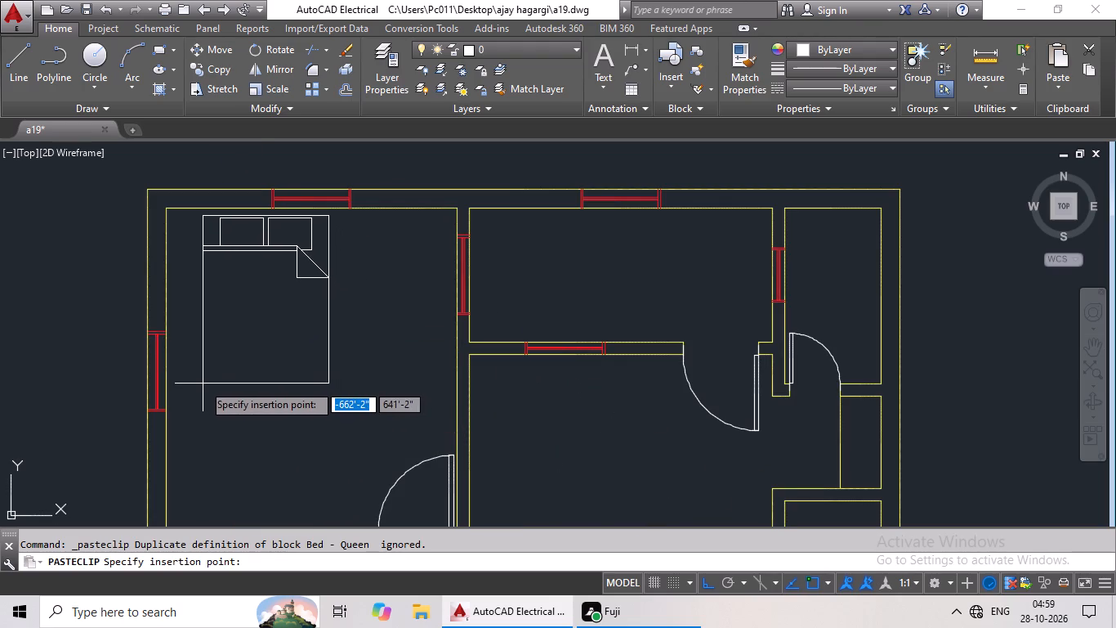
pyautogui.click(203, 384)
# Paste another queen bed into the adjoining bedroom to the southeast, headboard against its north wall below the window.
pyautogui.scroll(-1, 445, 359)
pyautogui.moveTo(446, 359); pyautogui.dragTo(445, 298, button='middle')
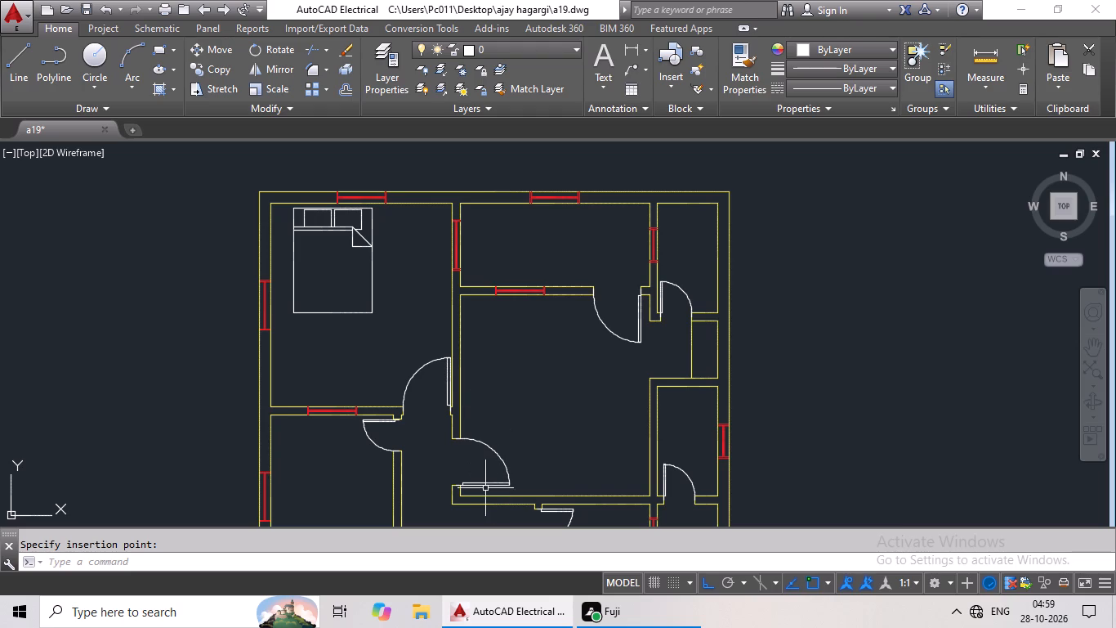
pyautogui.hotkey('ctrl', 'c')
pyautogui.hotkey('ctrl', 'v')
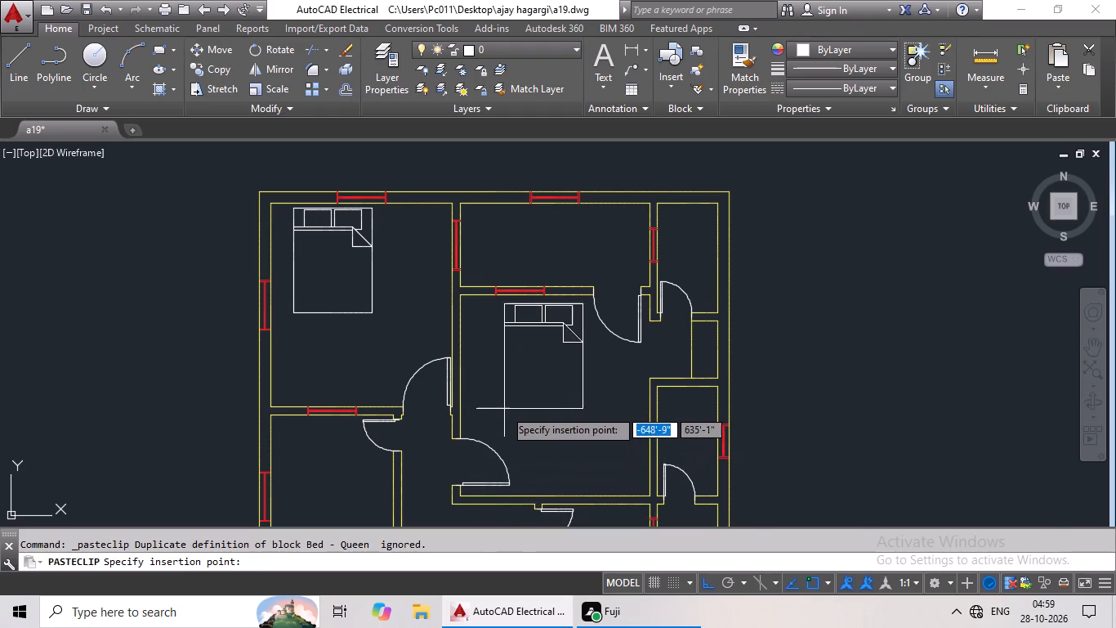
pyautogui.scroll(2, 504, 408)
pyautogui.scroll(-1, 477, 414)
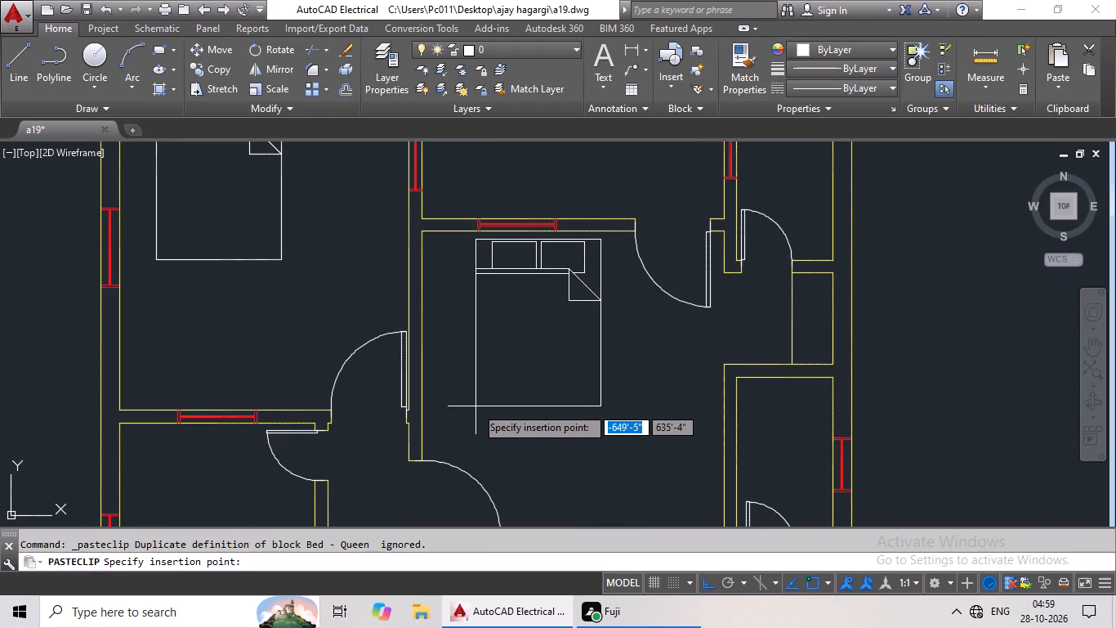
pyautogui.click(475, 406)
# Copy the range-oven block and paste it into the southwest corner of the kitchen on the plan's west side.
pyautogui.scroll(-1, 622, 397)
pyautogui.moveTo(654, 403); pyautogui.dragTo(660, 370, button='middle')
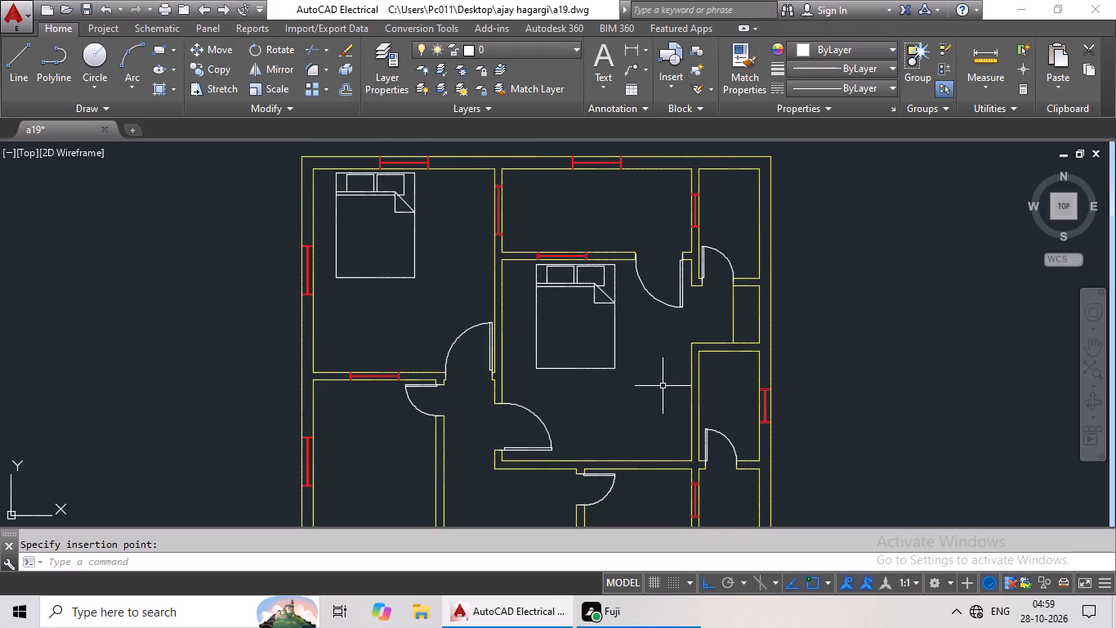
pyautogui.moveTo(658, 380); pyautogui.dragTo(605, 279, button='middle')
pyautogui.scroll(-1, 624, 334)
pyautogui.moveTo(623, 369); pyautogui.dragTo(569, 197, button='middle')
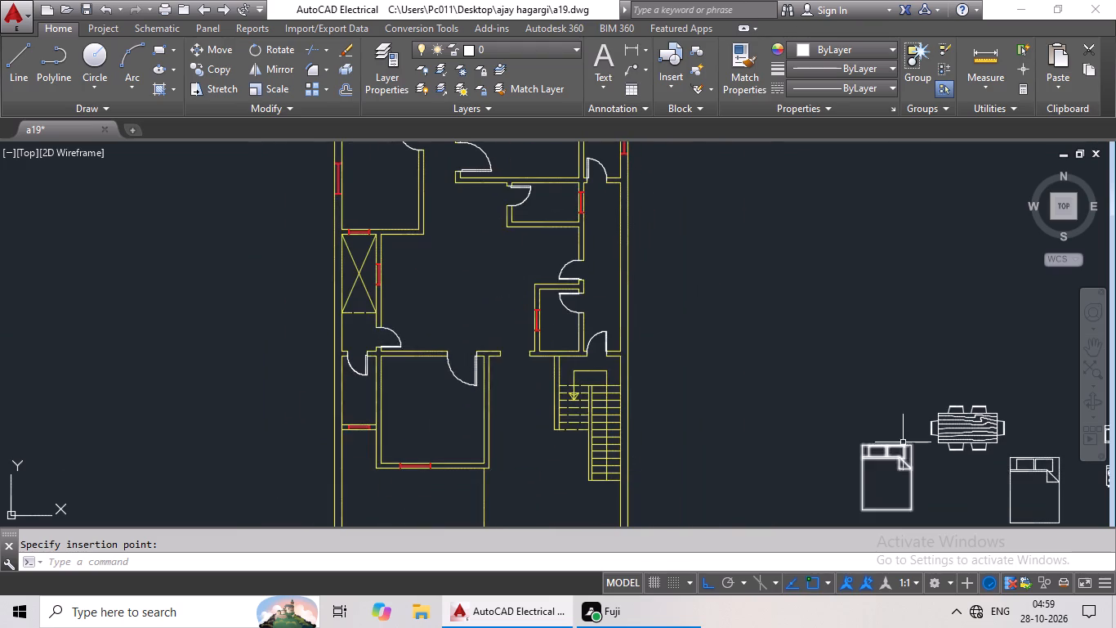
pyautogui.scroll(-2, 914, 426)
pyautogui.moveTo(839, 339); pyautogui.dragTo(681, 275, button='middle')
pyautogui.scroll(3, 839, 382)
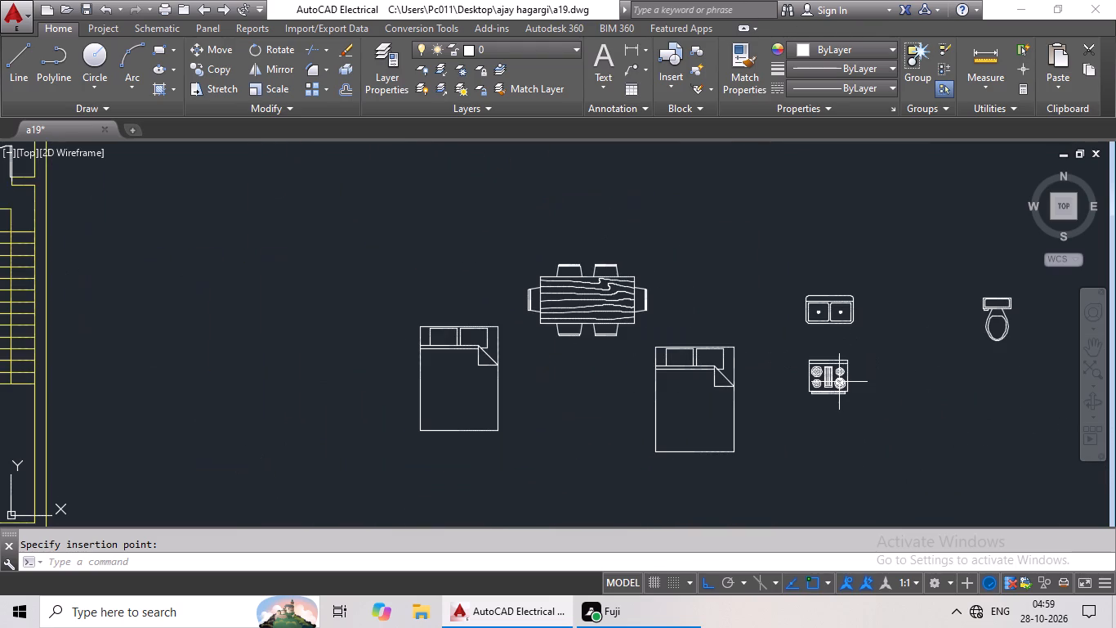
pyautogui.click(834, 388)
pyautogui.hotkey('ctrl', 'c')
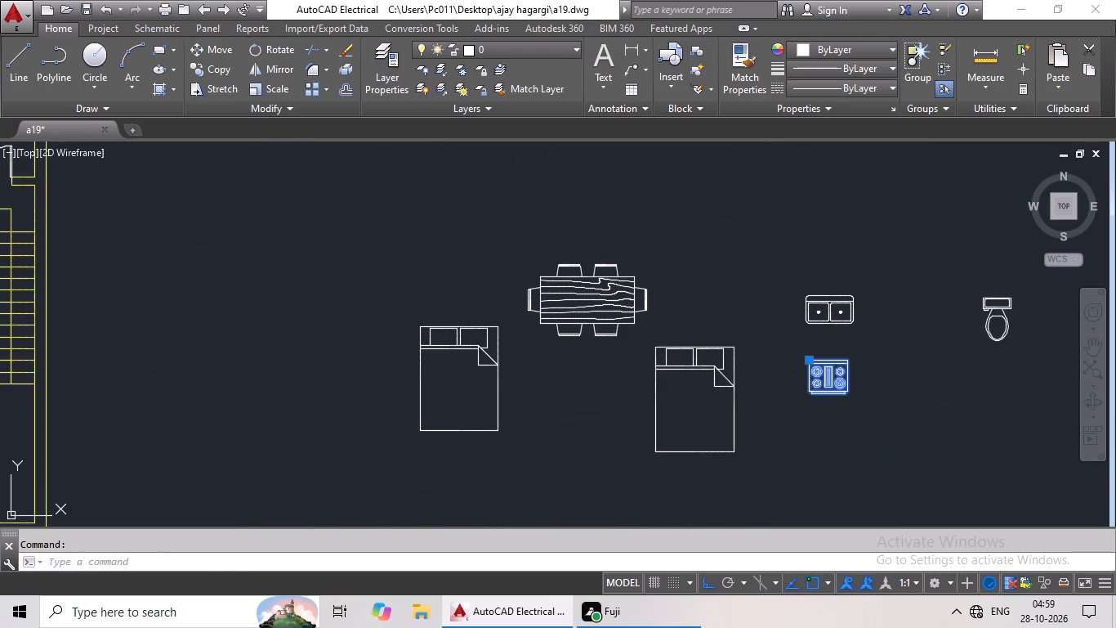
pyautogui.hotkey('ctrl', 'v')
pyautogui.keyDown('ctrl'); pyautogui.scroll(-2, 803, 407); pyautogui.keyUp('ctrl')
pyautogui.moveTo(503, 359); pyautogui.dragTo(676, 392, button='middle')
pyautogui.scroll(2, 502, 269)
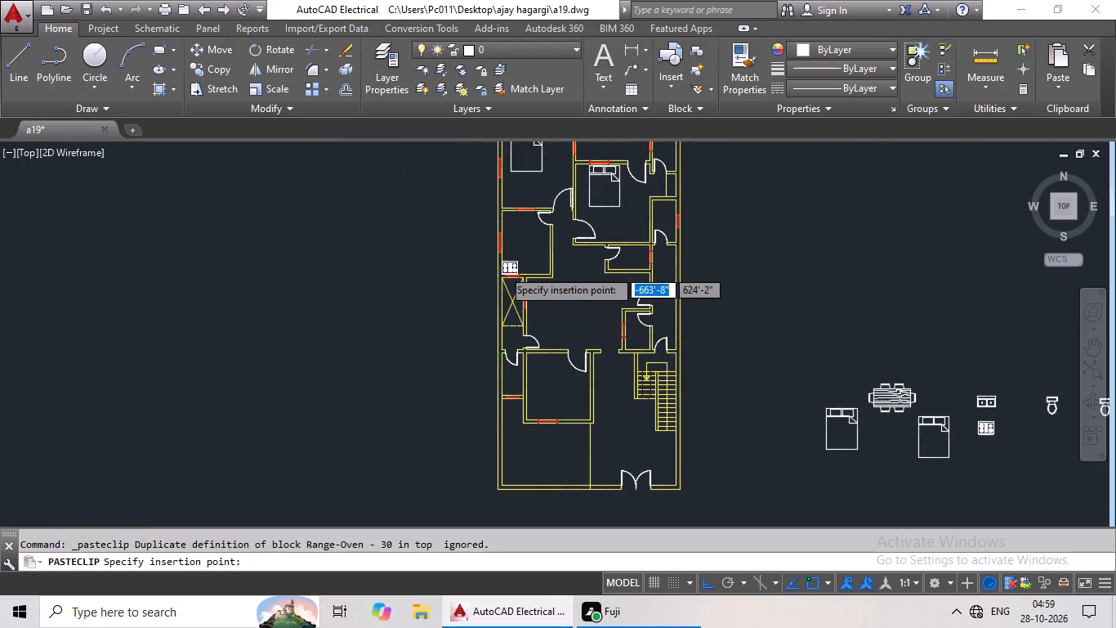
pyautogui.scroll(2, 502, 269)
pyautogui.click(510, 276)
# Copy the double sink block and paste it into the kitchen just east of the range along the south wall.
pyautogui.scroll(-2, 739, 313)
pyautogui.moveTo(787, 352); pyautogui.dragTo(364, 268, button='middle')
pyautogui.scroll(-2, 435, 275)
pyautogui.moveTo(591, 334); pyautogui.dragTo(485, 328, button='middle')
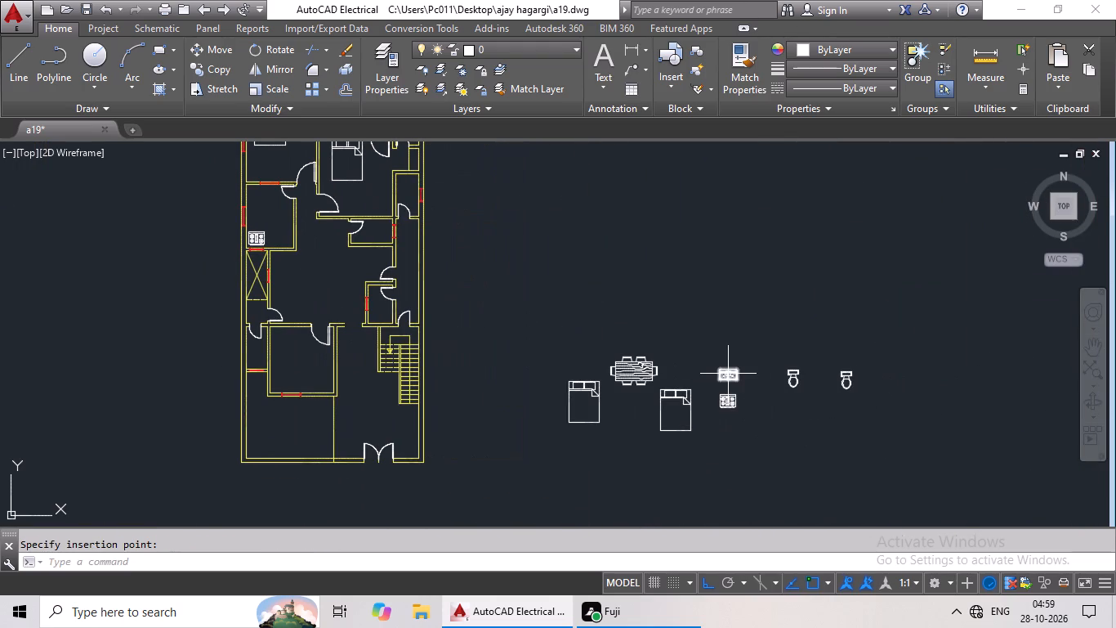
pyautogui.click(728, 373)
pyautogui.hotkey('ctrl', 'c')
pyautogui.hotkey('ctrl', 'v')
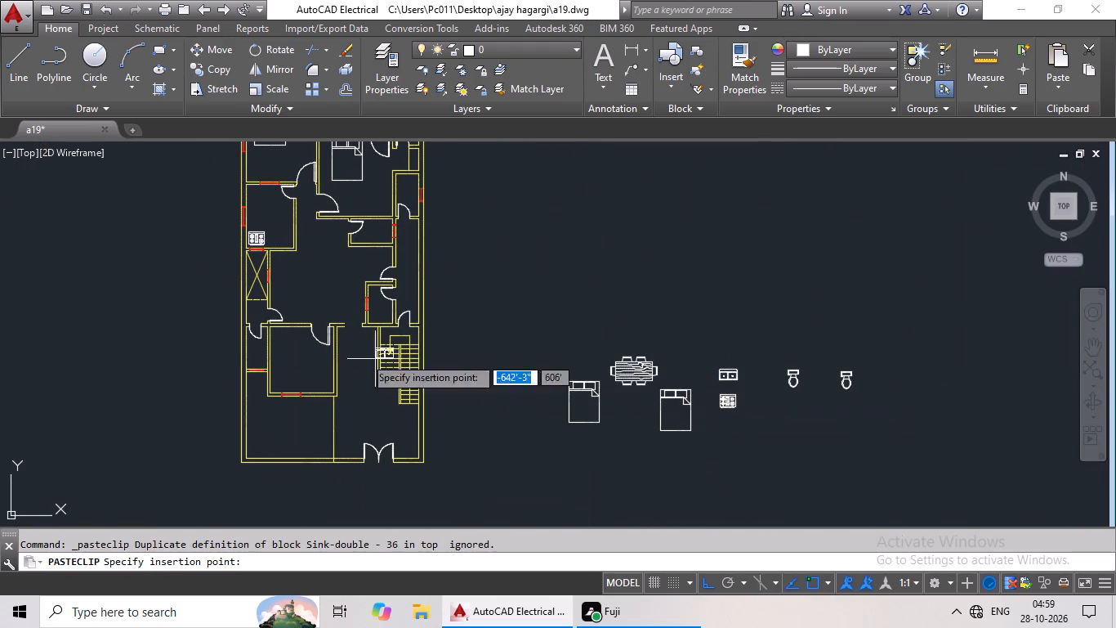
pyautogui.scroll(4, 274, 252)
pyautogui.moveTo(246, 206); pyautogui.dragTo(252, 303, button='middle')
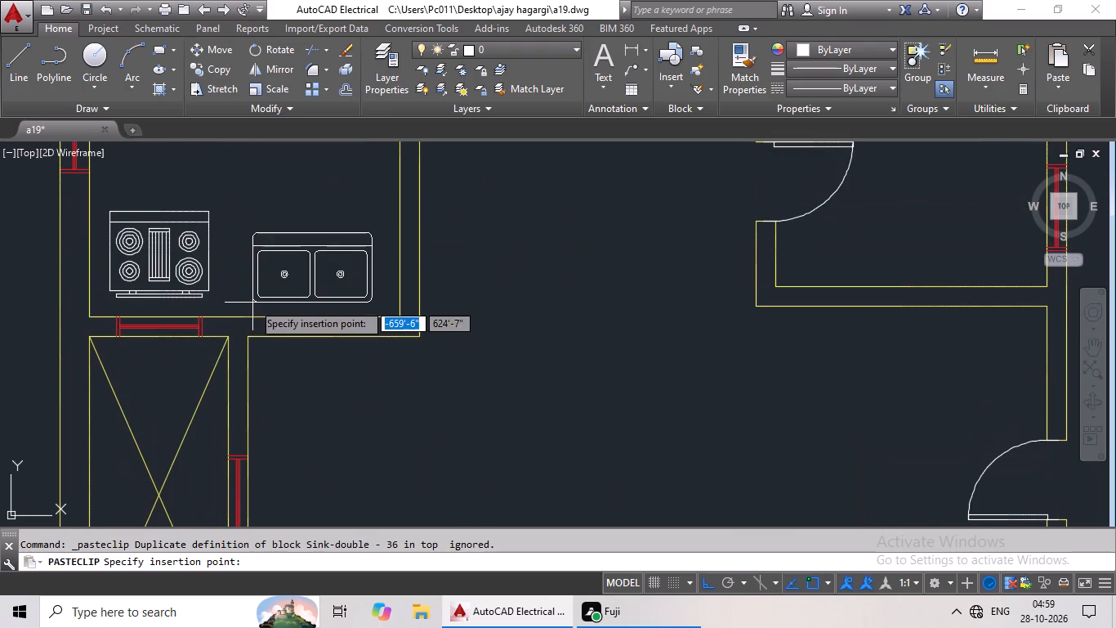
pyautogui.click(236, 284)
# Rotate the easternmost toilet block outside the plan by 180 degrees about a point on its tank.
pyautogui.scroll(-3, 417, 279)
pyautogui.moveTo(472, 291); pyautogui.dragTo(422, 309, button='middle')
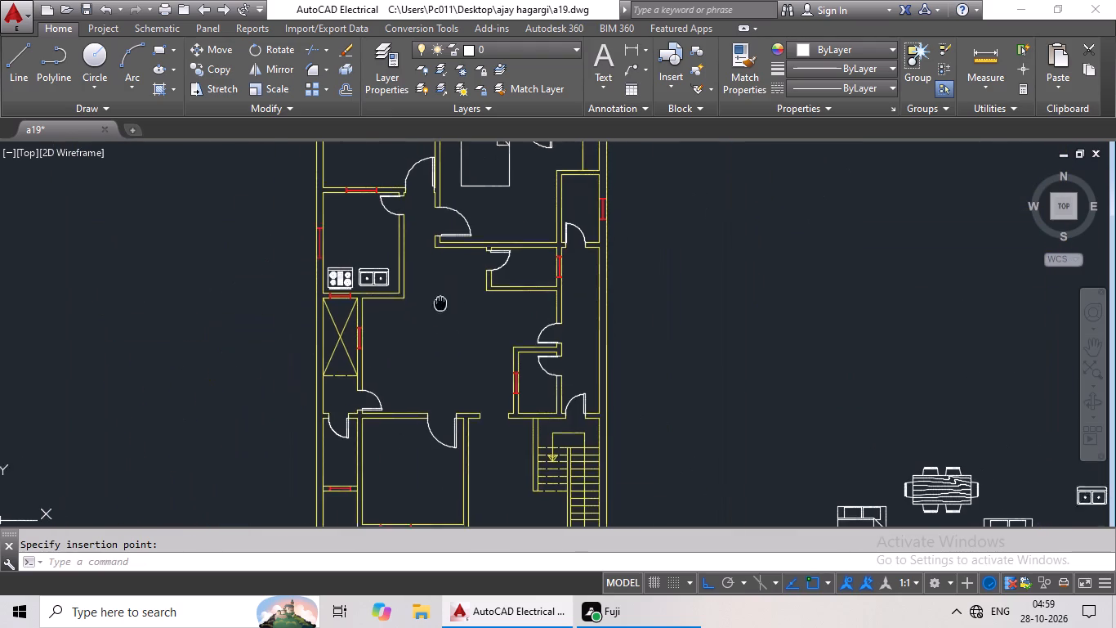
pyautogui.moveTo(422, 309); pyautogui.dragTo(391, 318, button='middle')
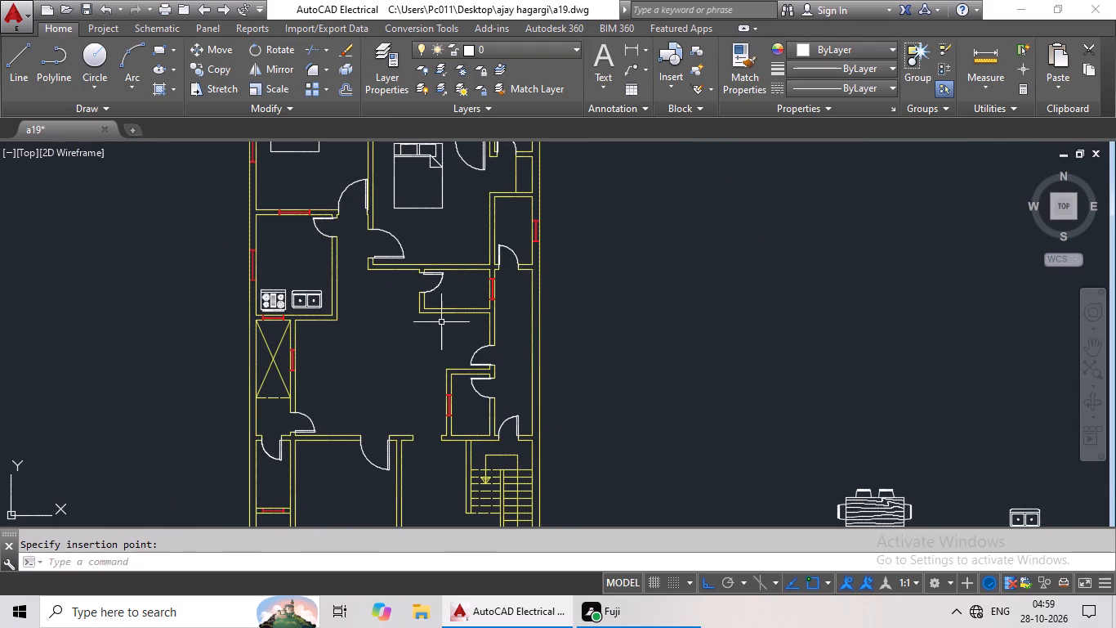
pyautogui.moveTo(426, 318); pyautogui.dragTo(239, 249, button='middle')
pyautogui.moveTo(405, 343); pyautogui.dragTo(435, 203, button='middle')
pyautogui.moveTo(707, 445); pyautogui.dragTo(334, 411, button='middle')
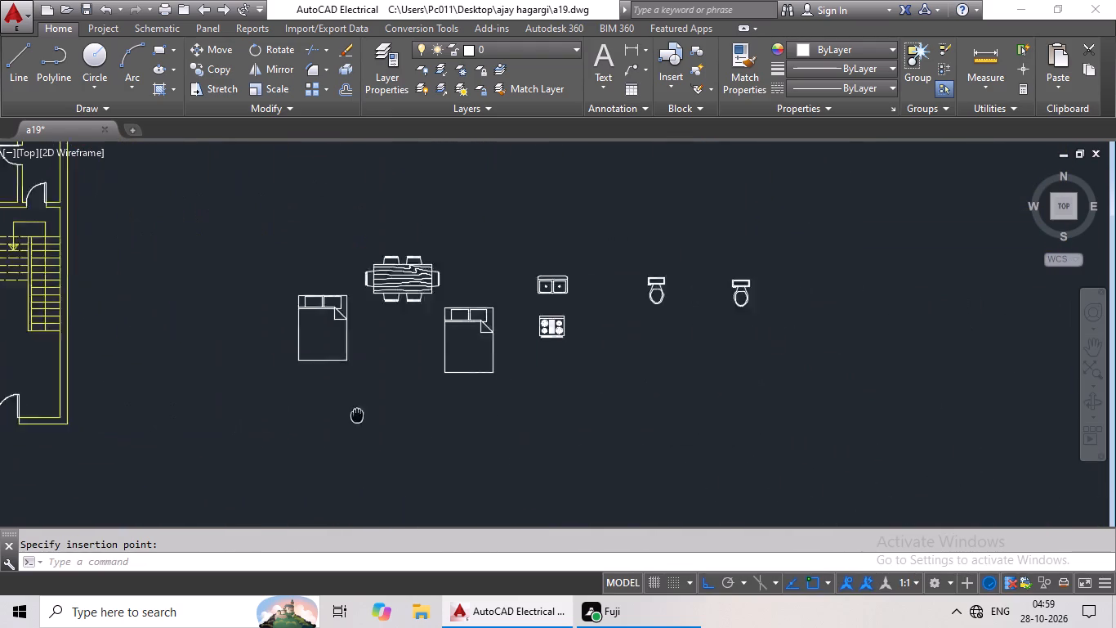
pyautogui.click(693, 272)
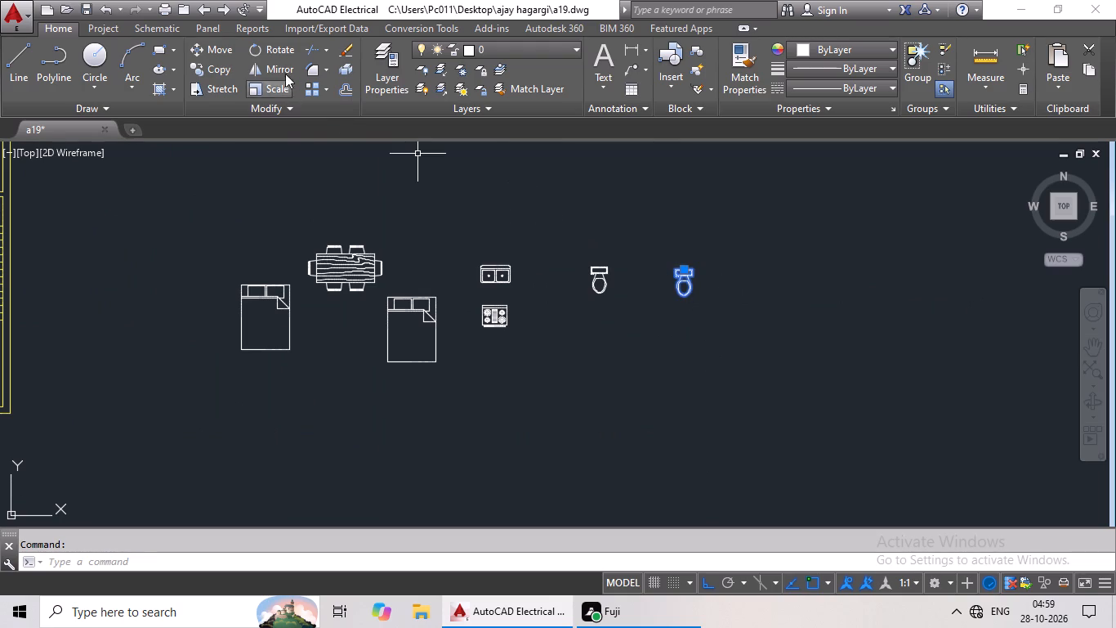
pyautogui.click(283, 49)
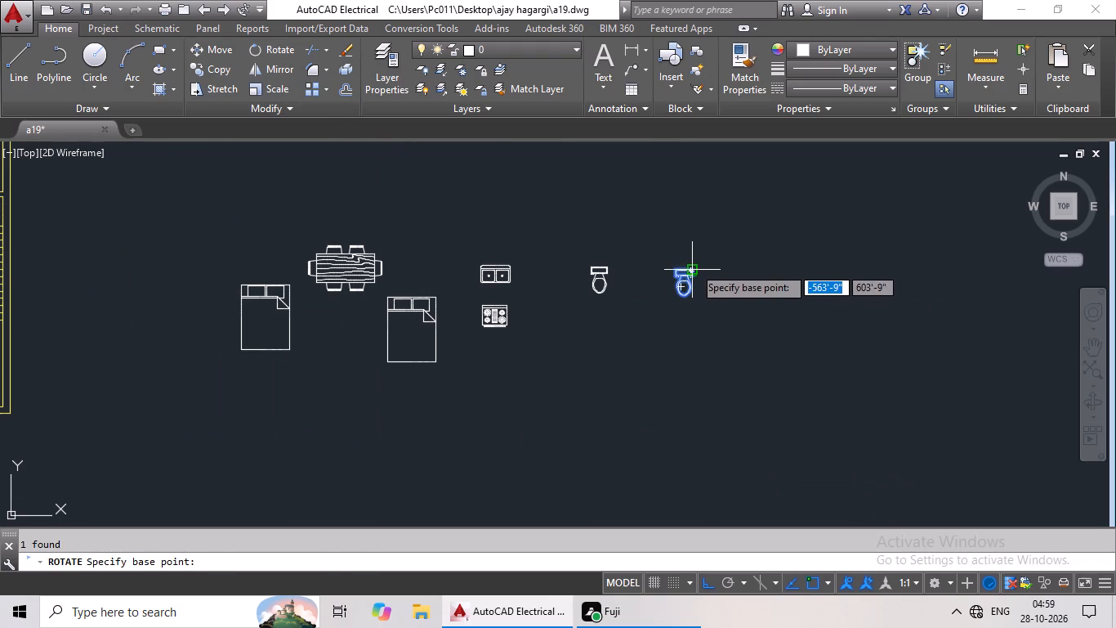
pyautogui.click(694, 267)
pyautogui.click(517, 294)
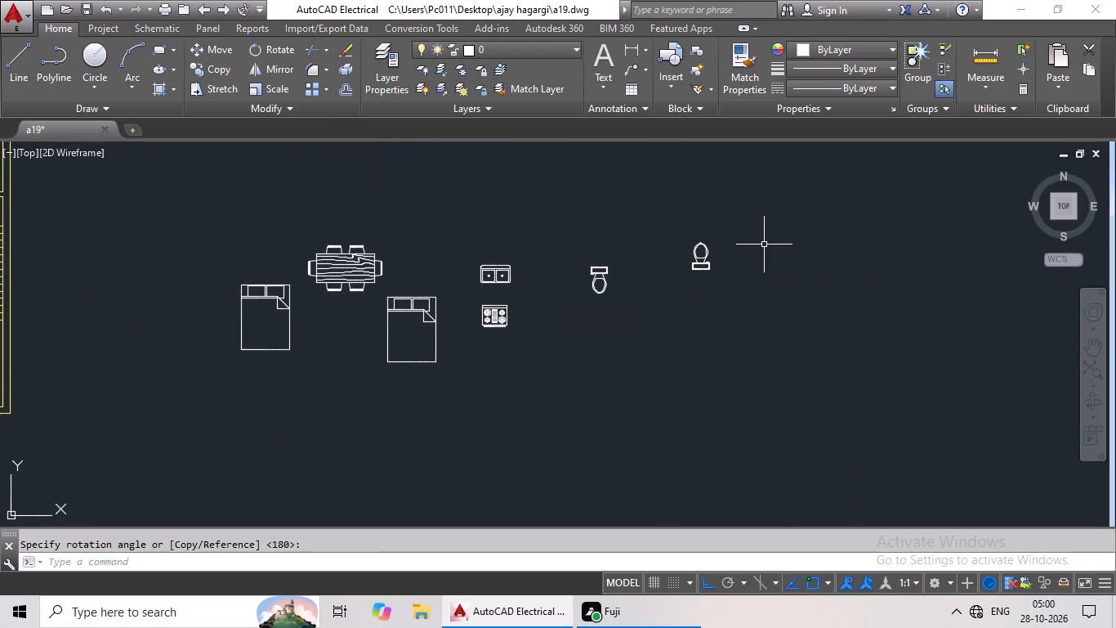
# Scale the rotated toilet block by reference from its bowl tip, shrinking its overall length to about three quarters.
pyautogui.scroll(2, 724, 248)
pyautogui.scroll(1, 651, 268)
pyautogui.moveTo(656, 293); pyautogui.dragTo(480, 391, button='middle')
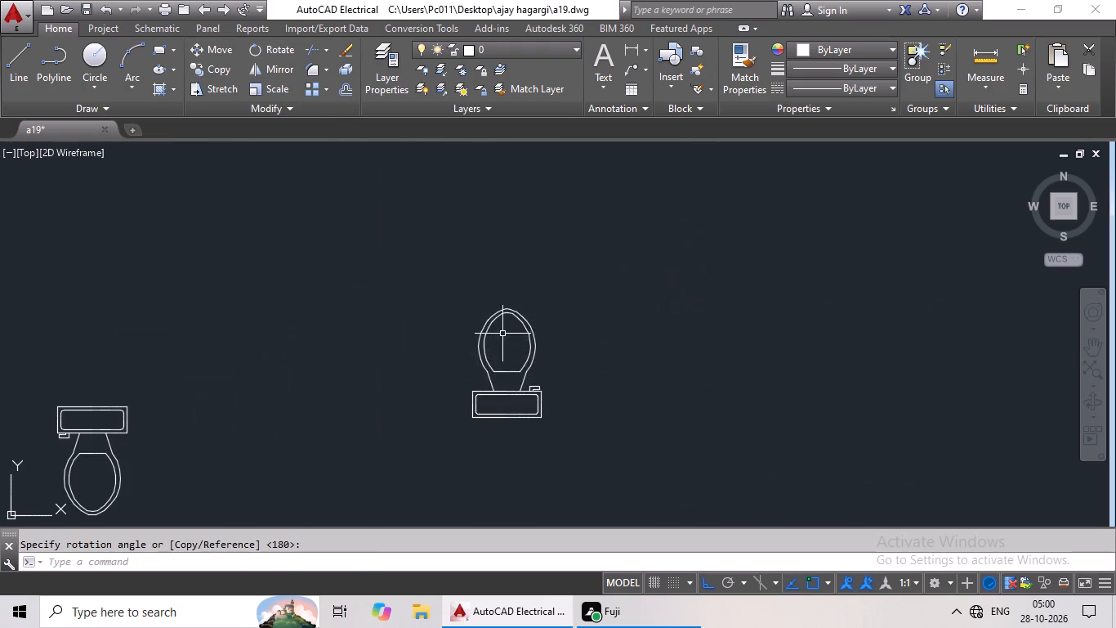
pyautogui.click(508, 313)
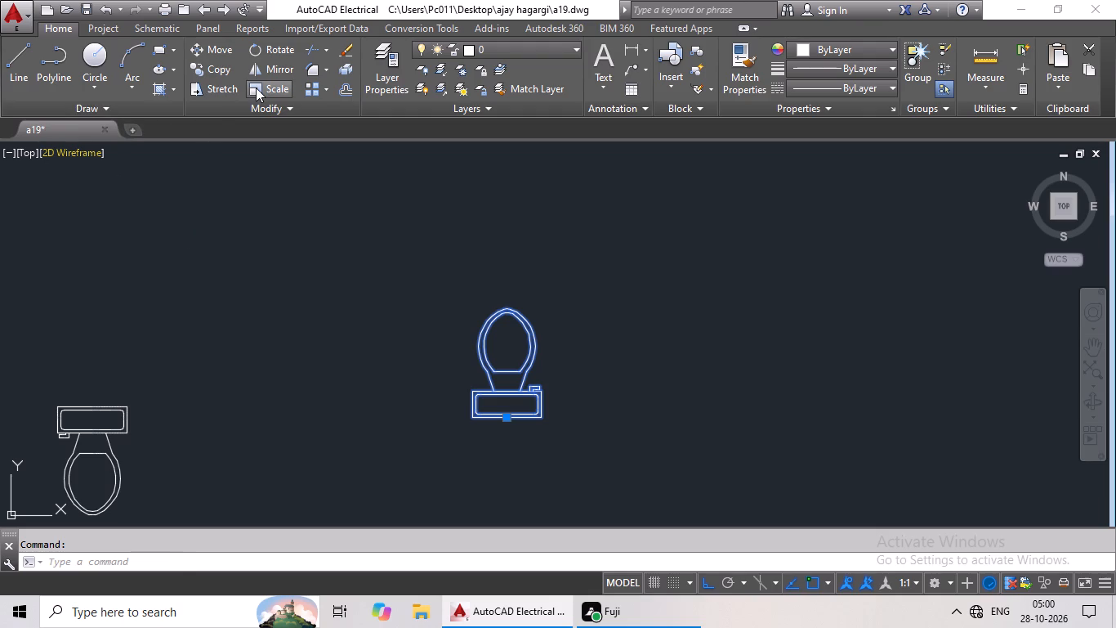
pyautogui.click(256, 87)
pyautogui.scroll(2, 506, 309)
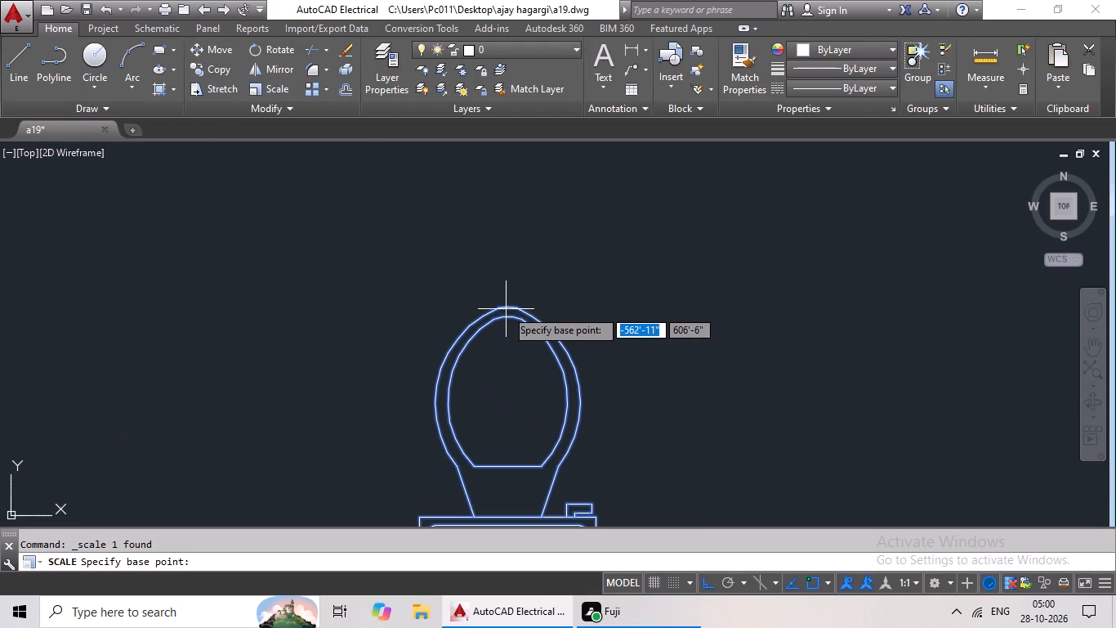
pyautogui.click(506, 308)
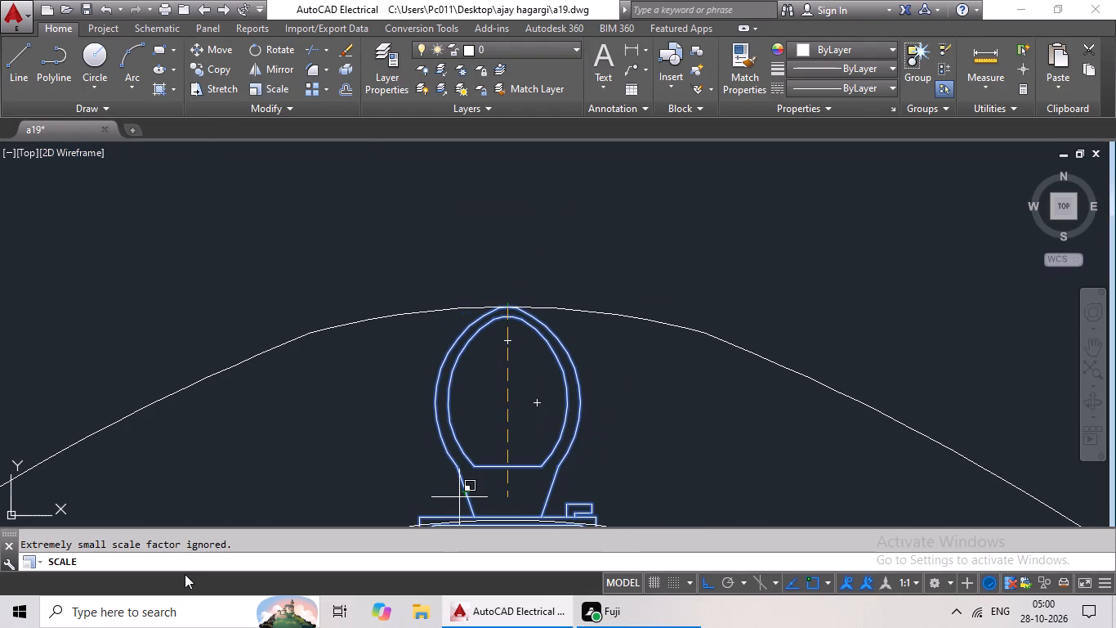
pyautogui.press('r')
pyautogui.press('space')
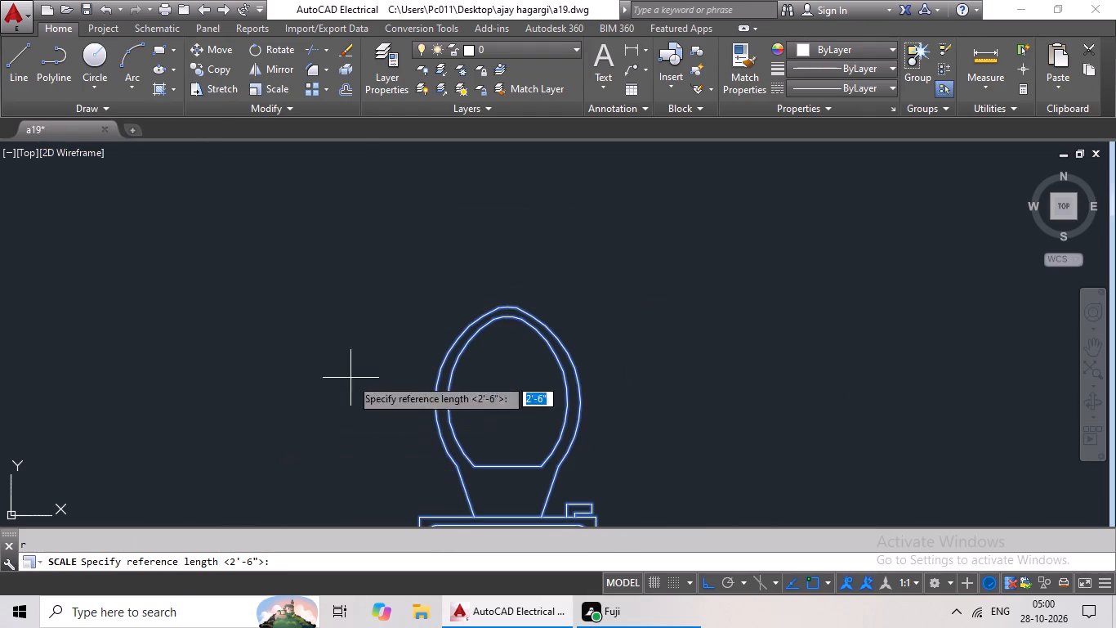
pyautogui.moveTo(488, 317); pyautogui.dragTo(492, 237, button='middle')
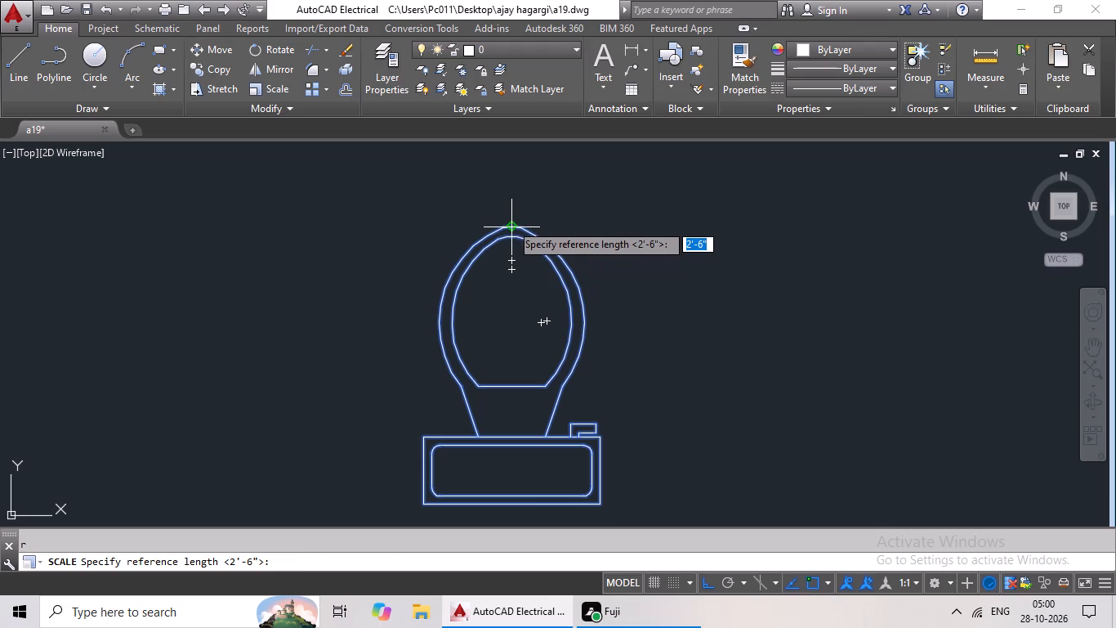
pyautogui.click(511, 223)
pyautogui.click(511, 505)
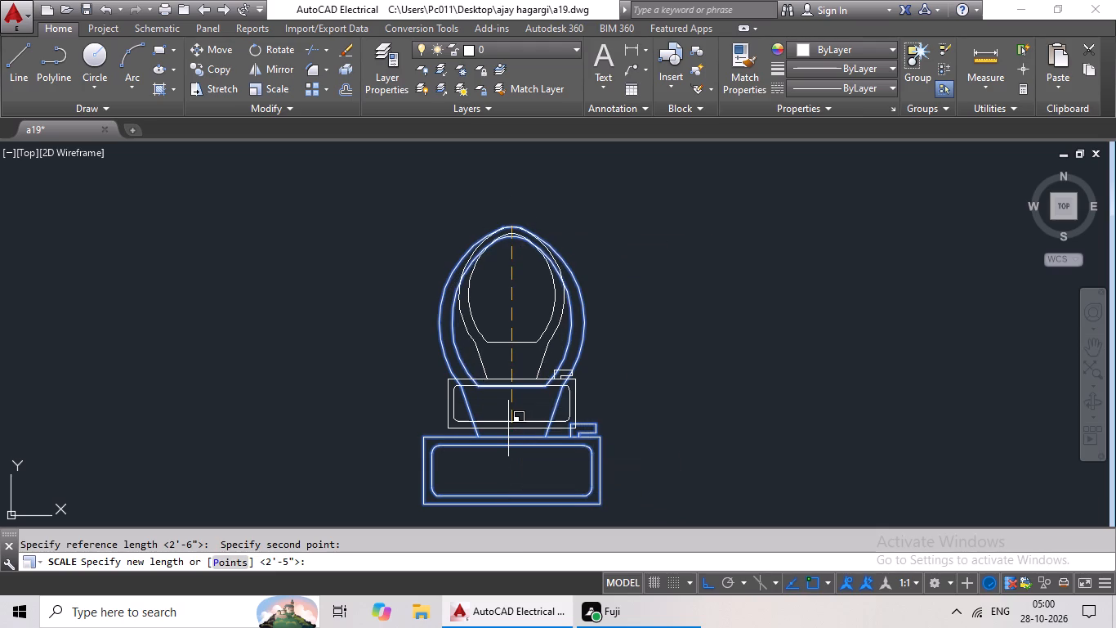
pyautogui.click(508, 428)
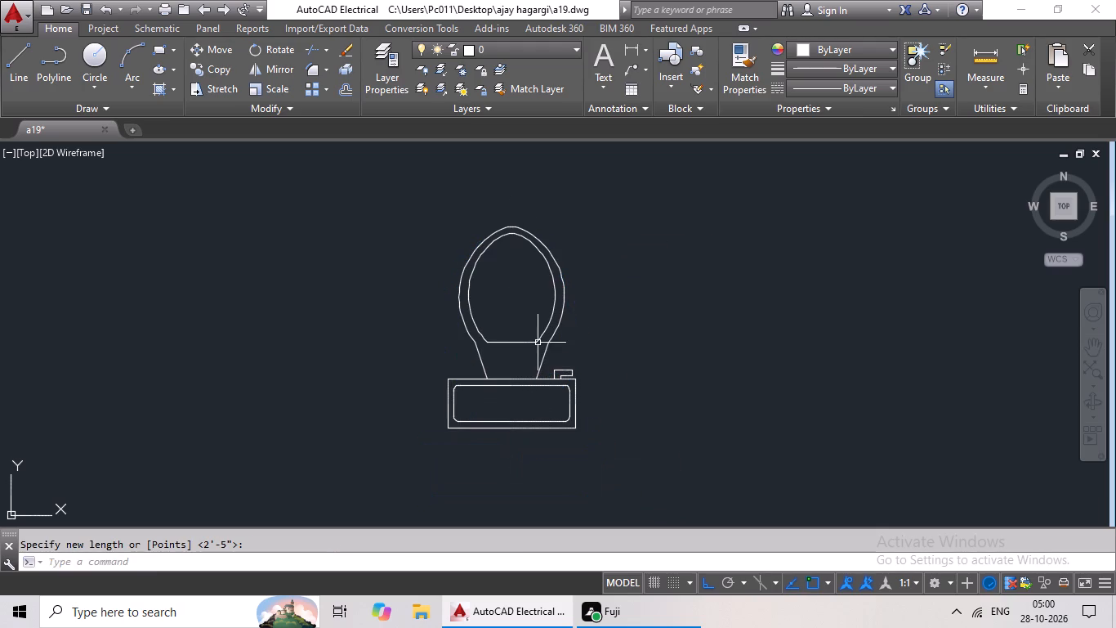
# Copy the reduced toilet block and paste it into the southeast corner of the small toilet room just north of the staircase.
pyautogui.click(511, 346)
pyautogui.click(507, 342)
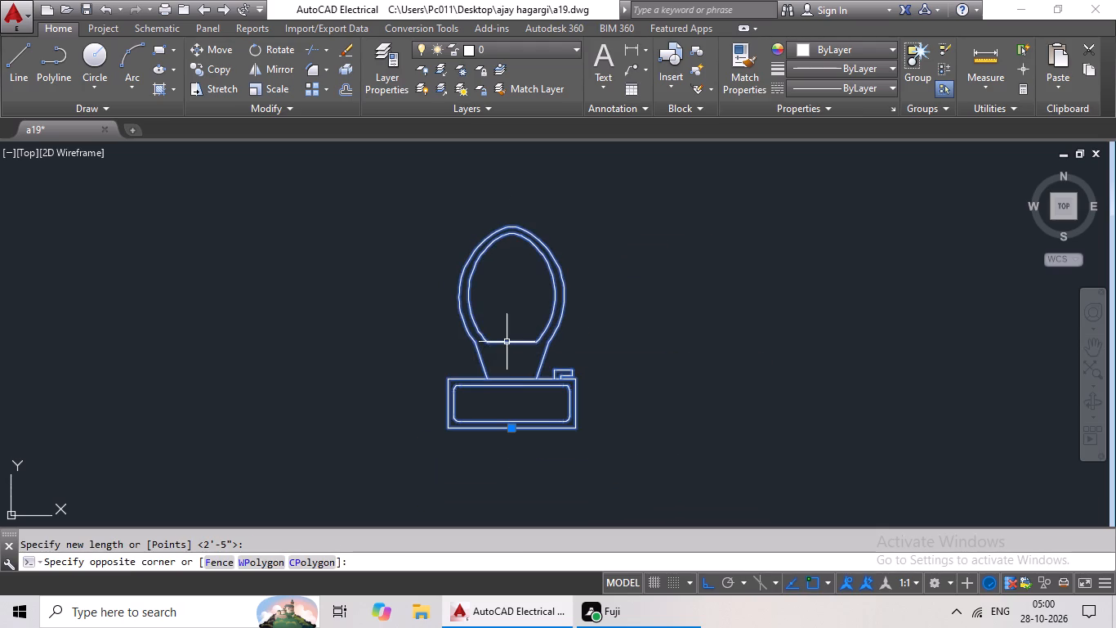
pyautogui.hotkey('ctrl', 'c')
pyautogui.hotkey('ctrl', 'v')
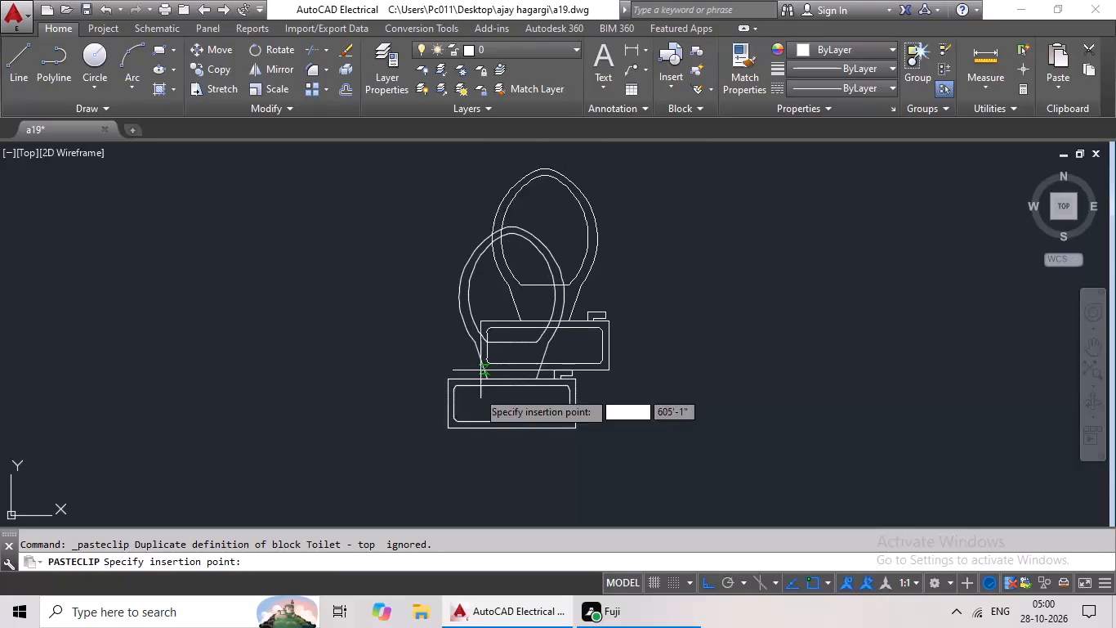
pyautogui.scroll(-1, 478, 541)
pyautogui.moveTo(427, 557); pyautogui.dragTo(507, 464, button='middle')
pyautogui.scroll(-1, 502, 486)
pyautogui.moveTo(493, 491); pyautogui.dragTo(554, 329, button='middle')
pyautogui.scroll(-2, 467, 357)
pyautogui.scroll(-2, 360, 399)
pyautogui.moveTo(358, 406); pyautogui.dragTo(542, 334, button='middle')
pyautogui.scroll(-1, 403, 405)
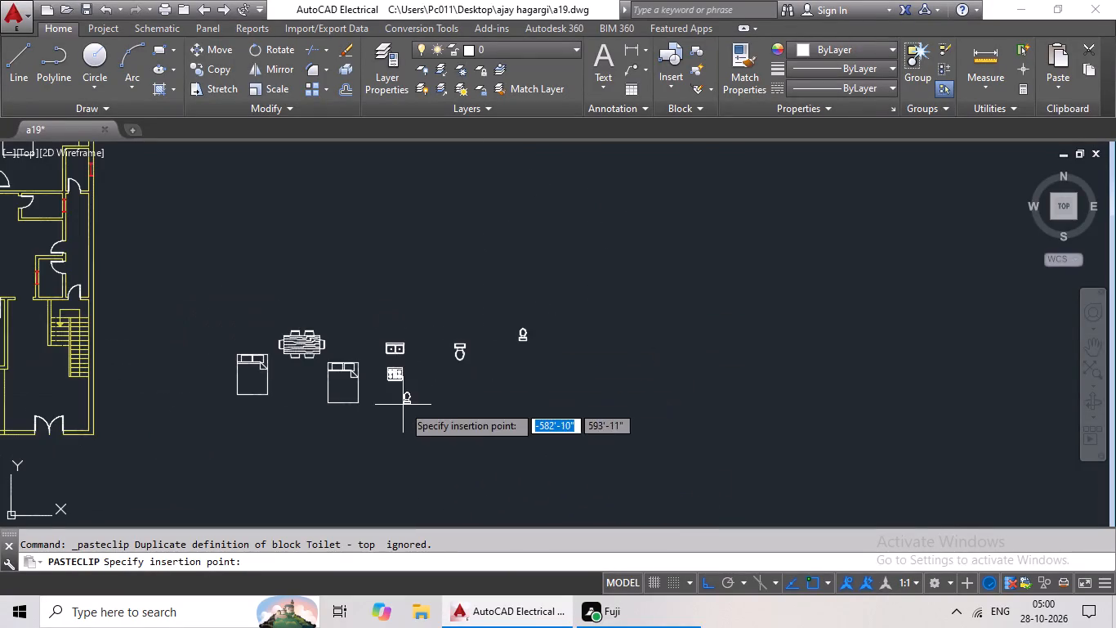
pyautogui.moveTo(395, 410); pyautogui.dragTo(545, 374, button='middle')
pyautogui.moveTo(389, 333); pyautogui.dragTo(410, 452, button='middle')
pyautogui.scroll(5, 236, 372)
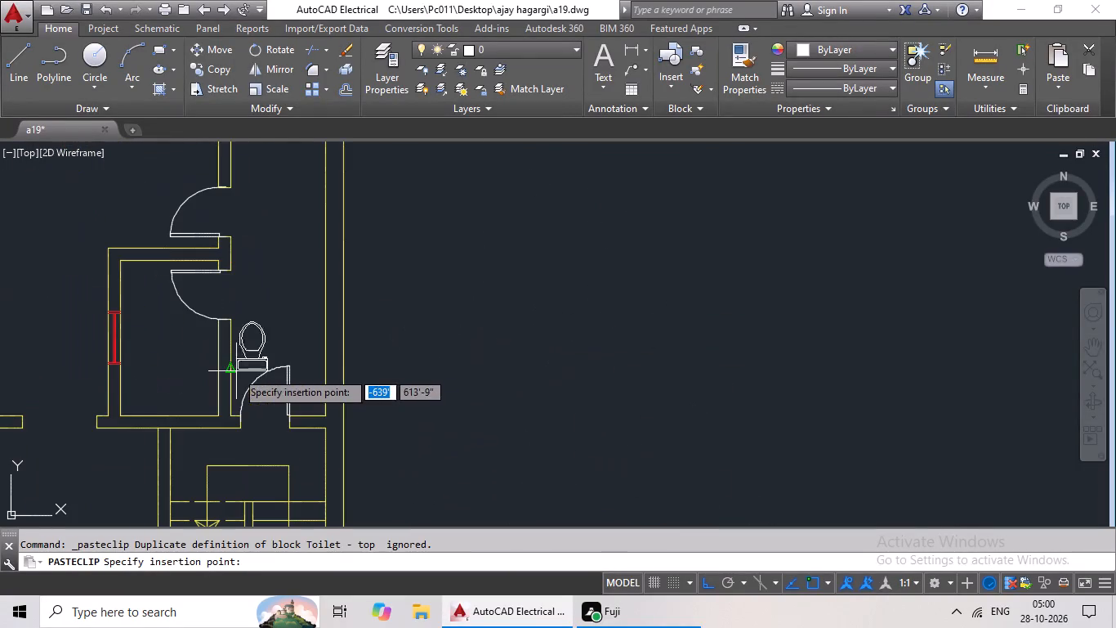
pyautogui.scroll(4, 177, 392)
pyautogui.scroll(-2, 199, 438)
pyautogui.moveTo(206, 428); pyautogui.dragTo(208, 427, button='middle')
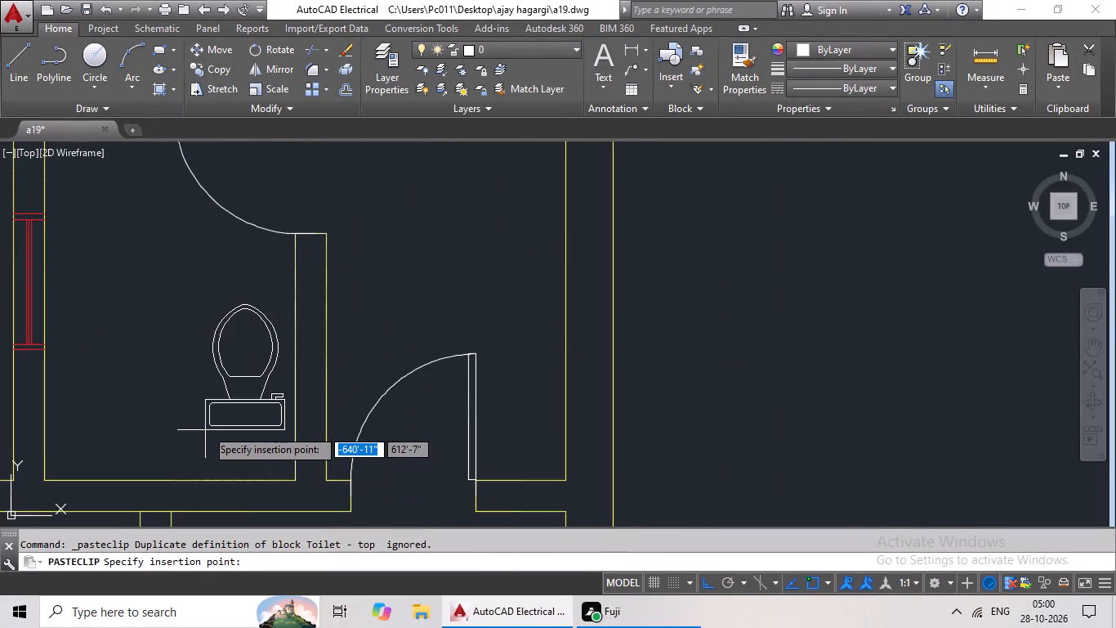
pyautogui.moveTo(208, 427); pyautogui.dragTo(237, 379, button='middle')
pyautogui.click(237, 410)
# Paste another toilet into the southeast corner of the bathroom with a window in the plan's east outer wall.
pyautogui.scroll(-2, 448, 386)
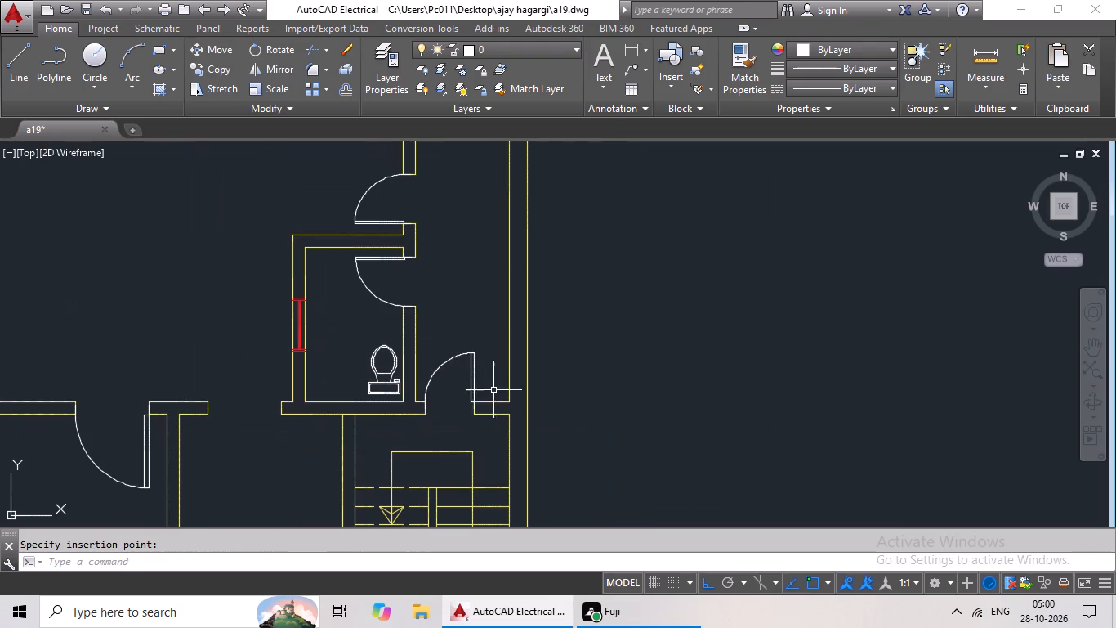
pyautogui.hotkey('ctrl', 'c')
pyautogui.hotkey('ctrl', 'v')
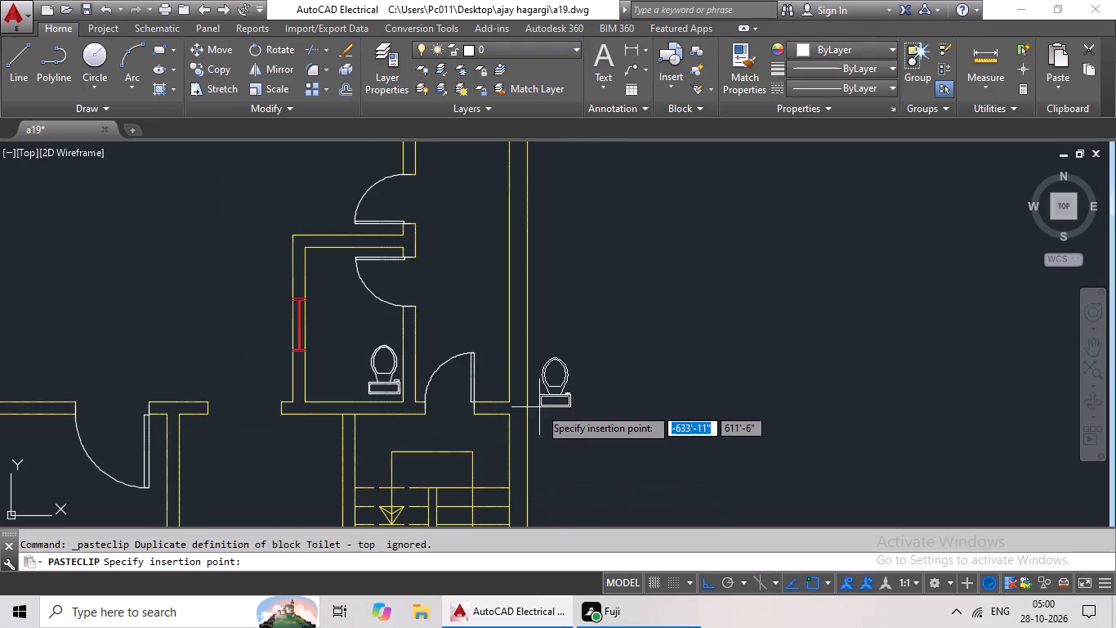
pyautogui.scroll(-2, 551, 393)
pyautogui.moveTo(525, 307); pyautogui.dragTo(476, 427, button='middle')
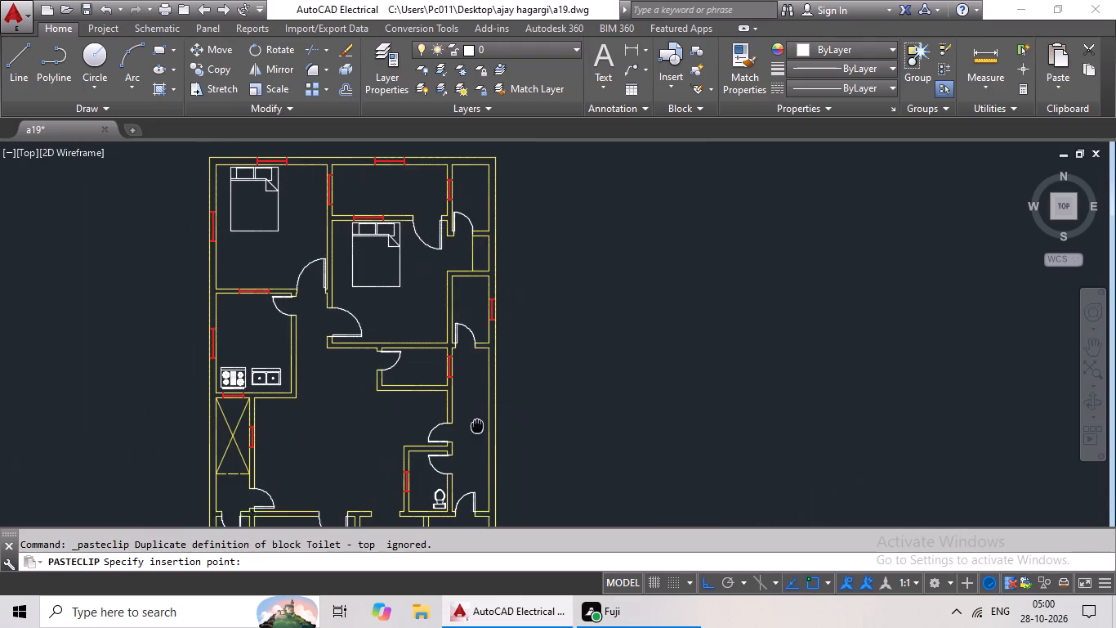
pyautogui.moveTo(476, 427); pyautogui.dragTo(476, 428, button='middle')
pyautogui.scroll(5, 482, 334)
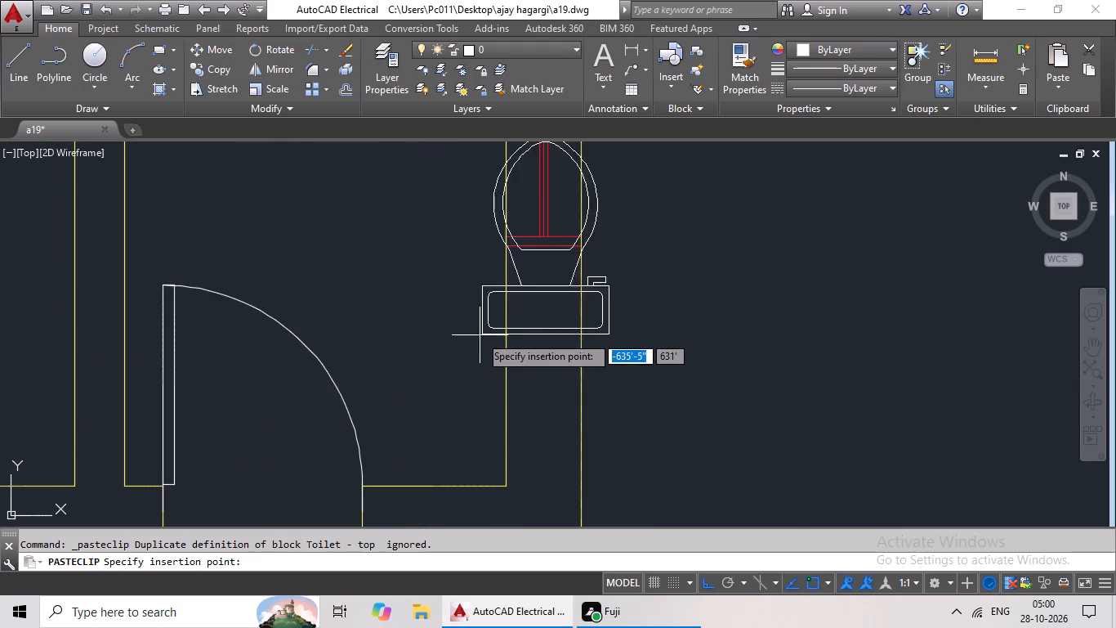
pyautogui.click(368, 447)
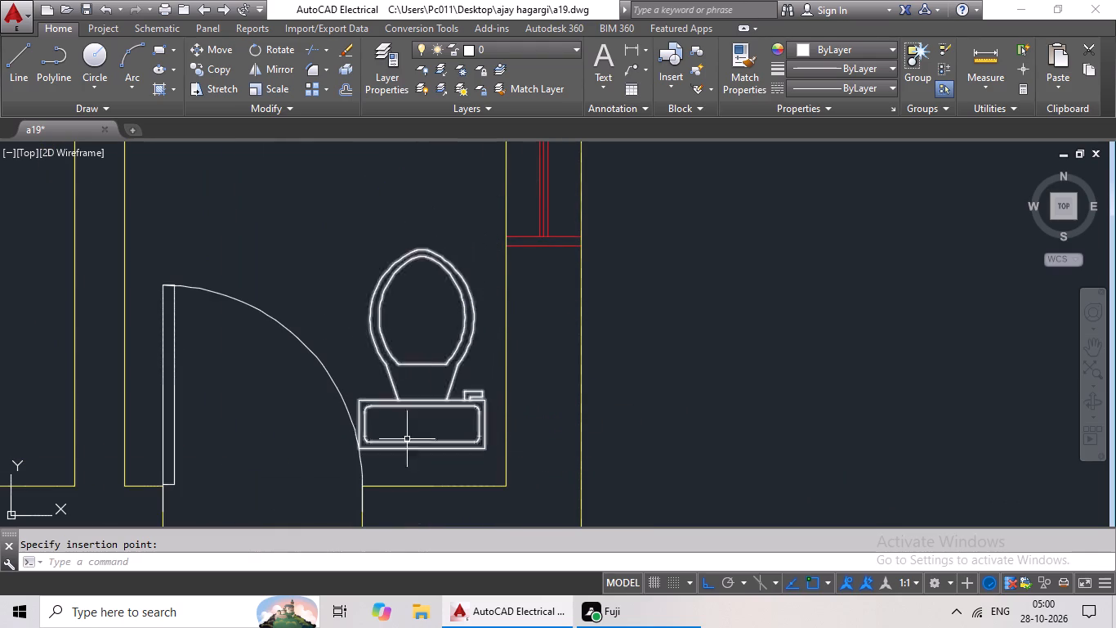
# Paste a third toilet into the bathroom at the plan's northeast corner, beside the east wall near the north wall.
pyautogui.scroll(-2, 554, 408)
pyautogui.scroll(-1, 666, 380)
pyautogui.scroll(-1, 754, 384)
pyautogui.moveTo(819, 392); pyautogui.dragTo(744, 373, button='middle')
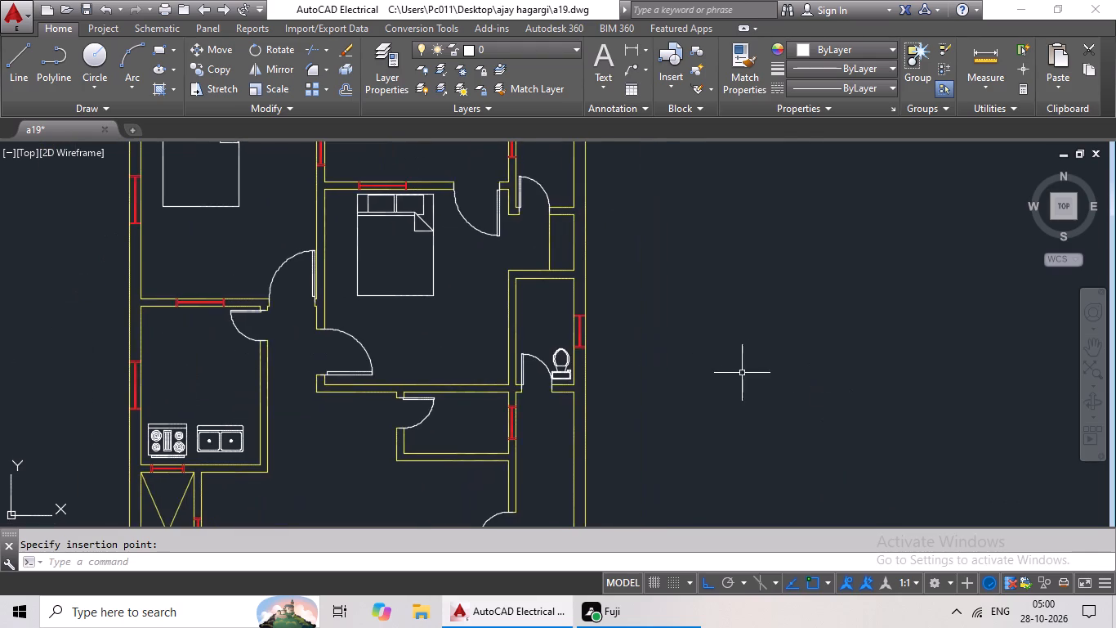
pyautogui.scroll(-1, 750, 369)
pyautogui.moveTo(758, 362); pyautogui.dragTo(600, 328, button='middle')
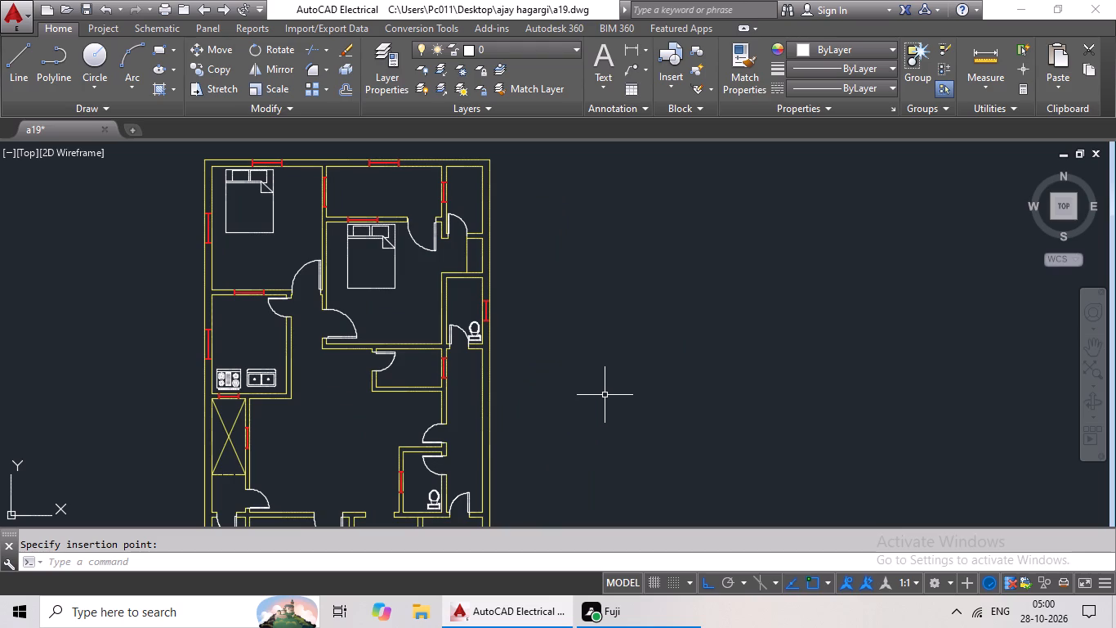
pyautogui.hotkey('ctrl', 'c')
pyautogui.hotkey('ctrl', 'v')
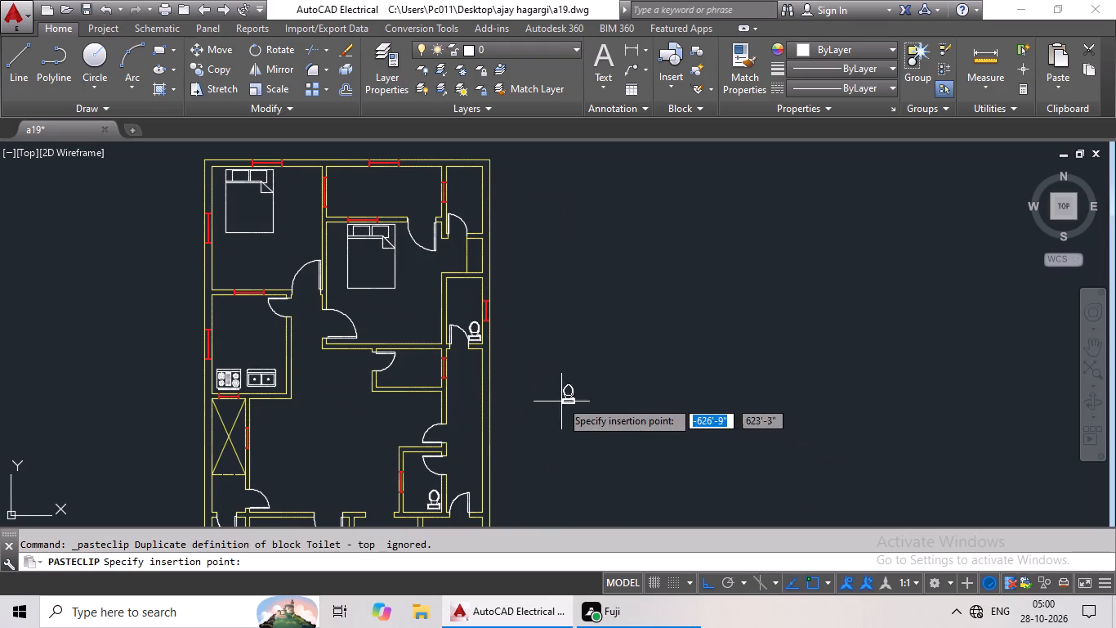
pyautogui.moveTo(558, 412); pyautogui.dragTo(558, 525, button='middle')
pyautogui.scroll(4, 465, 305)
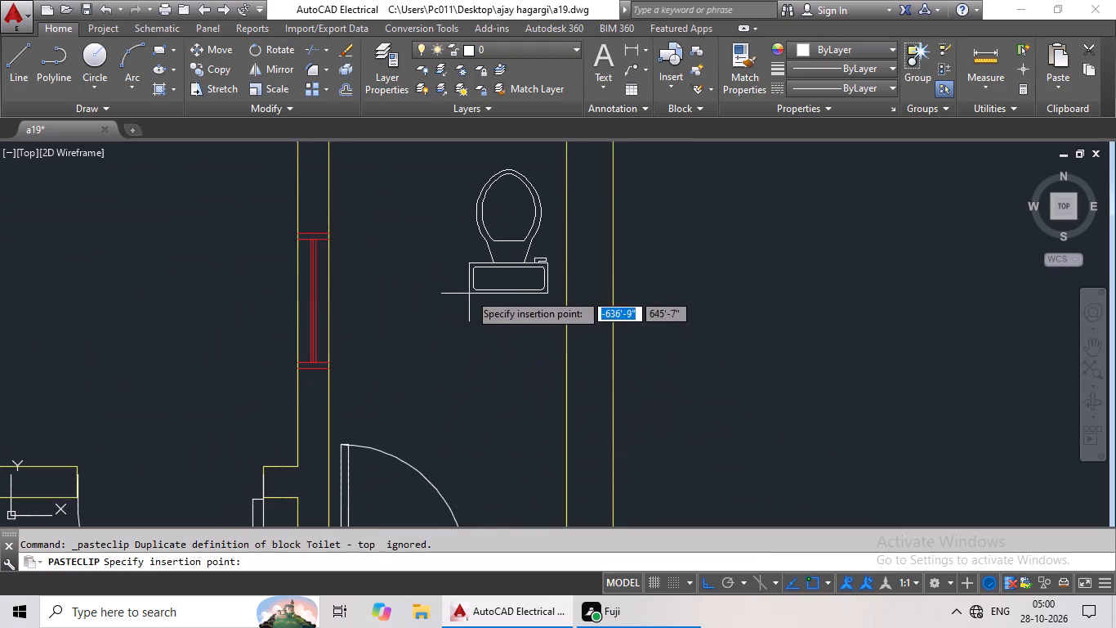
pyautogui.moveTo(469, 307); pyautogui.dragTo(428, 440, button='middle')
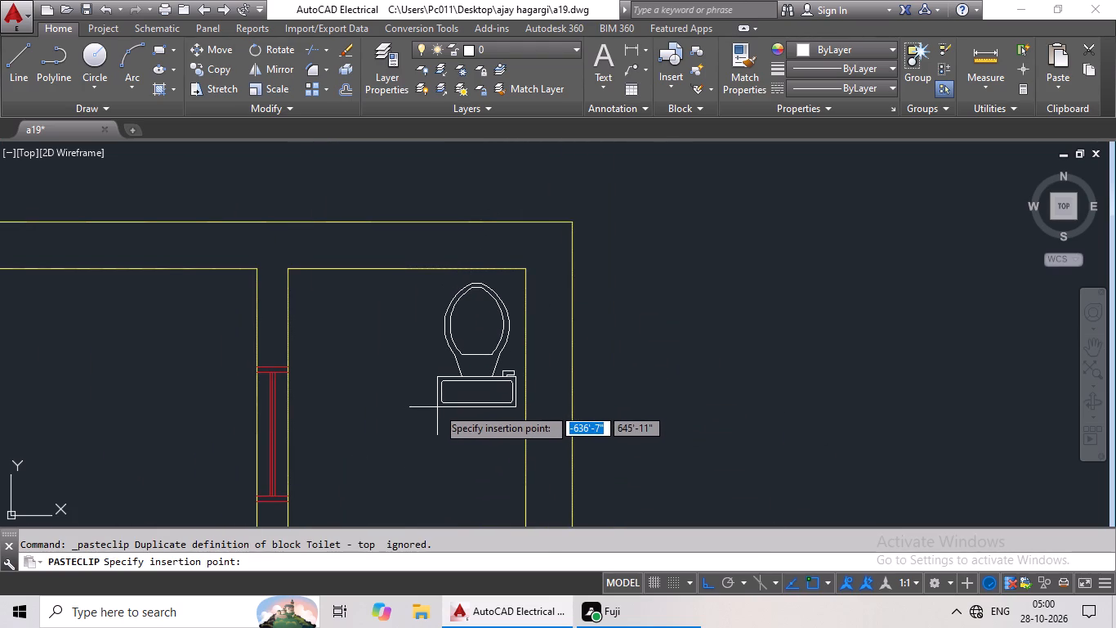
pyautogui.click(438, 407)
# Delete all the source furniture and fixture blocks lying outside the plan to its east.
pyautogui.scroll(-3, 736, 343)
pyautogui.moveTo(753, 370); pyautogui.dragTo(767, 254, button='middle')
pyautogui.scroll(-1, 784, 328)
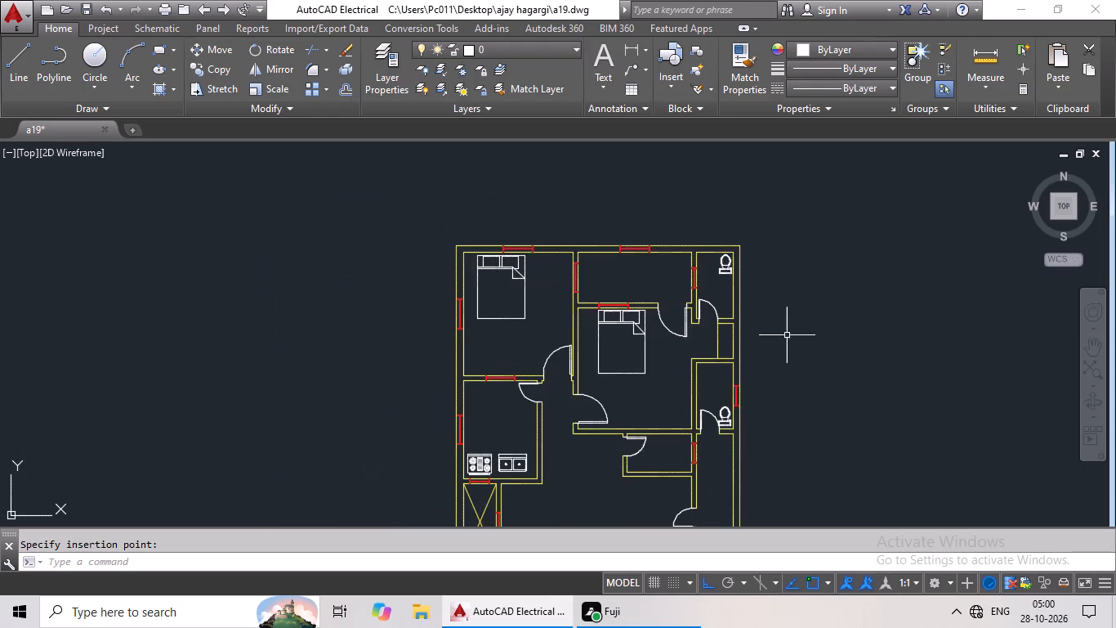
pyautogui.moveTo(788, 337); pyautogui.dragTo(789, 260, button='middle')
pyautogui.scroll(-1, 779, 331)
pyautogui.moveTo(783, 348); pyautogui.dragTo(760, 242, button='middle')
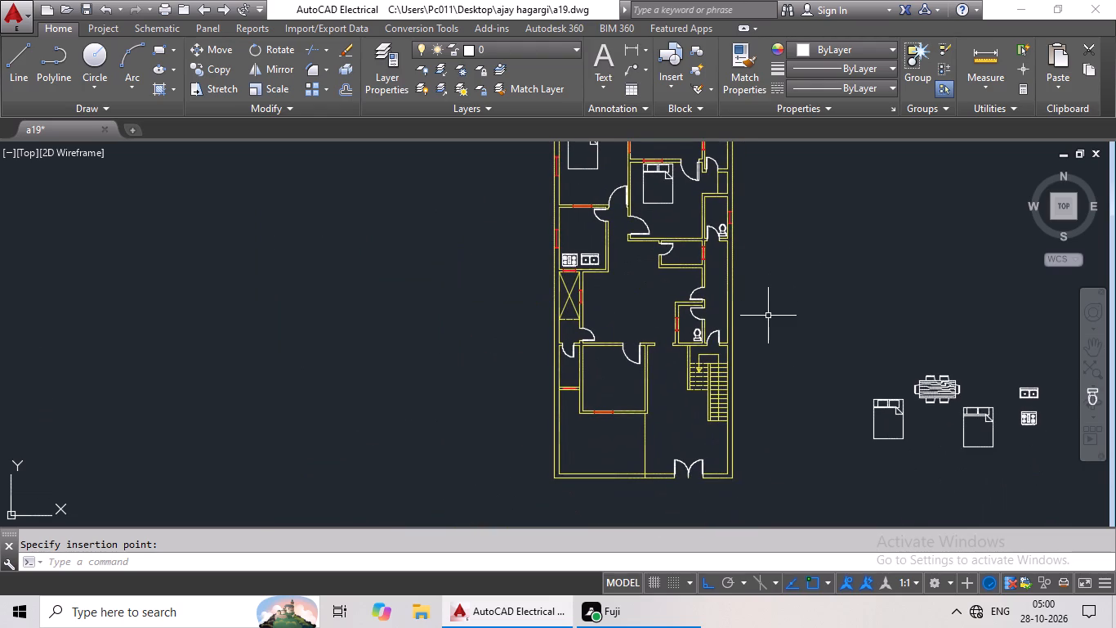
pyautogui.moveTo(767, 317); pyautogui.dragTo(665, 316, button='middle')
pyautogui.moveTo(728, 322); pyautogui.dragTo(663, 322, button='middle')
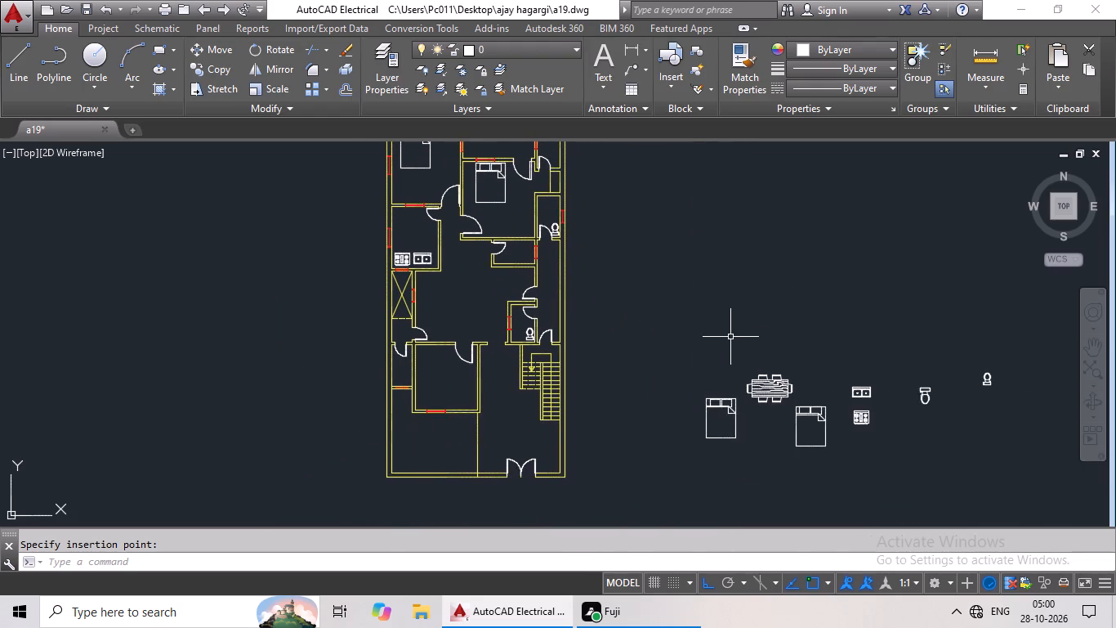
pyautogui.moveTo(730, 337); pyautogui.dragTo(665, 324, button='middle')
pyautogui.moveTo(734, 328); pyautogui.dragTo(672, 374, button='middle')
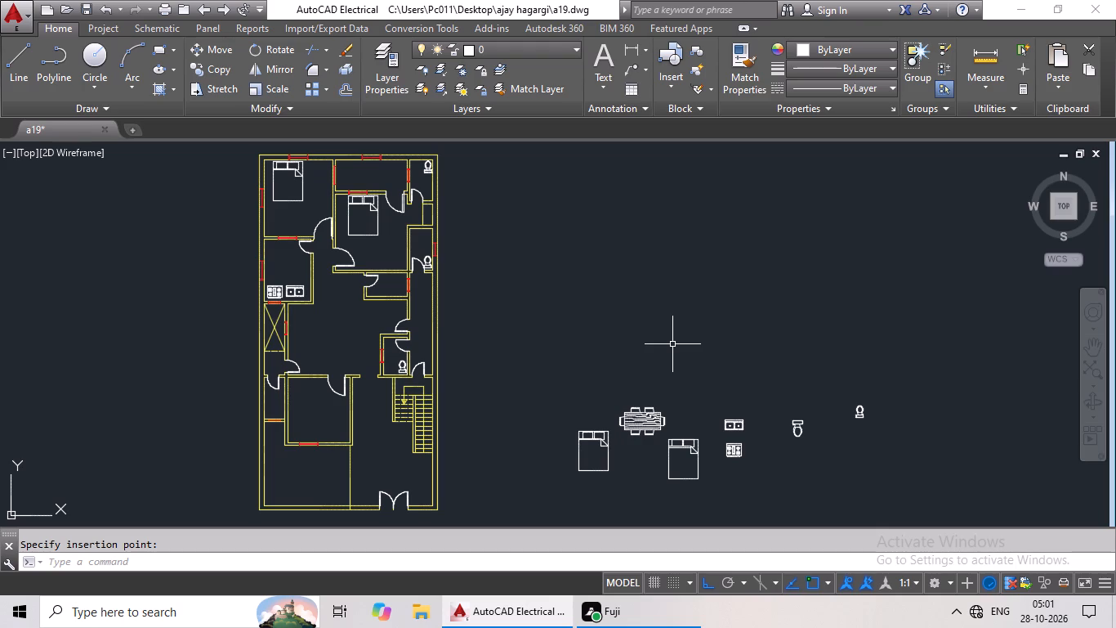
pyautogui.moveTo(673, 343); pyautogui.dragTo(673, 313, button='middle')
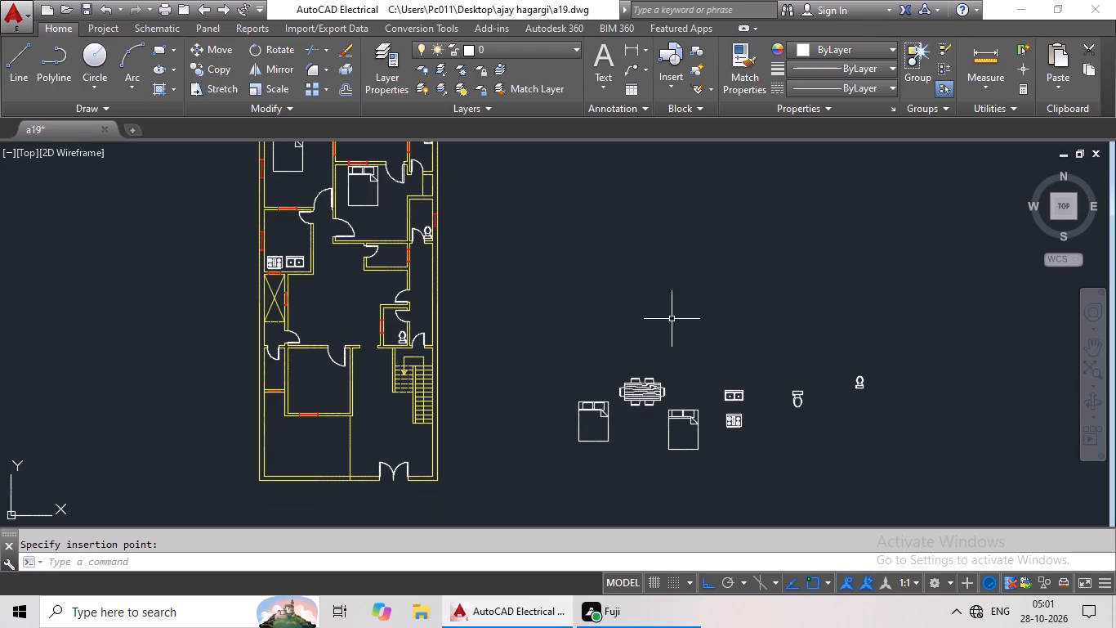
pyautogui.moveTo(759, 293); pyautogui.dragTo(817, 486)
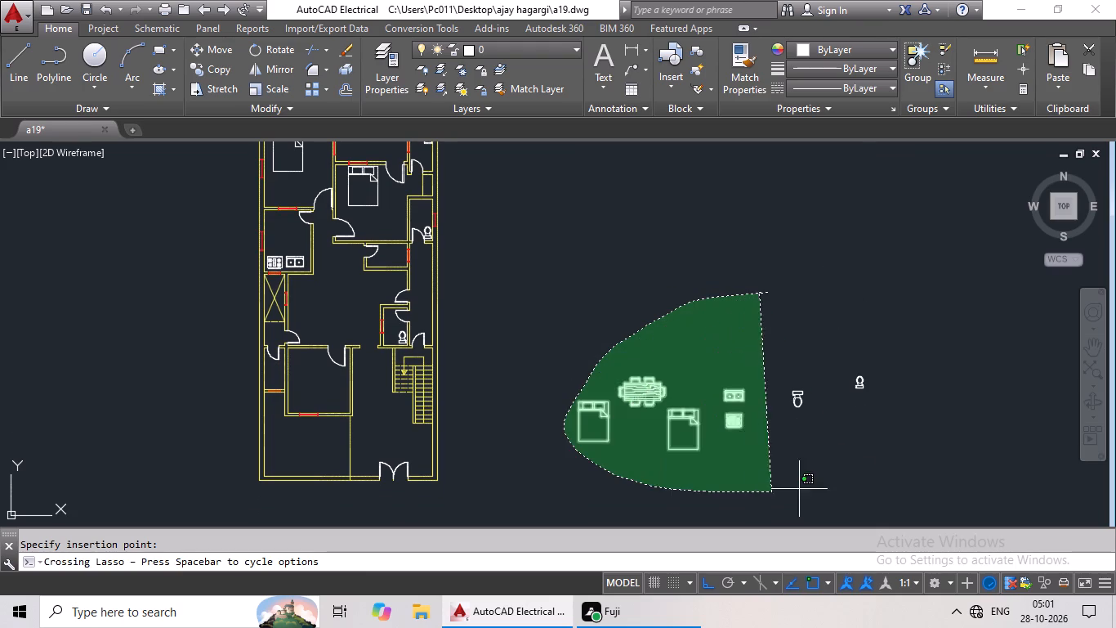
pyautogui.moveTo(817, 486); pyautogui.dragTo(956, 416)
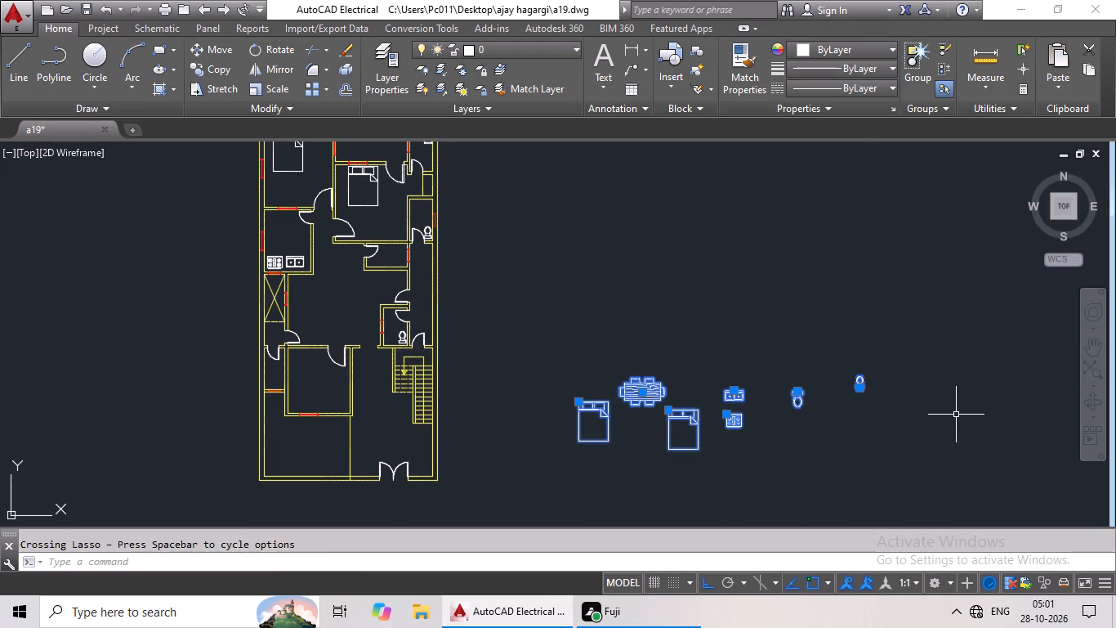
pyautogui.press('Delete')
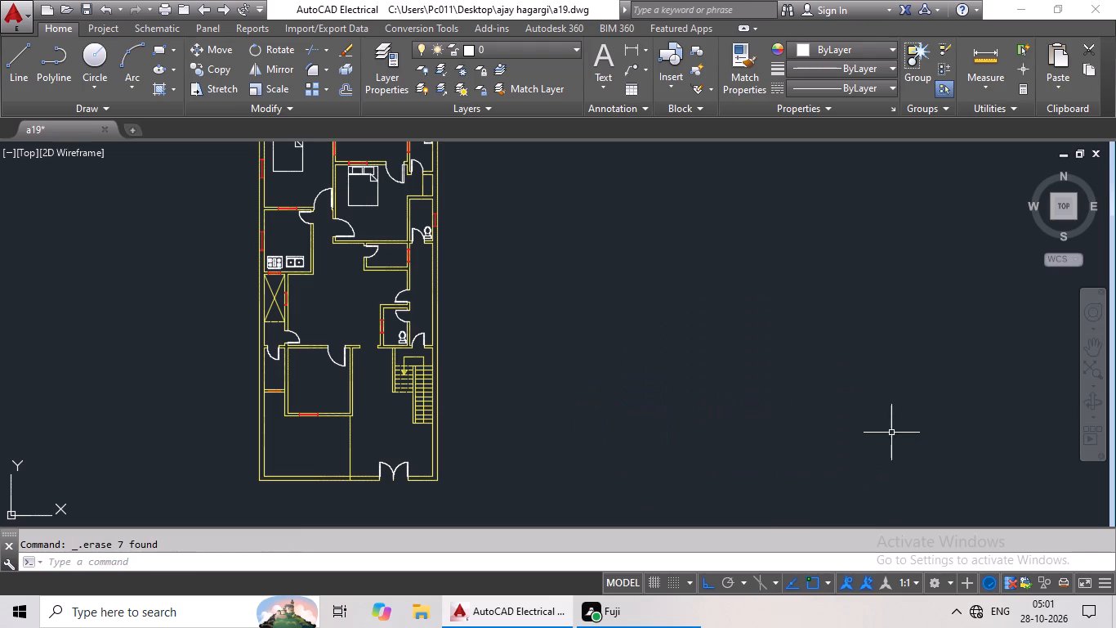
# Add two-line multiline text east of the plan reading BED ROOM and 11'7"X13', coloured cyan with a 9" text height.
pyautogui.click(613, 75)
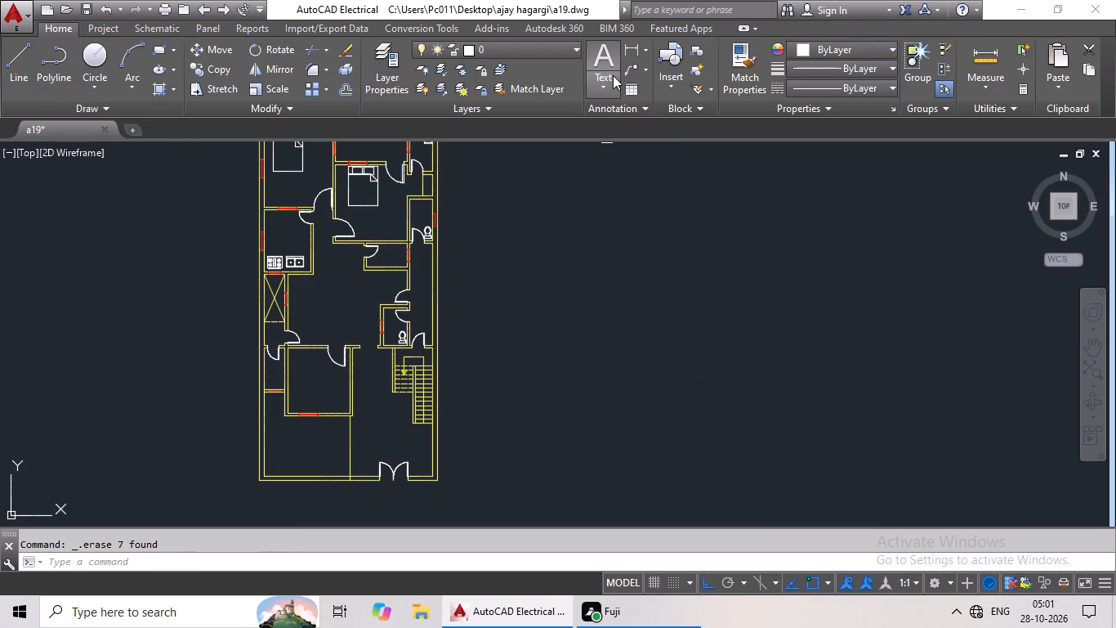
pyautogui.click(623, 112)
pyautogui.click(562, 203)
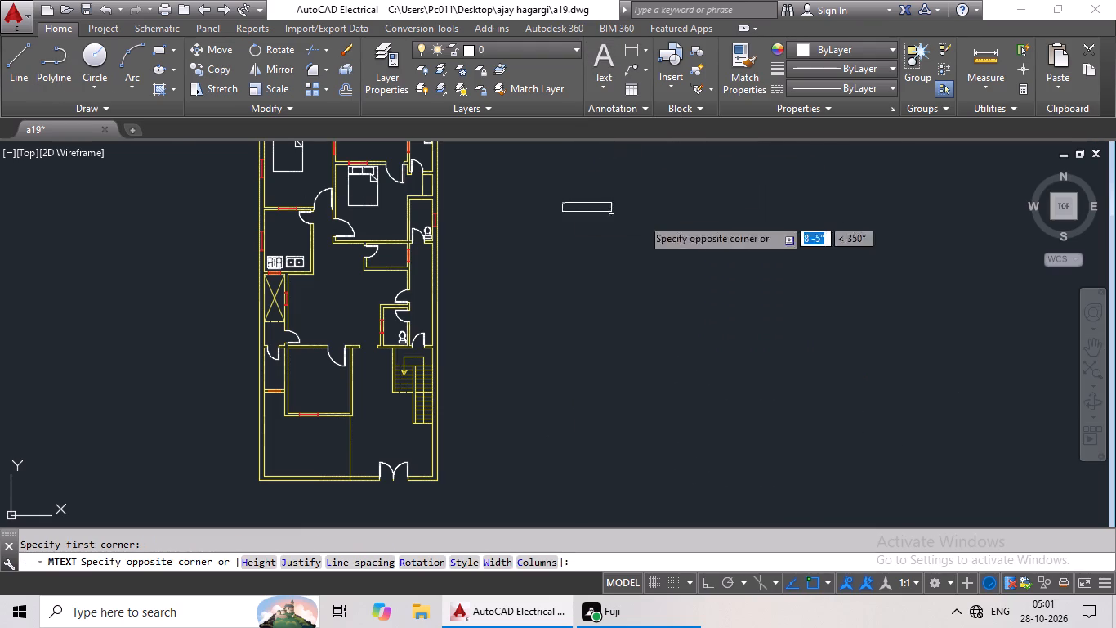
pyautogui.click(906, 257)
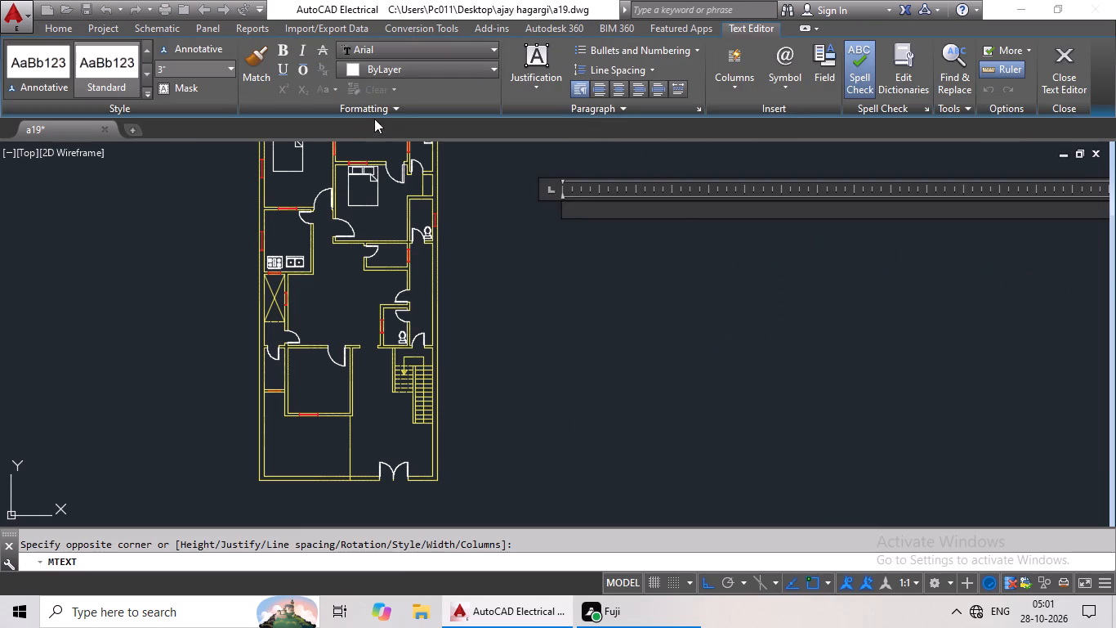
pyautogui.click(447, 69)
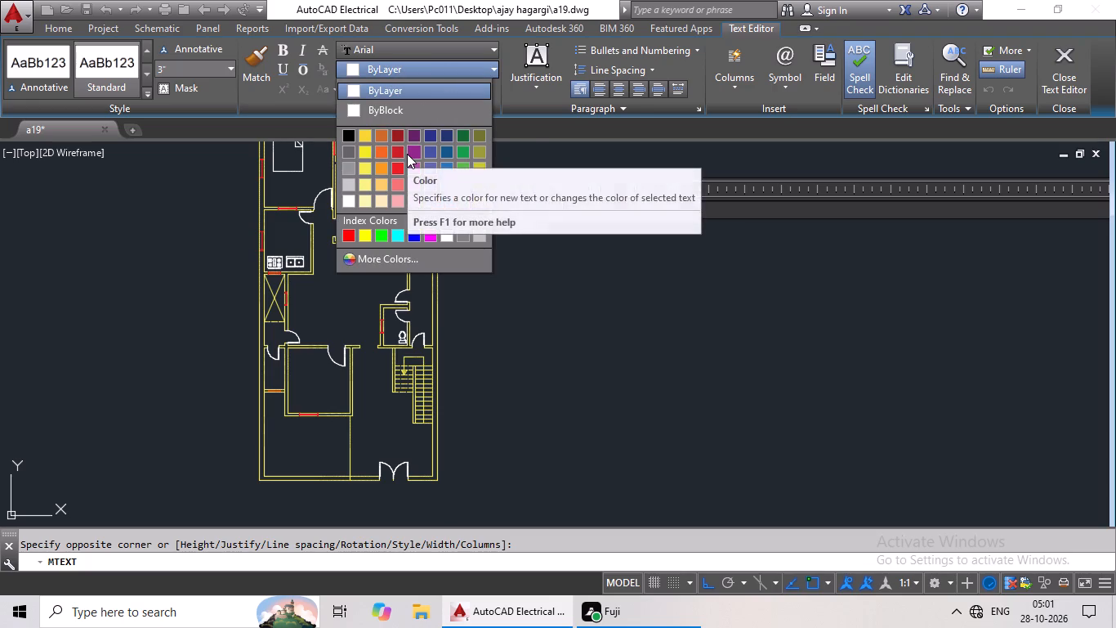
pyautogui.click(400, 233)
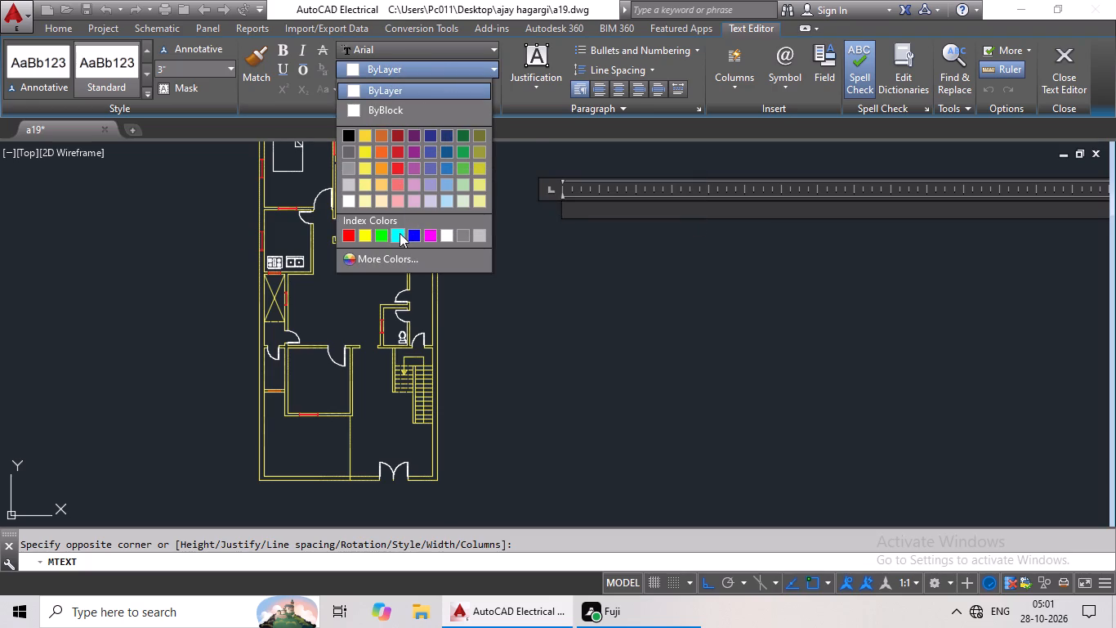
pyautogui.click(230, 68)
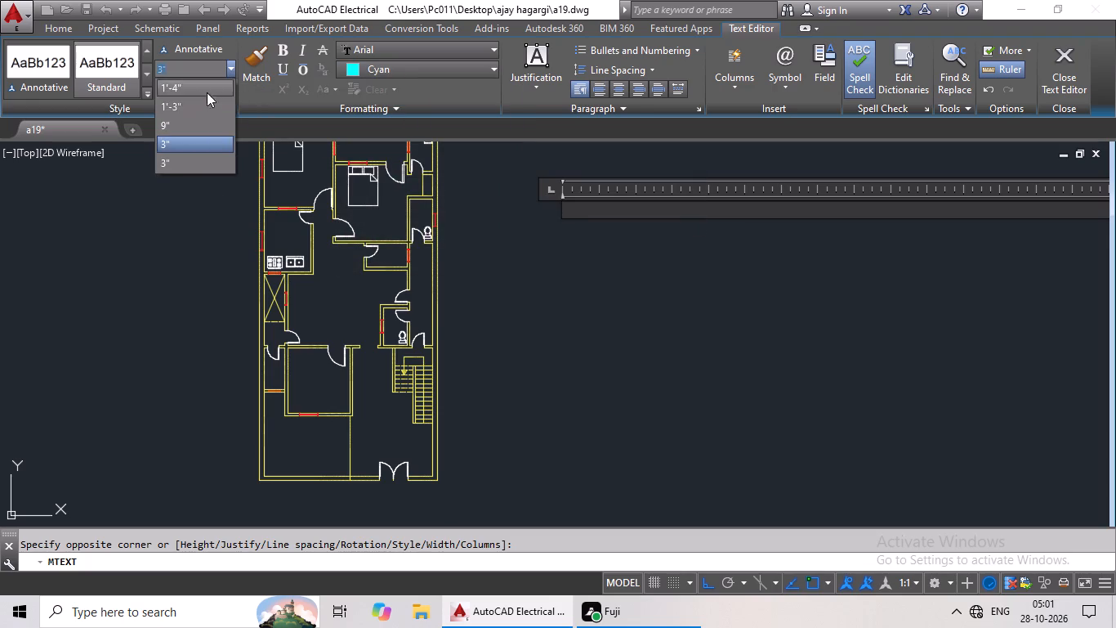
pyautogui.click(180, 123)
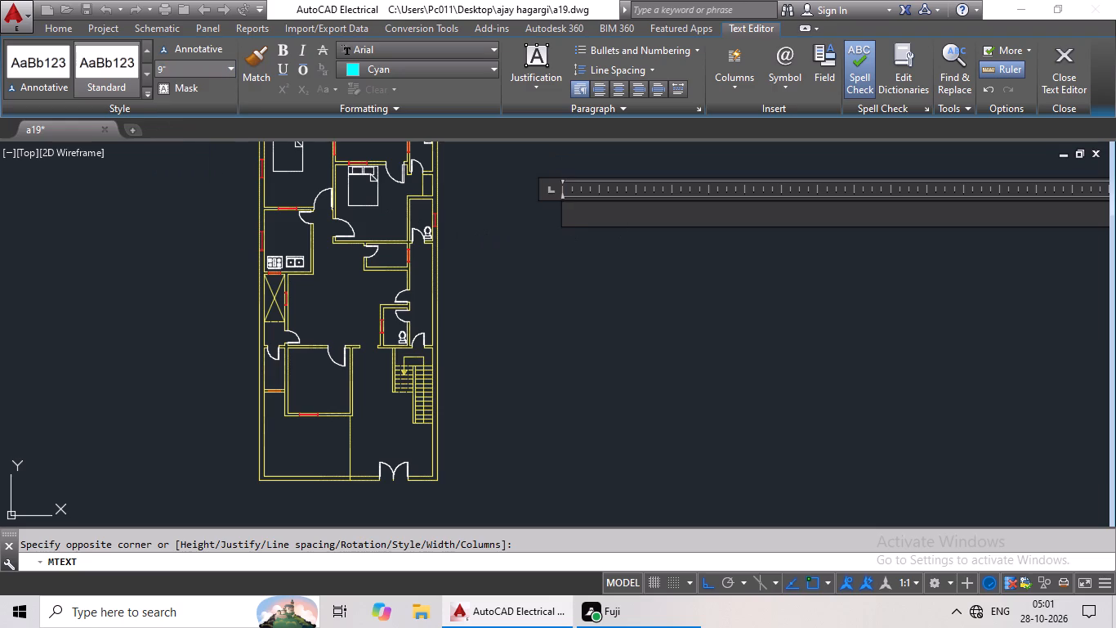
pyautogui.write('BED')
pyautogui.press('space')
pyautogui.write('ROOM')
pyautogui.press('Return')
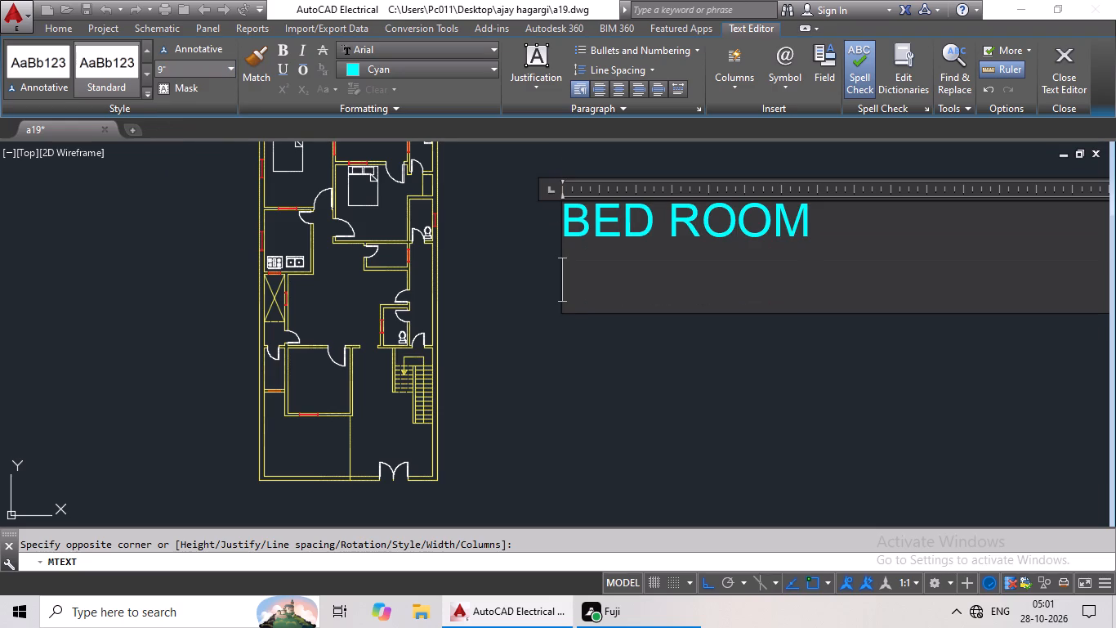
pyautogui.write("11'7")
pyautogui.write('"X')
pyautogui.write("13'")
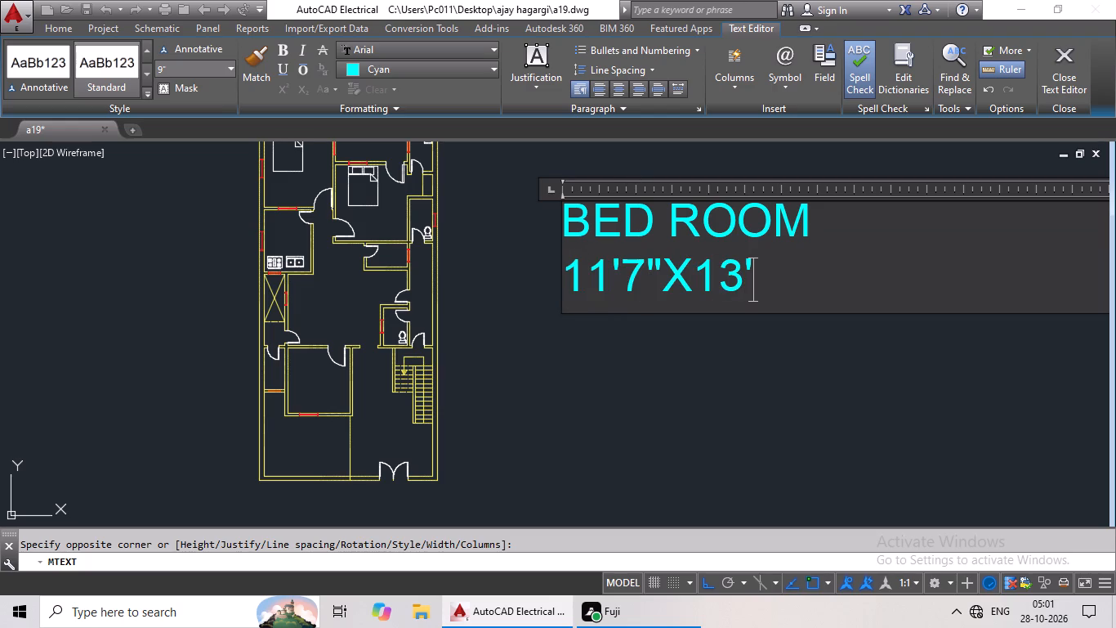
pyautogui.click(566, 280)
pyautogui.press('space')
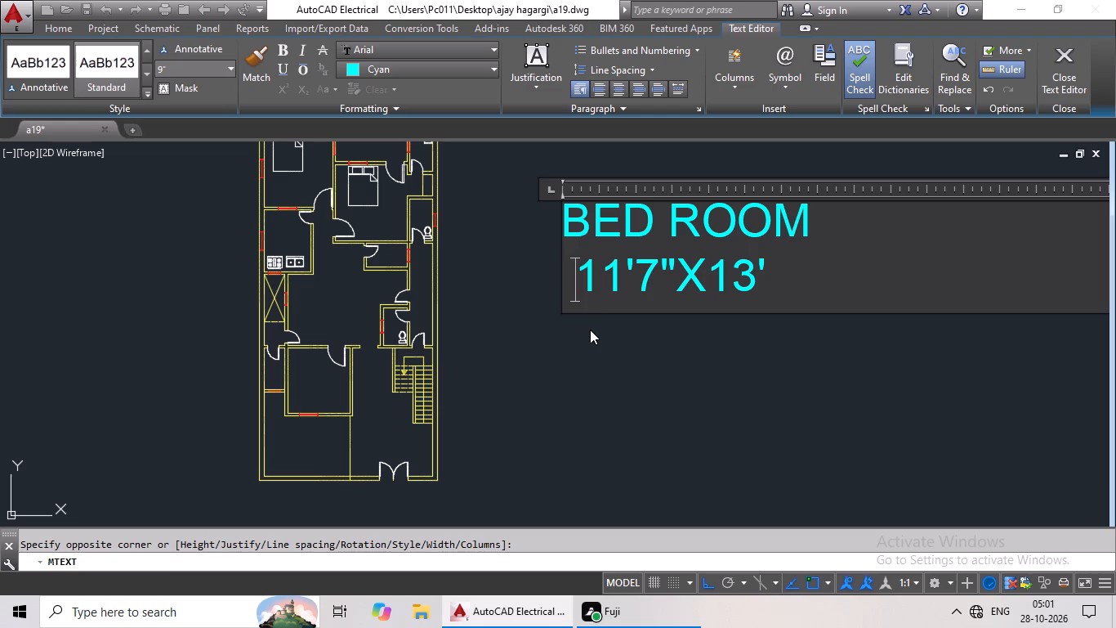
pyautogui.press('space')
pyautogui.click(609, 402)
# Copy the BED ROOM label and paste it in the northwest bedroom, between the bed and the south wall's window.
pyautogui.click(577, 207)
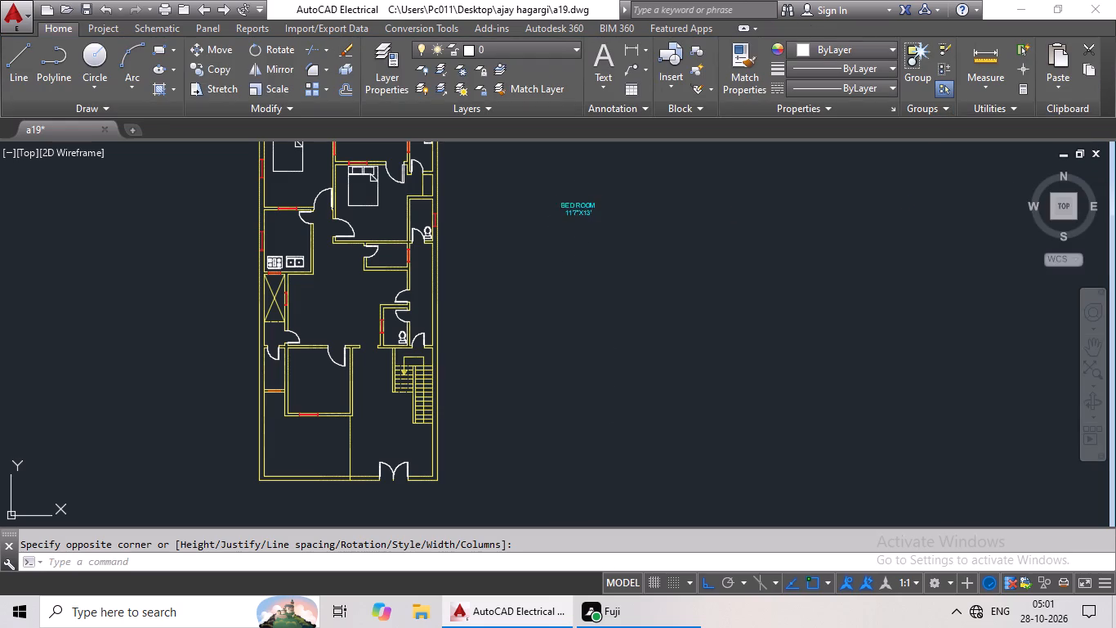
pyautogui.hotkey('ctrl', 'c')
pyautogui.hotkey('ctrl', 'v')
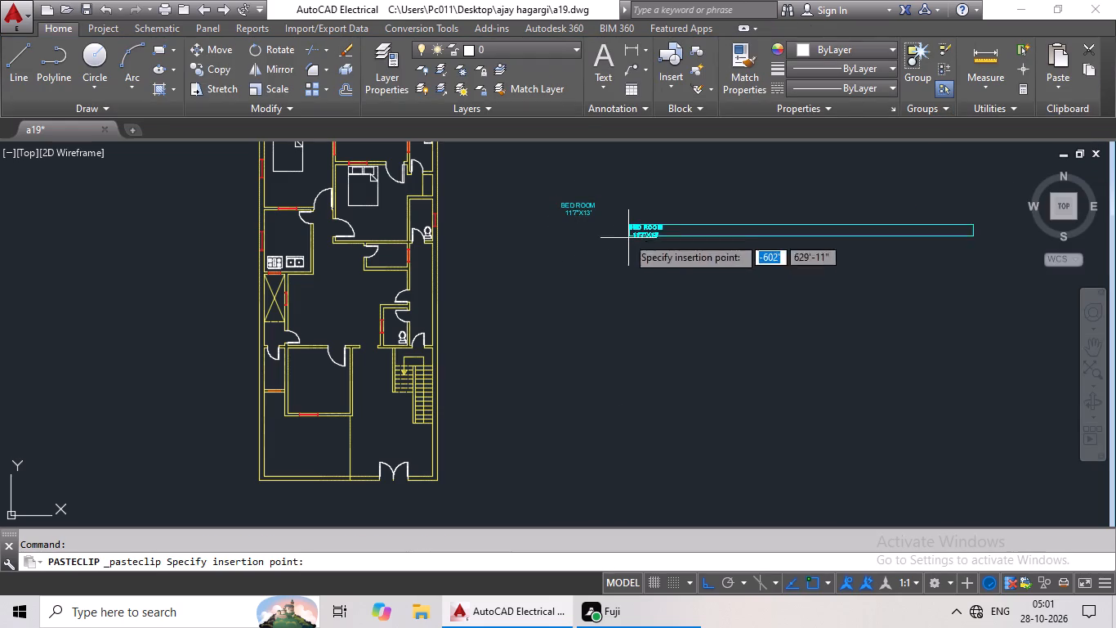
pyautogui.scroll(-1, 382, 177)
pyautogui.moveTo(337, 207); pyautogui.dragTo(337, 305, button='middle')
pyautogui.scroll(4, 313, 287)
pyautogui.moveTo(309, 316); pyautogui.dragTo(306, 357, button='middle')
pyautogui.scroll(2, 301, 327)
pyautogui.scroll(-1, 283, 337)
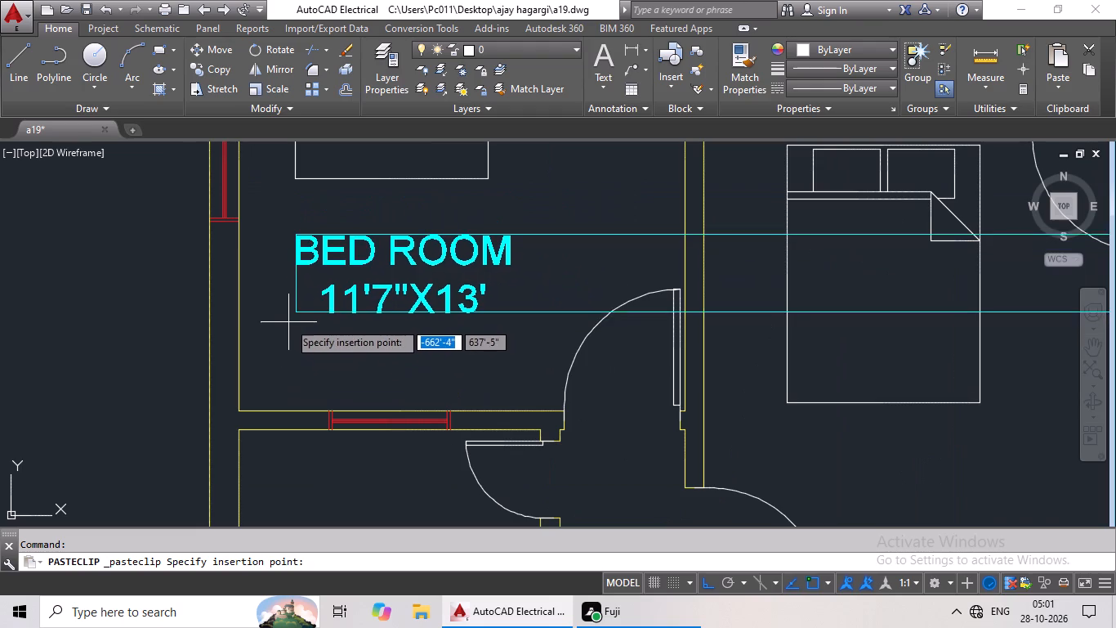
pyautogui.click(295, 308)
# Paste the BED ROOM label in the room without a bed along the north wall, between the northwest bedroom and northeast bathroom.
pyautogui.hotkey('ctrl', 'c')
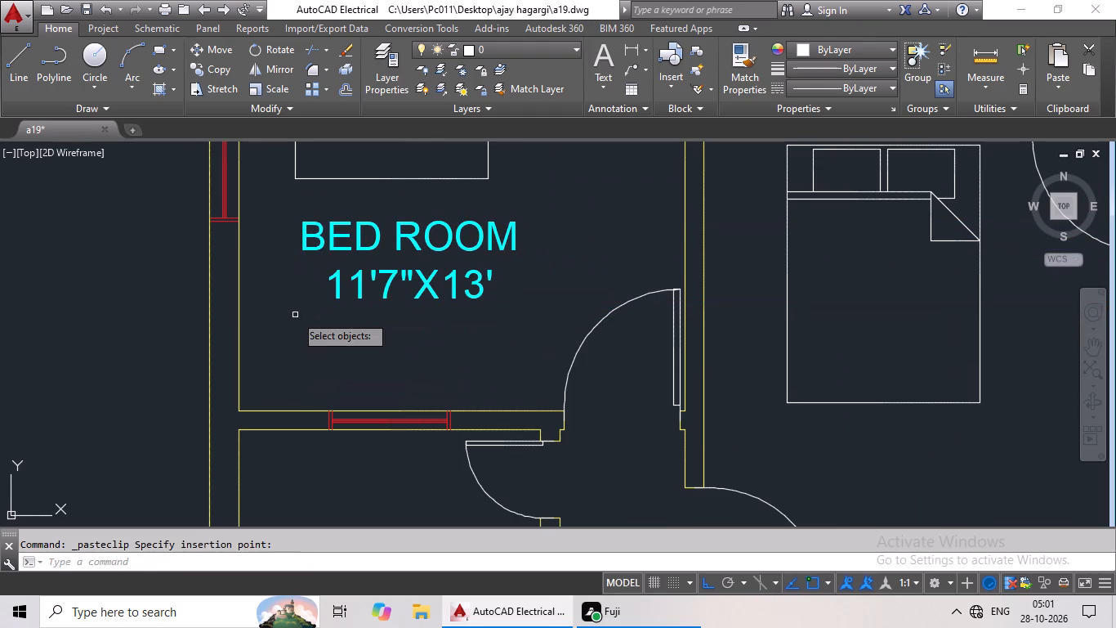
pyautogui.hotkey('ctrl', 'v')
pyautogui.keyDown('ctrl'); pyautogui.scroll(-2, 296, 319); pyautogui.keyUp('ctrl')
pyautogui.moveTo(351, 335); pyautogui.dragTo(283, 406, button='middle')
pyautogui.scroll(2, 408, 298)
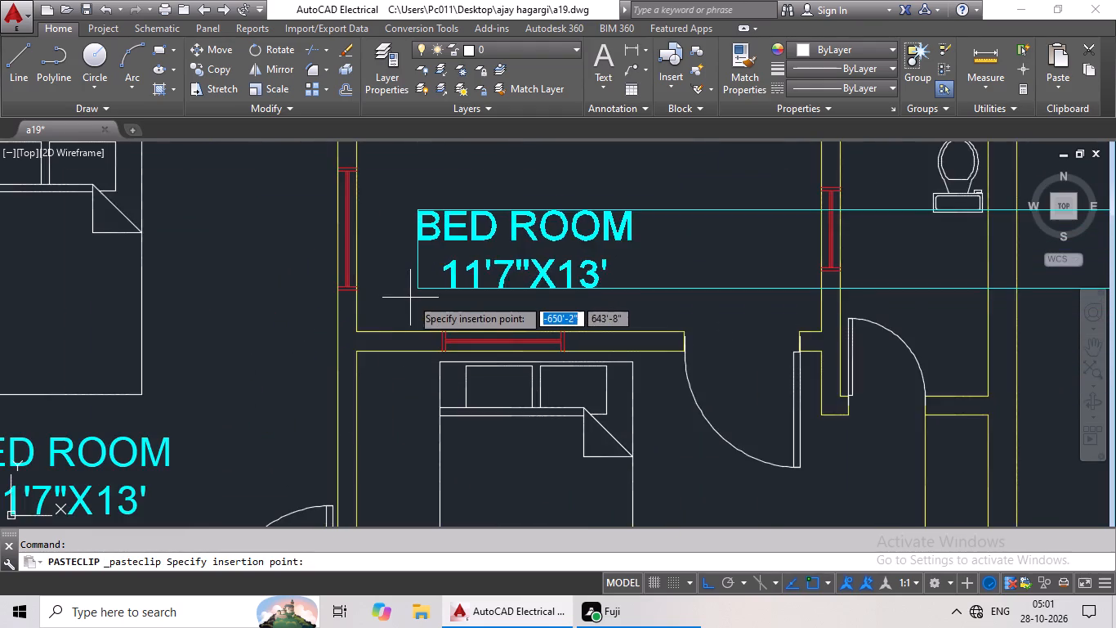
pyautogui.moveTo(408, 304); pyautogui.dragTo(350, 402, button='middle')
pyautogui.scroll(1, 417, 348)
pyautogui.moveTo(472, 353); pyautogui.dragTo(404, 403, button='middle')
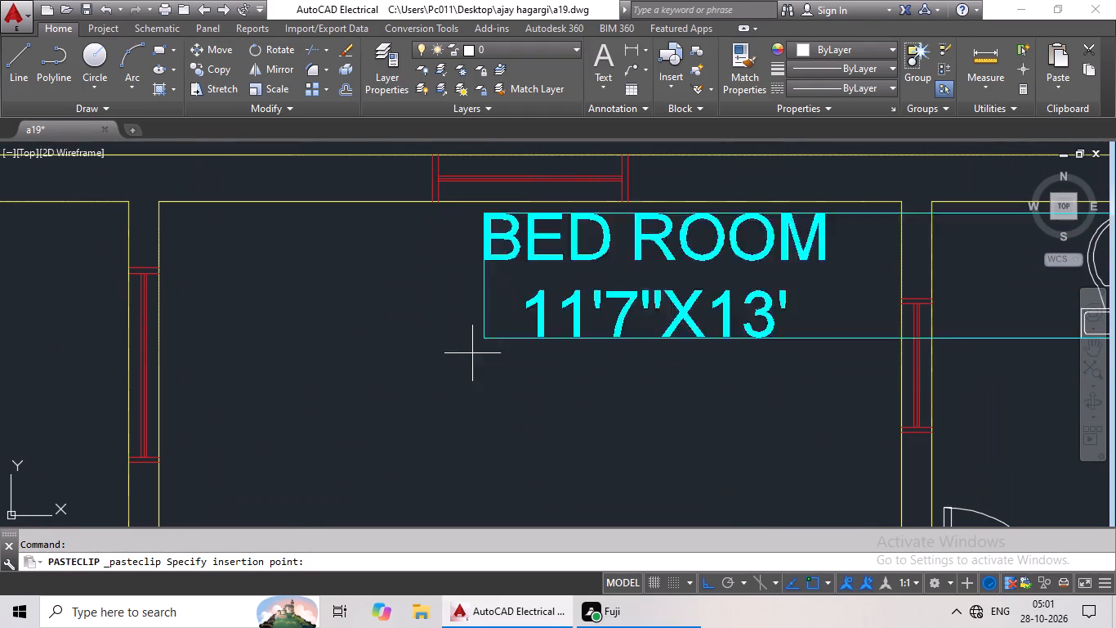
pyautogui.scroll(-1, 409, 397)
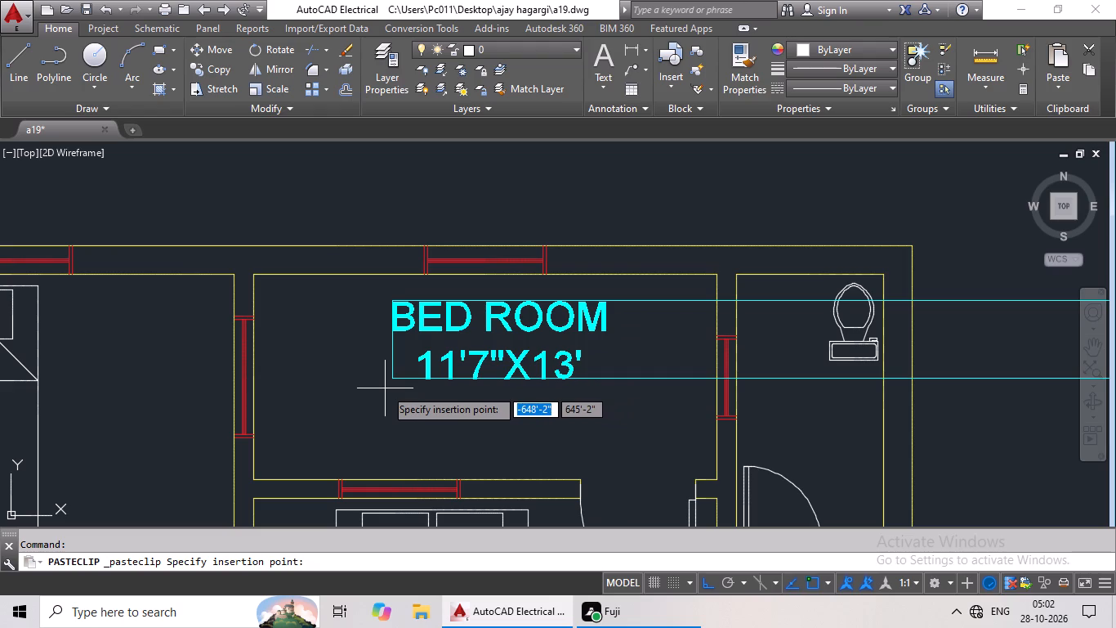
pyautogui.click(385, 388)
# Paste the BED ROOM label in the northeast bathroom, between the toilet and the door.
pyautogui.hotkey('ctrl', 'c')
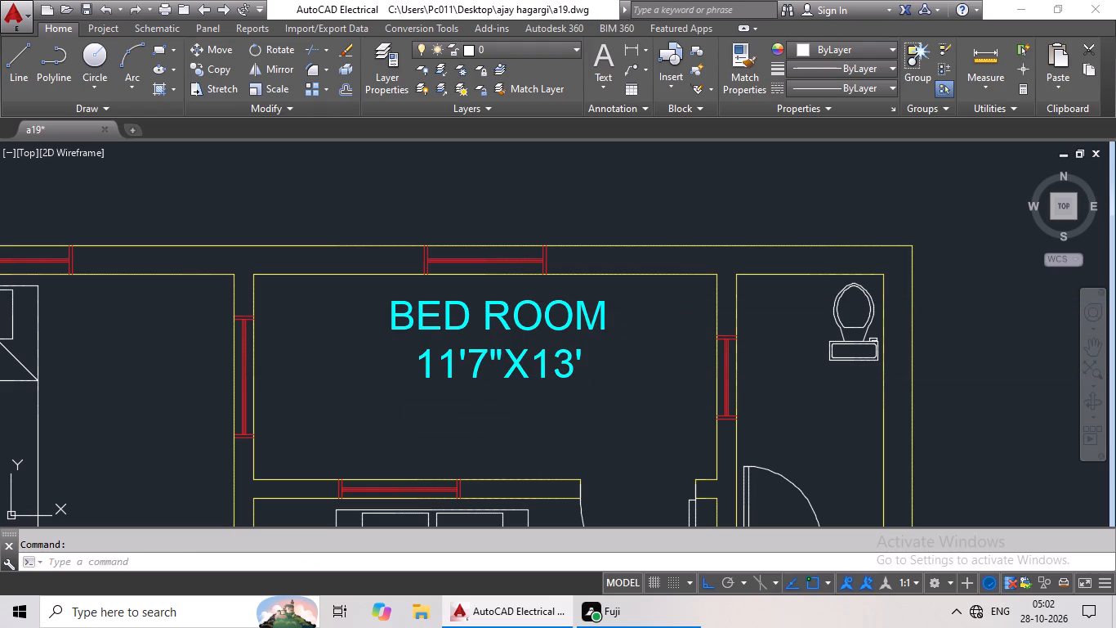
pyautogui.hotkey('ctrl', 'v')
pyautogui.keyDown('ctrl'); pyautogui.scroll(-1, 415, 389); pyautogui.keyUp('ctrl')
pyautogui.moveTo(473, 404); pyautogui.dragTo(293, 366, button='middle')
pyautogui.scroll(1, 476, 408)
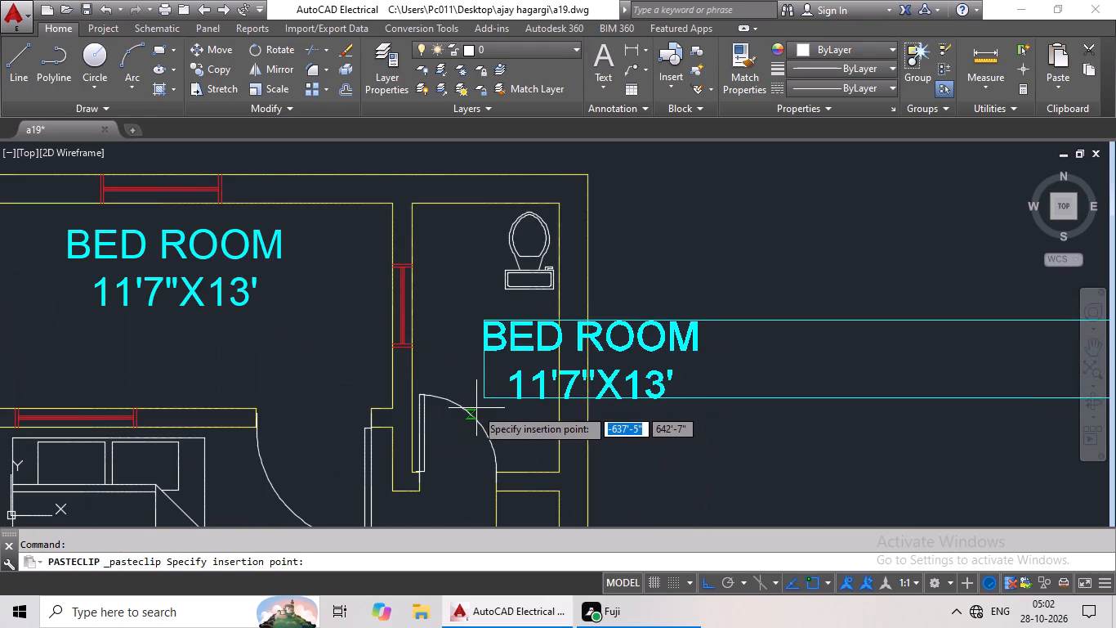
pyautogui.click(404, 394)
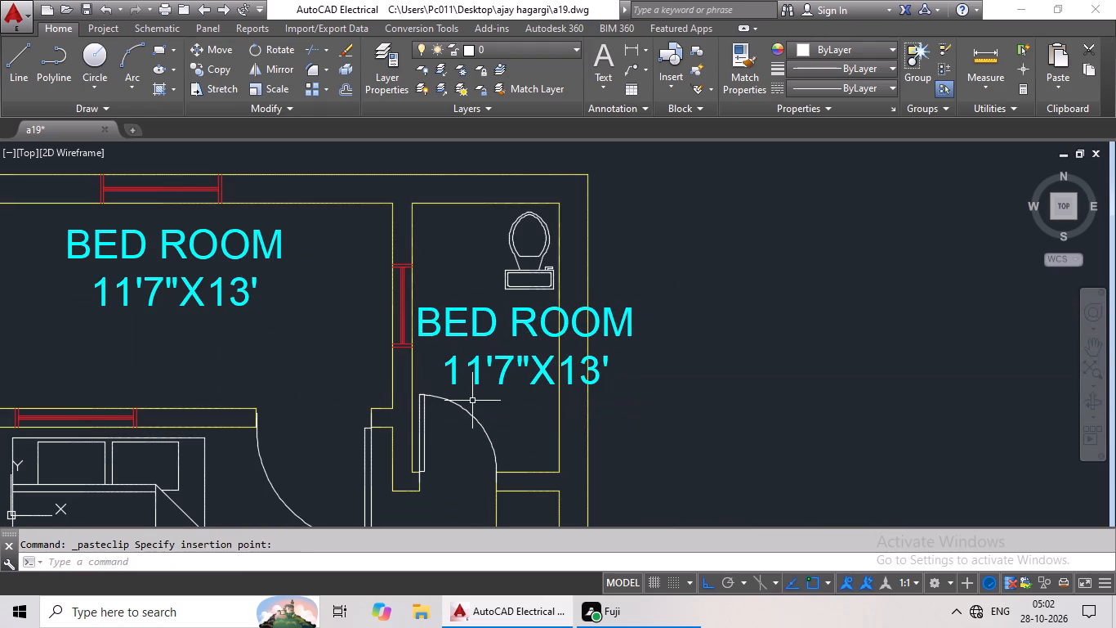
# Paste the BED ROOM label in the eastern bedroom, just south of its bed.
pyautogui.hotkey('ctrl', 'c')
pyautogui.hotkey('ctrl', 'v')
pyautogui.scroll(-1, 480, 385)
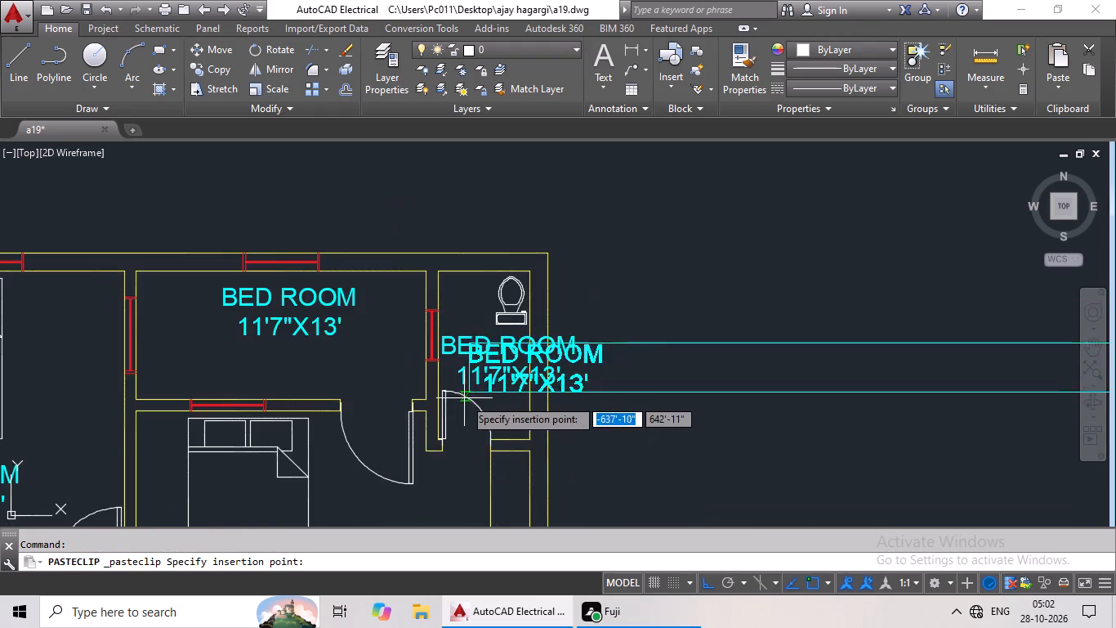
pyautogui.moveTo(464, 398); pyautogui.dragTo(501, 334, button='middle')
pyautogui.scroll(-1, 469, 388)
pyautogui.moveTo(469, 406); pyautogui.dragTo(529, 327, button='middle')
pyautogui.scroll(3, 412, 441)
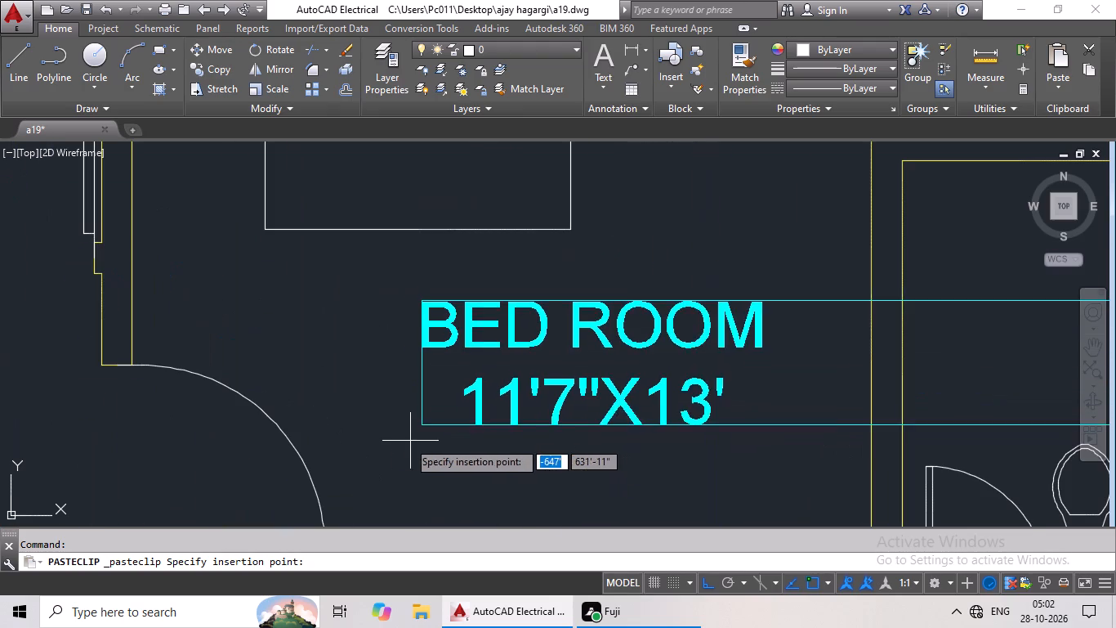
pyautogui.click(369, 434)
# Paste the BED ROOM label in the kitchen, north of the stove and sink.
pyautogui.hotkey('ctrl', 'c')
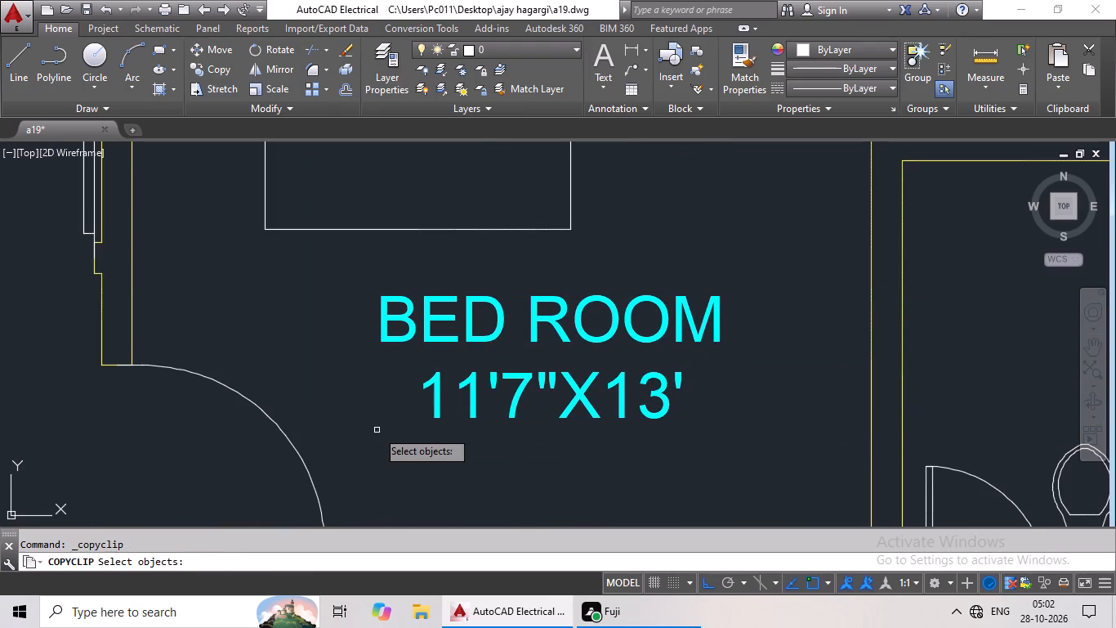
pyautogui.hotkey('ctrl', 'v')
pyautogui.keyDown('ctrl'); pyautogui.scroll(-3, 391, 424); pyautogui.keyUp('ctrl')
pyautogui.moveTo(395, 419); pyautogui.dragTo(453, 269, button='middle')
pyautogui.scroll(2, 236, 312)
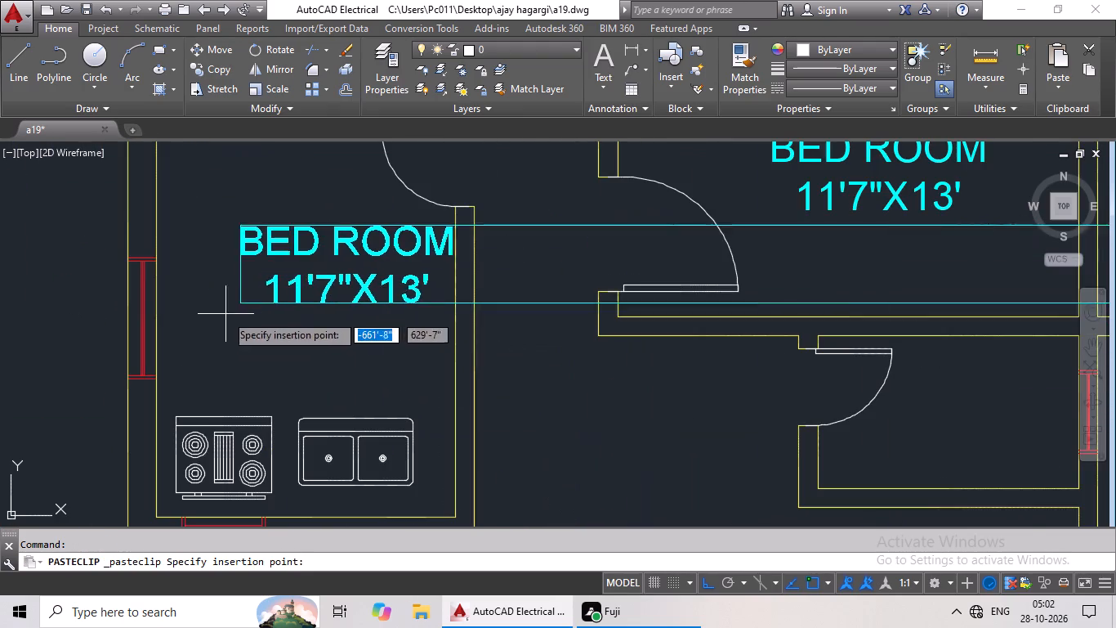
pyautogui.click(190, 339)
# Paste the BED ROOM label in the large central hall, east of the crossed shaft.
pyautogui.hotkey('ctrl', 'c')
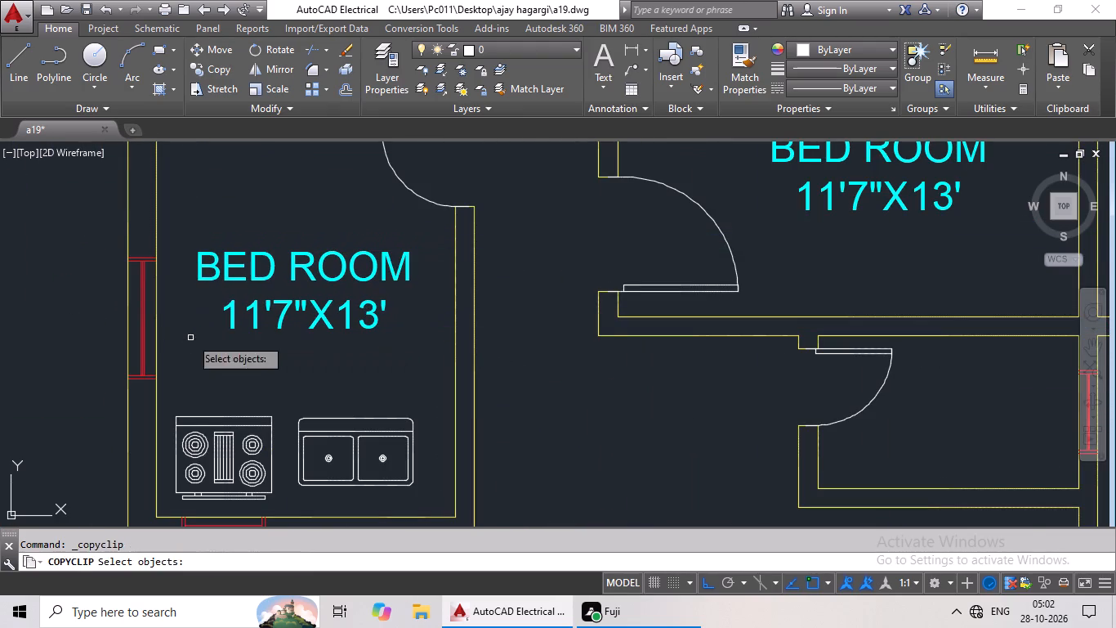
pyautogui.hotkey('ctrl', 'v')
pyautogui.keyDown('ctrl'); pyautogui.scroll(-3, 282, 306); pyautogui.keyUp('ctrl')
pyautogui.moveTo(344, 369); pyautogui.dragTo(362, 321, button='middle')
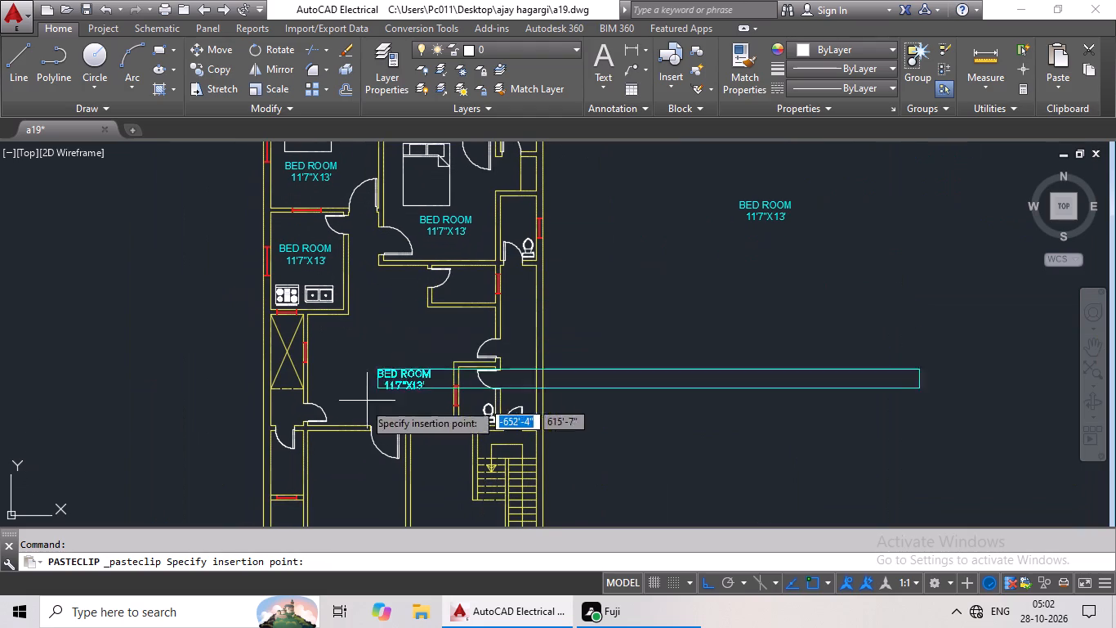
pyautogui.moveTo(364, 349); pyautogui.dragTo(364, 322, button='middle')
pyautogui.scroll(3, 362, 322)
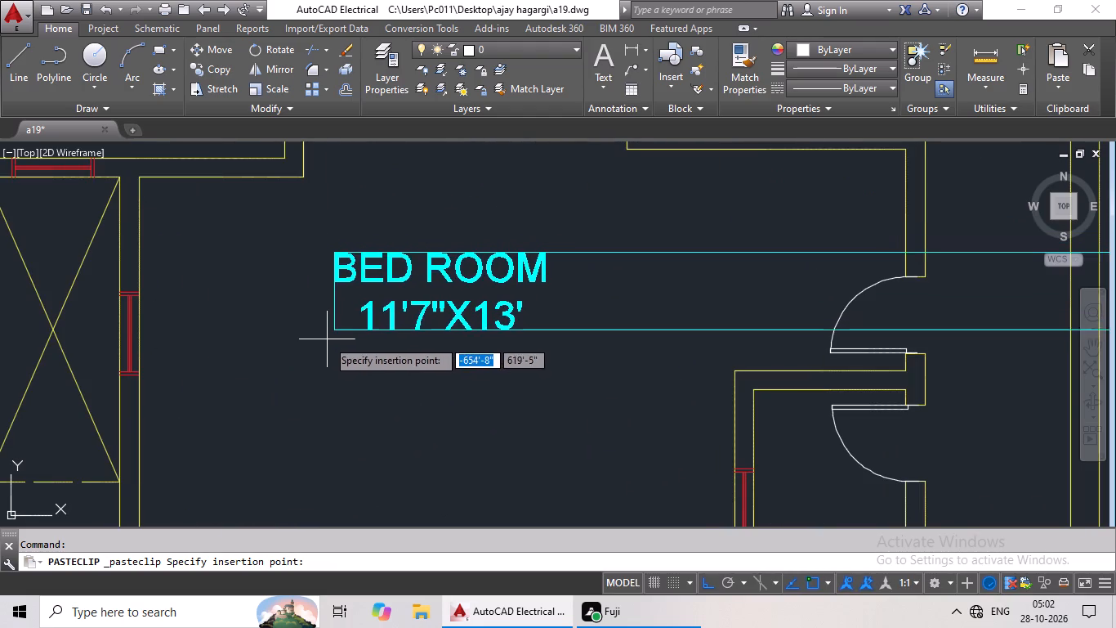
pyautogui.click(327, 339)
# Paste the BED ROOM label in the middle of the enclosed room directly south of the central hall.
pyautogui.hotkey('ctrl', 'c')
pyautogui.hotkey('ctrl', 'v')
pyautogui.keyDown('ctrl'); pyautogui.scroll(-2, 340, 333); pyautogui.keyUp('ctrl')
pyautogui.moveTo(347, 333); pyautogui.dragTo(360, 163, button='middle')
pyautogui.click(306, 392)
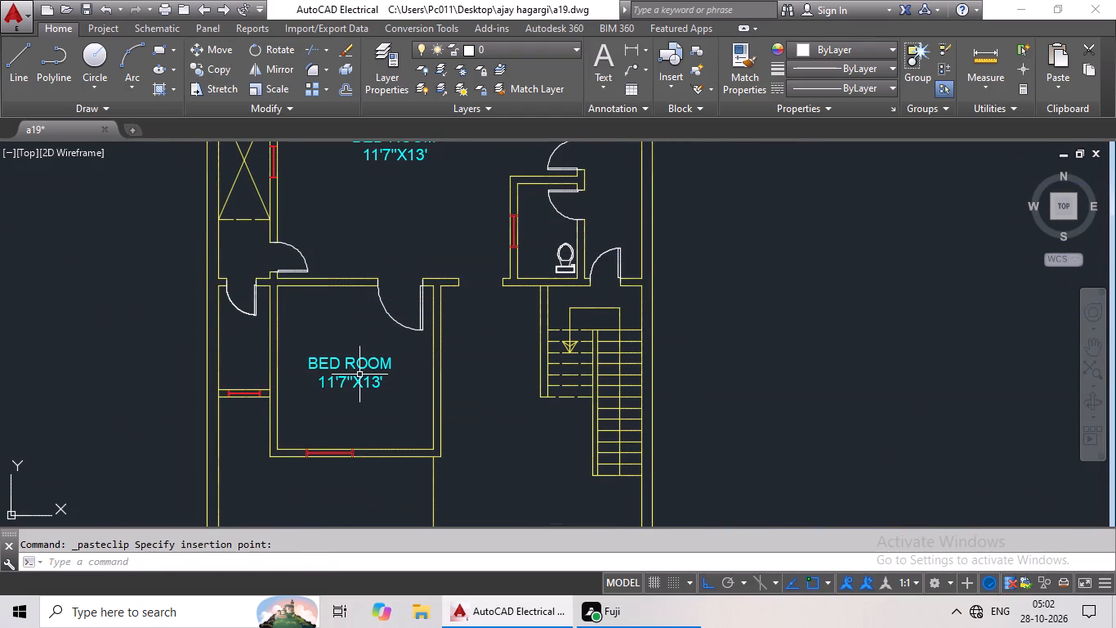
# Paste the BED ROOM label in the entrance area north of the double door and in the open southwest area.
pyautogui.hotkey('ctrl', 'c')
pyautogui.hotkey('ctrl', 'v')
pyautogui.keyDown('ctrl'); pyautogui.moveTo(394, 375); pyautogui.dragTo(400, 233, button='middle'); pyautogui.keyUp('ctrl')
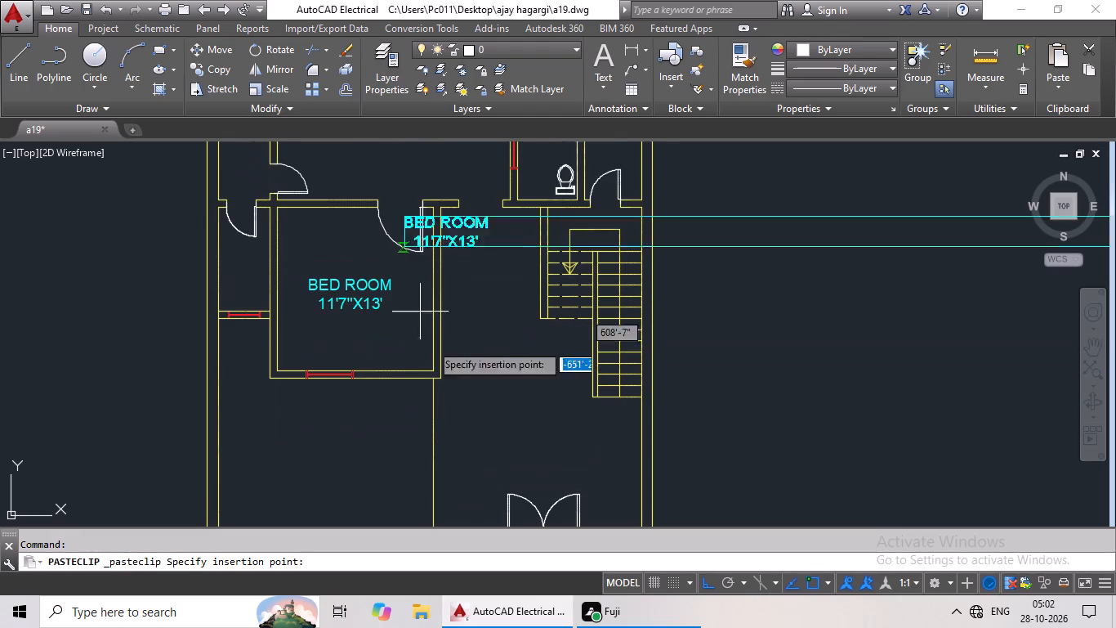
pyautogui.click(484, 435)
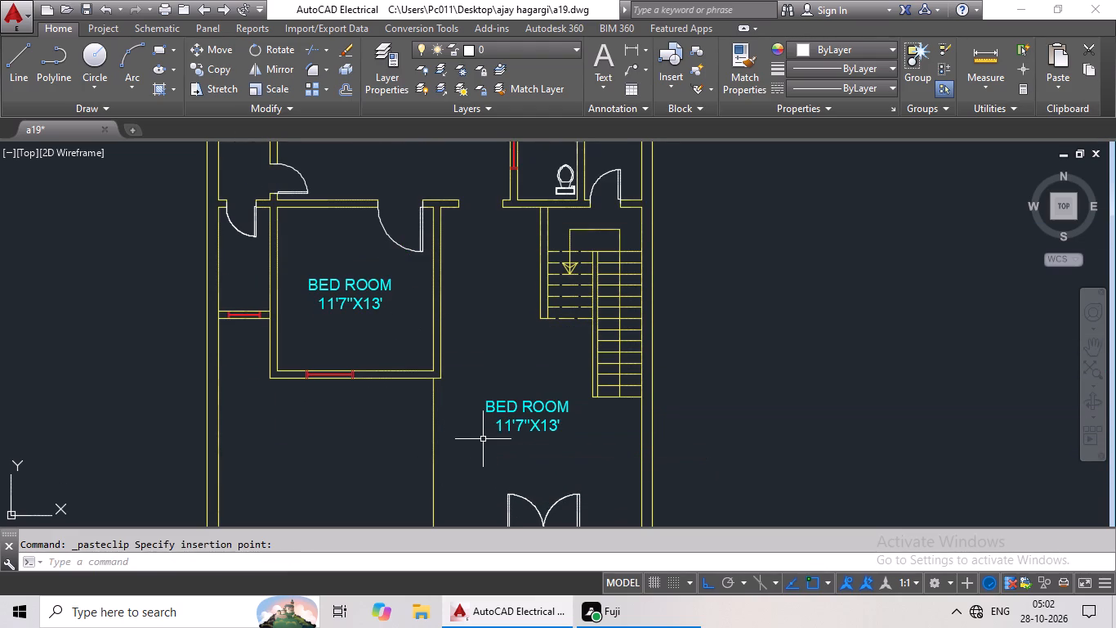
pyautogui.hotkey('ctrl', 'c')
pyautogui.hotkey('ctrl', 'v')
pyautogui.click(271, 488)
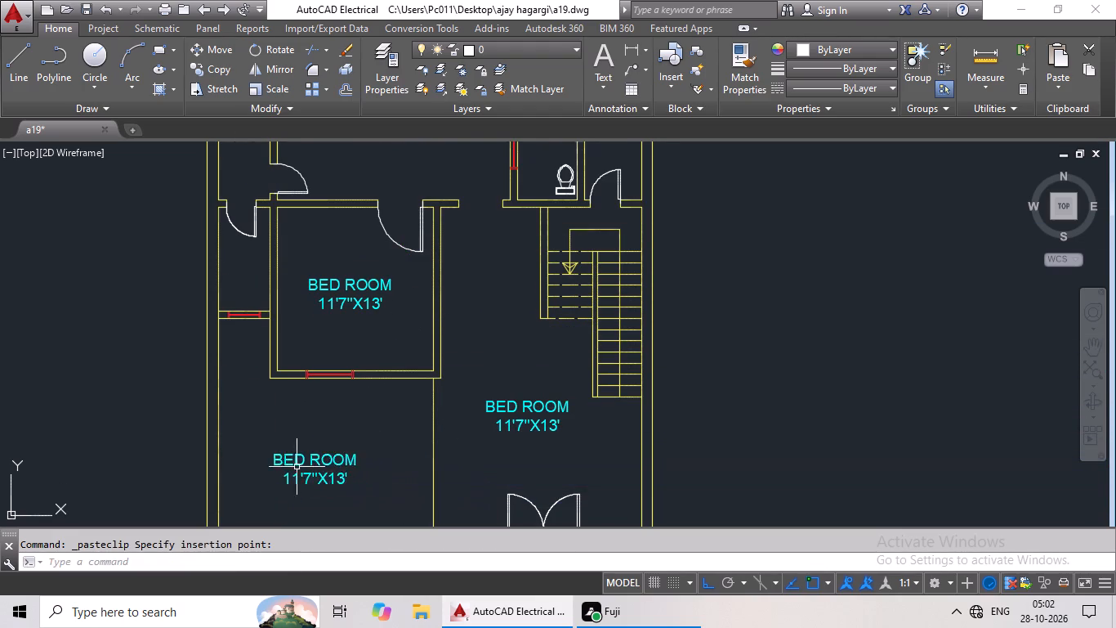
# Paste the BED ROOM label over the small toilet room just north of the staircase.
pyautogui.scroll(-1, 373, 403)
pyautogui.moveTo(388, 370); pyautogui.dragTo(309, 428, button='middle')
pyautogui.hotkey('ctrl', 'c')
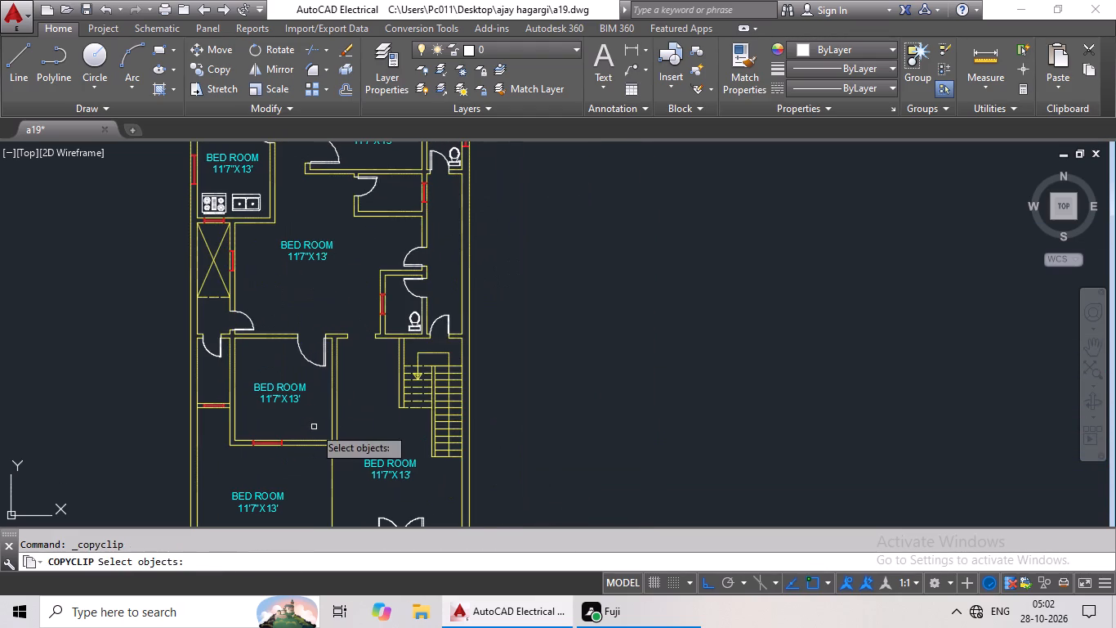
pyautogui.hotkey('ctrl', 'v')
pyautogui.scroll(2, 355, 328)
pyautogui.click(398, 287)
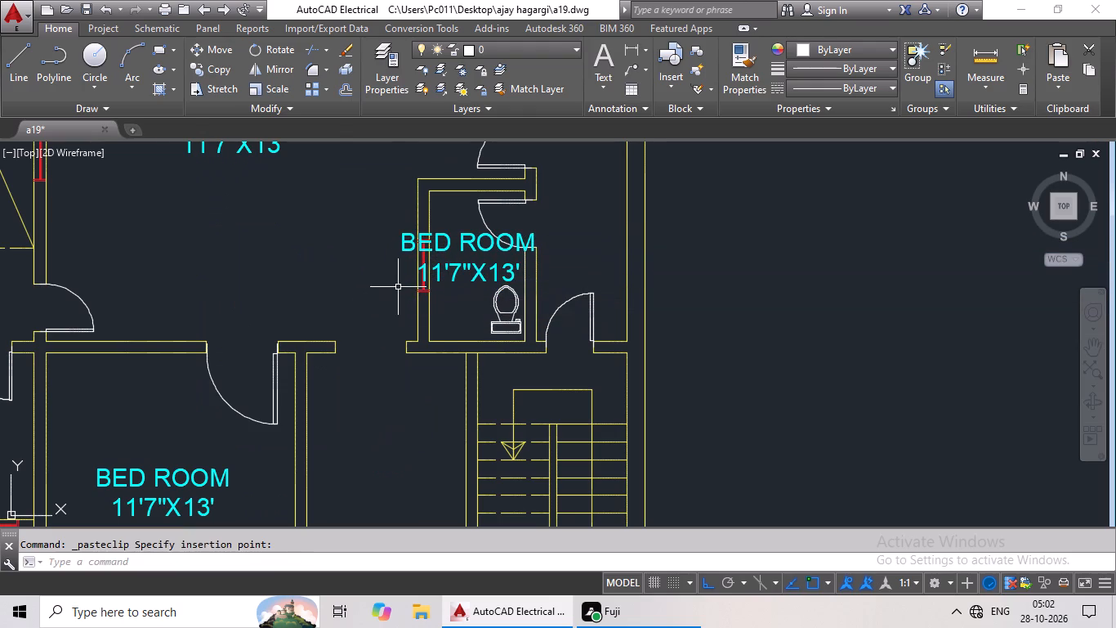
# Paste the BED ROOM label in the narrow passage along the east outer wall, beside the central hall.
pyautogui.hotkey('ctrl', 'c')
pyautogui.hotkey('ctrl', 'v')
pyautogui.hotkey('ctrl', 'space')
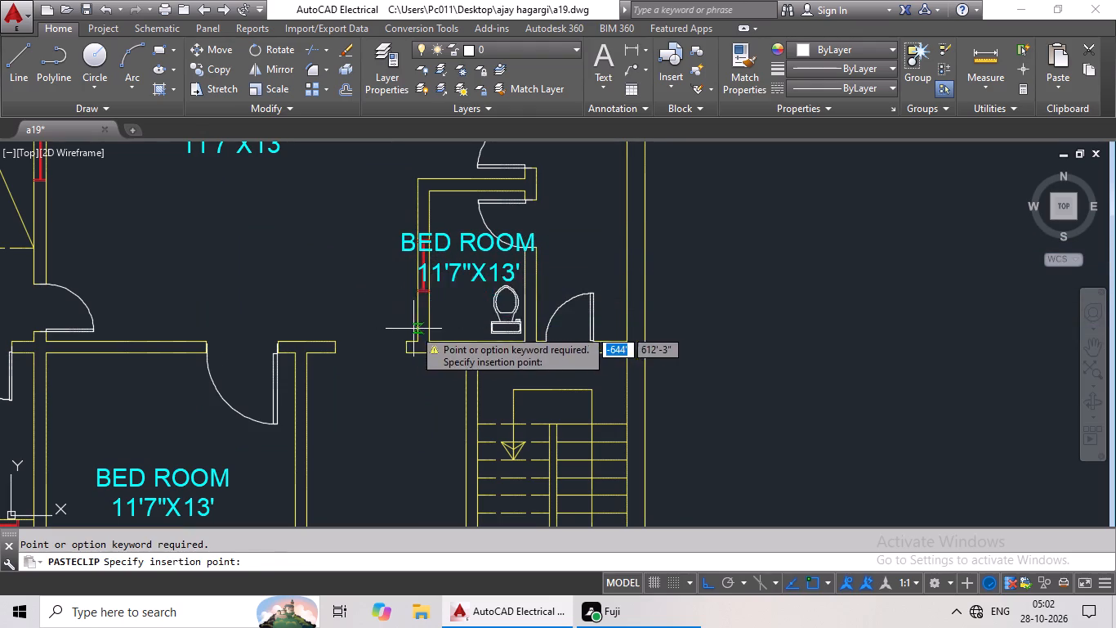
pyautogui.moveTo(415, 331); pyautogui.dragTo(321, 529, button='middle')
pyautogui.click(423, 323)
pyautogui.scroll(-2, 436, 332)
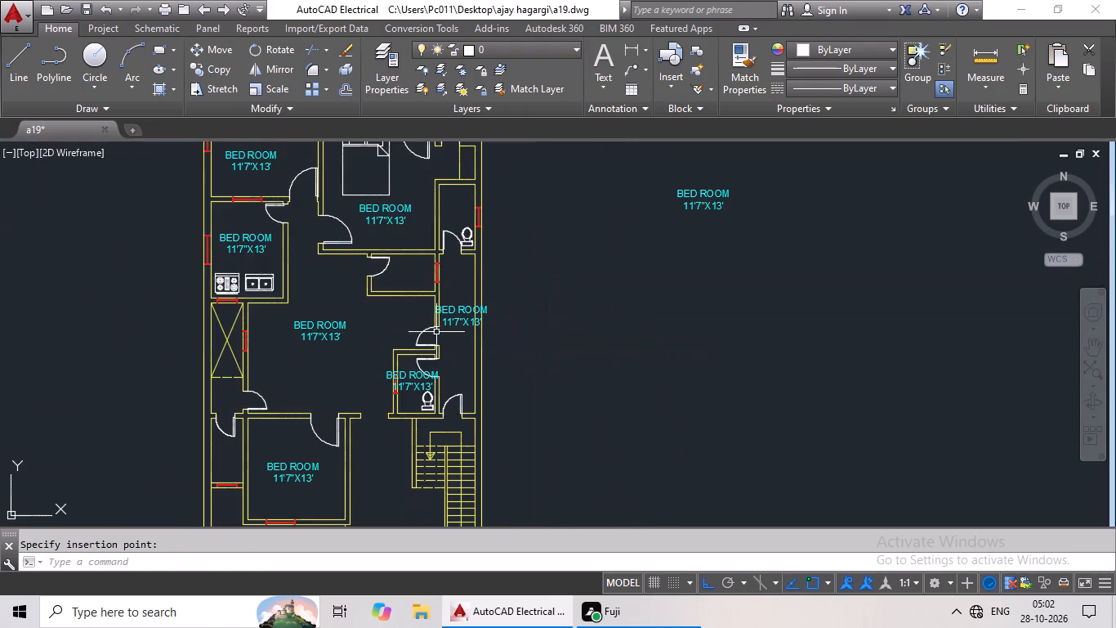
# Paste the BED ROOM label in the small room northeast of the central hall and over the toilet just north of the east passage.
pyautogui.moveTo(436, 332); pyautogui.dragTo(415, 388, button='middle')
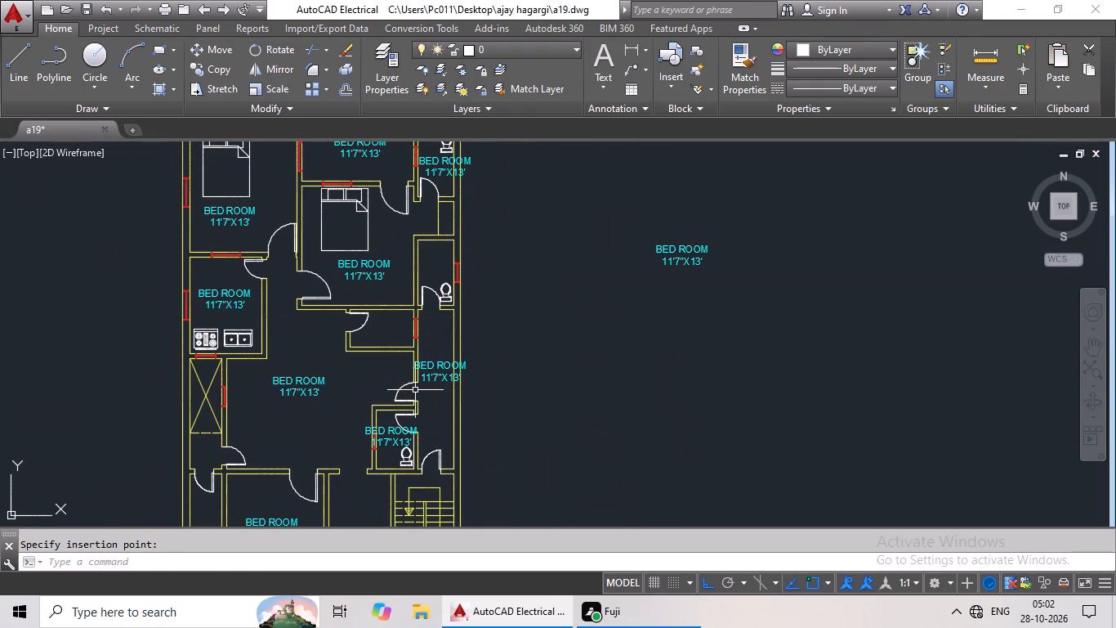
pyautogui.hotkey('ctrl', 'c')
pyautogui.hotkey('ctrl', 'v')
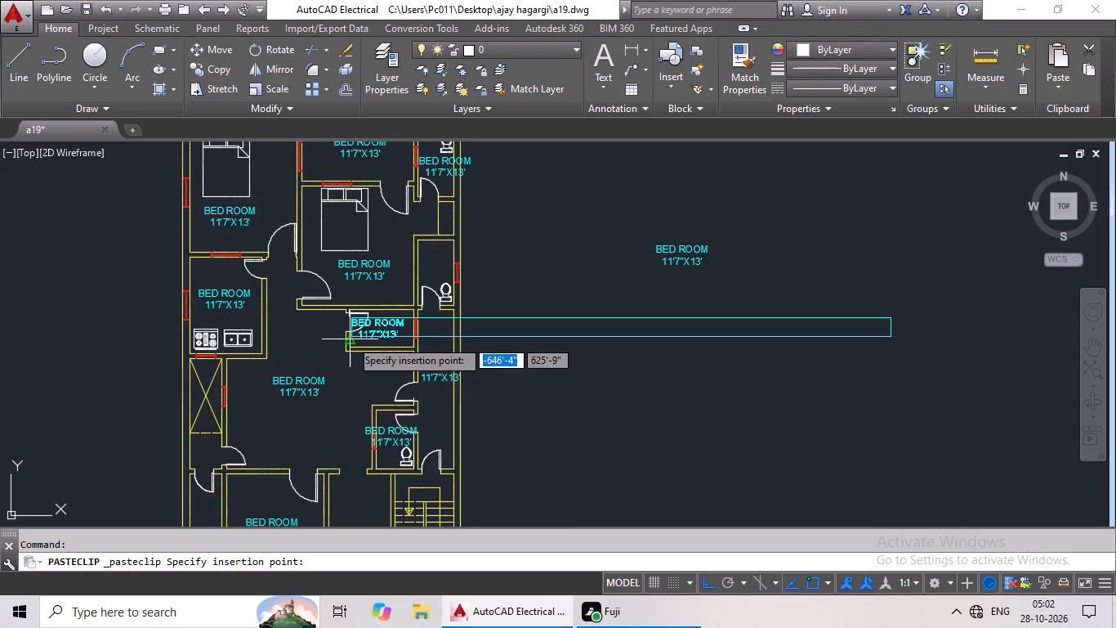
pyautogui.click(350, 339)
pyautogui.hotkey('ctrl', 'c')
pyautogui.hotkey('ctrl', 'v')
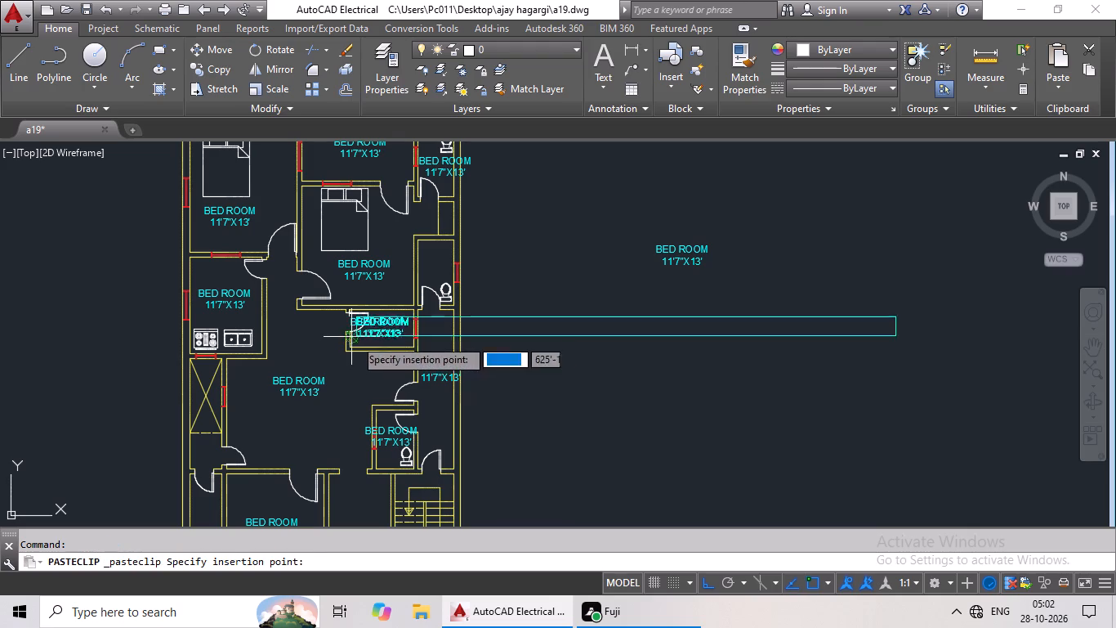
pyautogui.keyDown('ctrl'); pyautogui.moveTo(355, 338); pyautogui.dragTo(344, 397, button='middle'); pyautogui.keyUp('ctrl')
pyautogui.click(399, 297)
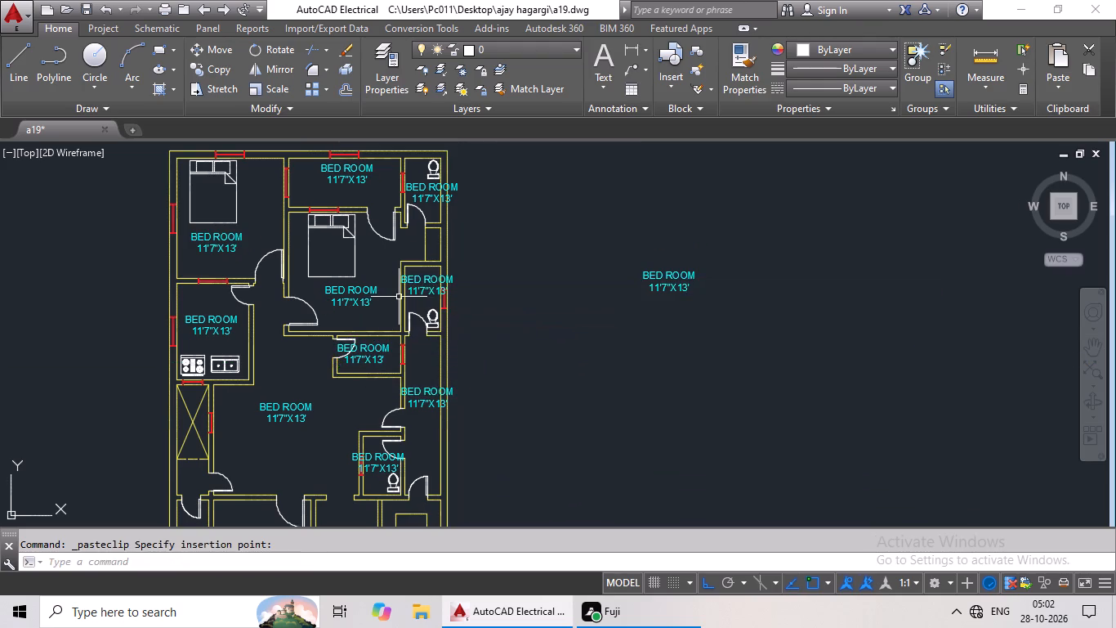
# Replace the whole BED ROOM label in the northern room between the northwest bedroom and the northeast toilet with OPEN.
pyautogui.scroll(-1, 500, 325)
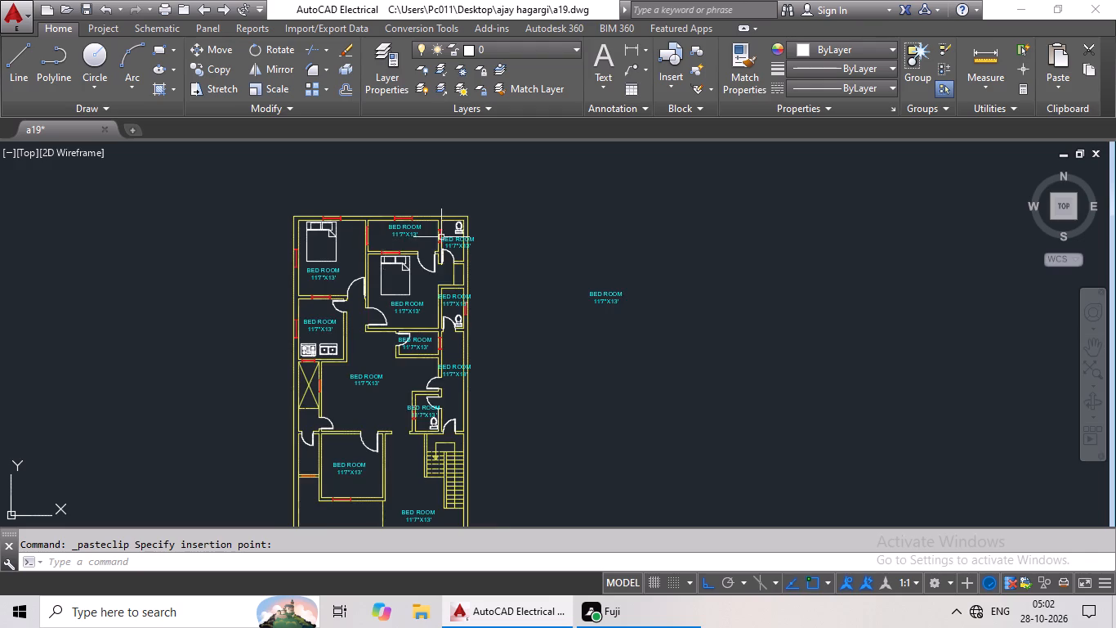
pyautogui.scroll(3, 440, 231)
pyautogui.doubleClick(301, 219)
pyautogui.scroll(1, 301, 219)
pyautogui.click(416, 267)
pyautogui.press('BackSpace')
pyautogui.press('BackSpace')
pyautogui.press('BackSpace')
pyautogui.press('BackSpace')
pyautogui.press('BackSpace')
pyautogui.press('BackSpace')
pyautogui.press('BackSpace')
pyautogui.press('BackSpace')
pyautogui.press('BackSpace')
pyautogui.press('BackSpace')
pyautogui.press('BackSpace')
pyautogui.press('BackSpace')
pyautogui.press('BackSpace')
pyautogui.press('BackSpace')
pyautogui.press('BackSpace')
pyautogui.press('BackSpace')
pyautogui.press('BackSpace')
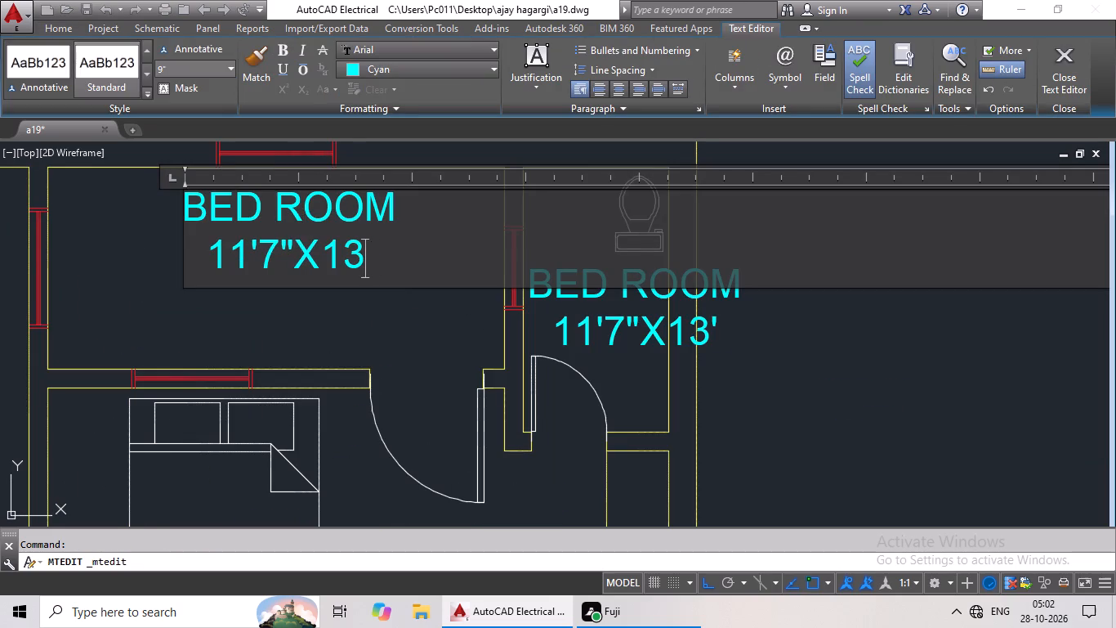
pyautogui.press('BackSpace')
pyautogui.press('BackSpace')
pyautogui.press('BackSpace')
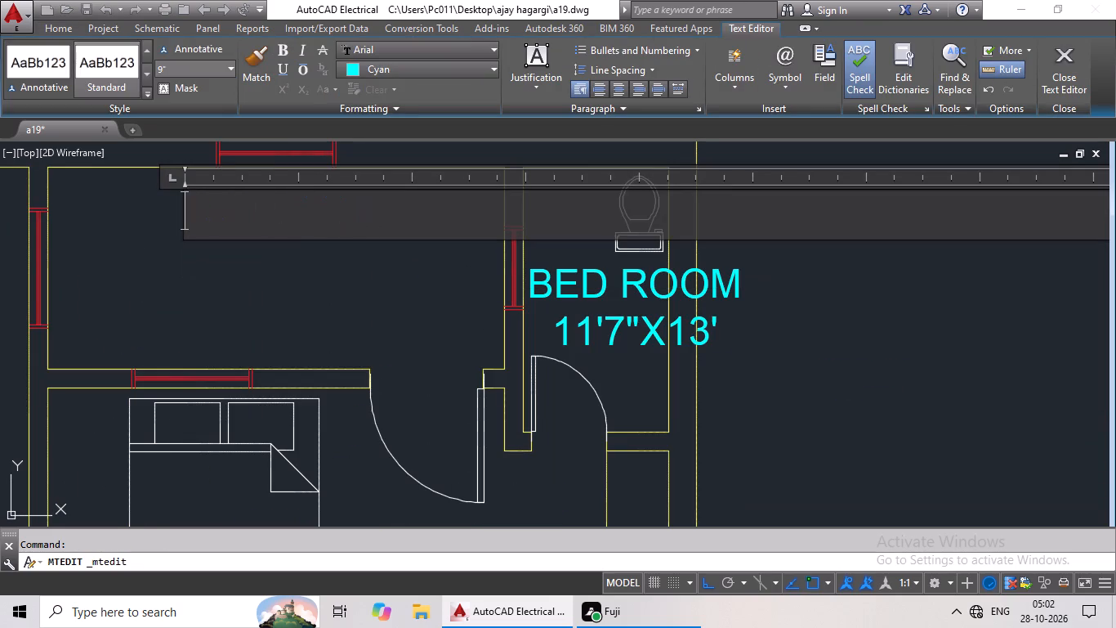
pyautogui.write('OP')
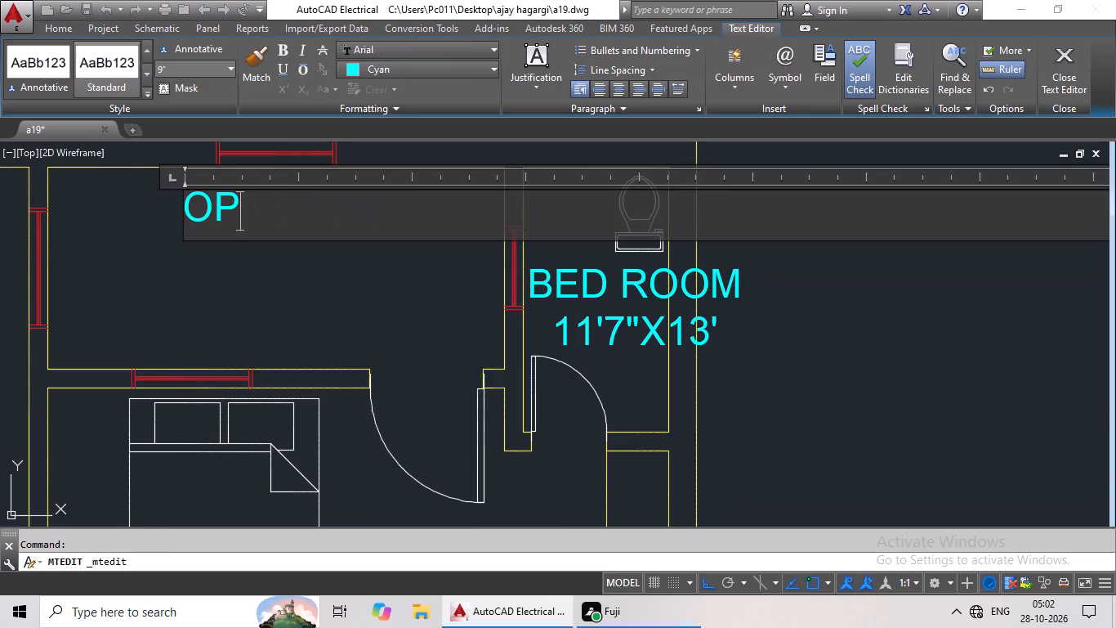
pyautogui.hotkey('shift', 'e')
pyautogui.hotkey('shift', 'n')
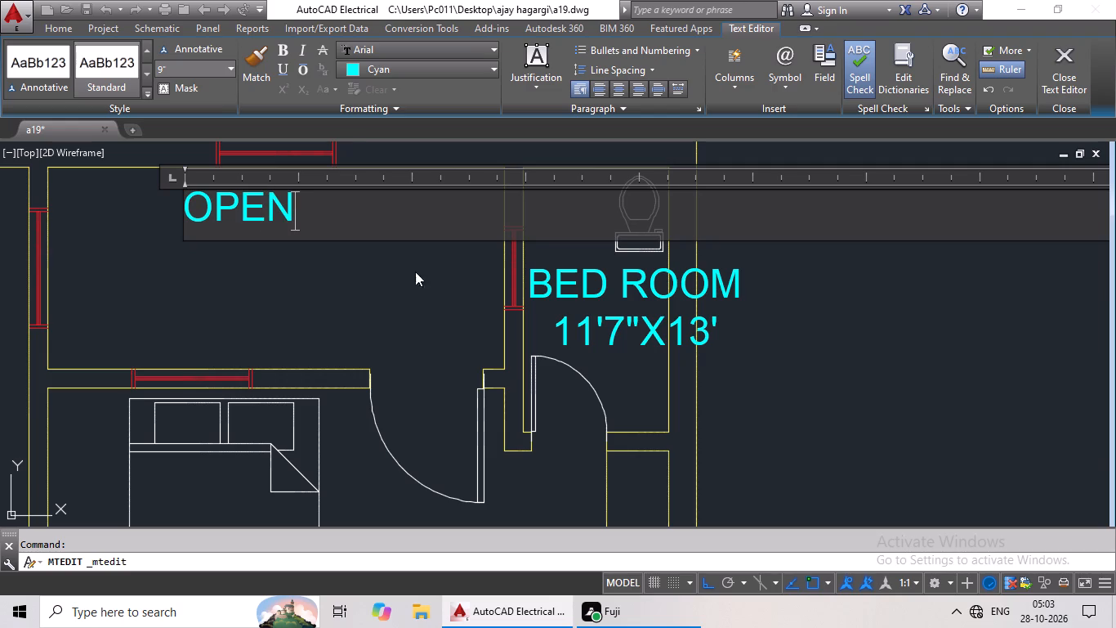
pyautogui.click(407, 309)
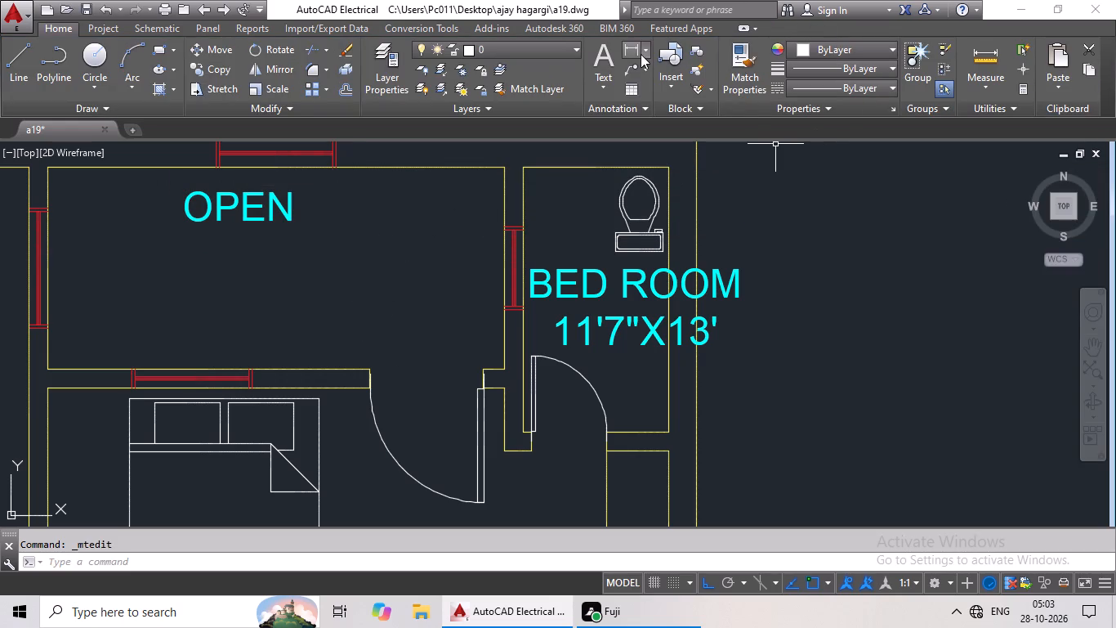
# Measure the OPEN room's inner width along its north wall with a linear dimension.
pyautogui.click(630, 49)
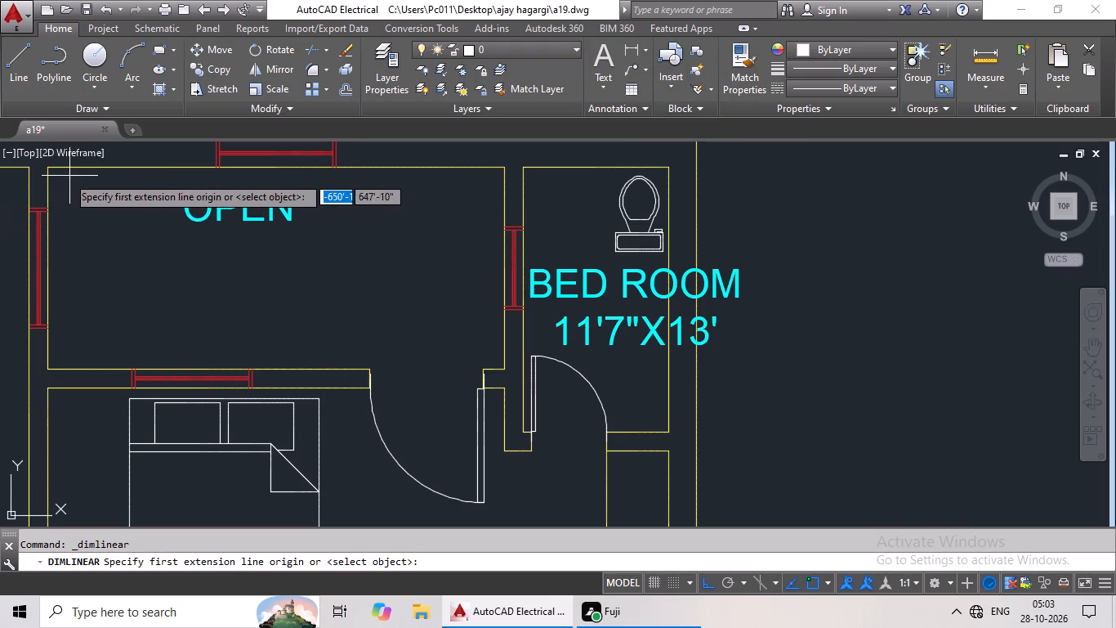
pyautogui.click(46, 168)
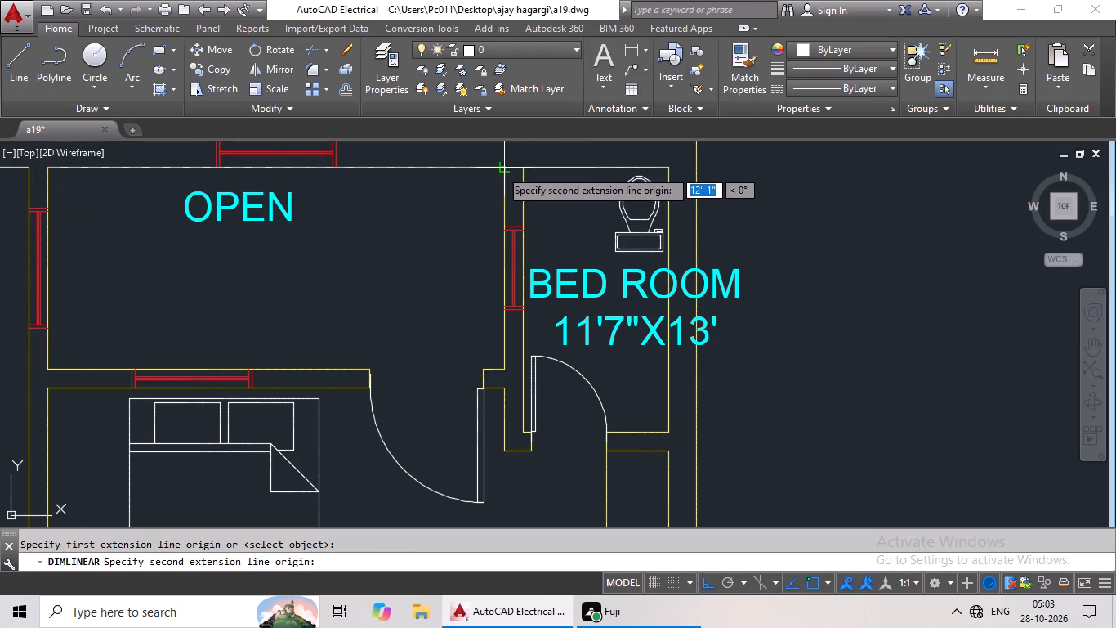
pyautogui.click(504, 168)
pyautogui.scroll(1, 493, 202)
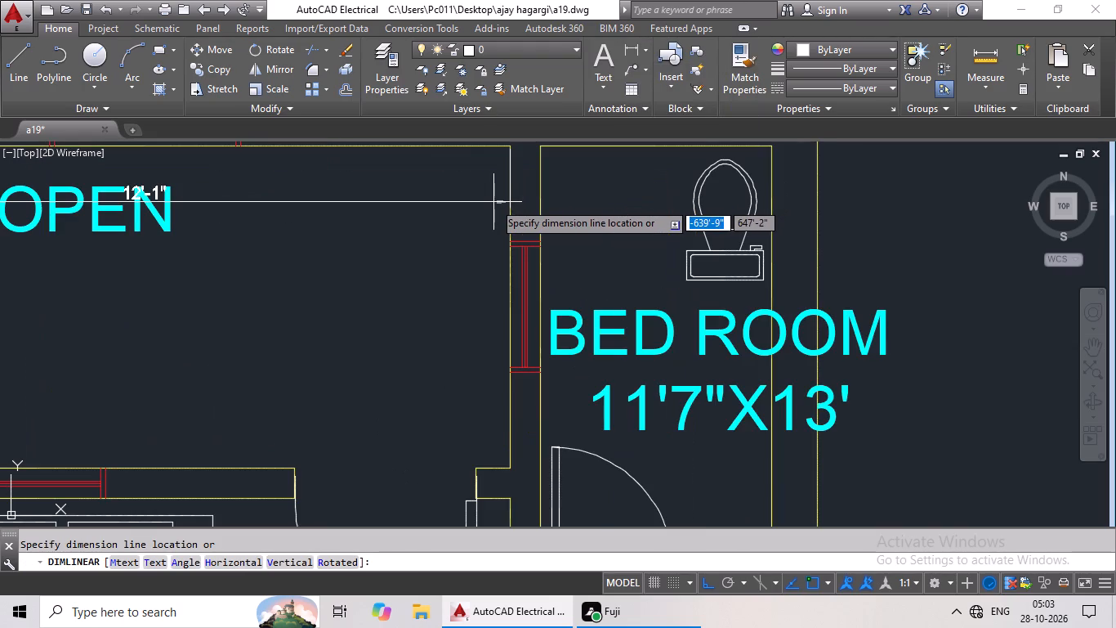
pyautogui.press('Escape')
# Add the size line 12'1"X5'4" under OPEN and indent the room name by three spaces to centre it.
pyautogui.scroll(-2, 421, 233)
pyautogui.middleClick(421, 232)
pyautogui.doubleClick(306, 219)
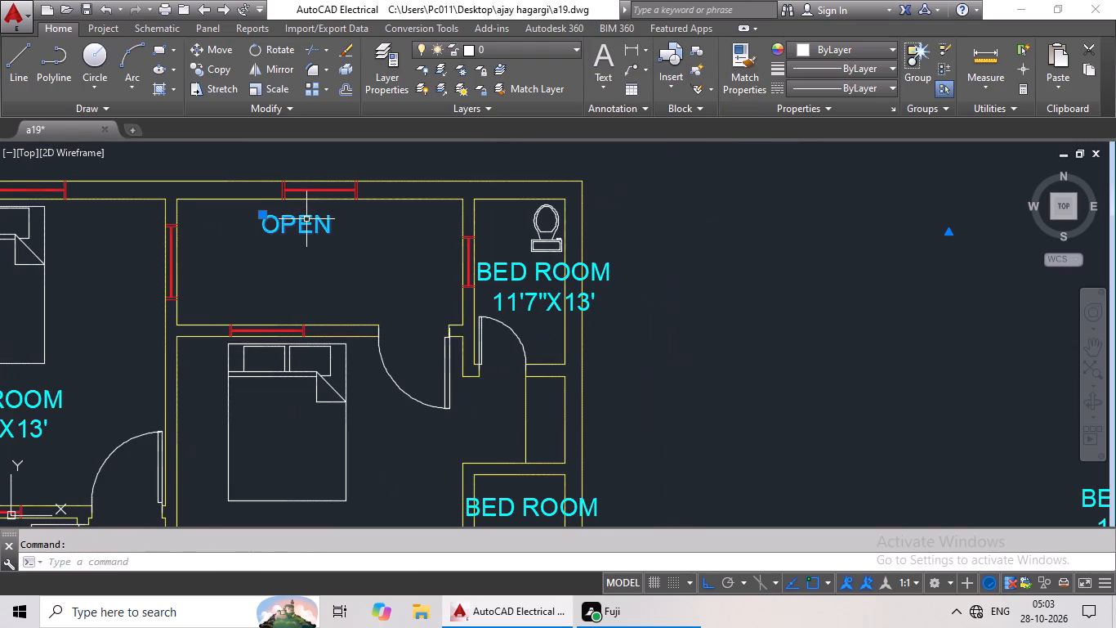
pyautogui.doubleClick(307, 221)
pyautogui.scroll(2, 336, 229)
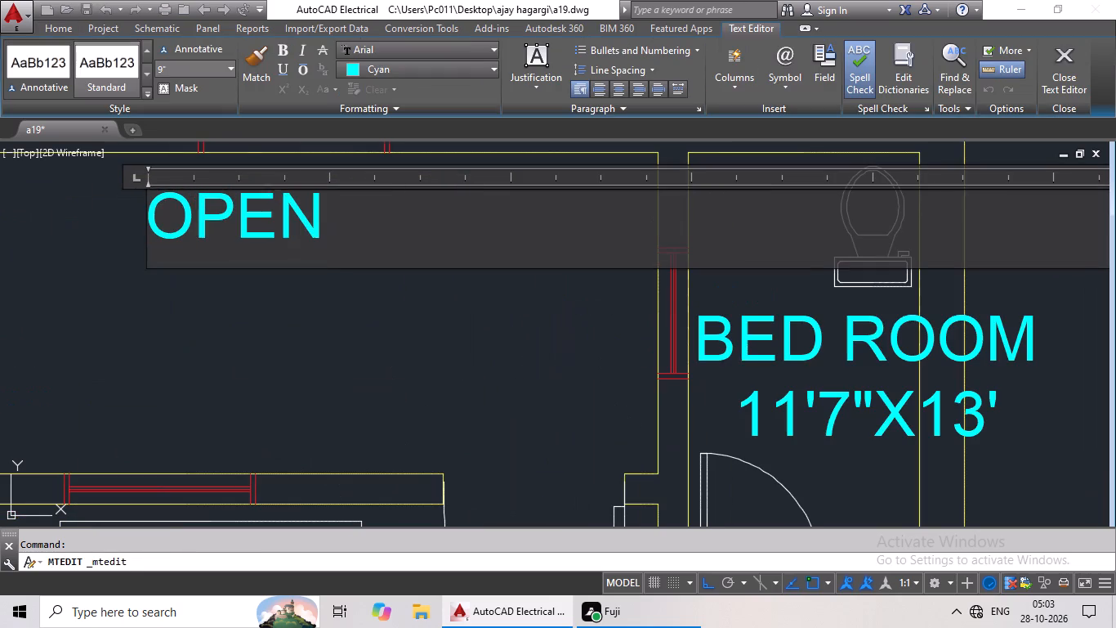
pyautogui.click(338, 229)
pyautogui.press('Return')
pyautogui.write("12'")
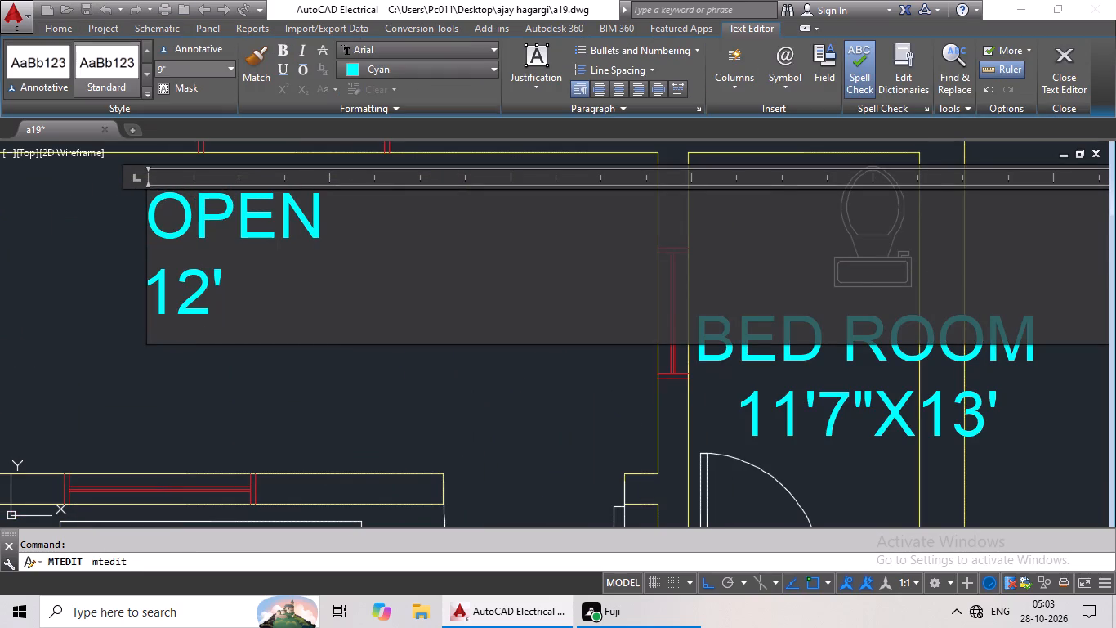
pyautogui.write('1"X')
pyautogui.write('5\'4"')
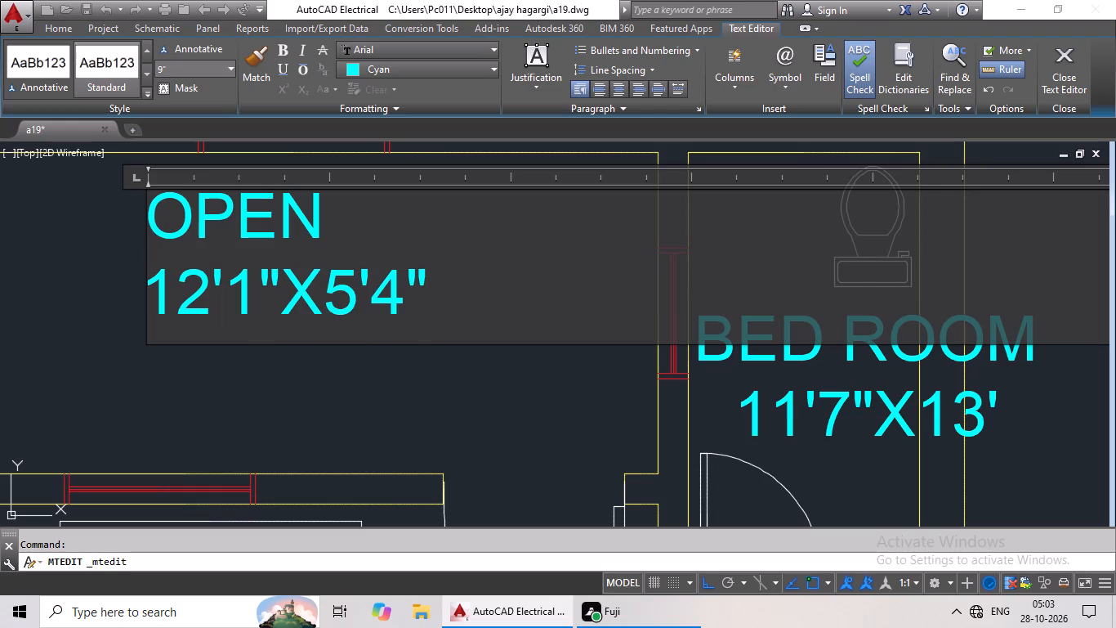
pyautogui.click(150, 221)
pyautogui.press('space')
pyautogui.press('space')
pyautogui.press('space')
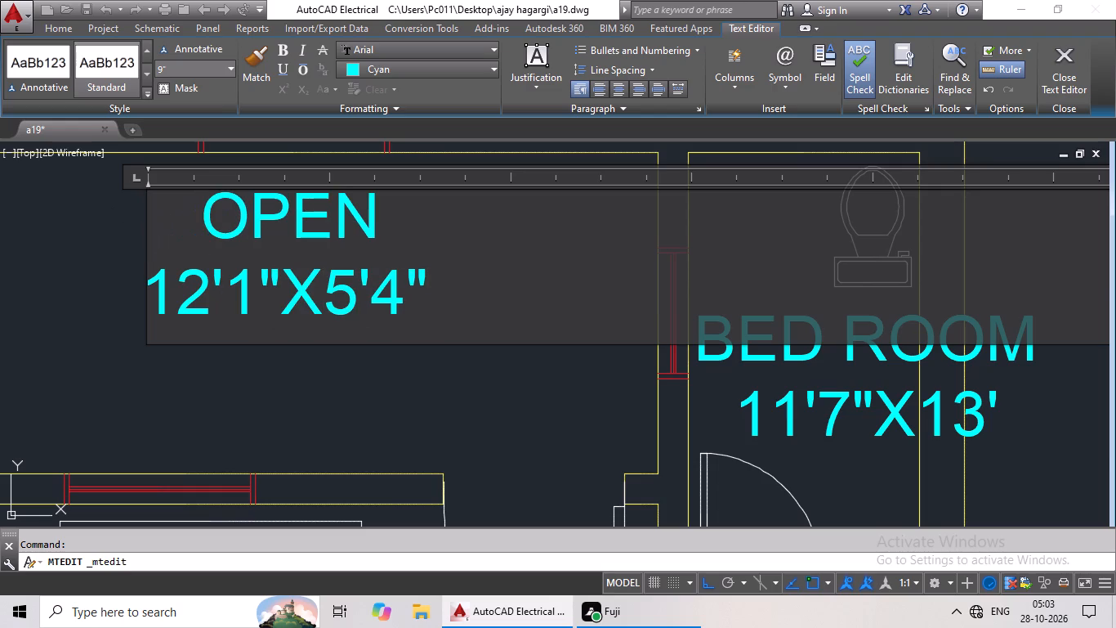
pyautogui.click(232, 375)
# Replace the BED ROOM label in the northeast toilet with TOILET and the size 3'10"X7' on a second line.
pyautogui.scroll(-4, 279, 350)
pyautogui.scroll(3, 379, 355)
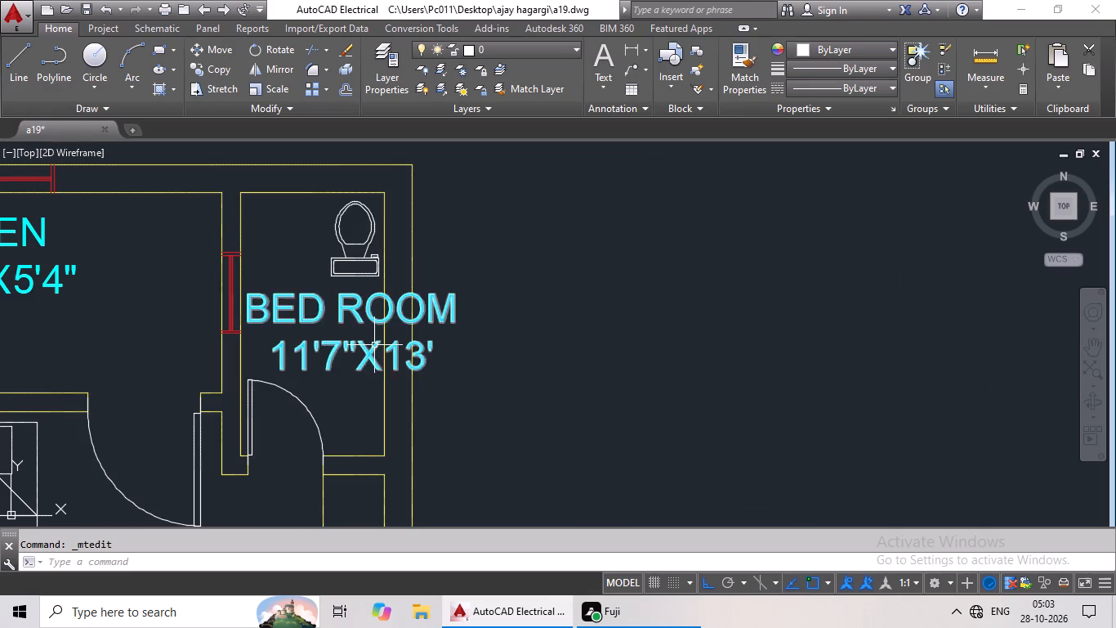
pyautogui.doubleClick(319, 303)
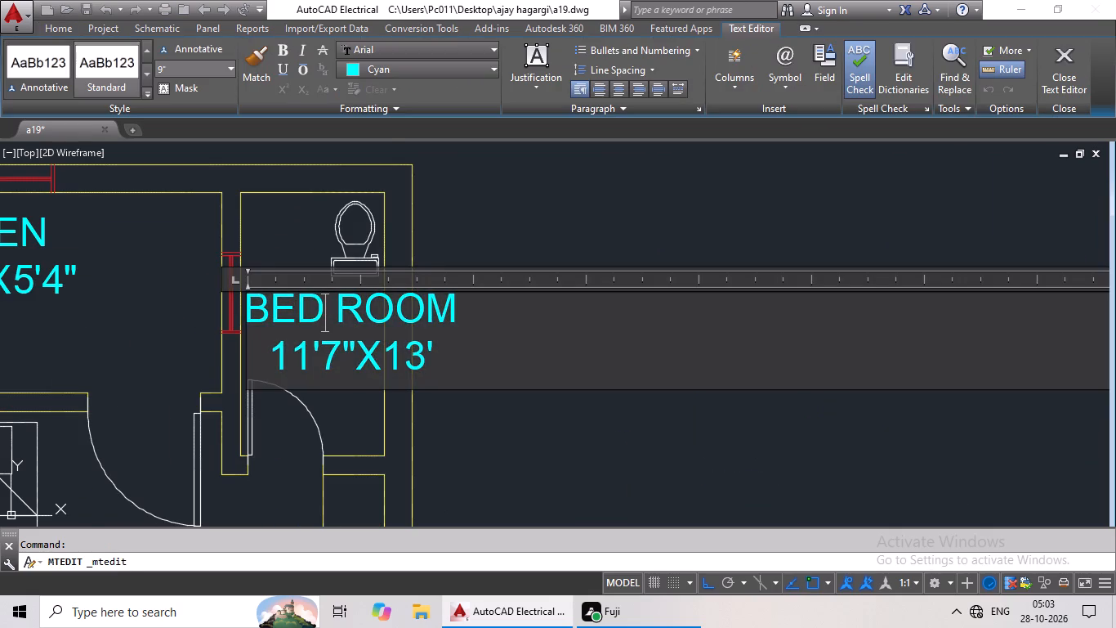
pyautogui.scroll(1, 436, 366)
pyautogui.click(469, 358)
pyautogui.press('BackSpace')
pyautogui.press('BackSpace')
pyautogui.press('BackSpace')
pyautogui.press('BackSpace')
pyautogui.press('BackSpace')
pyautogui.press('BackSpace')
pyautogui.press('BackSpace')
pyautogui.press('BackSpace')
pyautogui.press('BackSpace')
pyautogui.press('BackSpace')
pyautogui.press('BackSpace')
pyautogui.press('BackSpace')
pyautogui.press('BackSpace')
pyautogui.press('BackSpace')
pyautogui.press('BackSpace')
pyautogui.press('BackSpace')
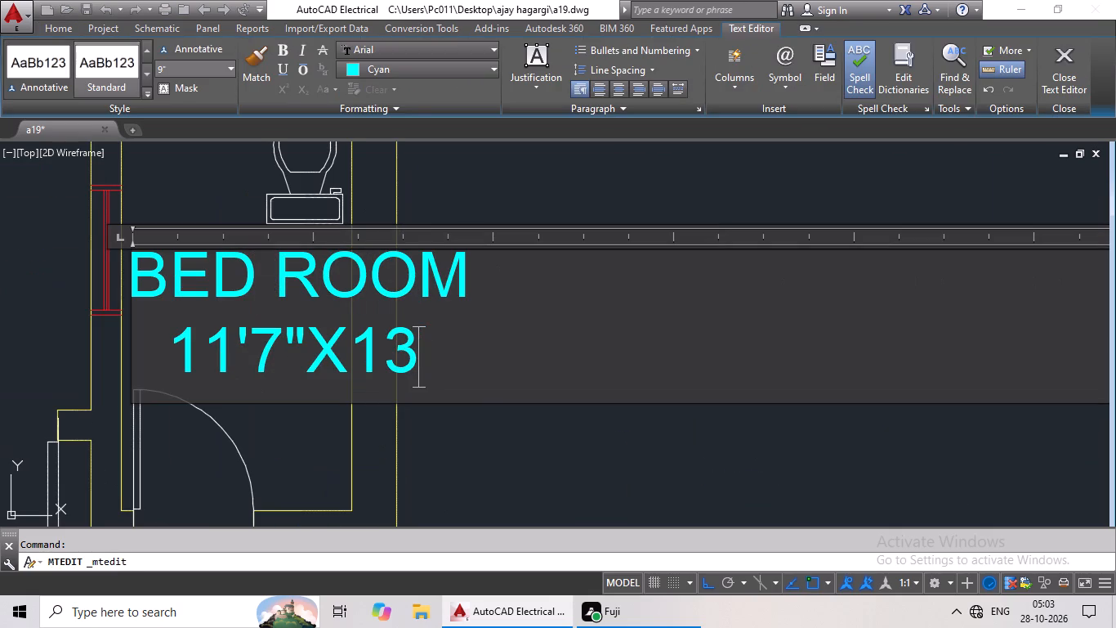
pyautogui.press('BackSpace')
pyautogui.press('BackSpace')
pyautogui.press('BackSpace')
pyautogui.press('BackSpace')
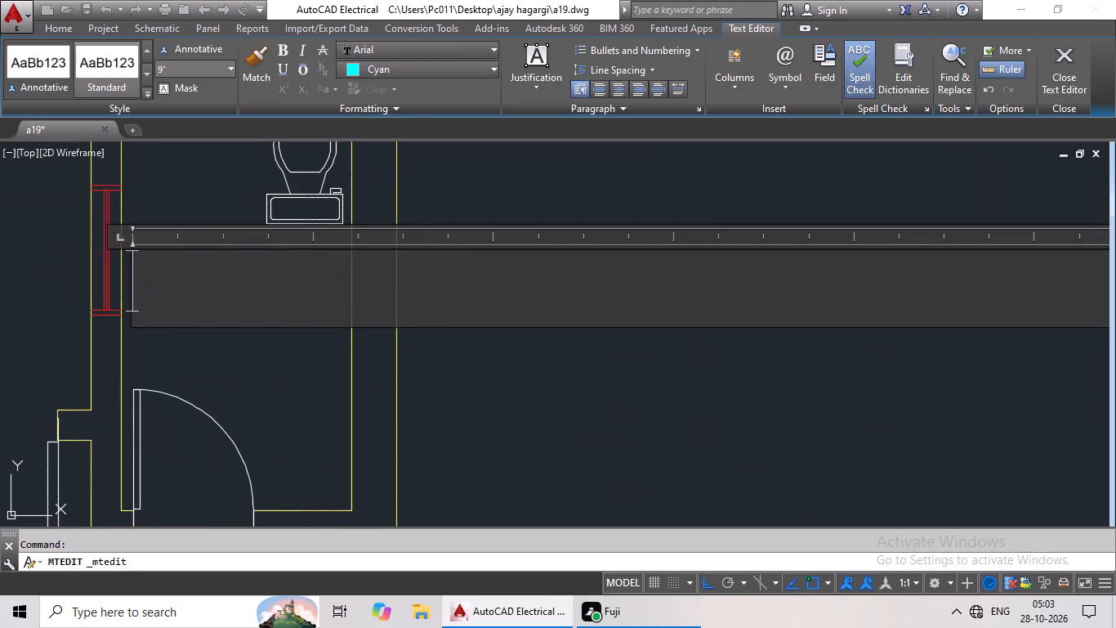
pyautogui.write('TOILET')
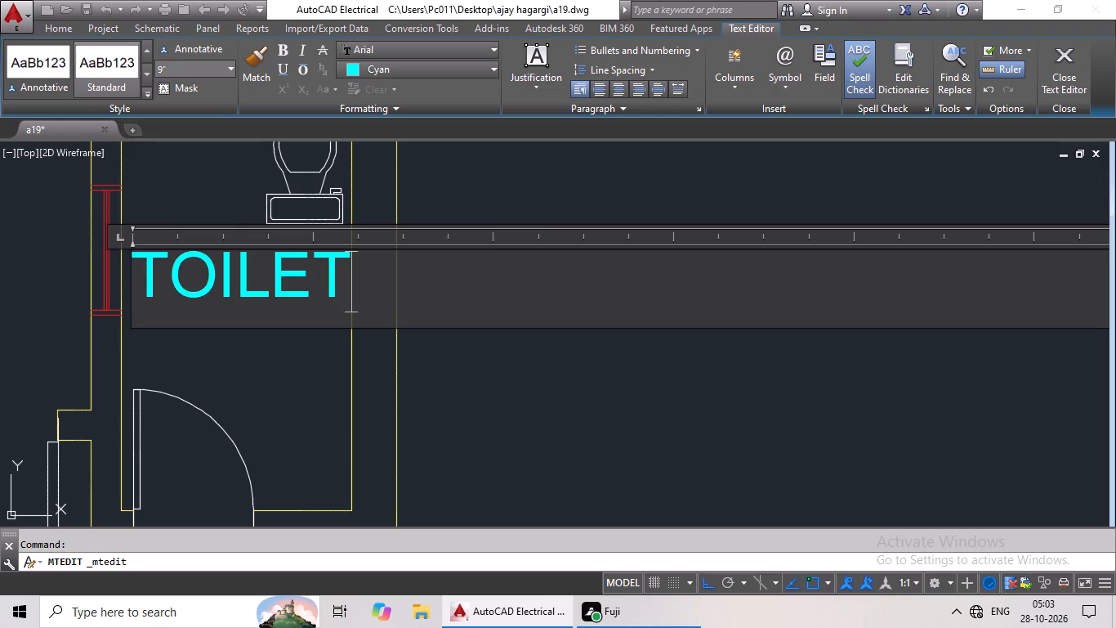
pyautogui.press('Return')
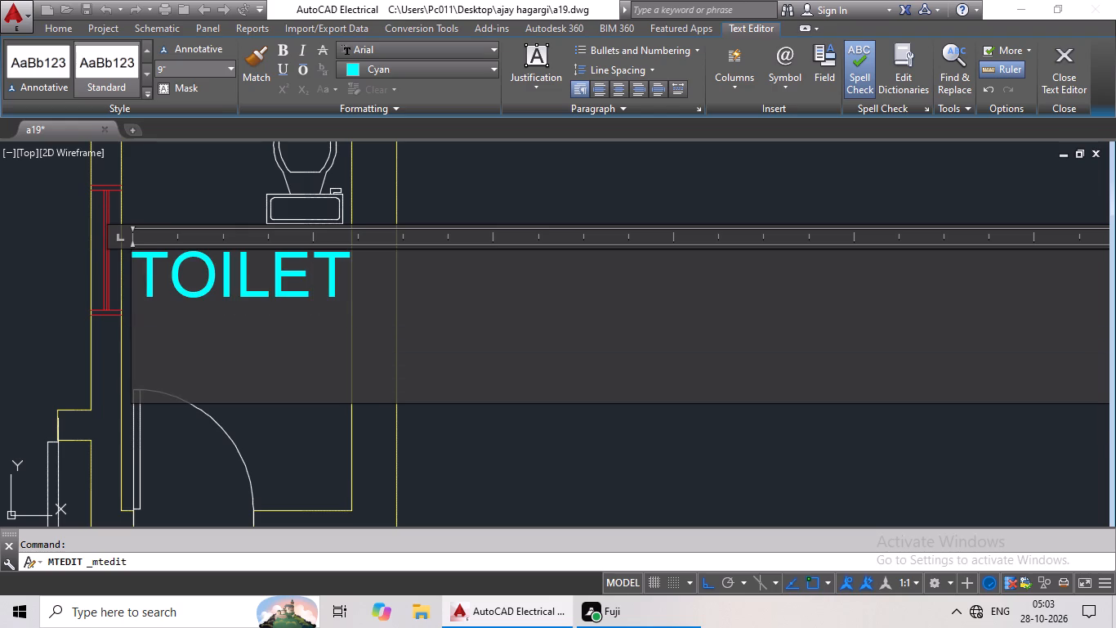
pyautogui.write('3\'10"X')
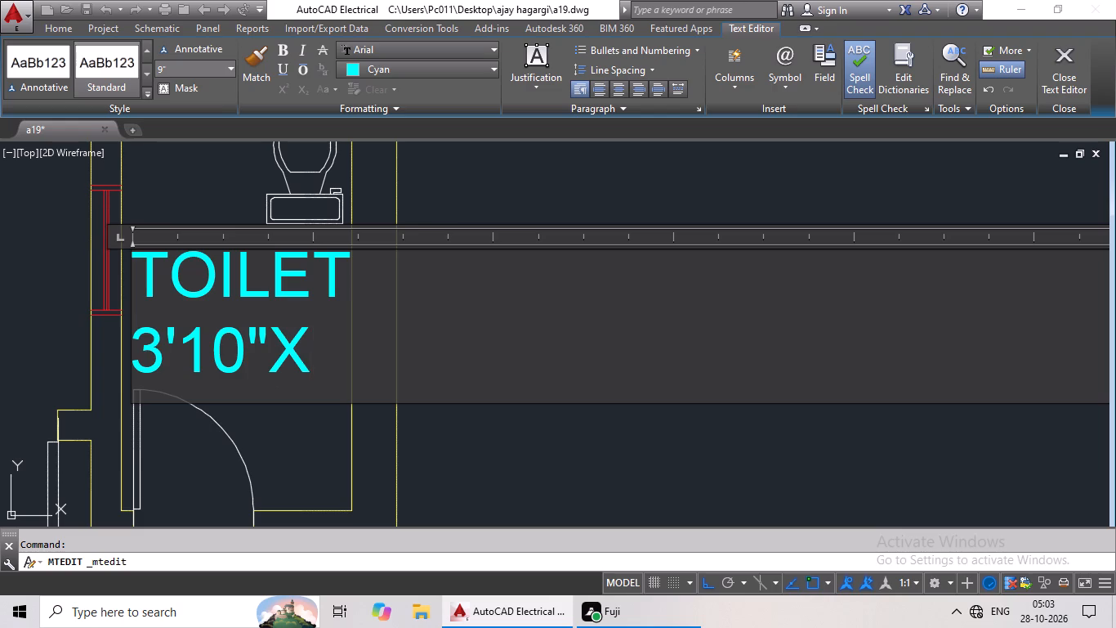
pyautogui.press('7')
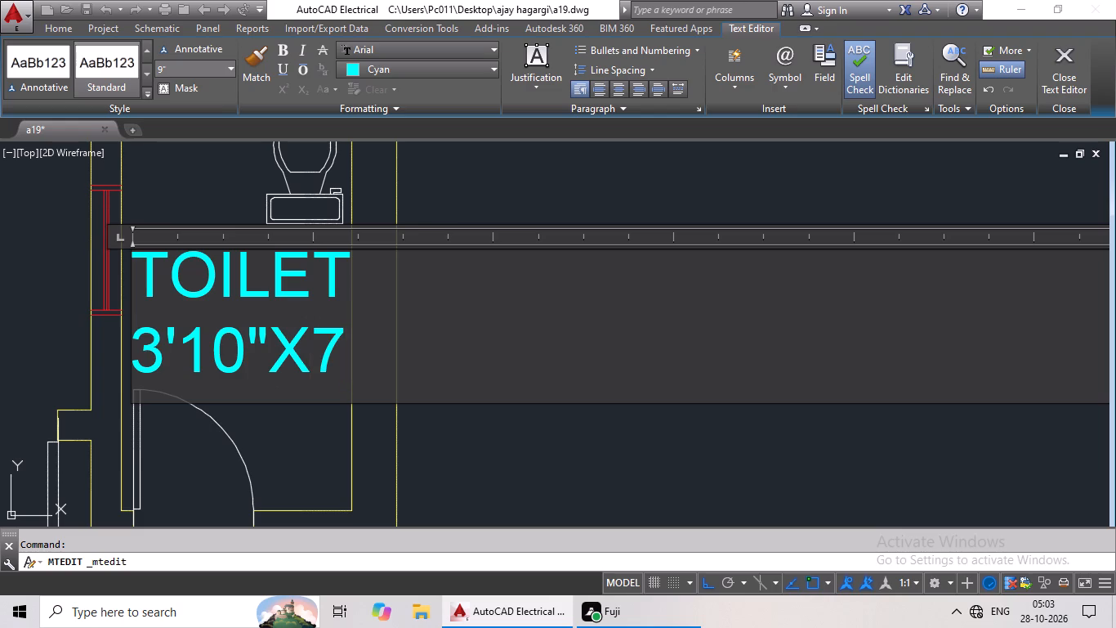
pyautogui.press("'")
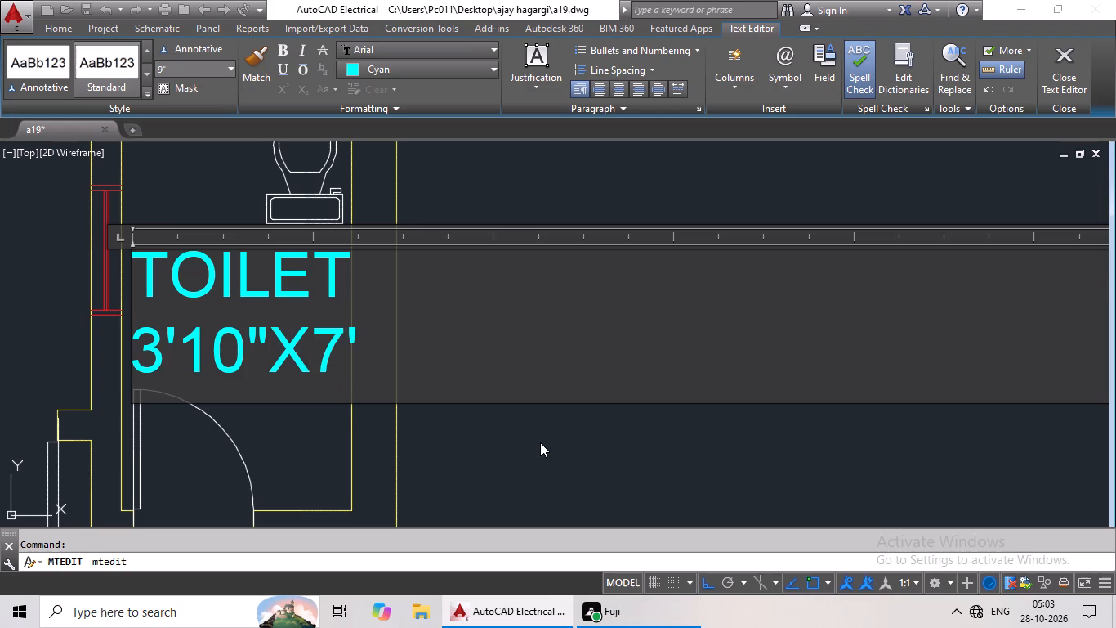
pyautogui.click(540, 442)
# Change the size line of the BED ROOM label south of the OPEN room to 11'11"X12'10'.
pyautogui.scroll(-3, 590, 455)
pyautogui.moveTo(596, 447); pyautogui.dragTo(679, 310, button='middle')
pyautogui.moveTo(584, 379); pyautogui.dragTo(591, 331, button='middle')
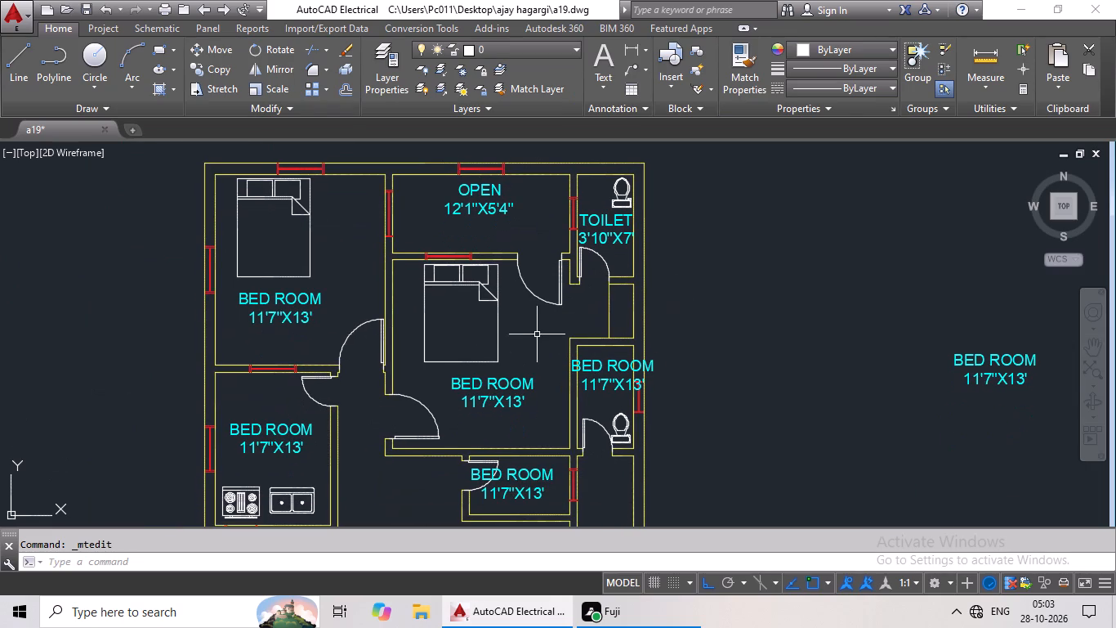
pyautogui.moveTo(525, 344); pyautogui.dragTo(435, 285, button='middle')
pyautogui.scroll(2, 403, 339)
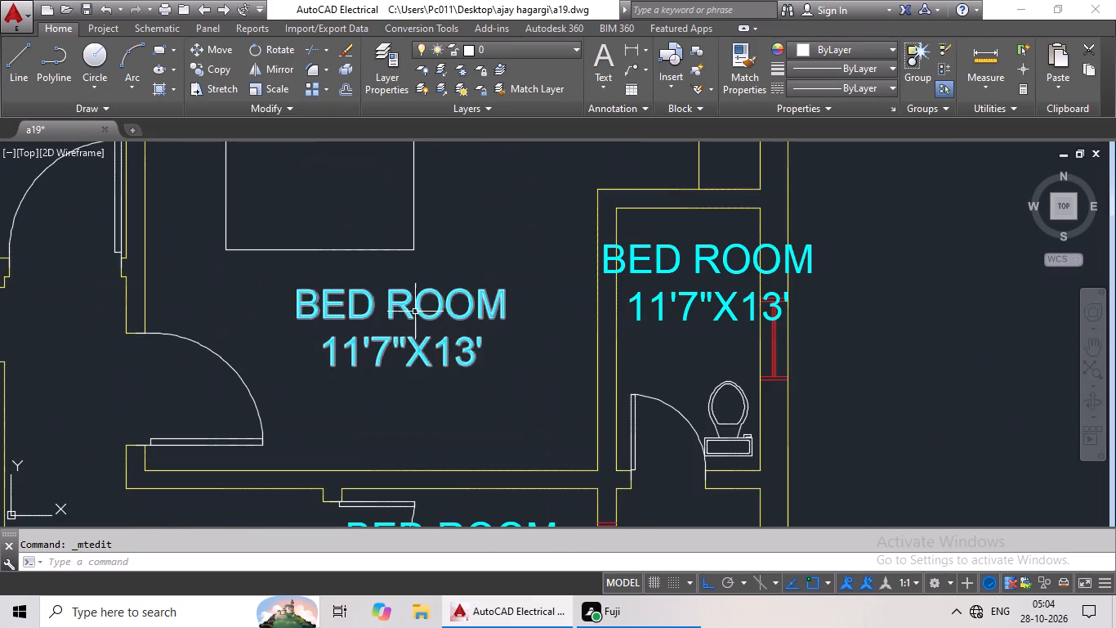
pyautogui.doubleClick(415, 307)
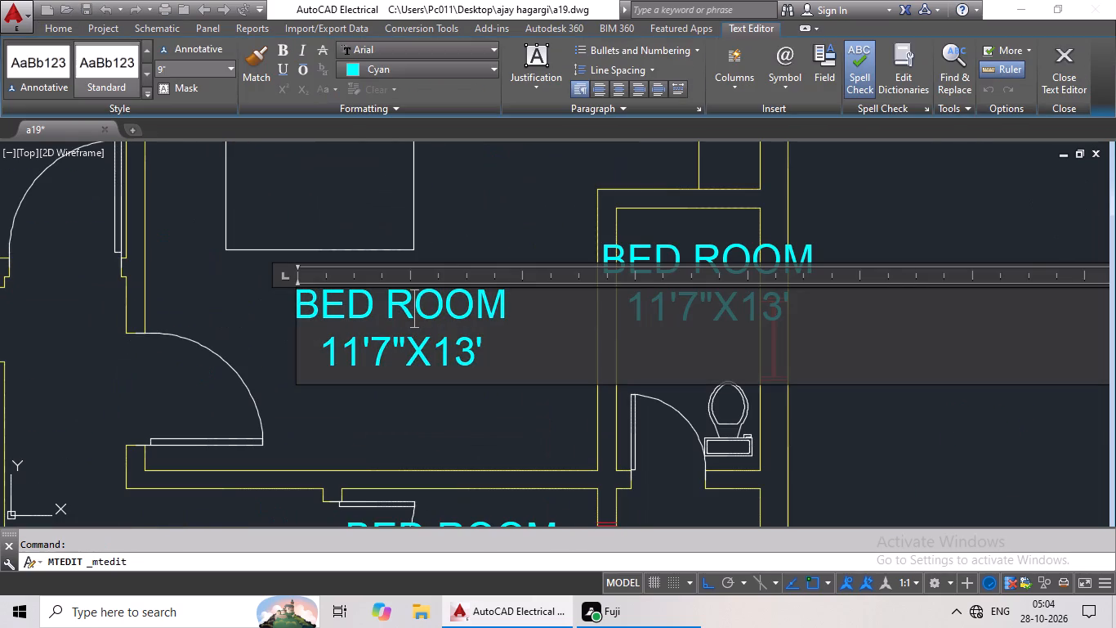
pyautogui.scroll(1, 415, 315)
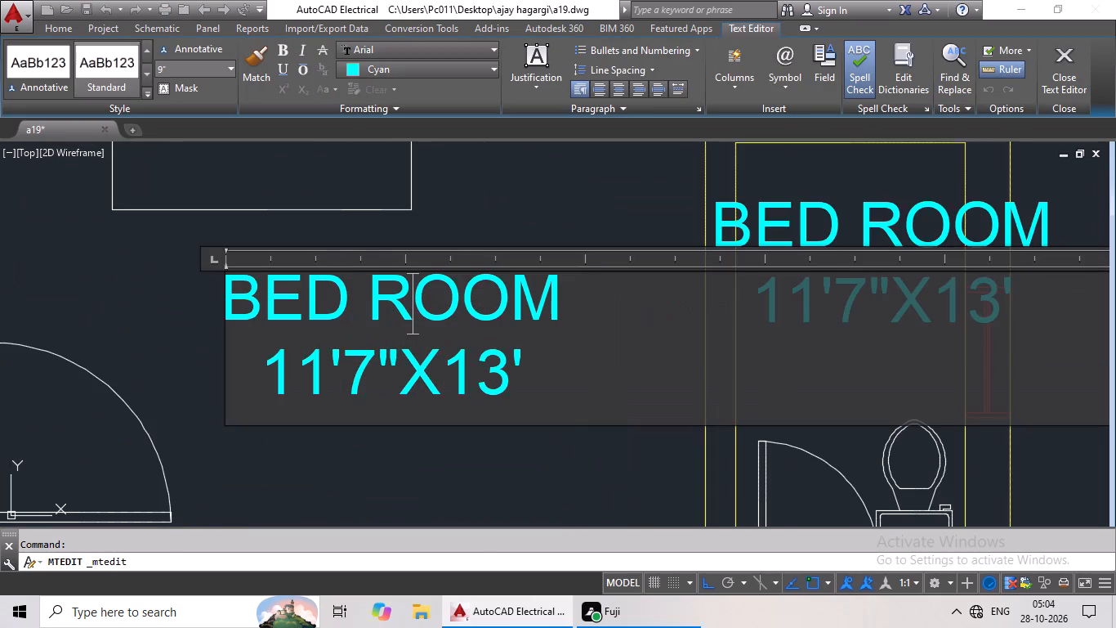
pyautogui.click(514, 377)
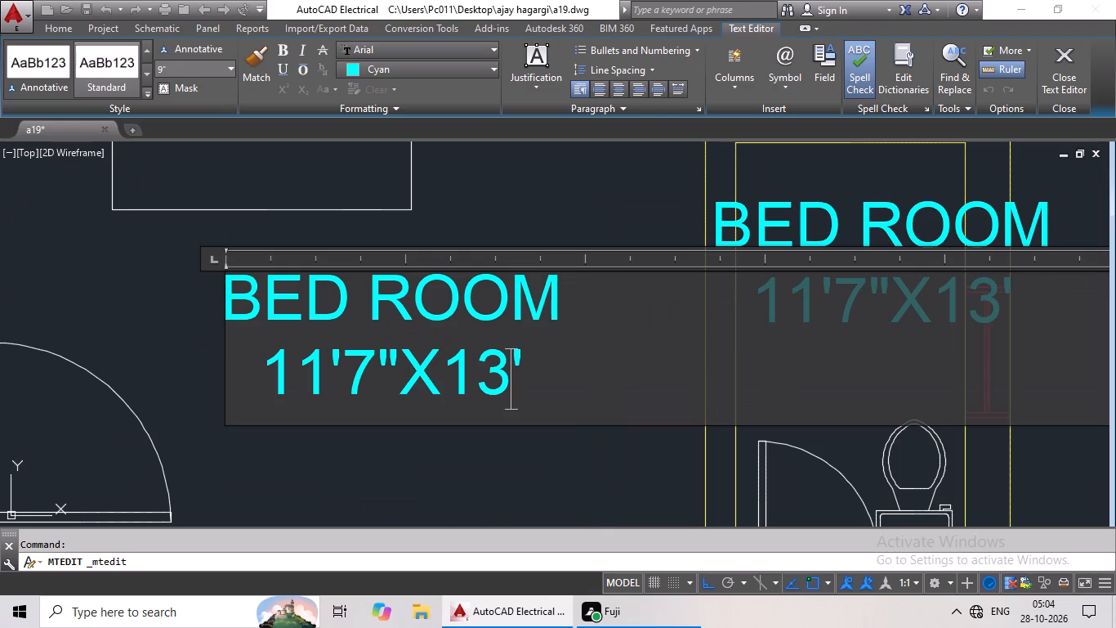
pyautogui.click(534, 355)
pyautogui.press('BackSpace')
pyautogui.press('BackSpace')
pyautogui.press('BackSpace')
pyautogui.press('BackSpace')
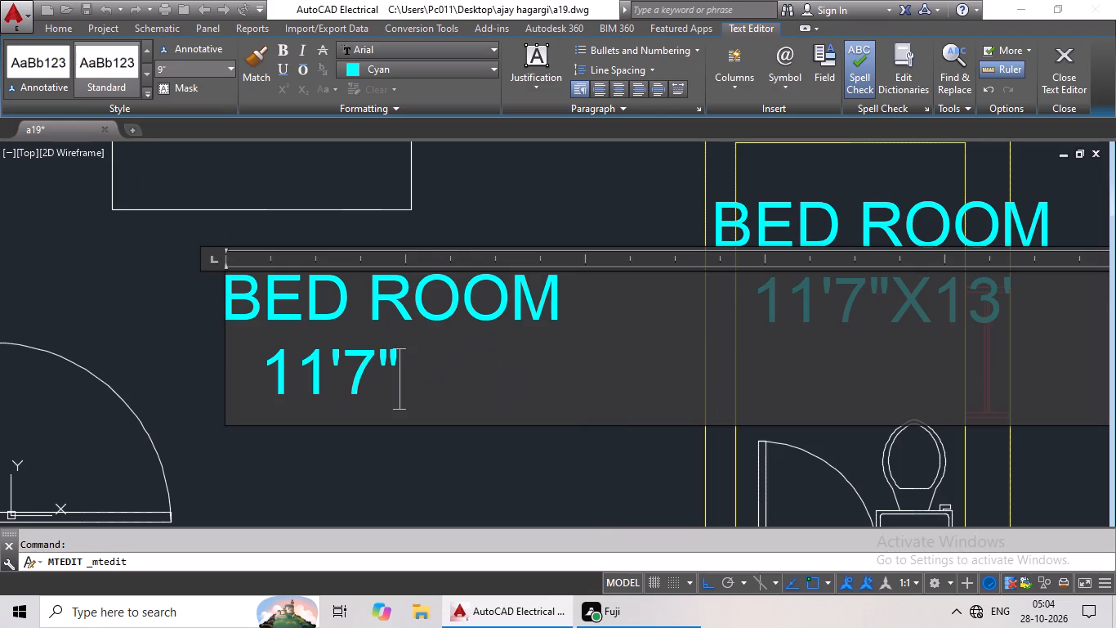
pyautogui.press('BackSpace')
pyautogui.press('BackSpace')
pyautogui.press('BackSpace')
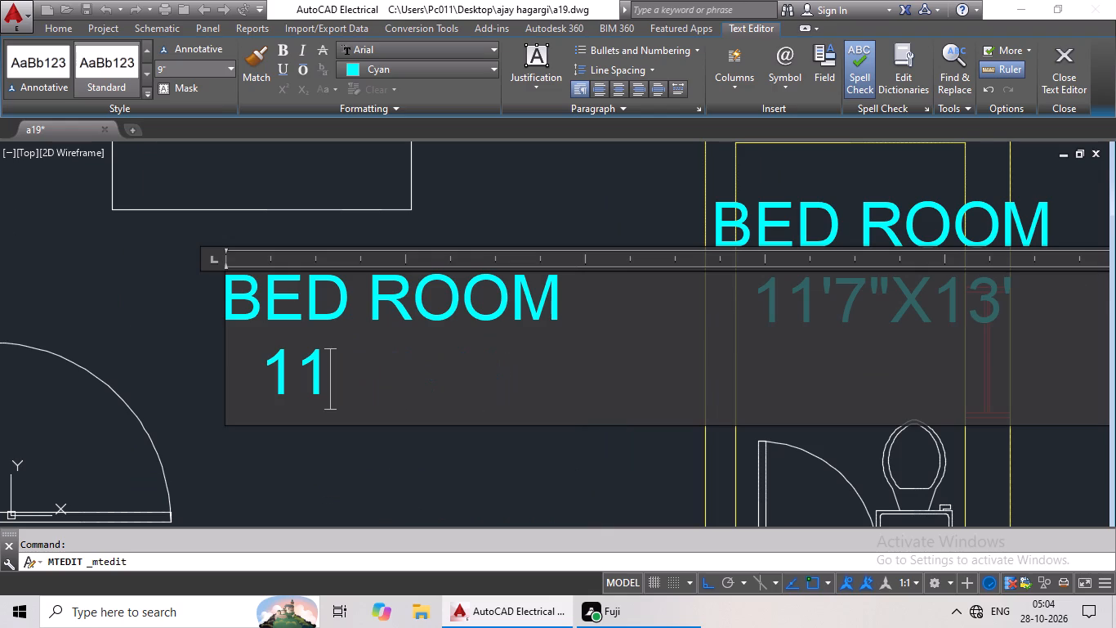
pyautogui.press("'")
pyautogui.write('11"')
pyautogui.hotkey('shift', 'x')
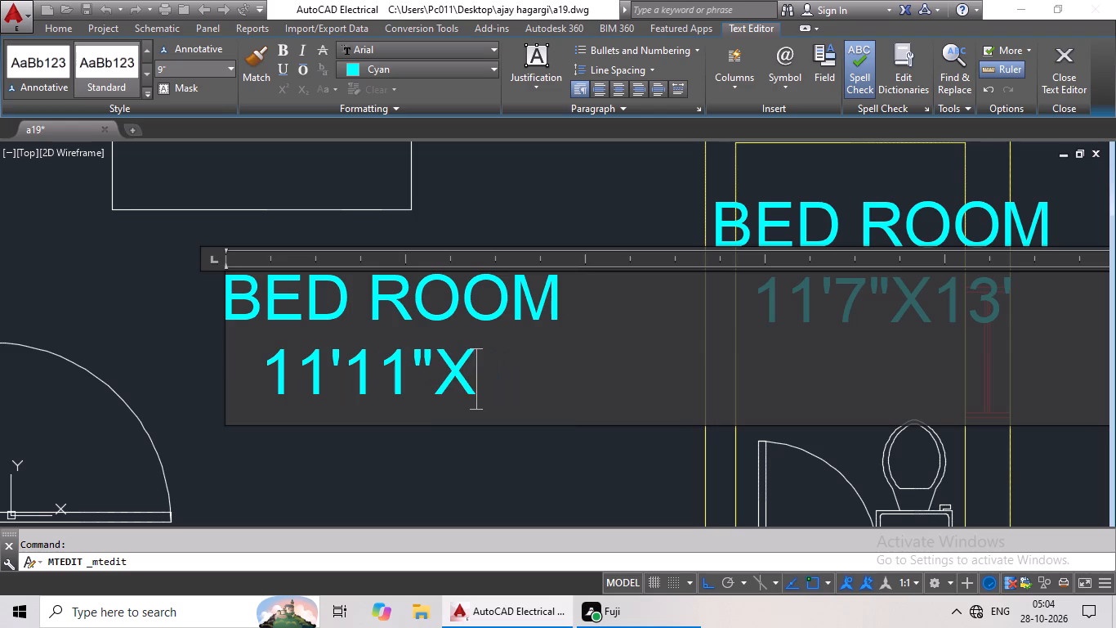
pyautogui.write("12'")
pyautogui.write("10'")
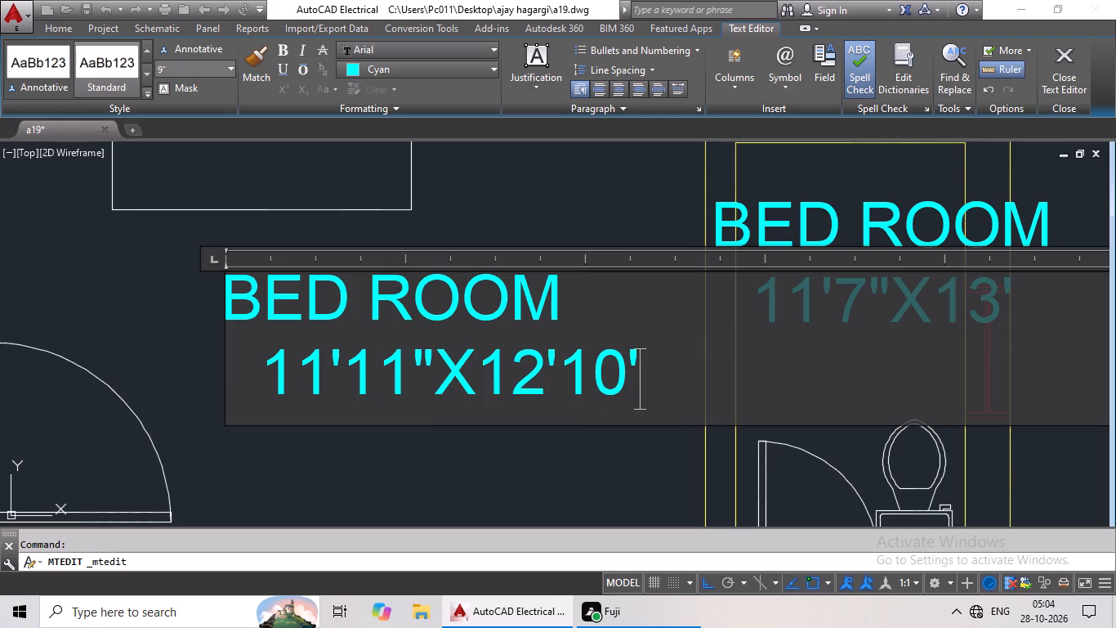
# Indent the room name in the central bedroom's label by three spaces to centre it over the size.
pyautogui.click(226, 288)
pyautogui.press('space')
pyautogui.press('space')
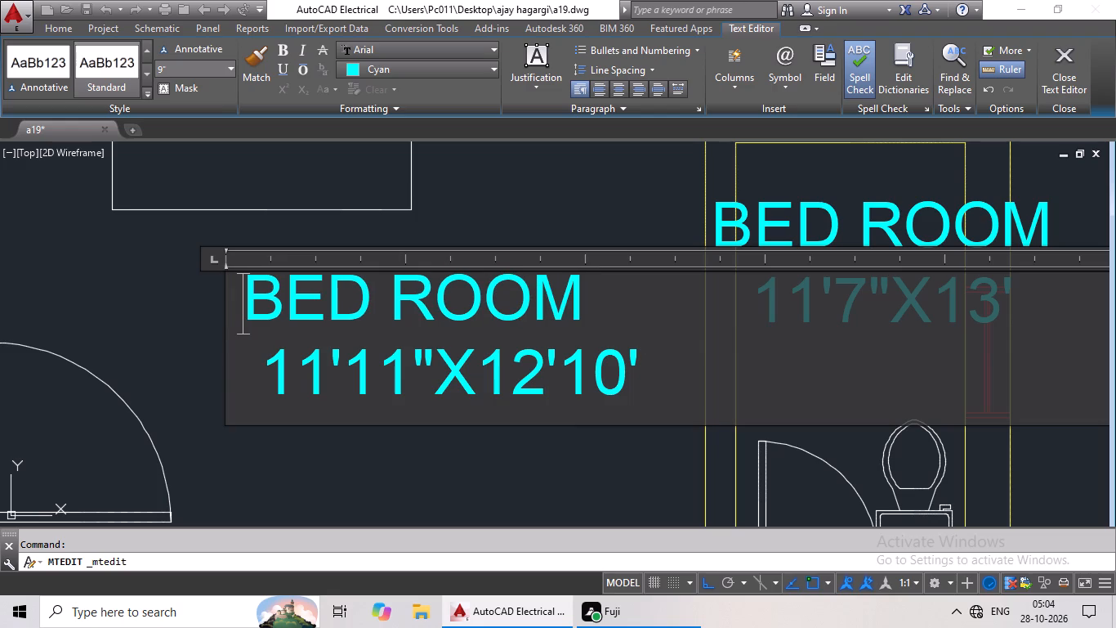
pyautogui.press('space')
pyautogui.click(333, 449)
# Replace the BED ROOM label in the toilet east of the central bedroom with TOILET and the size 4'2"X7' on a second line.
pyautogui.scroll(-3, 428, 425)
pyautogui.moveTo(496, 412); pyautogui.dragTo(403, 388, button='middle')
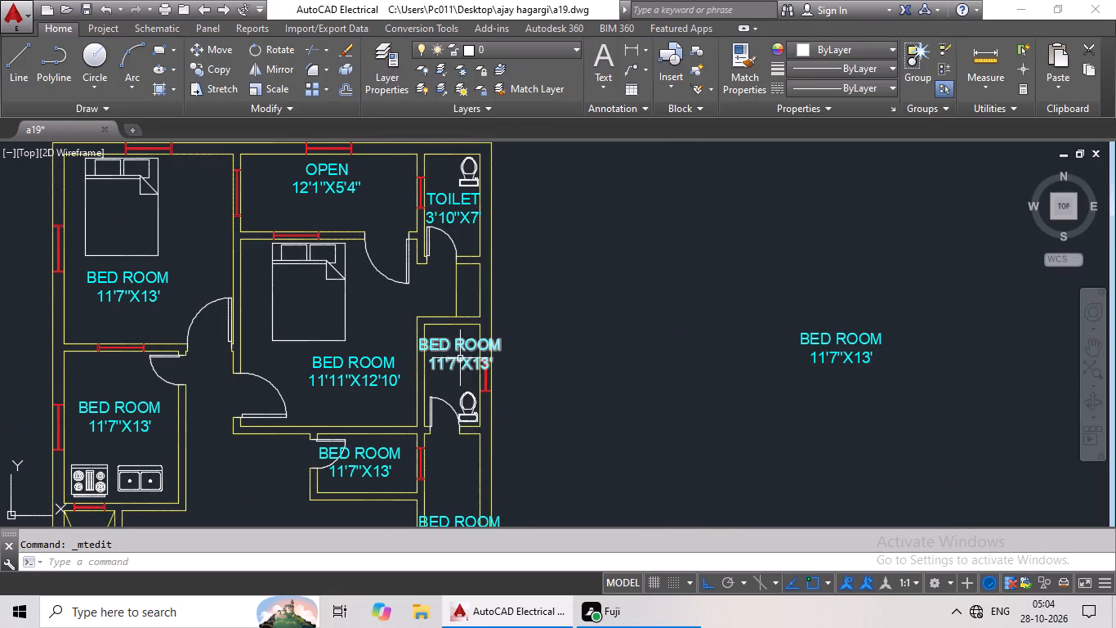
pyautogui.doubleClick(460, 358)
pyautogui.scroll(1, 460, 358)
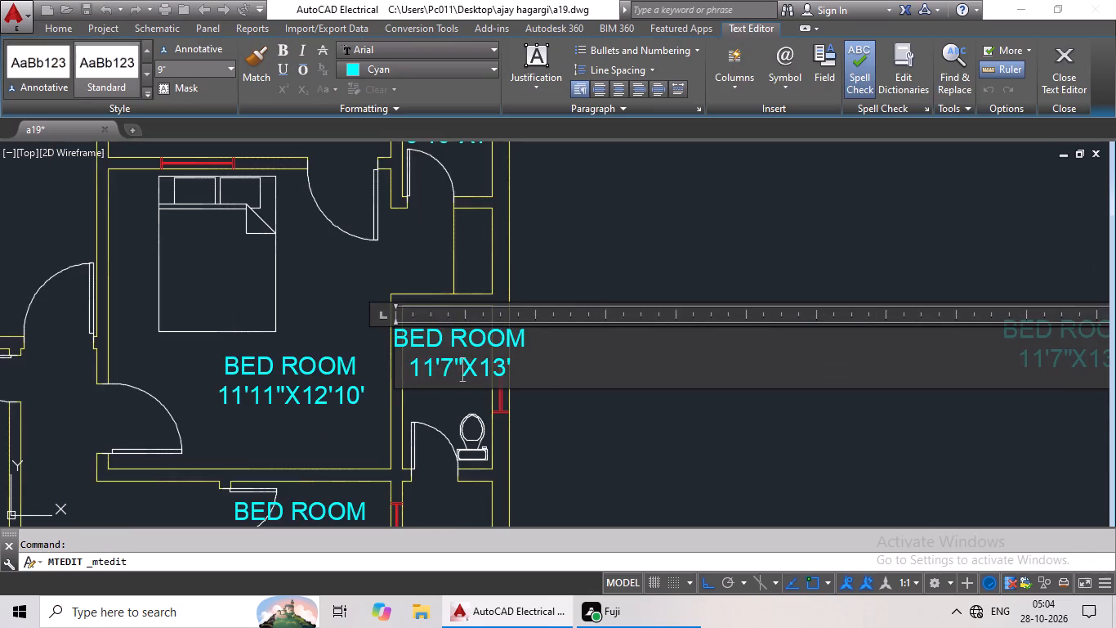
pyautogui.scroll(2, 466, 361)
pyautogui.click(609, 384)
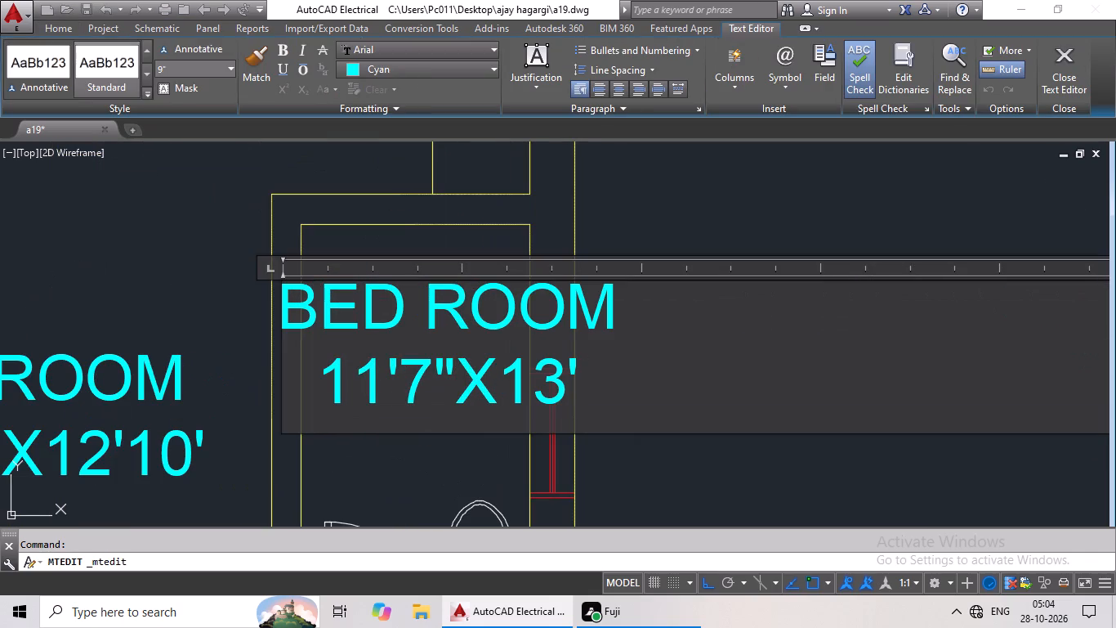
pyautogui.press('BackSpace')
pyautogui.press('BackSpace')
pyautogui.press('BackSpace')
pyautogui.press('BackSpace')
pyautogui.press('BackSpace')
pyautogui.press('BackSpace')
pyautogui.press('BackSpace')
pyautogui.press('BackSpace')
pyautogui.press('BackSpace')
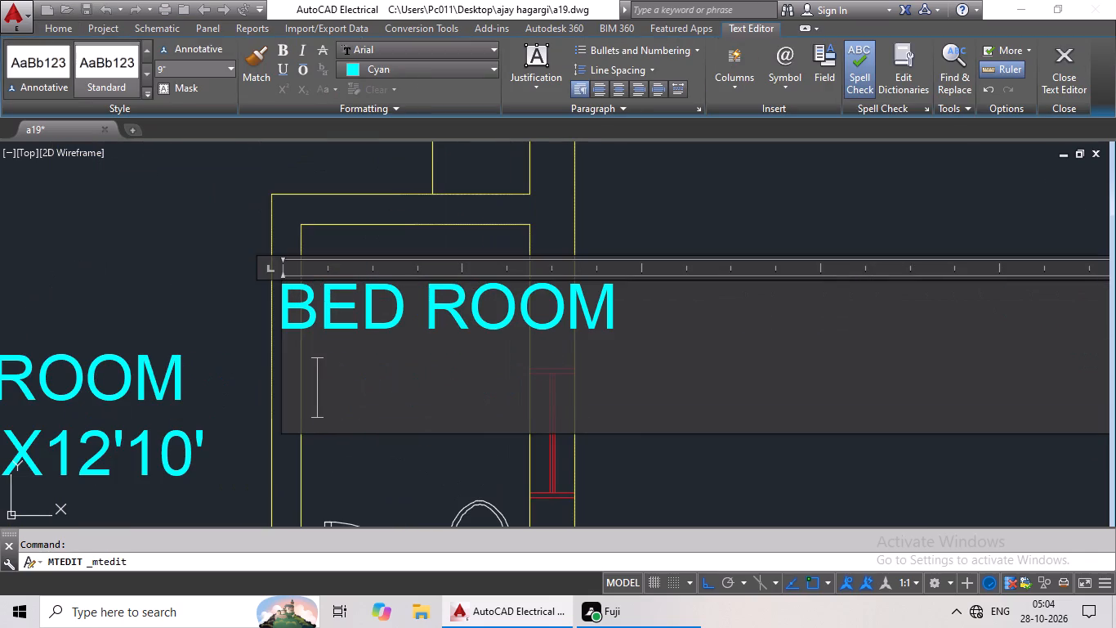
pyautogui.press('BackSpace')
pyautogui.press('BackSpace')
pyautogui.press('BackSpace')
pyautogui.press('BackSpace')
pyautogui.press('BackSpace')
pyautogui.press('BackSpace')
pyautogui.press('BackSpace')
pyautogui.press('BackSpace')
pyautogui.press('BackSpace')
pyautogui.press('BackSpace')
pyautogui.press('BackSpace')
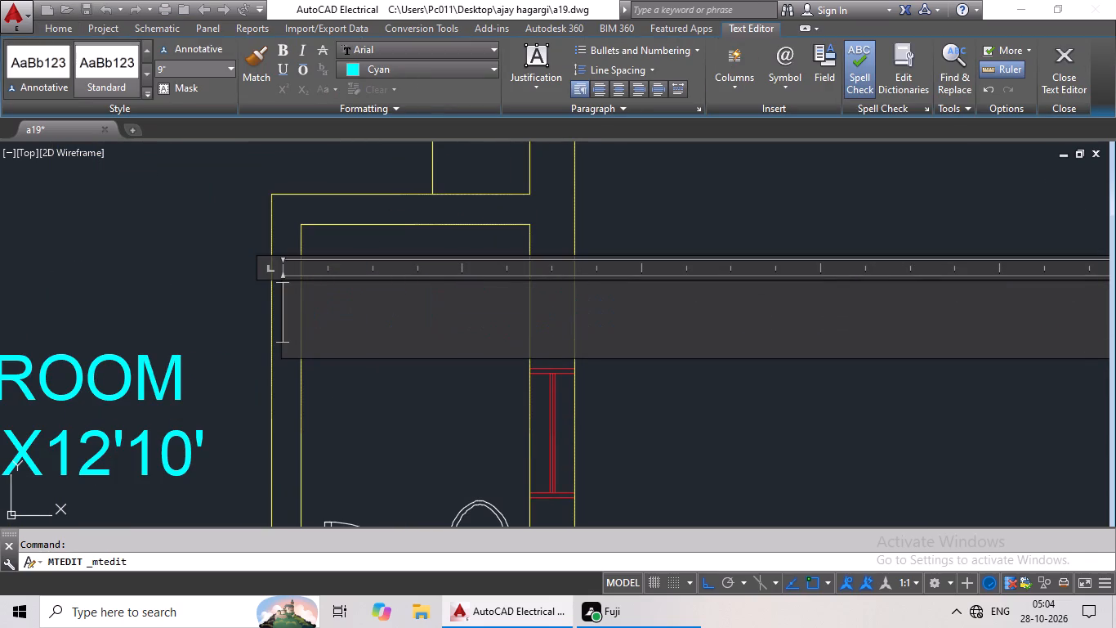
pyautogui.write('TOILET')
pyautogui.press('Return')
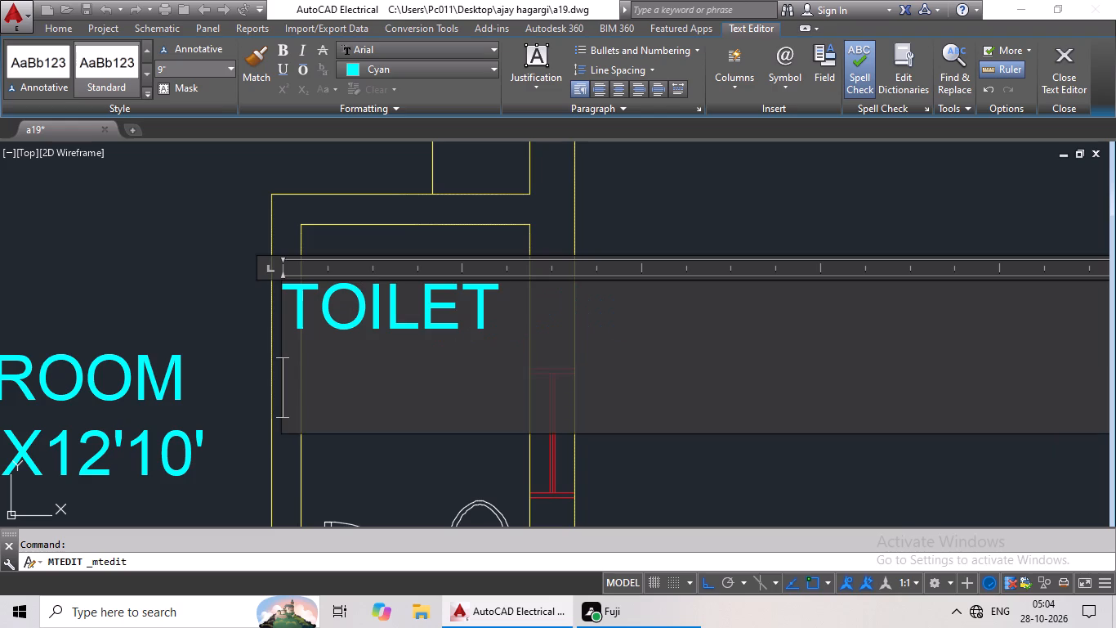
pyautogui.write('4\'2"X')
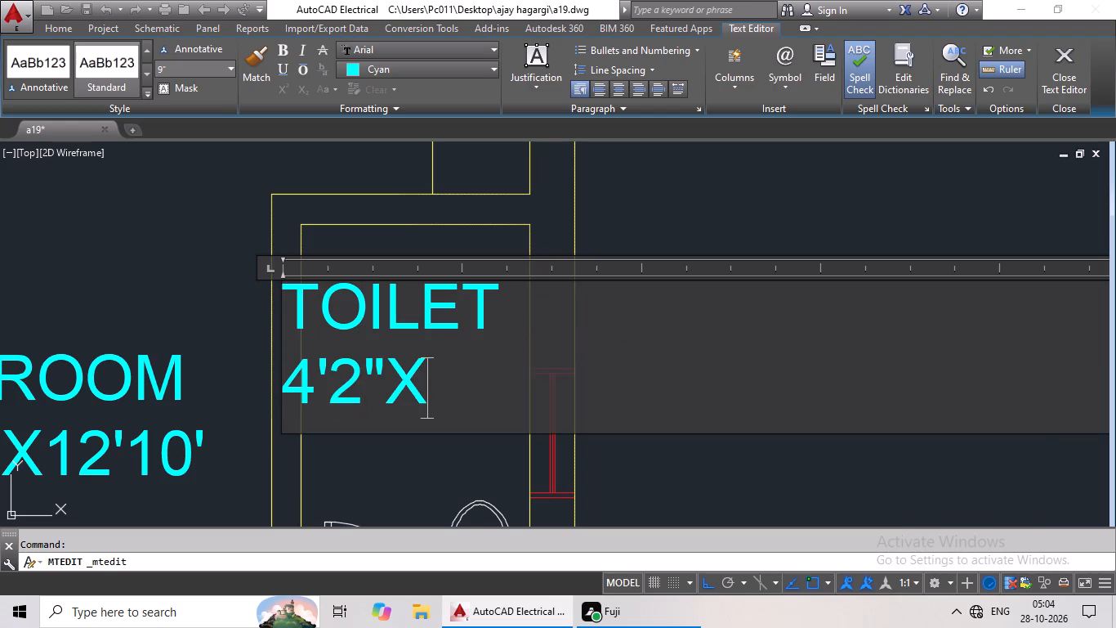
pyautogui.write("7'")
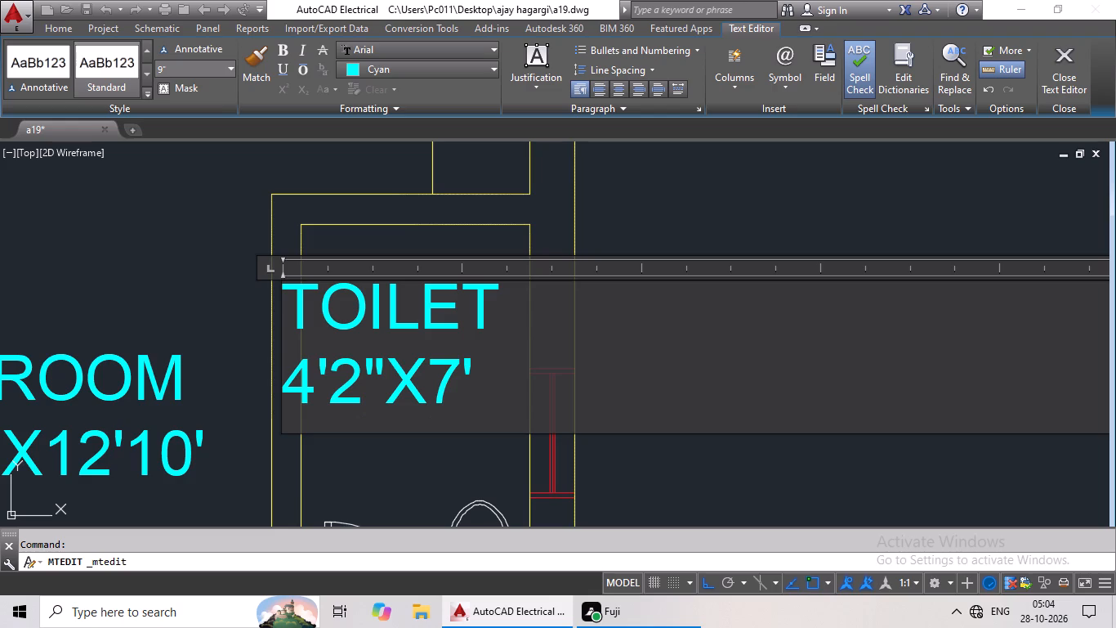
# Indent TOILET by one space and its 4'2"X7' size line by two spaces to fit the label between the walls.
pyautogui.click(287, 307)
pyautogui.press('space')
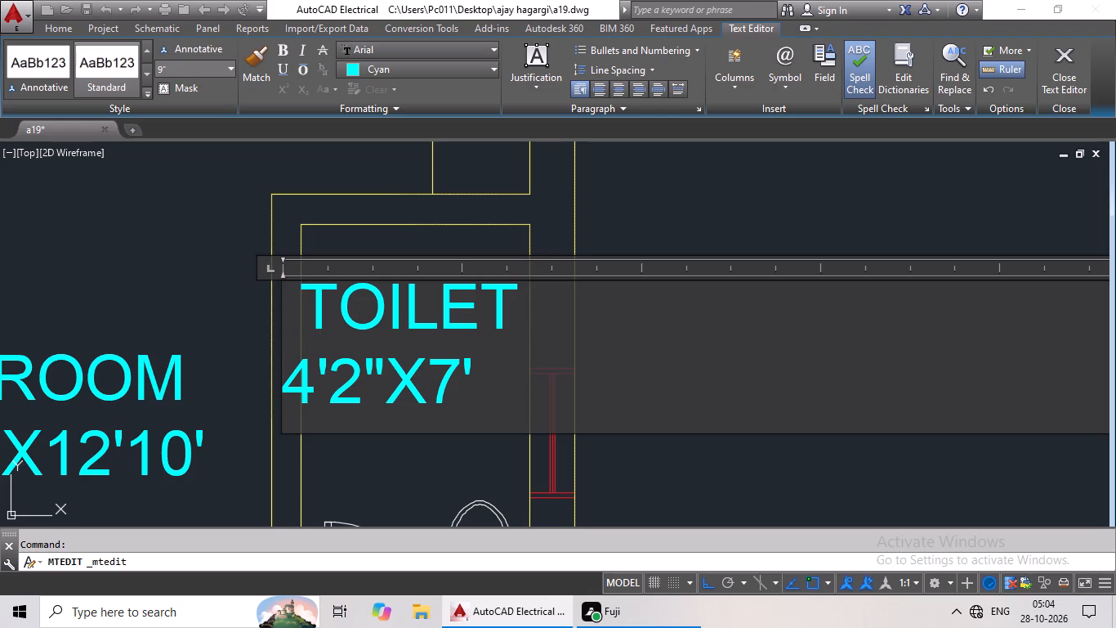
pyautogui.click(285, 372)
pyautogui.press('space')
pyautogui.press('space')
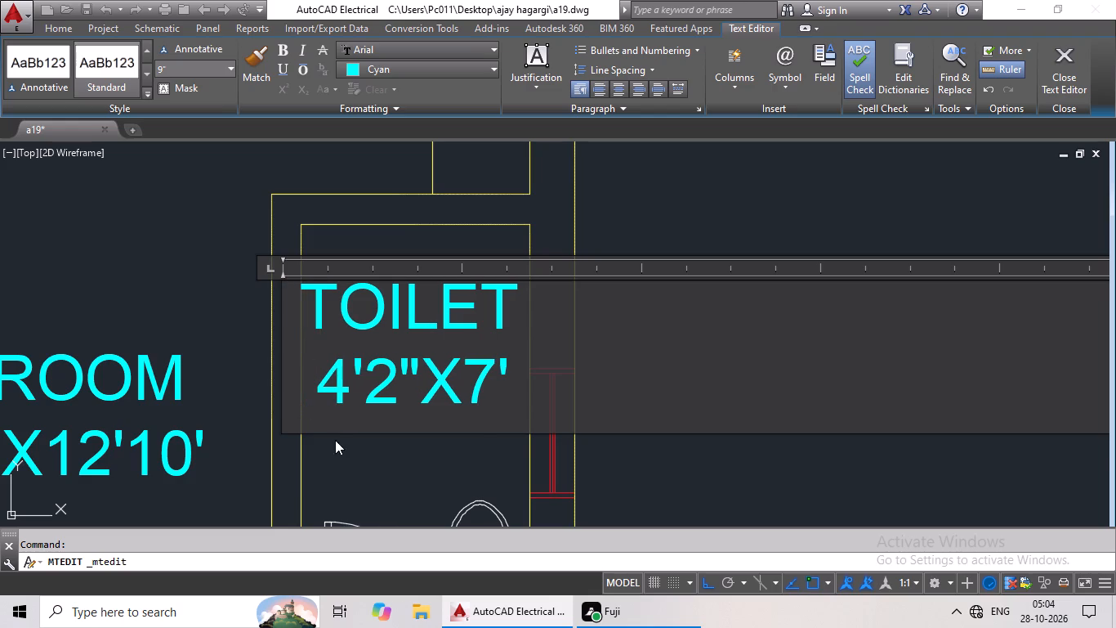
pyautogui.click(364, 455)
# Replace the BED ROOM label in the room with the stove and sink with KITCHEN and the size 7'10"X10'5" on a second line.
pyautogui.scroll(-4, 439, 409)
pyautogui.scroll(1, 441, 361)
pyautogui.moveTo(404, 370); pyautogui.dragTo(404, 368, button='middle')
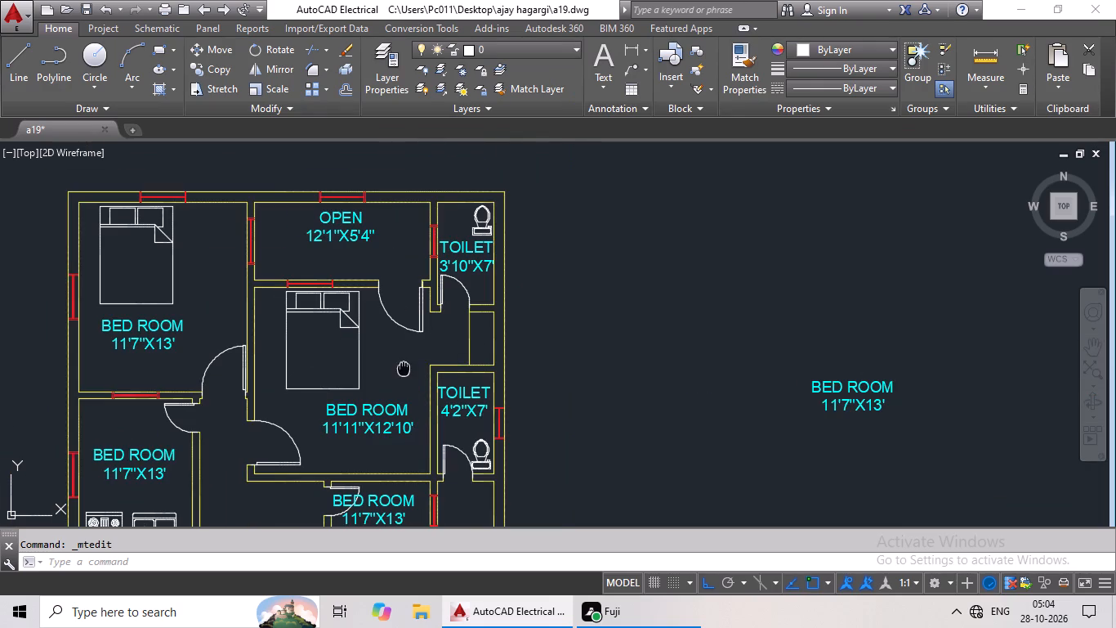
pyautogui.moveTo(404, 368); pyautogui.dragTo(460, 316, button='middle')
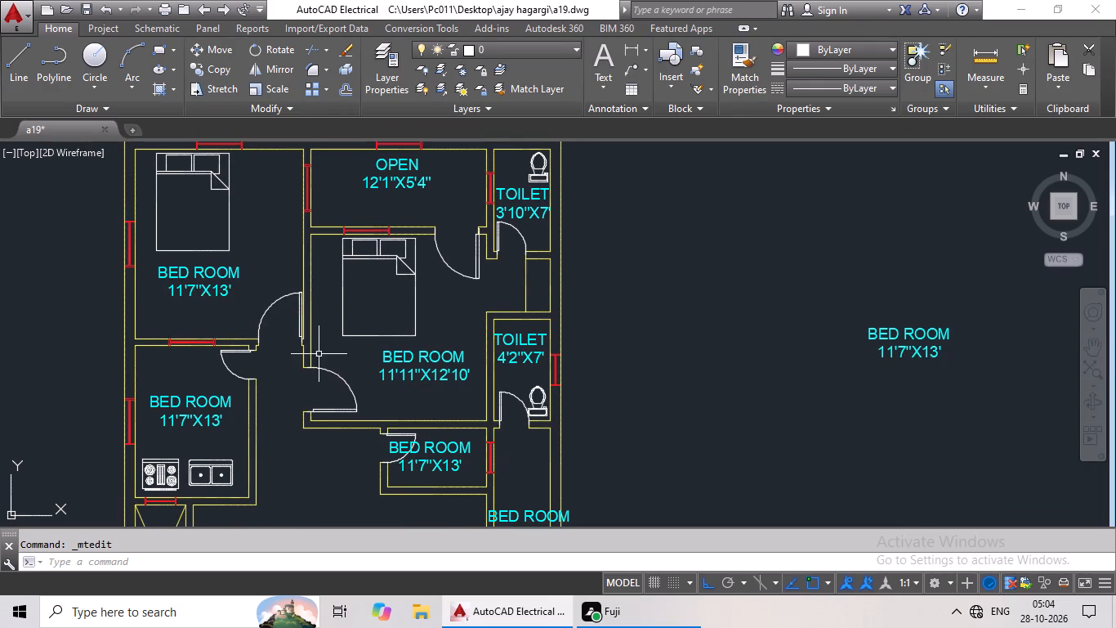
pyautogui.scroll(1, 281, 363)
pyautogui.moveTo(290, 358); pyautogui.dragTo(448, 321, button='middle')
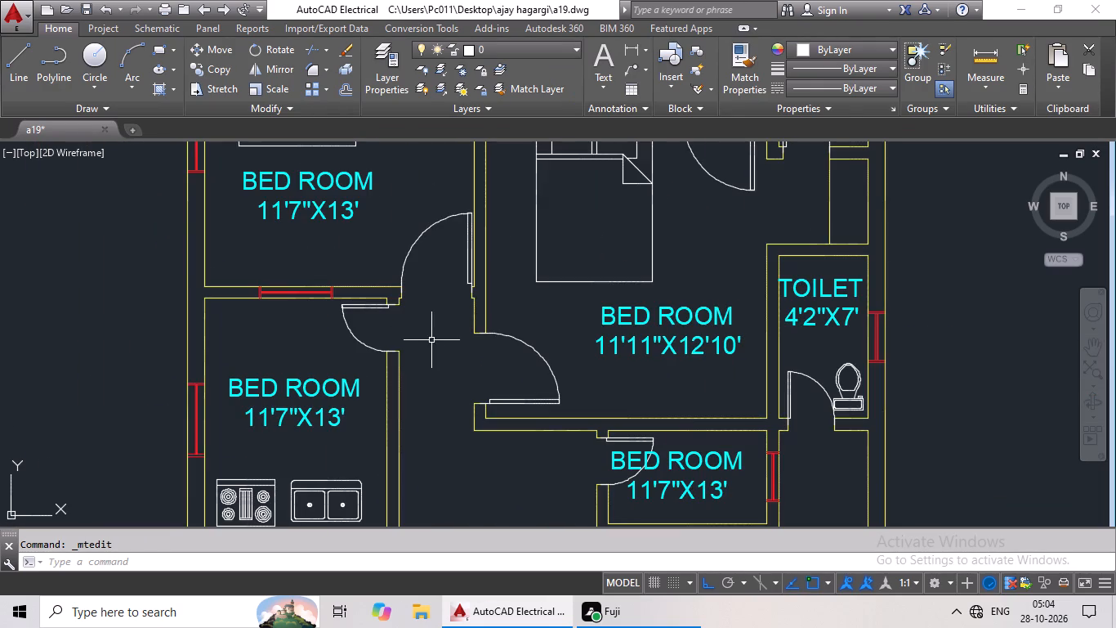
pyautogui.moveTo(431, 340); pyautogui.dragTo(435, 285, button='middle')
pyautogui.scroll(-1, 451, 323)
pyautogui.moveTo(452, 324); pyautogui.dragTo(324, 334, button='middle')
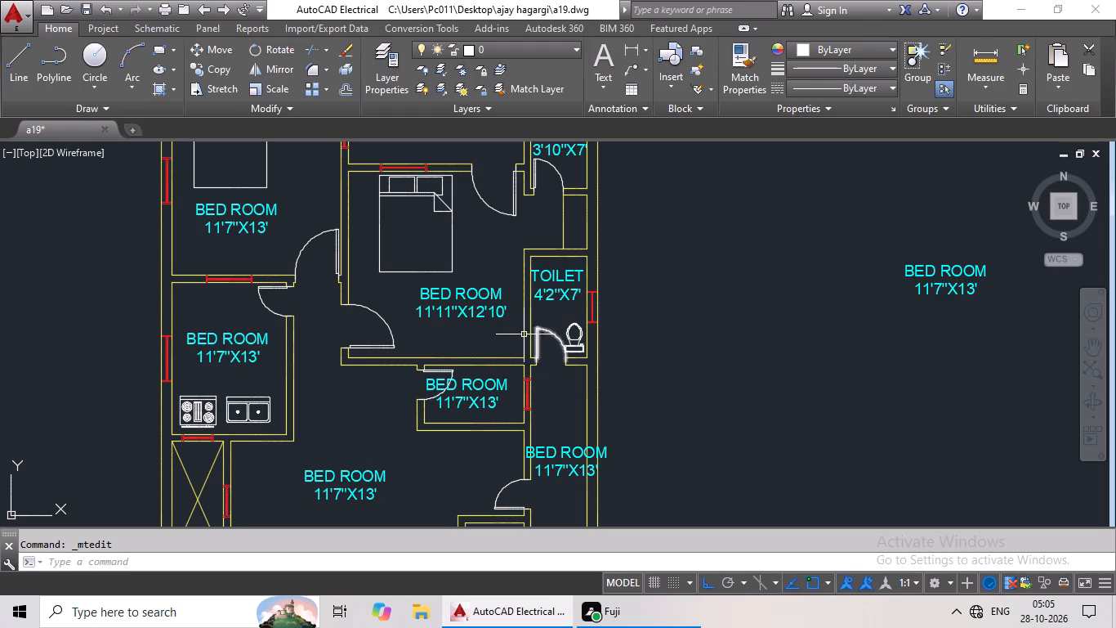
pyautogui.doubleClick(236, 344)
pyautogui.scroll(3, 235, 355)
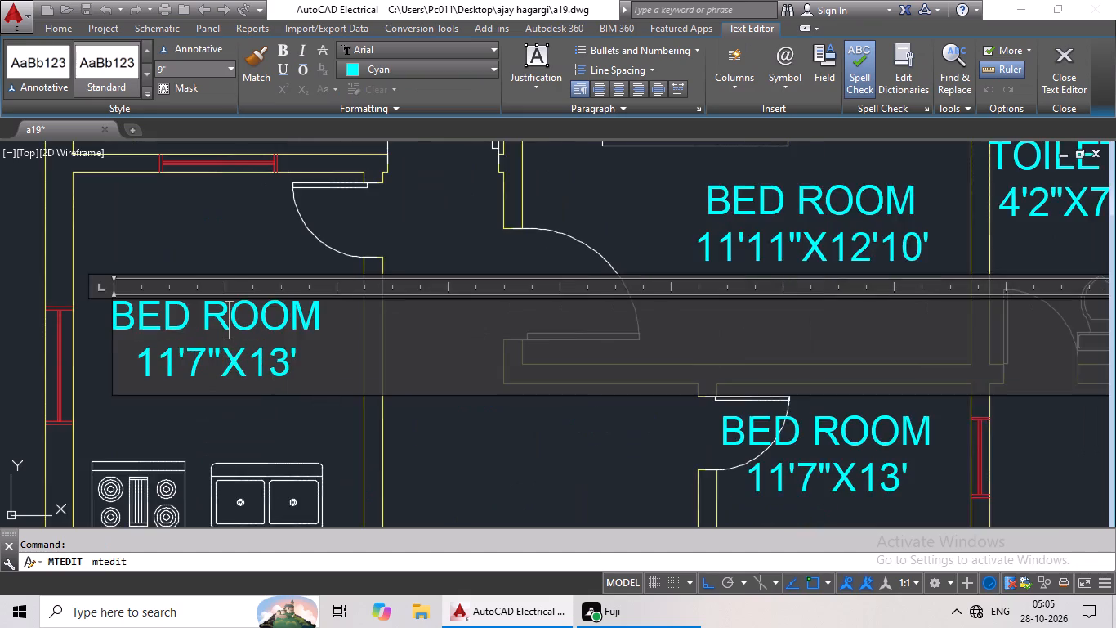
pyautogui.scroll(-1, 388, 387)
pyautogui.click(389, 387)
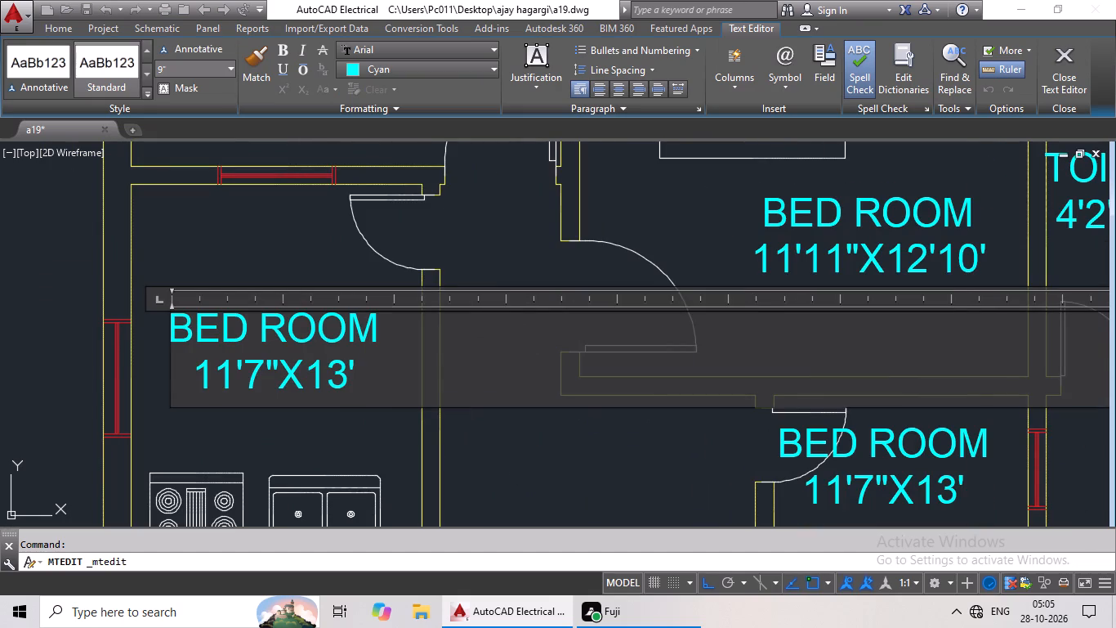
pyautogui.press('BackSpace')
pyautogui.press('BackSpace')
pyautogui.press('BackSpace')
pyautogui.press('BackSpace')
pyautogui.press('BackSpace')
pyautogui.press('BackSpace')
pyautogui.press('BackSpace')
pyautogui.press('BackSpace')
pyautogui.press('BackSpace')
pyautogui.press('BackSpace')
pyautogui.press('BackSpace')
pyautogui.press('BackSpace')
pyautogui.press('BackSpace')
pyautogui.press('BackSpace')
pyautogui.press('BackSpace')
pyautogui.press('BackSpace')
pyautogui.press('BackSpace')
pyautogui.press('BackSpace')
pyautogui.press('BackSpace')
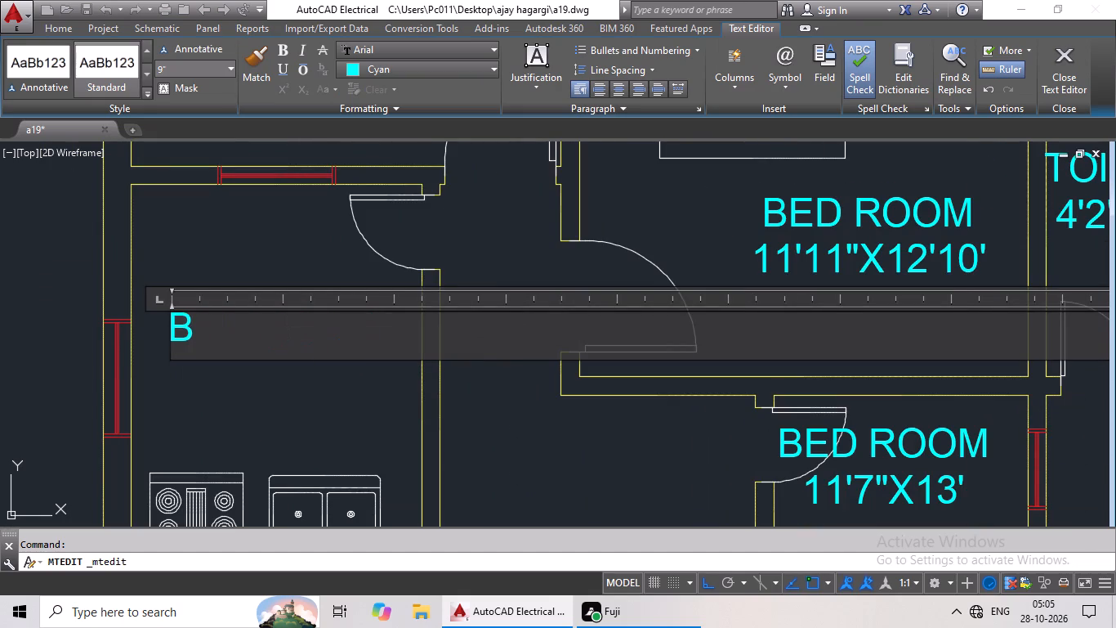
pyautogui.press('BackSpace')
pyautogui.write('KITCHEN')
pyautogui.press('Return')
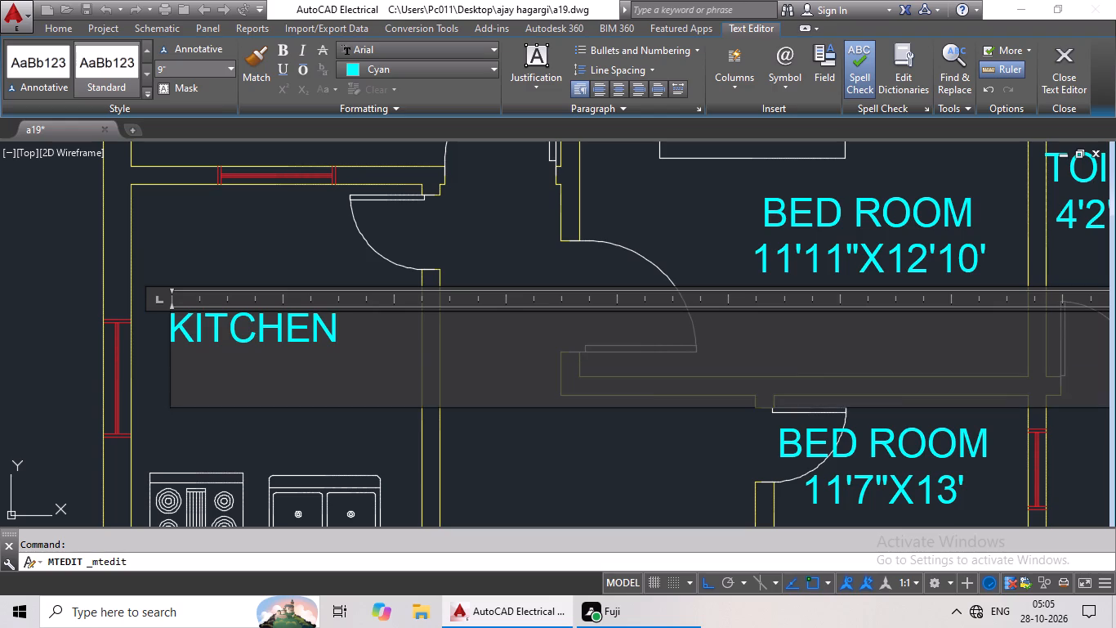
pyautogui.write("7'10")
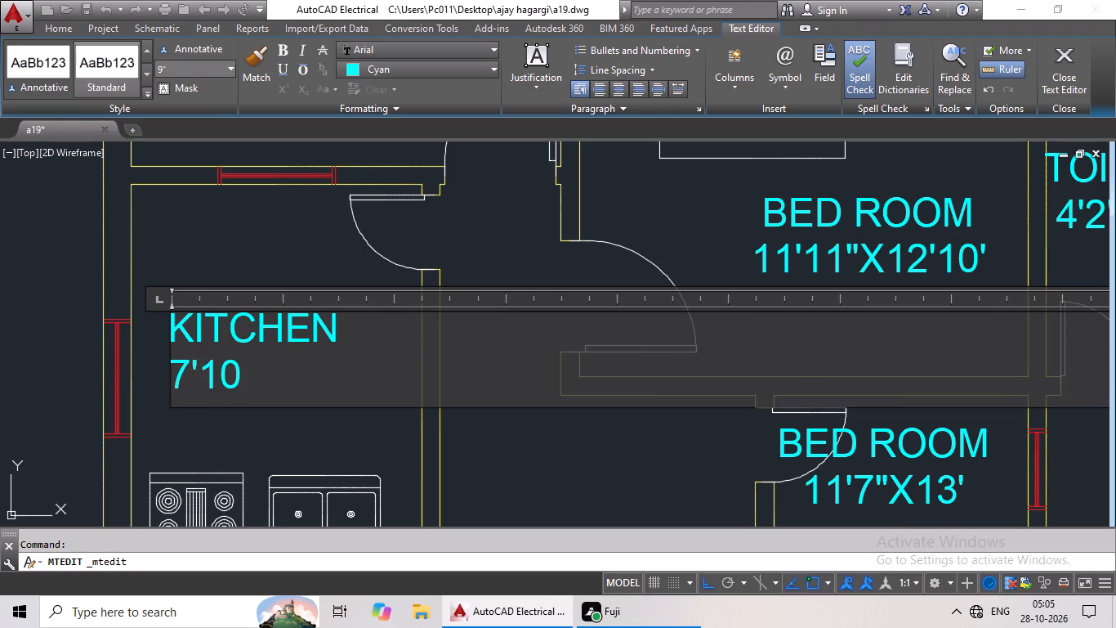
pyautogui.write('"X')
pyautogui.write("10'5")
pyautogui.hotkey('shift', '"')
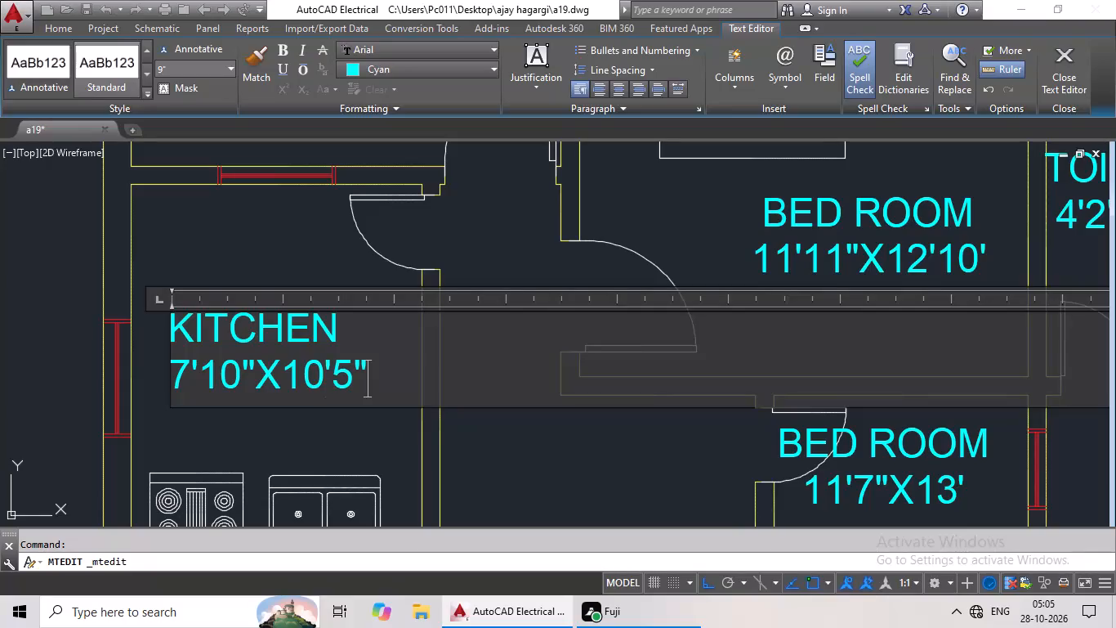
# Indent the KITCHEN name by one space to centre it over the size line.
pyautogui.click(172, 326)
pyautogui.press('space')
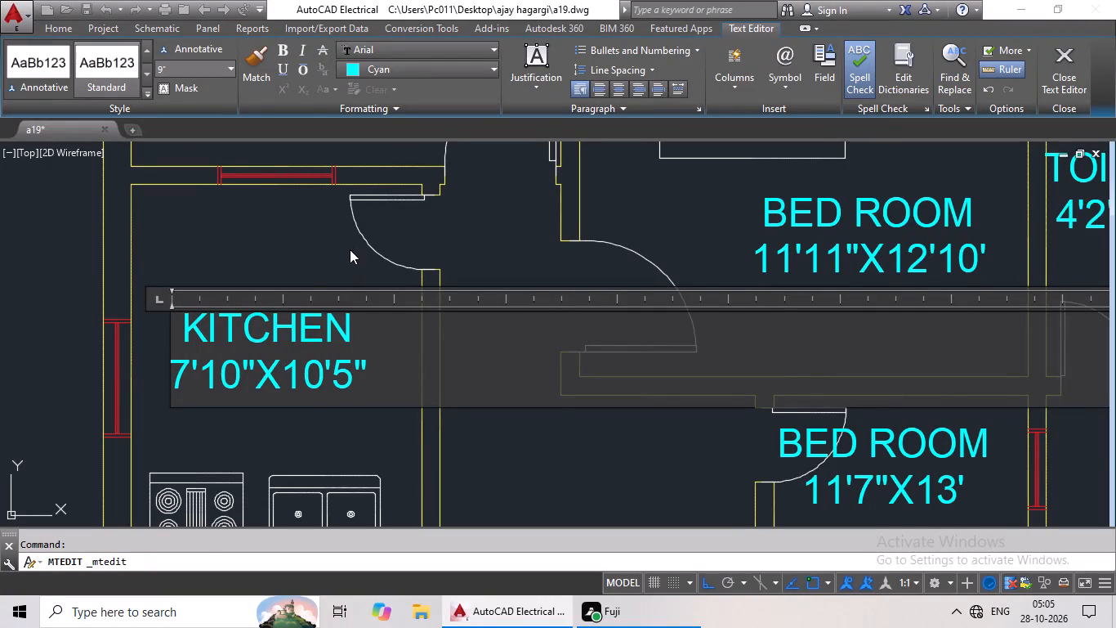
pyautogui.click(341, 254)
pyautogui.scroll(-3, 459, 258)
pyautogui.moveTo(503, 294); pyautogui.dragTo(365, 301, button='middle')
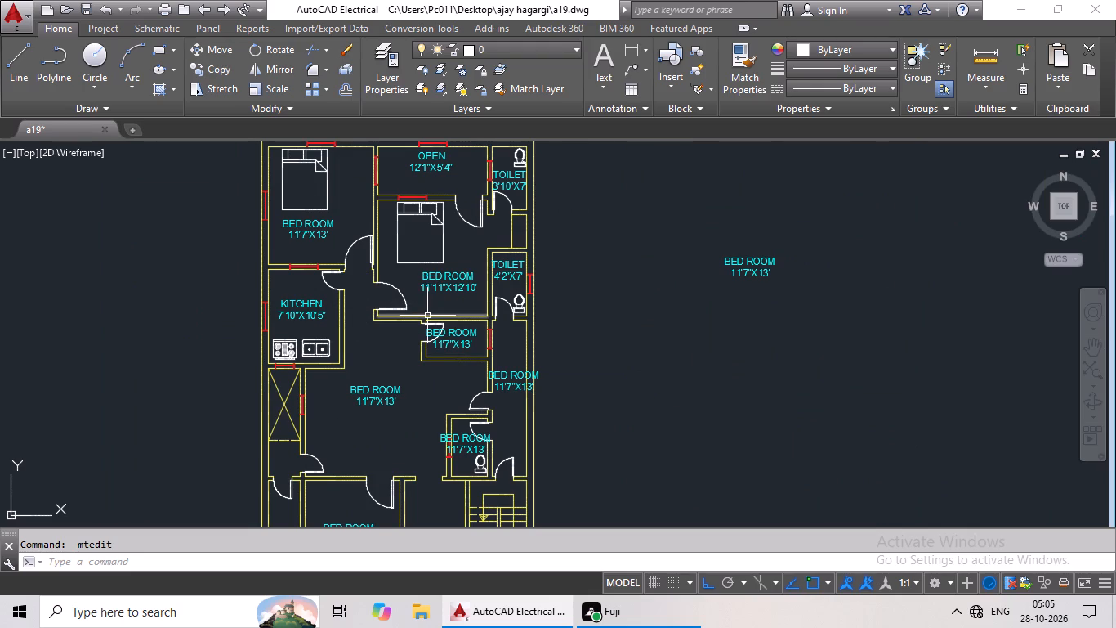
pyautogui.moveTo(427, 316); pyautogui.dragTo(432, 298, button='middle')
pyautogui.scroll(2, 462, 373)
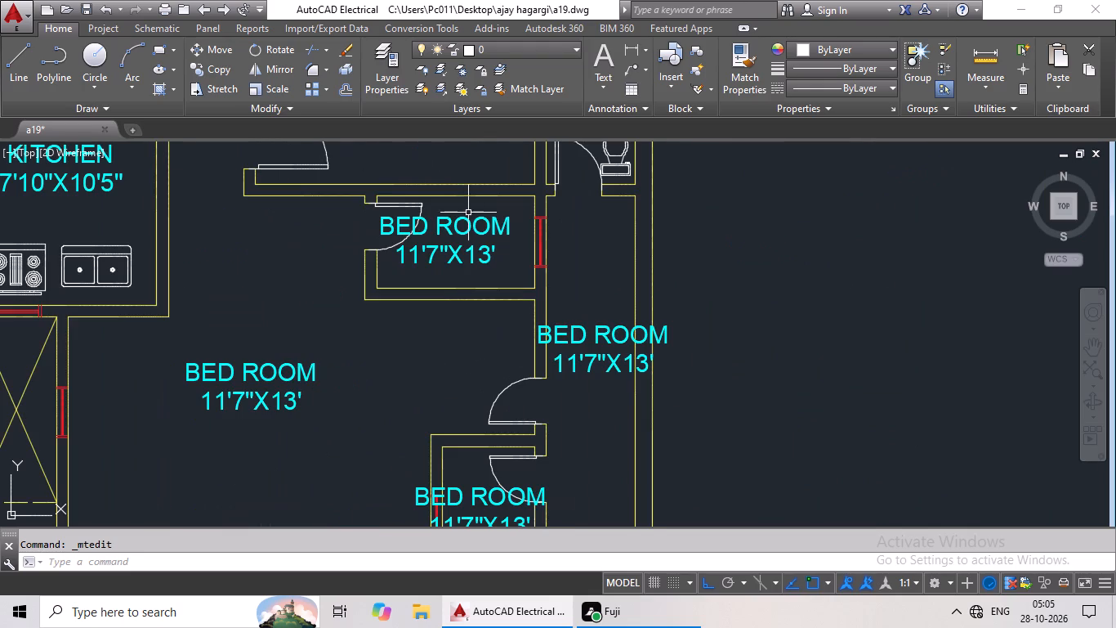
# Replace the BED ROOM label in the small room south of the central bedroom with STORE and the size 6'10"X4' on a second line.
pyautogui.doubleClick(456, 220)
pyautogui.scroll(2, 472, 248)
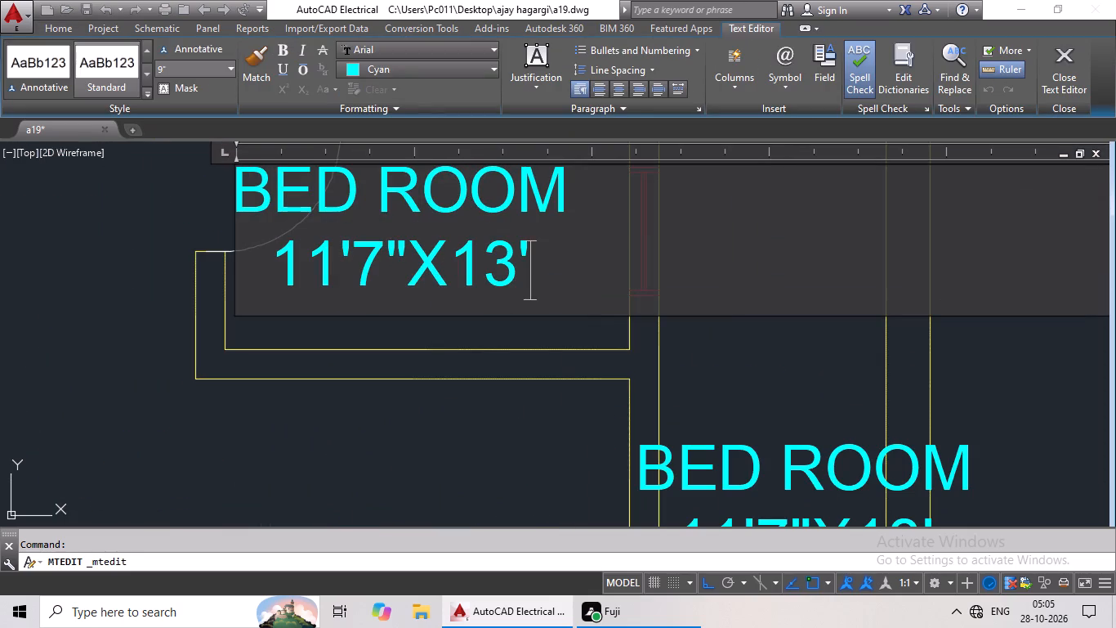
pyautogui.click(574, 285)
pyautogui.press('BackSpace')
pyautogui.press('BackSpace')
pyautogui.press('BackSpace')
pyautogui.press('BackSpace')
pyautogui.press('BackSpace')
pyautogui.press('BackSpace')
pyautogui.press('BackSpace')
pyautogui.press('BackSpace')
pyautogui.press('BackSpace')
pyautogui.press('BackSpace')
pyautogui.press('BackSpace')
pyautogui.press('BackSpace')
pyautogui.press('BackSpace')
pyautogui.press('BackSpace')
pyautogui.press('BackSpace')
pyautogui.press('BackSpace')
pyautogui.press('BackSpace')
pyautogui.press('BackSpace')
pyautogui.press('BackSpace')
pyautogui.press('BackSpace')
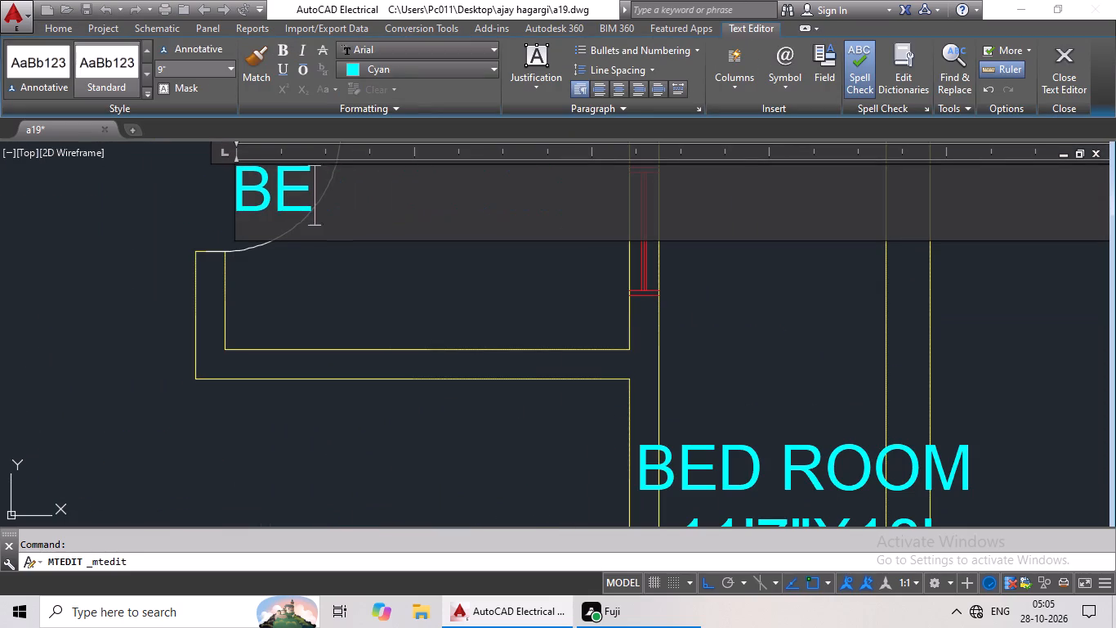
pyautogui.write('STORE')
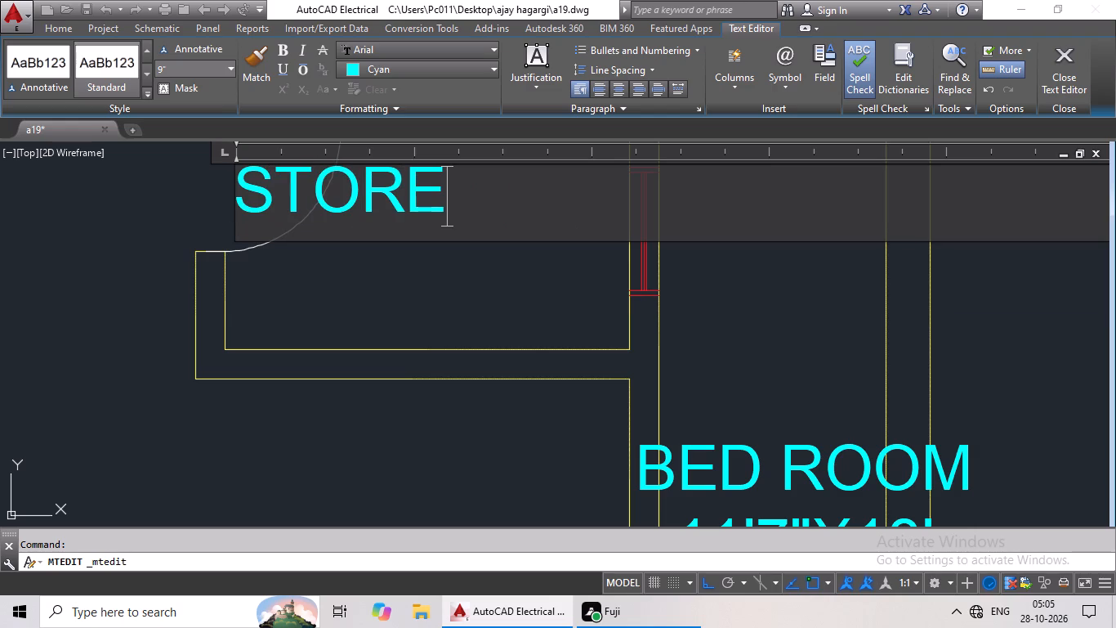
pyautogui.press('Return')
pyautogui.write('8\'10"X')
pyautogui.write("4'\\")
pyautogui.press('BackSpace')
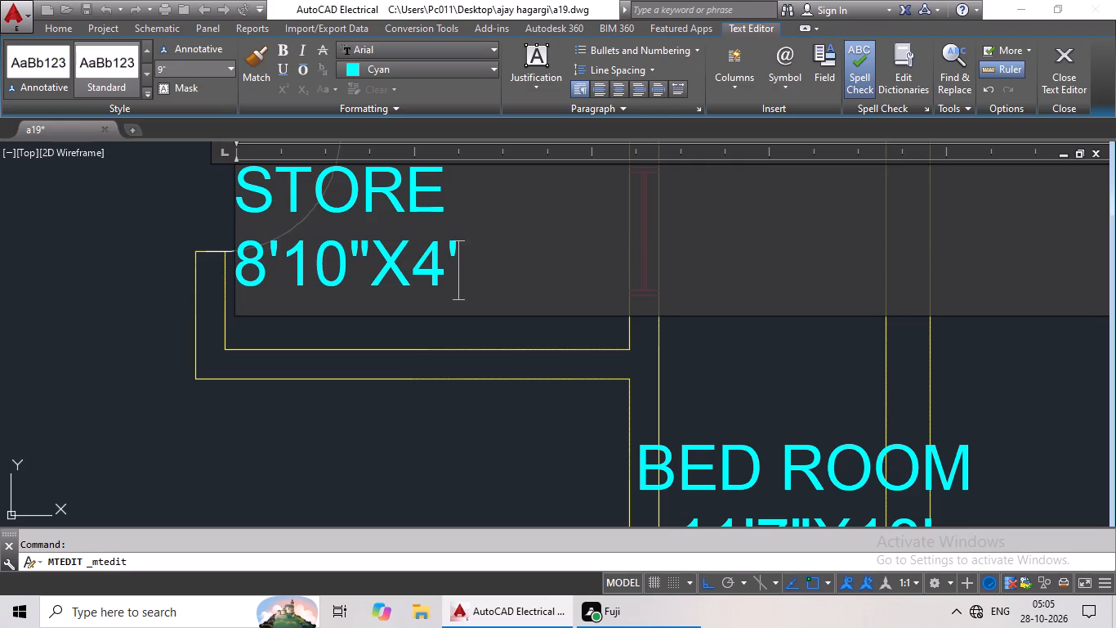
pyautogui.click(269, 251)
pyautogui.press('BackSpace')
pyautogui.press('6')
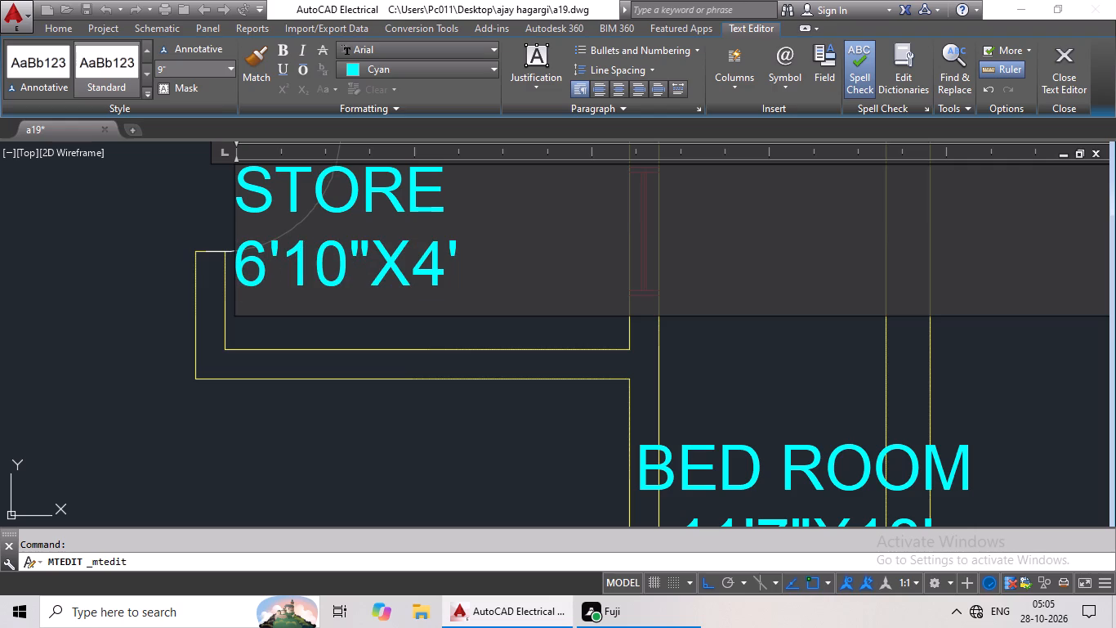
# Indent both the STORE name and its 6'10"X4' size line by nine spaces to clear the door swing.
pyautogui.click(235, 207)
pyautogui.press('space')
pyautogui.press('space')
pyautogui.press('space')
pyautogui.press('space')
pyautogui.press('space')
pyautogui.press('space')
pyautogui.press('space')
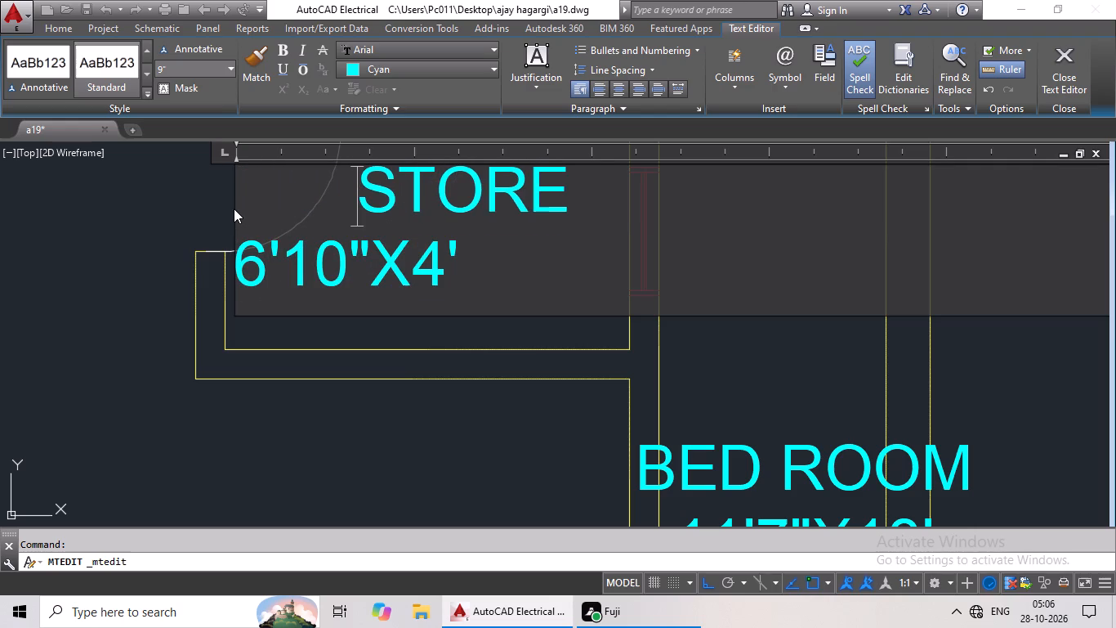
pyautogui.press('space')
pyautogui.press('space')
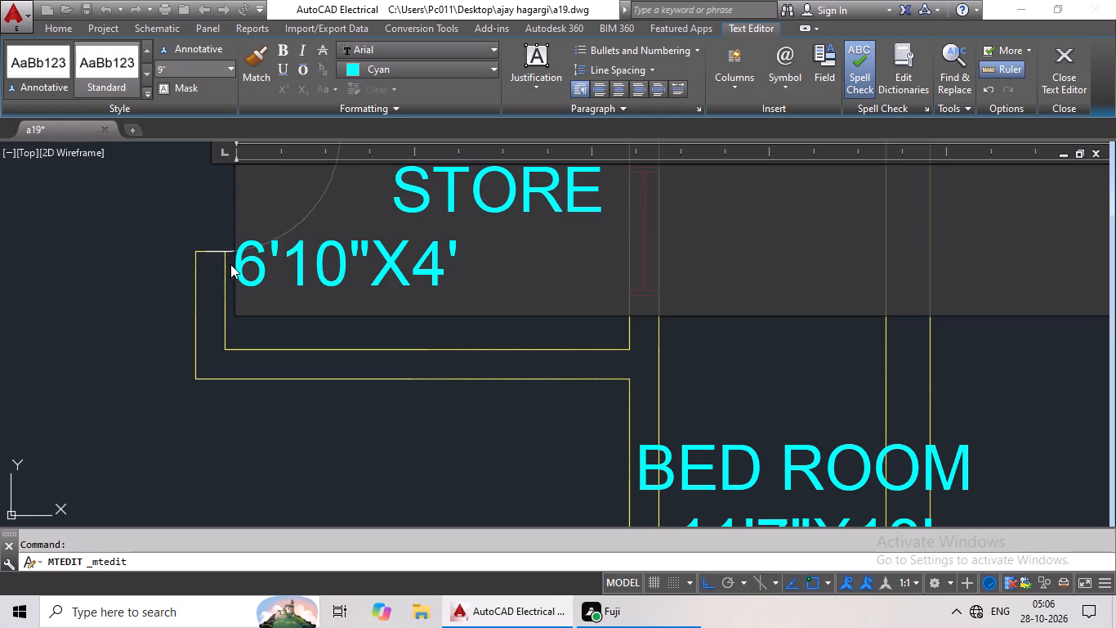
pyautogui.click(243, 272)
pyautogui.press('space')
pyautogui.press('space')
pyautogui.press('space')
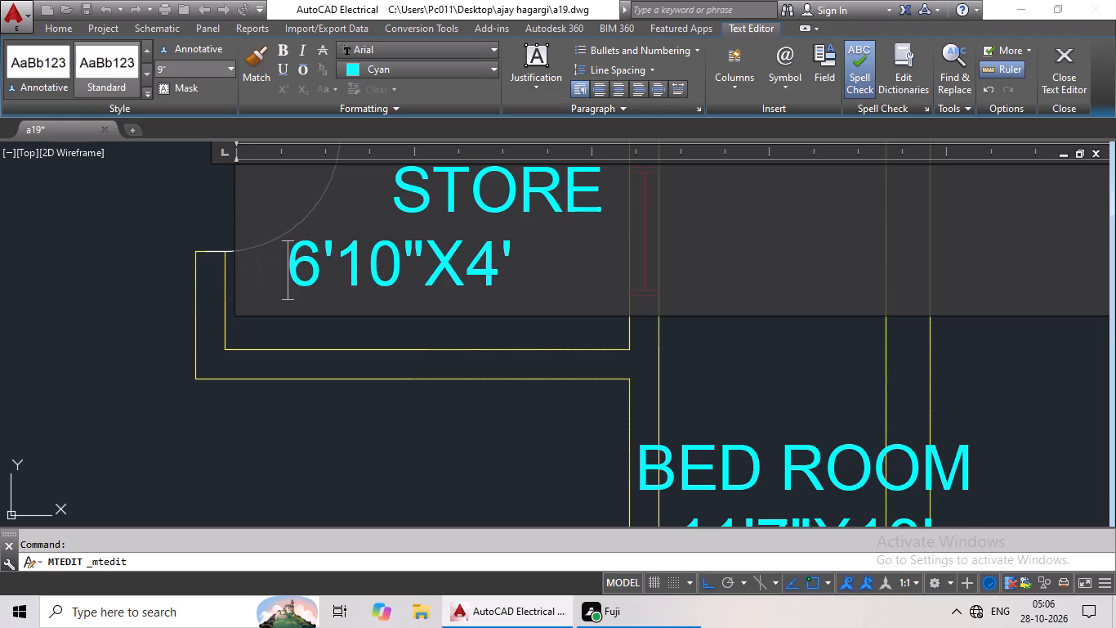
pyautogui.press('space')
pyautogui.press('space')
pyautogui.press('space')
pyautogui.press('space')
pyautogui.press('space')
pyautogui.press('space')
pyautogui.click(310, 422)
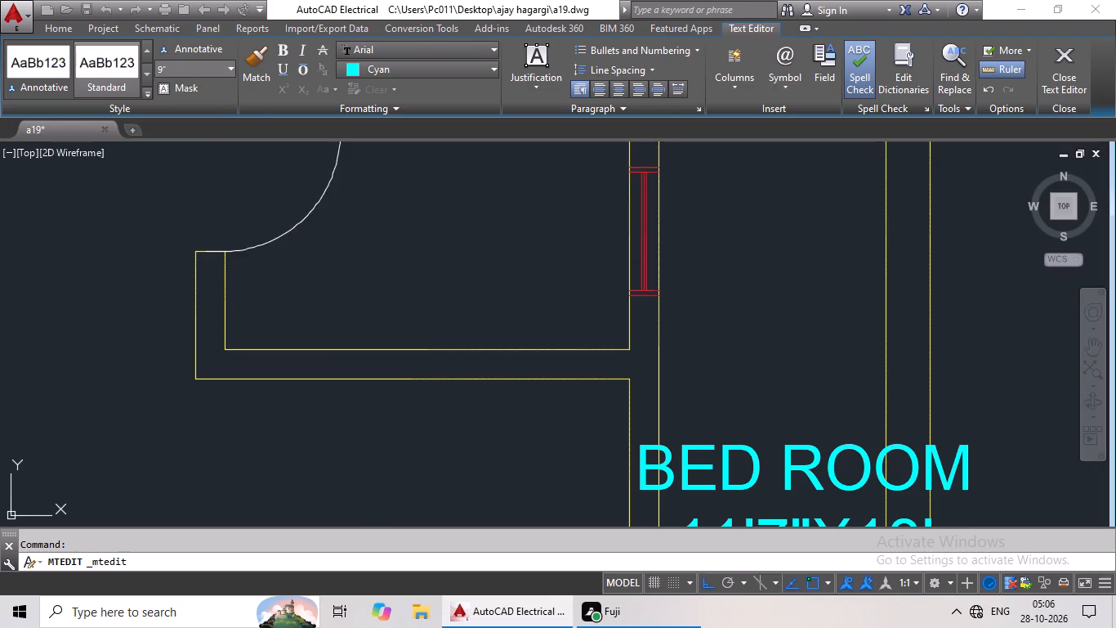
# Replace the BED ROOM label in the large open room south of the store with HALL and the size 15'6"X17'10" on a second line.
pyautogui.scroll(-3, 449, 380)
pyautogui.moveTo(456, 375); pyautogui.dragTo(468, 325, button='middle')
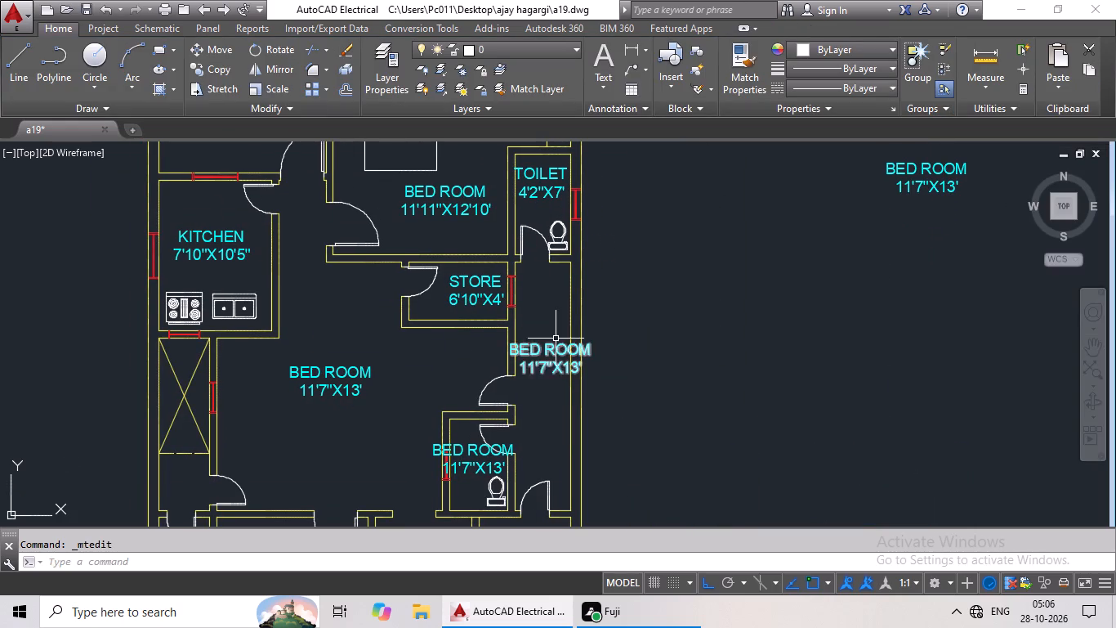
pyautogui.moveTo(330, 381); pyautogui.dragTo(364, 336, button='middle')
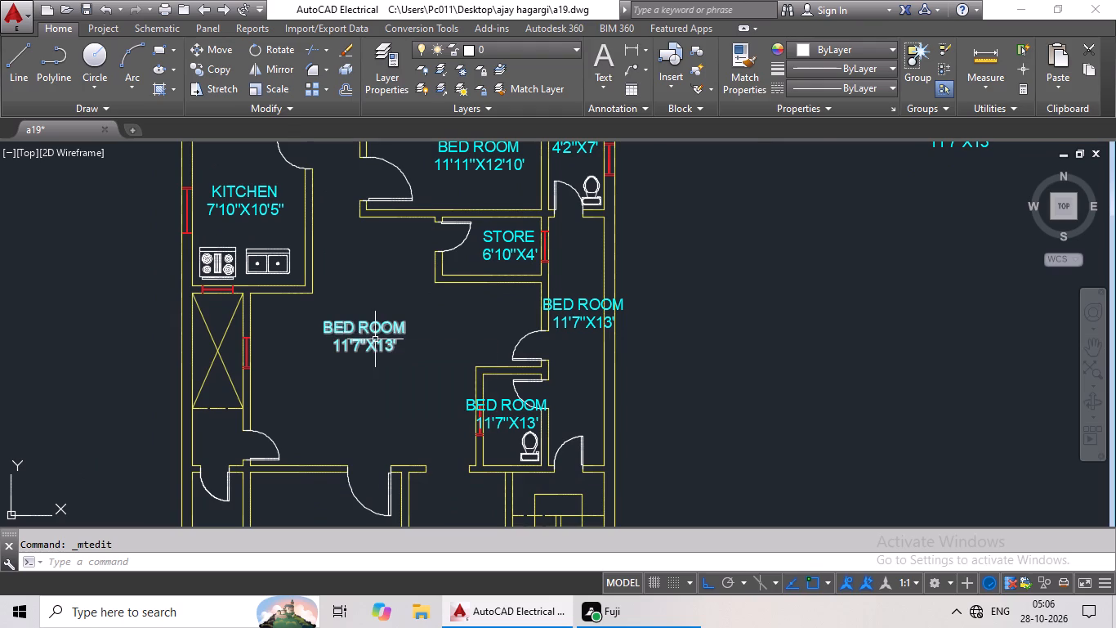
pyautogui.scroll(2, 375, 342)
pyautogui.scroll(-1, 375, 342)
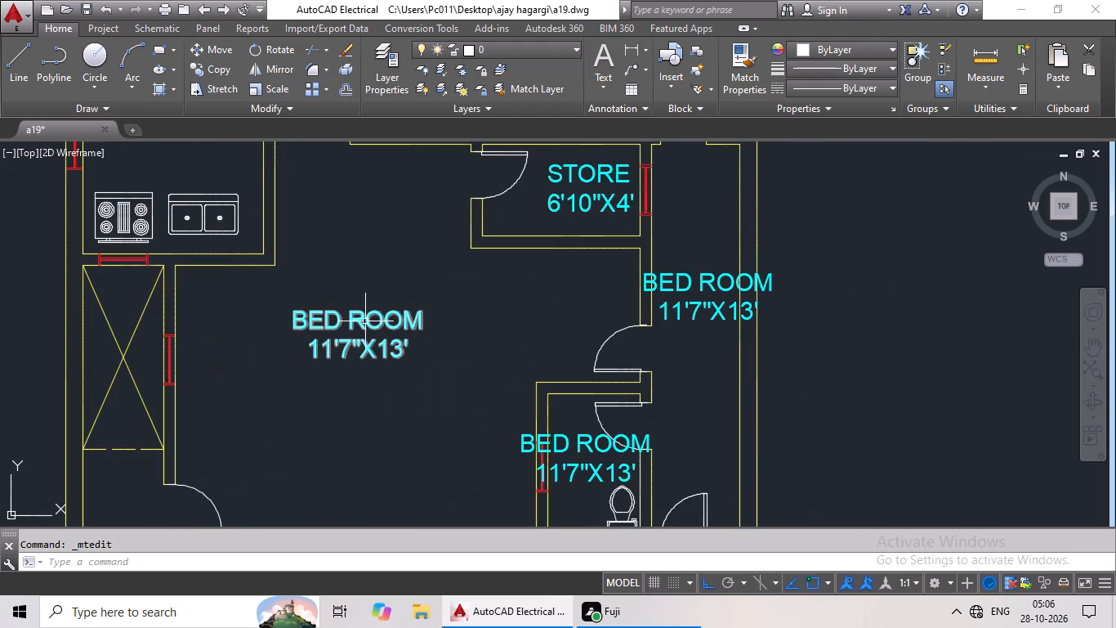
pyautogui.doubleClick(365, 321)
pyautogui.scroll(-3, 365, 321)
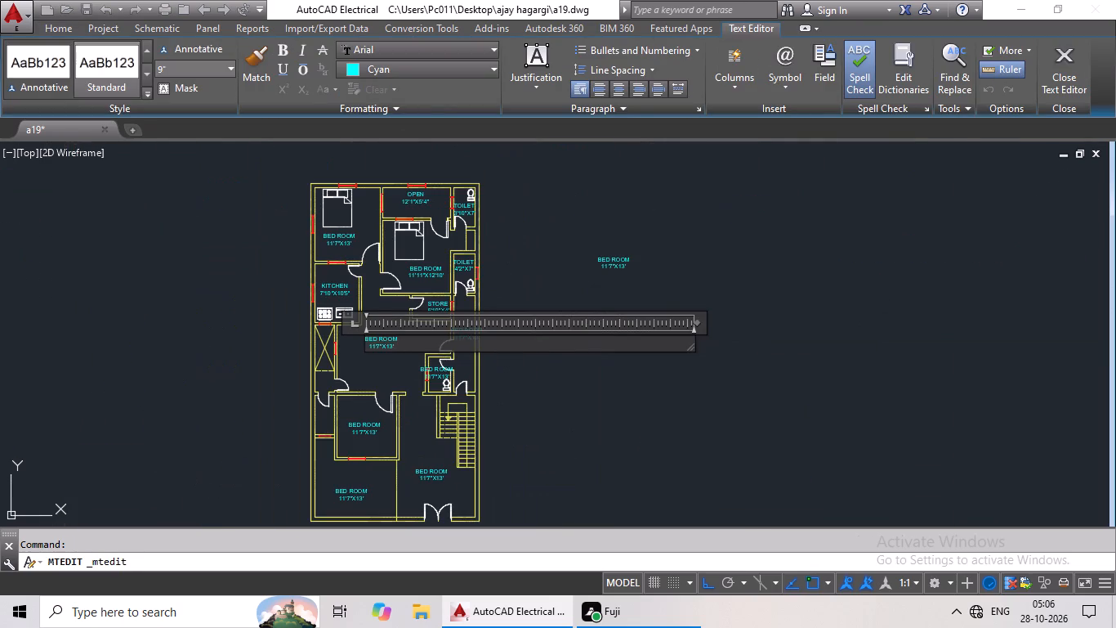
pyautogui.scroll(2, 402, 349)
pyautogui.click(403, 348)
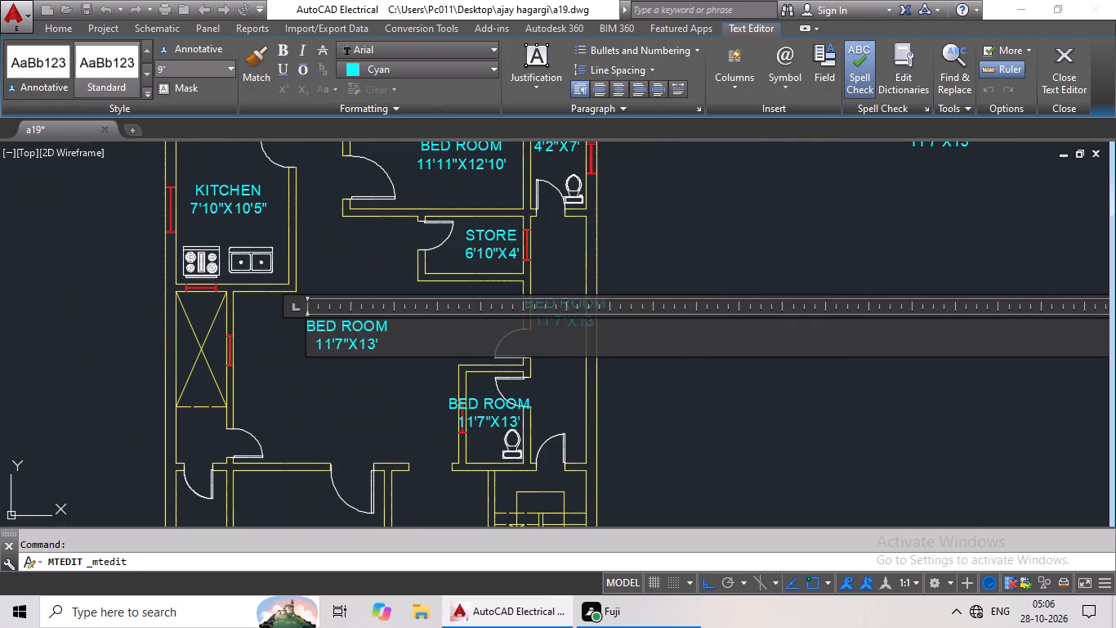
pyautogui.press('BackSpace')
pyautogui.press('BackSpace')
pyautogui.press('BackSpace')
pyautogui.press('BackSpace')
pyautogui.press('BackSpace')
pyautogui.press('BackSpace')
pyautogui.press('BackSpace')
pyautogui.press('BackSpace')
pyautogui.press('BackSpace')
pyautogui.press('BackSpace')
pyautogui.press('BackSpace')
pyautogui.press('BackSpace')
pyautogui.press('BackSpace')
pyautogui.press('BackSpace')
pyautogui.press('BackSpace')
pyautogui.press('BackSpace')
pyautogui.press('BackSpace')
pyautogui.press('BackSpace')
pyautogui.press('BackSpace')
pyautogui.press('BackSpace')
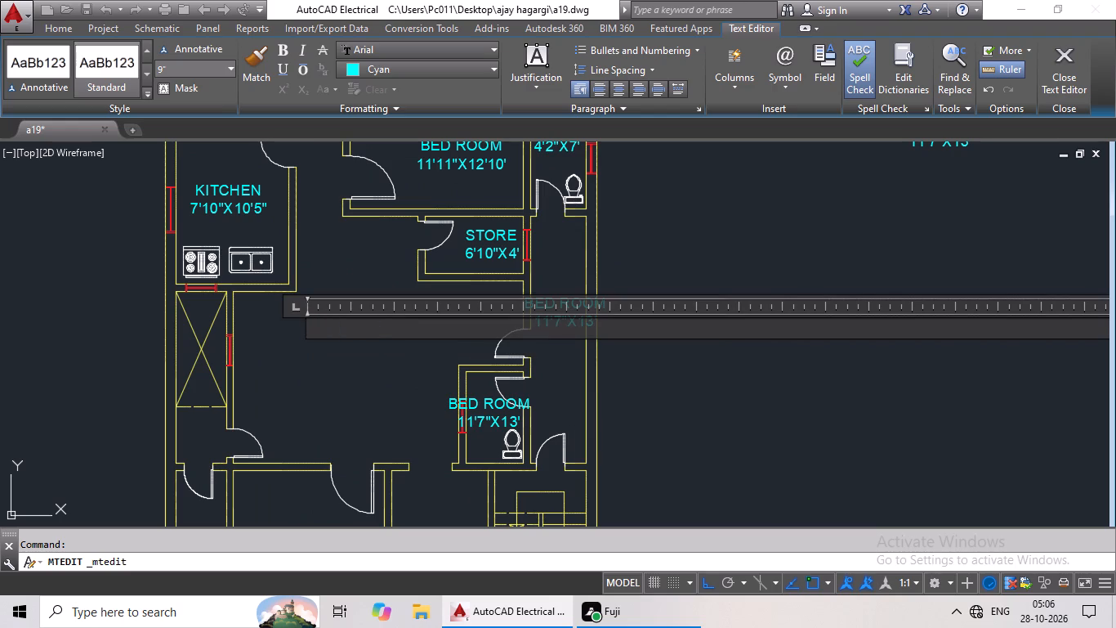
pyautogui.write('HALL')
pyautogui.press('Return')
pyautogui.write("15'6")
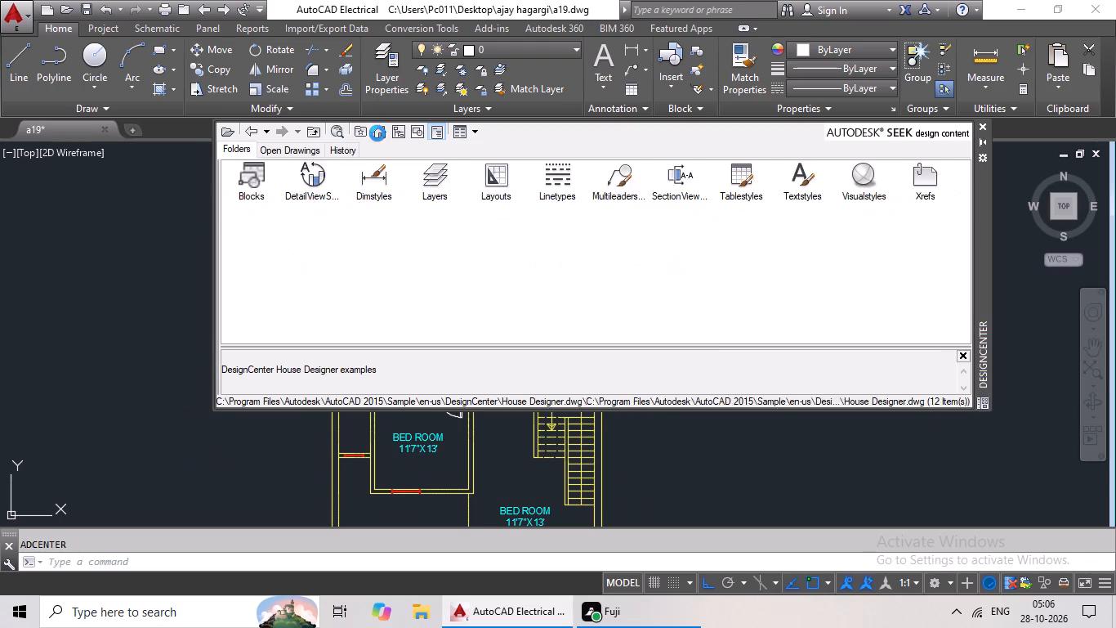
# Insert the Dining Set - 36 x 72 in. block from the DesignCenter's Home - Space Planner drawing, outside the plan east of the stairs.
pyautogui.doubleClick(370, 182)
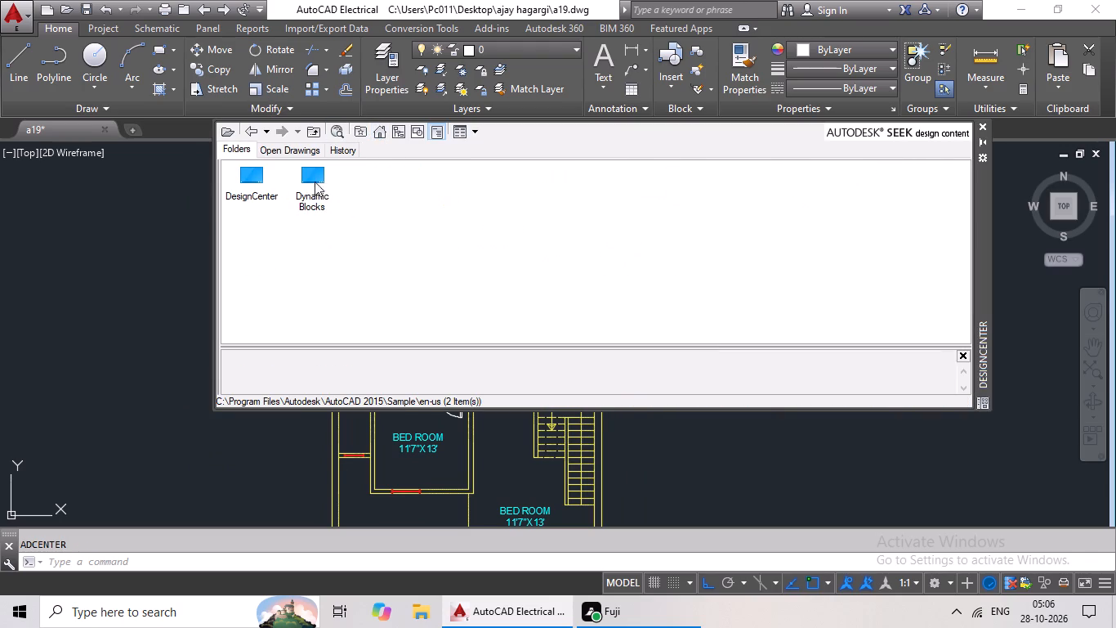
pyautogui.doubleClick(258, 177)
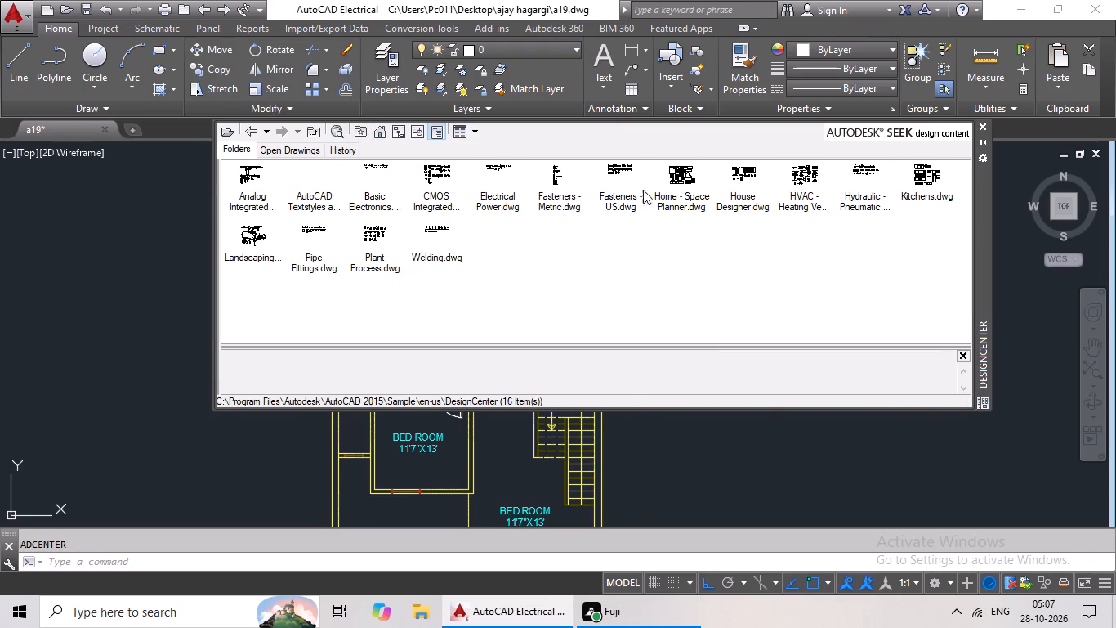
pyautogui.doubleClick(663, 188)
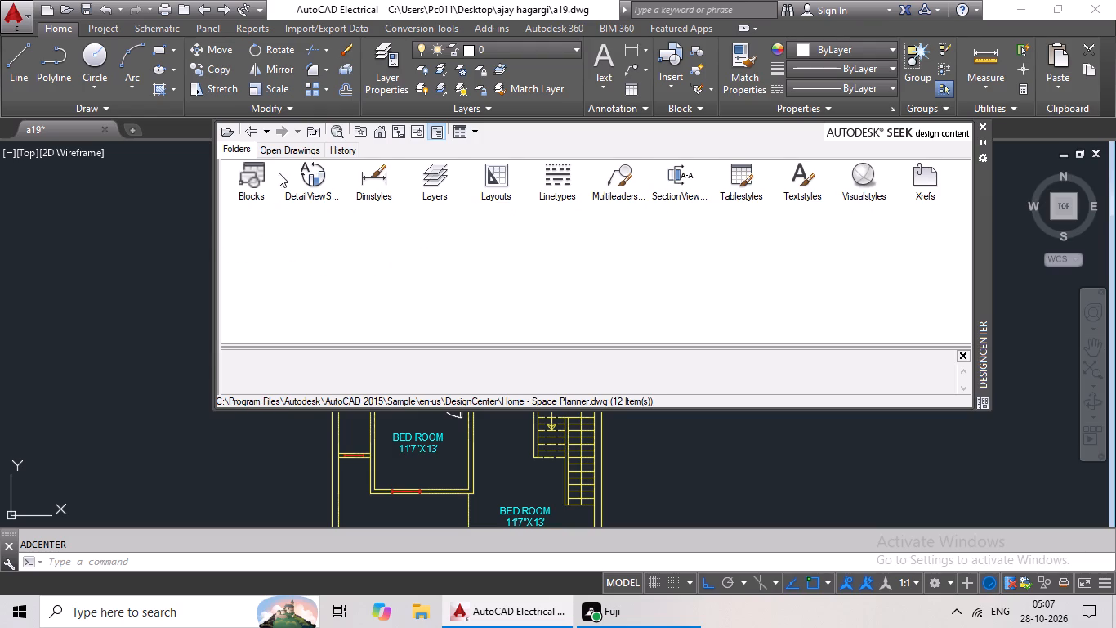
pyautogui.doubleClick(254, 178)
pyautogui.doubleClick(251, 181)
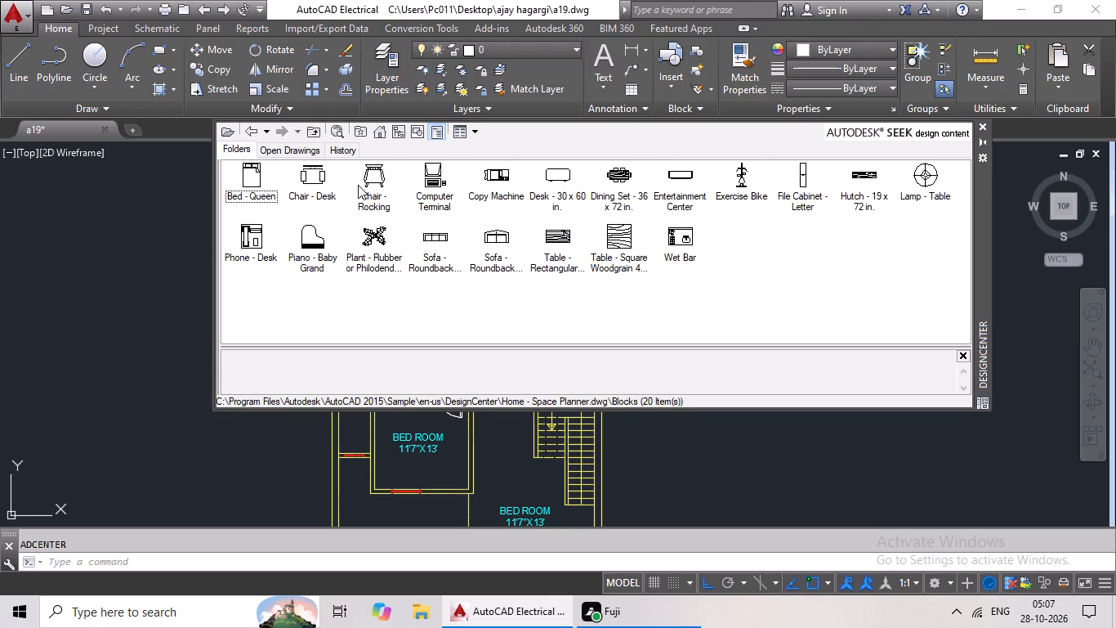
pyautogui.doubleClick(622, 178)
pyautogui.click(581, 397)
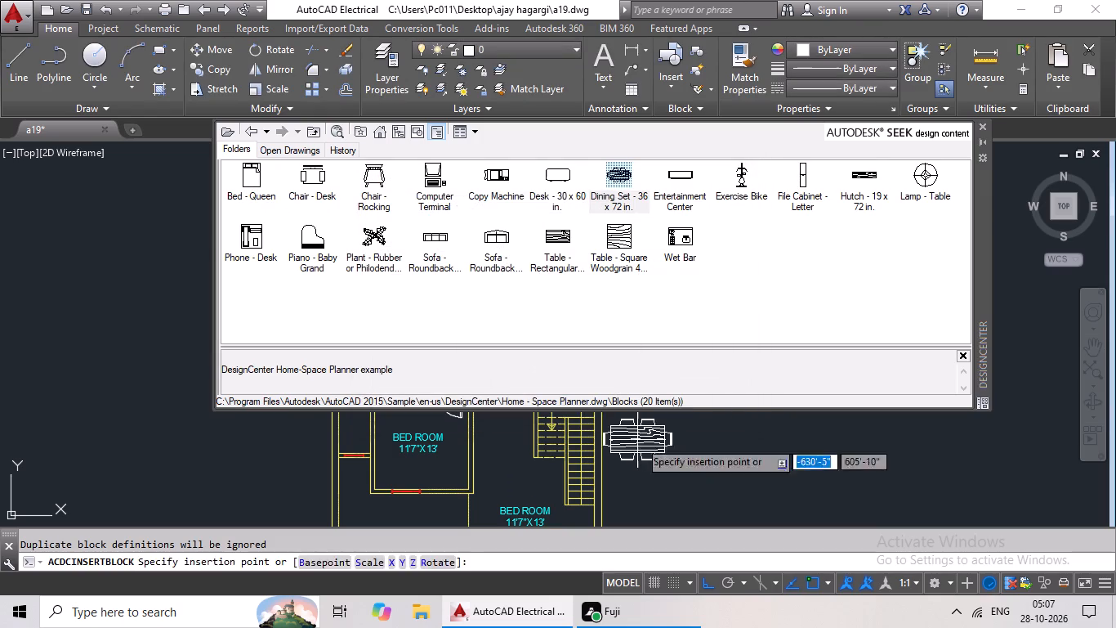
pyautogui.click(639, 441)
pyautogui.click(980, 124)
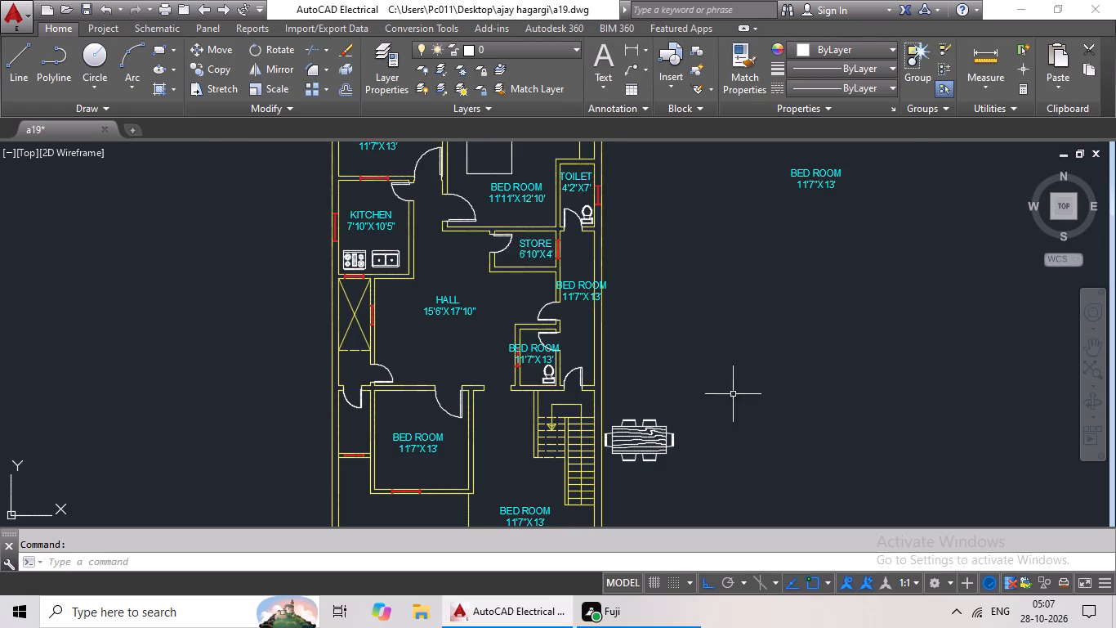
# Copy the dining set into the hall, just below the HALL label.
pyautogui.click(639, 437)
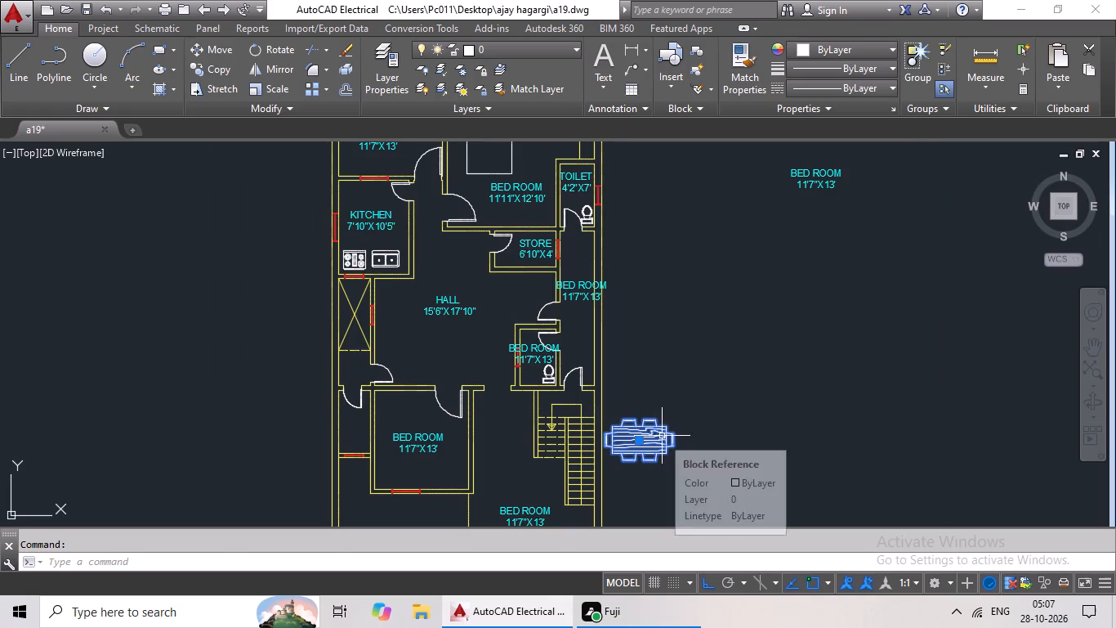
pyautogui.hotkey('ctrl', 'c')
pyautogui.hotkey('ctrl', 'v')
pyautogui.click(406, 368)
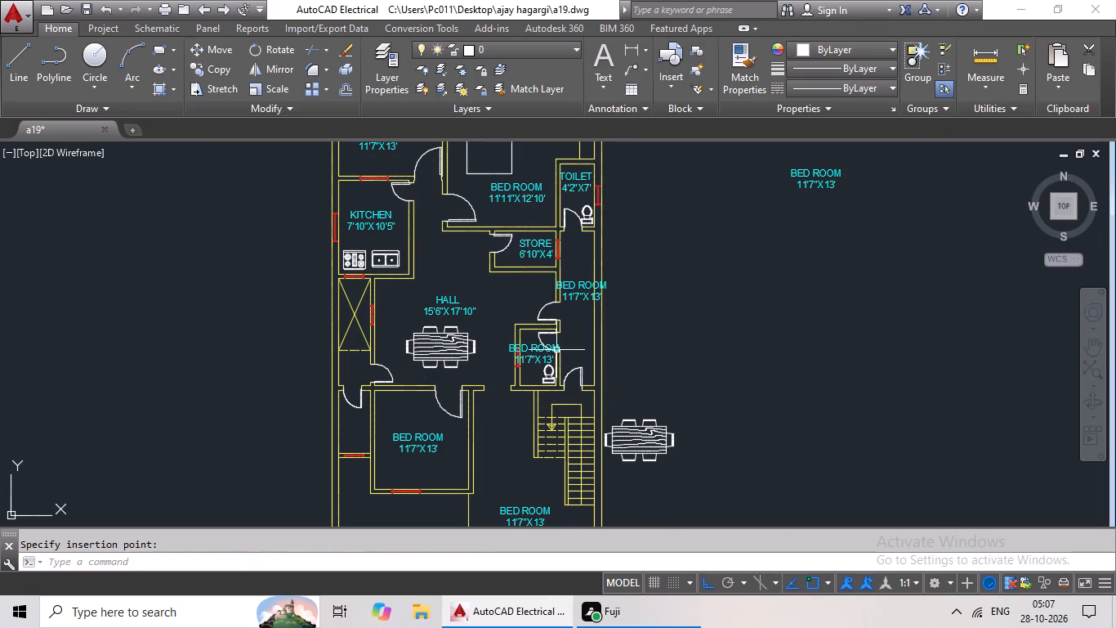
# Delete the original dining set outside the plan, east of the stairs.
pyautogui.click(629, 457)
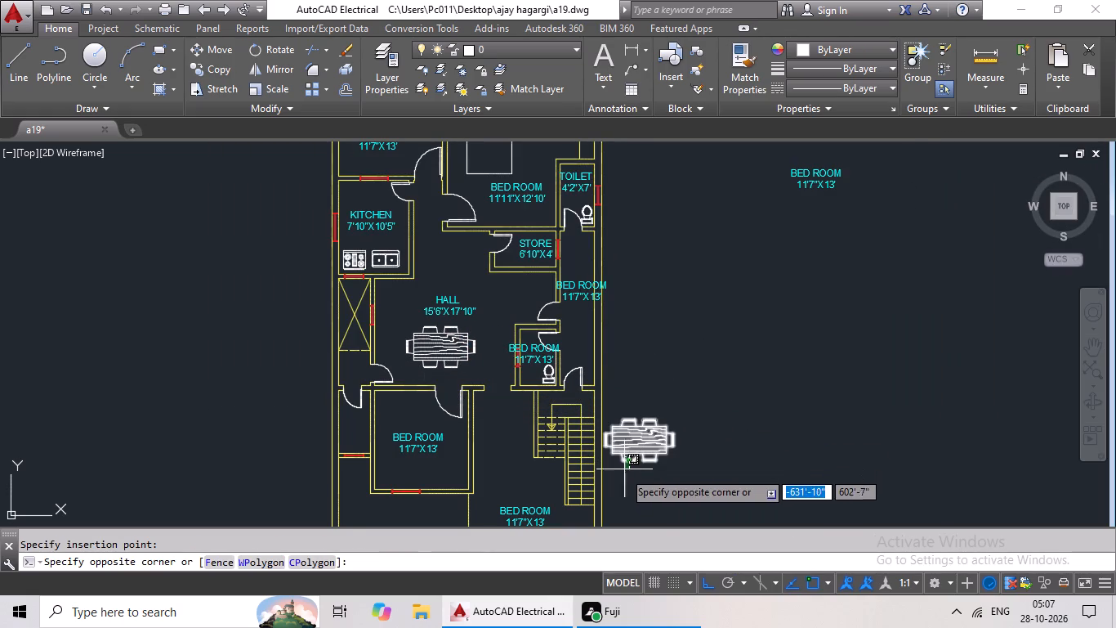
pyautogui.press('Delete')
pyautogui.click(641, 446)
pyautogui.click(641, 437)
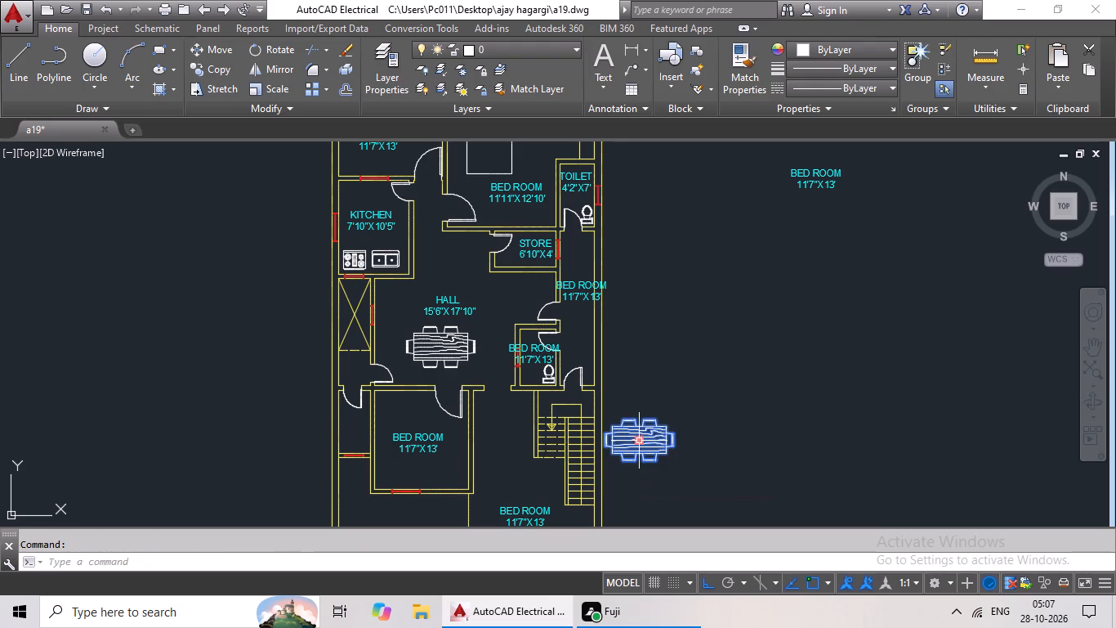
pyautogui.press('Delete')
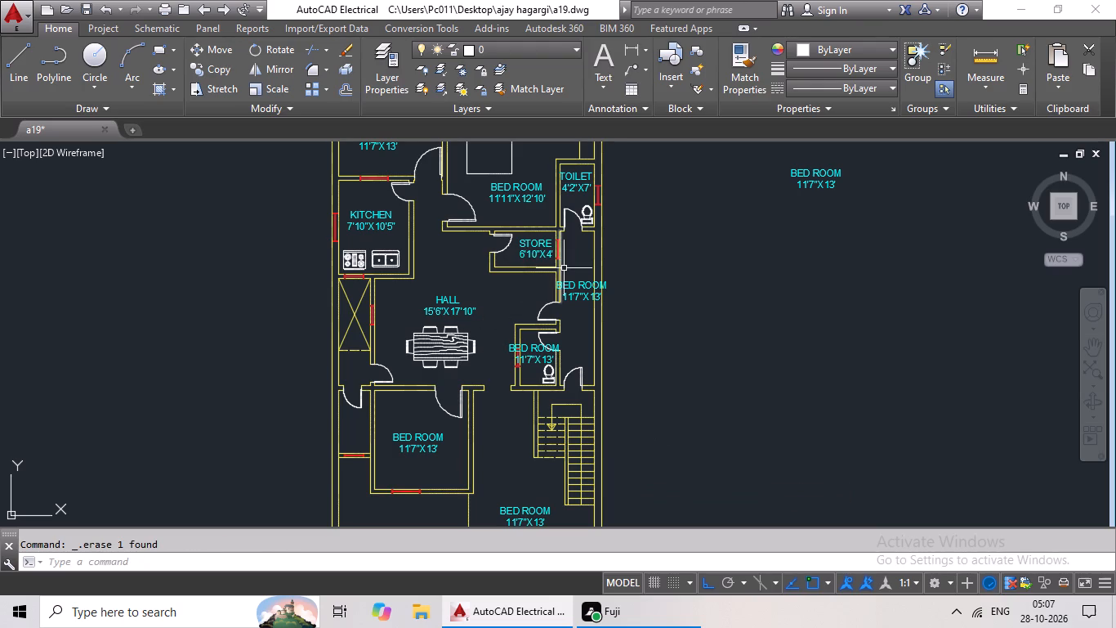
# Replace the BED ROOM label in the narrow passage east of the hall with UTILITY and the size 4'2" on a second line.
pyautogui.moveTo(565, 268); pyautogui.dragTo(526, 273, button='middle')
pyautogui.scroll(3, 543, 343)
pyautogui.scroll(-1, 546, 300)
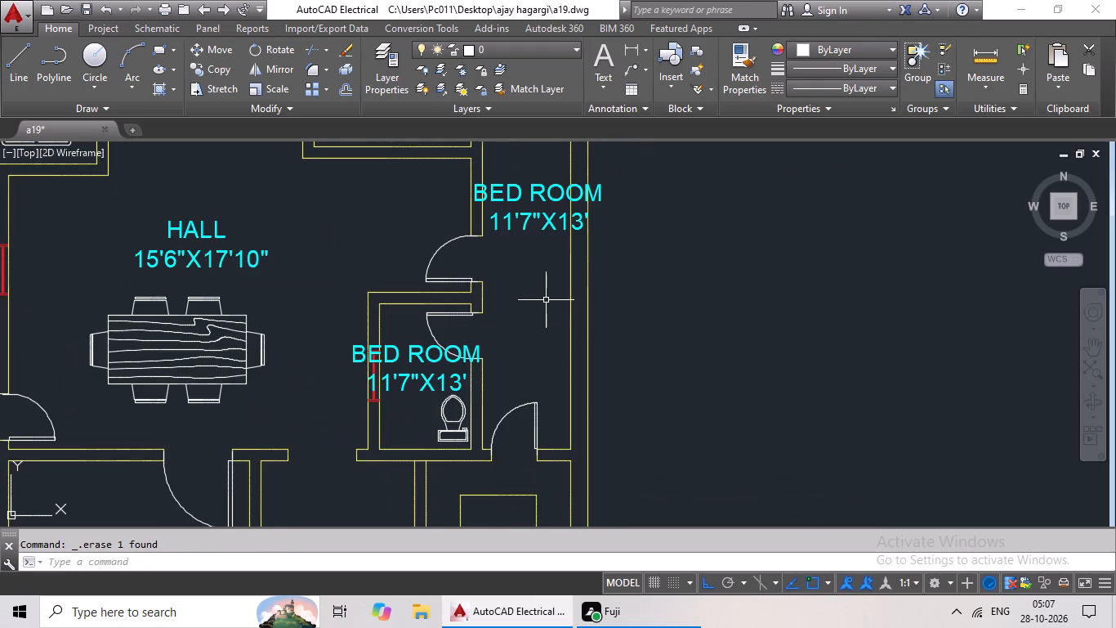
pyautogui.moveTo(544, 288); pyautogui.dragTo(458, 332, button='middle')
pyautogui.click(426, 228)
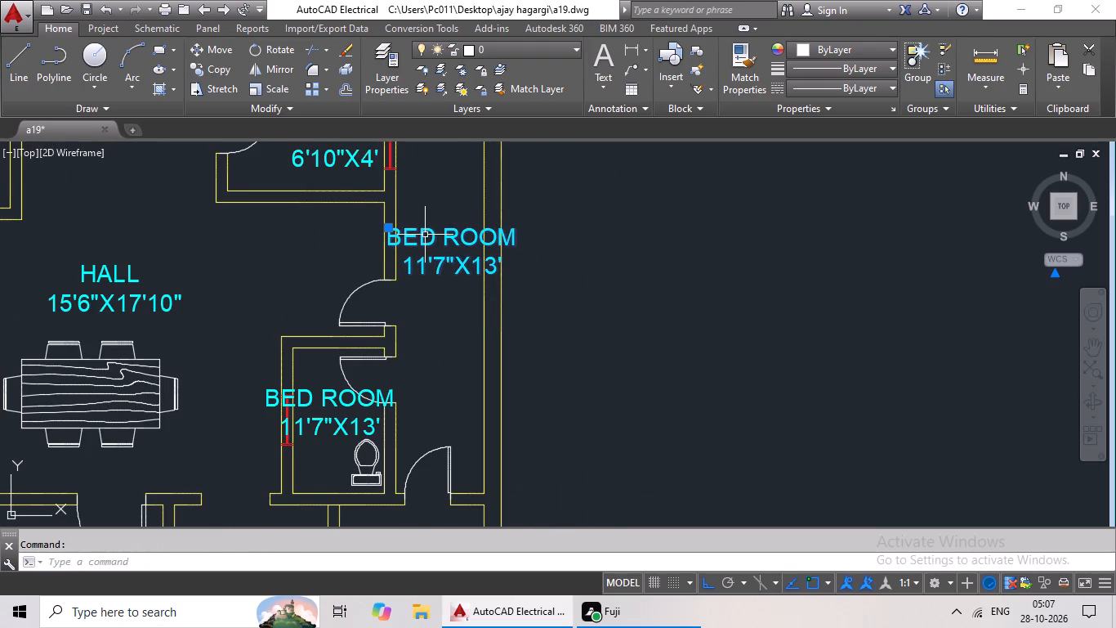
pyautogui.click(425, 235)
pyautogui.doubleClick(425, 235)
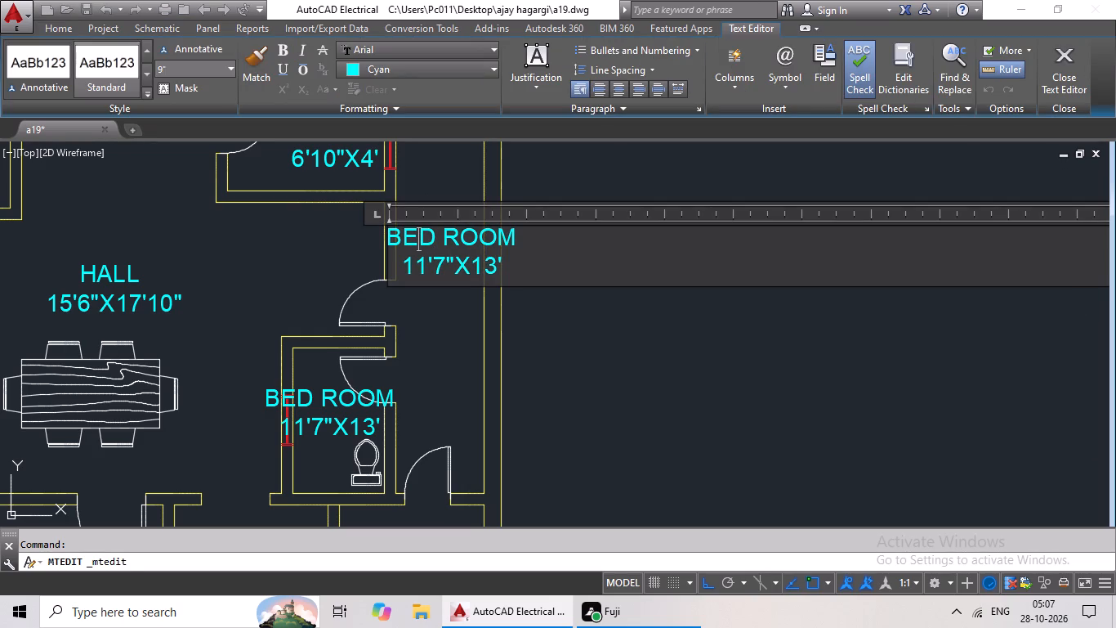
pyautogui.click(520, 276)
pyautogui.press('BackSpace')
pyautogui.press('BackSpace')
pyautogui.press('BackSpace')
pyautogui.press('BackSpace')
pyautogui.press('BackSpace')
pyautogui.press('BackSpace')
pyautogui.press('BackSpace')
pyautogui.press('BackSpace')
pyautogui.press('BackSpace')
pyautogui.press('BackSpace')
pyautogui.press('BackSpace')
pyautogui.press('BackSpace')
pyautogui.press('BackSpace')
pyautogui.press('BackSpace')
pyautogui.press('BackSpace')
pyautogui.press('BackSpace')
pyautogui.press('BackSpace')
pyautogui.press('BackSpace')
pyautogui.press('BackSpace')
pyautogui.press('BackSpace')
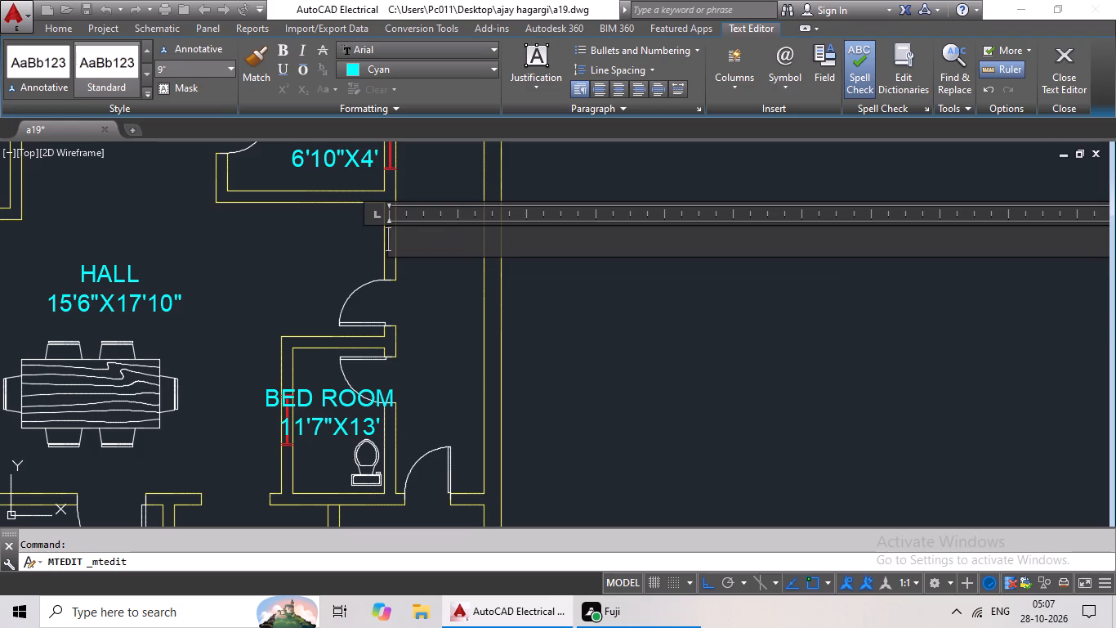
pyautogui.write('UTIL')
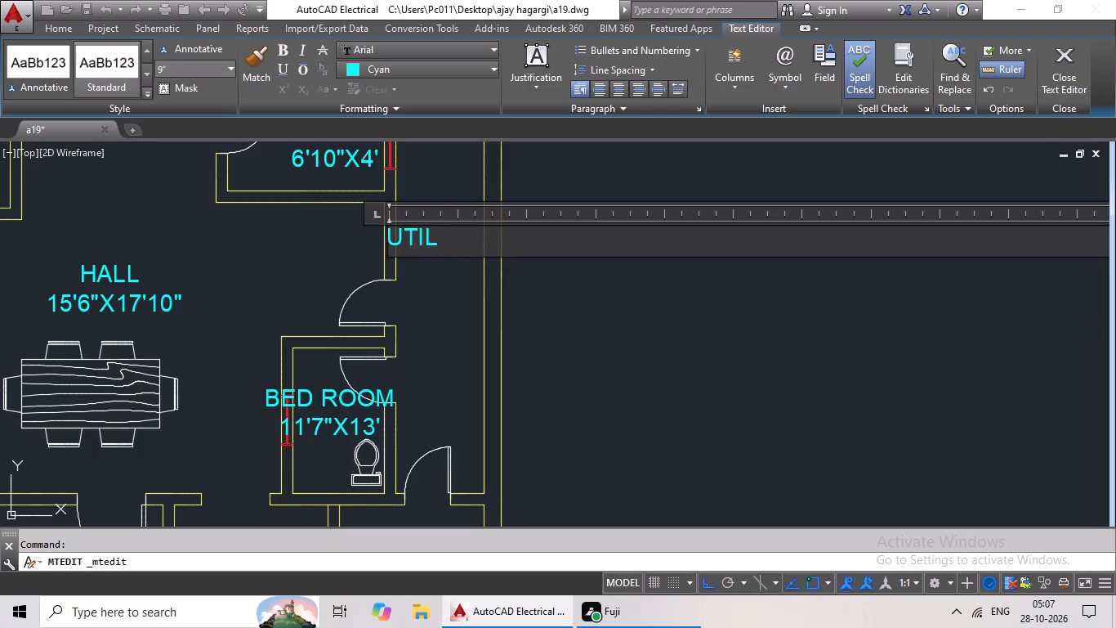
pyautogui.hotkey('shift', 't')
pyautogui.hotkey('shift', 'BackSpace')
pyautogui.hotkey('shift', 'i')
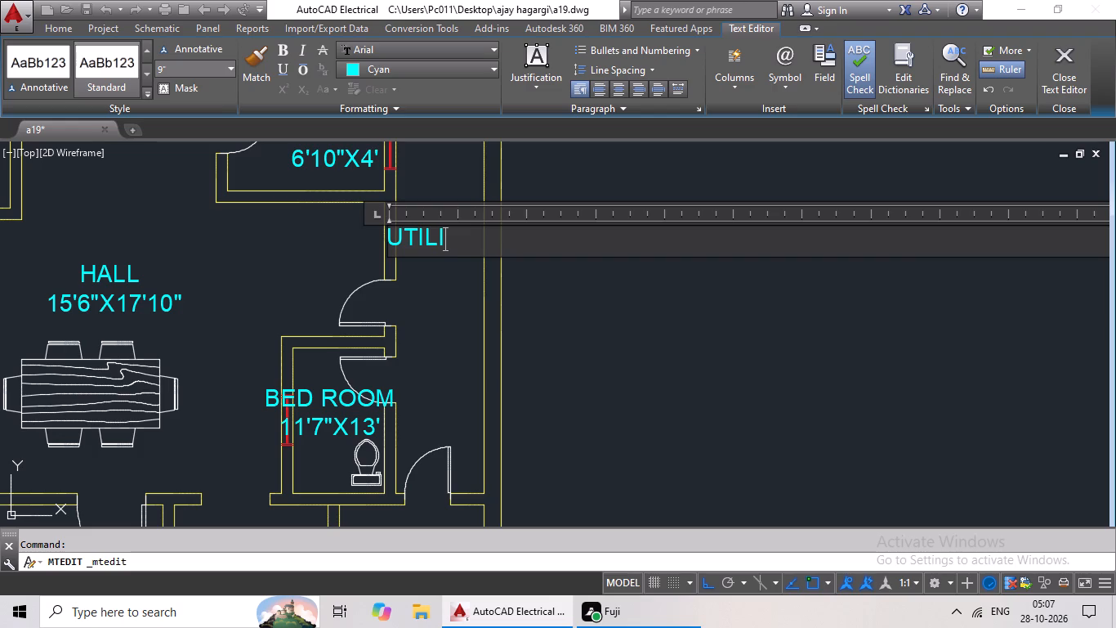
pyautogui.write('TY')
pyautogui.press('Return')
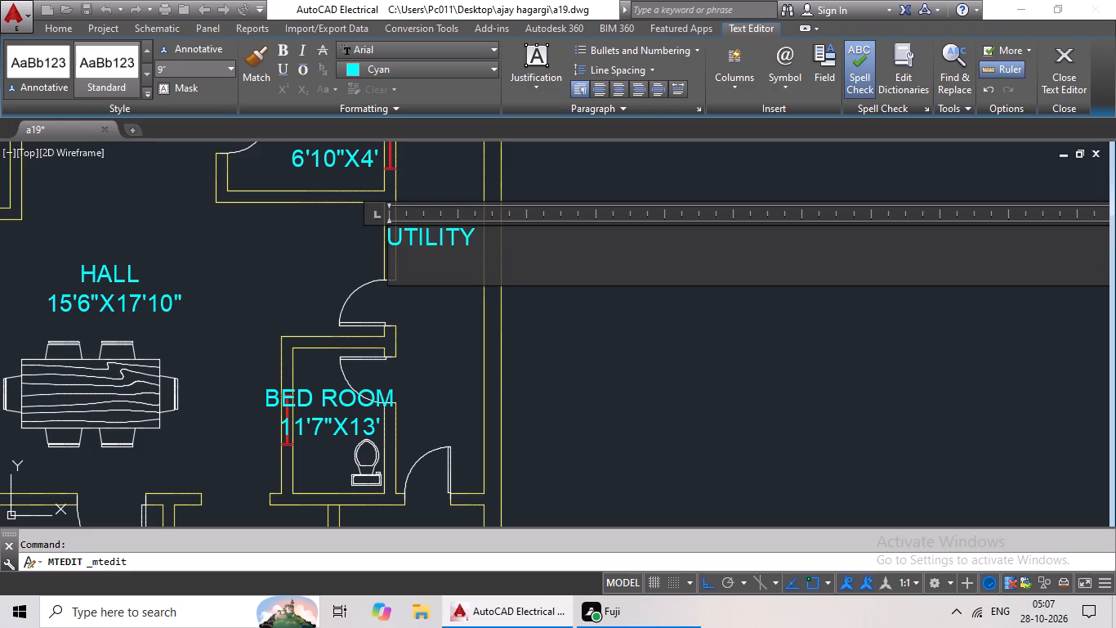
pyautogui.write('4\'2"')
# Indent both lines of the UTILITY label with leading spaces to centre them in the passage, and finish the text edit.
pyautogui.click(388, 262)
pyautogui.press('space')
pyautogui.press('space')
pyautogui.press('space')
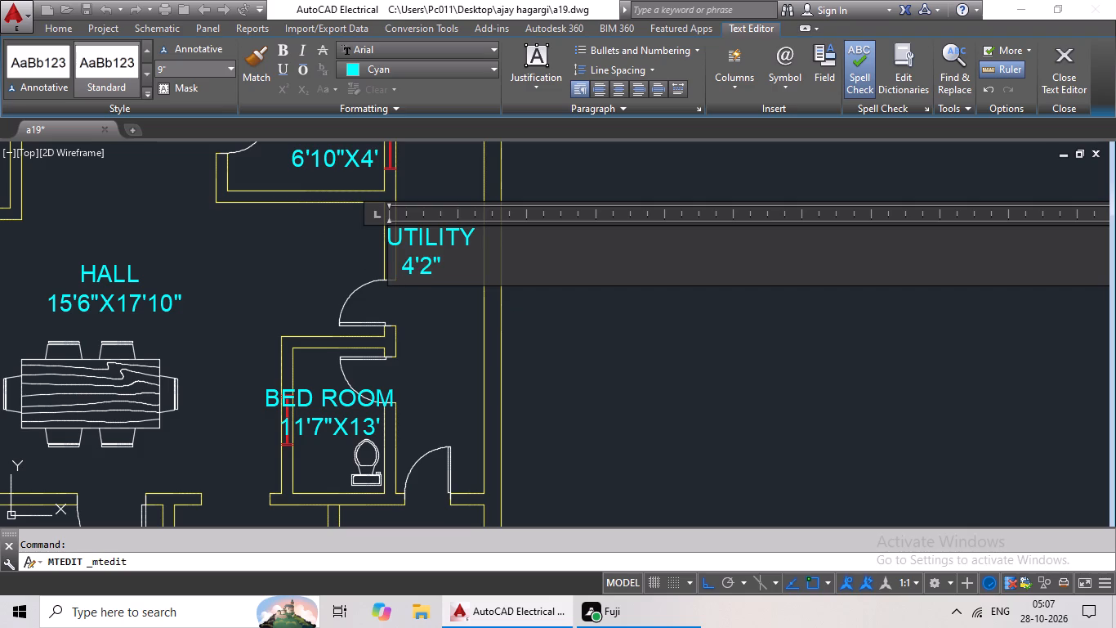
pyautogui.click(391, 240)
pyautogui.press('space')
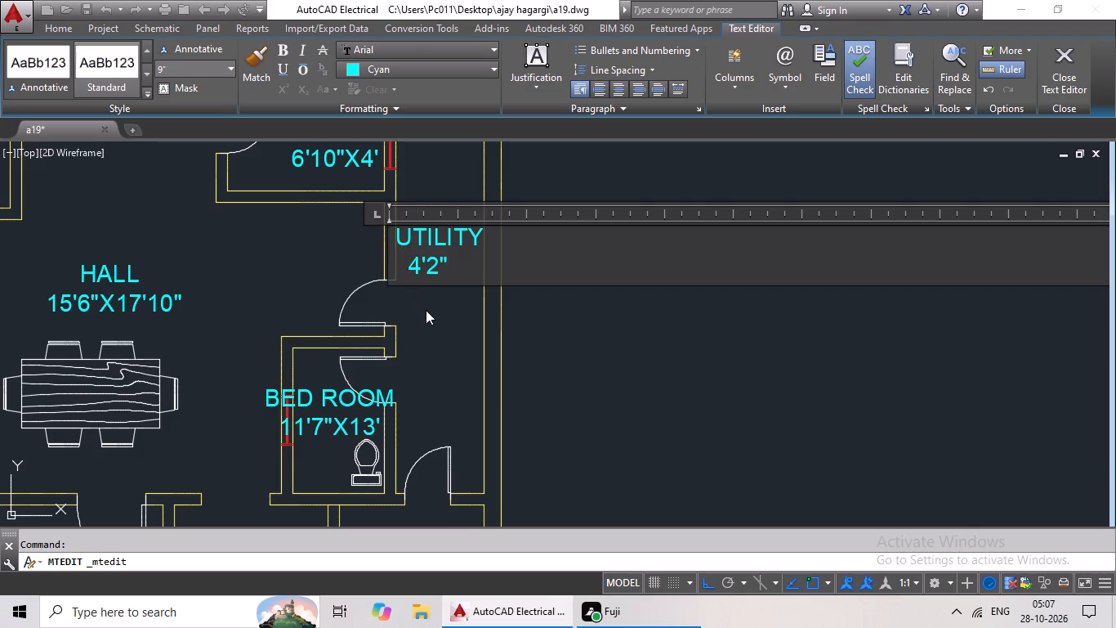
pyautogui.click(426, 310)
# Replace the BED ROOM label in the small toilet room north of the stairs with BATH and the size 4'6"X6'4" on a second line.
pyautogui.scroll(-1, 422, 329)
pyautogui.moveTo(422, 329); pyautogui.dragTo(479, 299, button='middle')
pyautogui.scroll(-1, 489, 297)
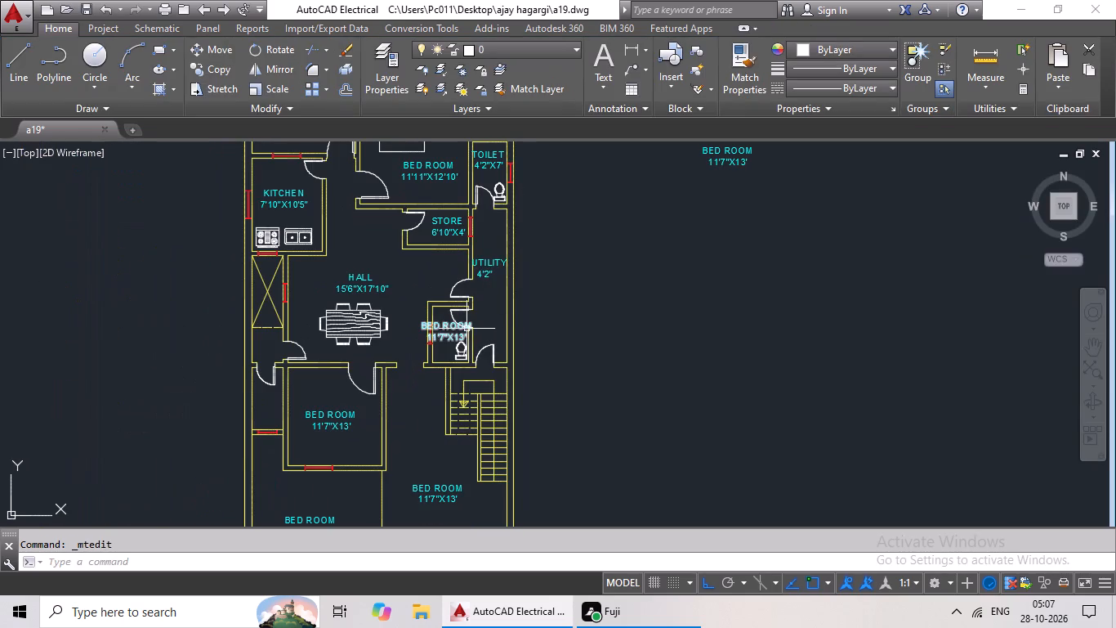
pyautogui.scroll(2, 458, 334)
pyautogui.doubleClick(421, 307)
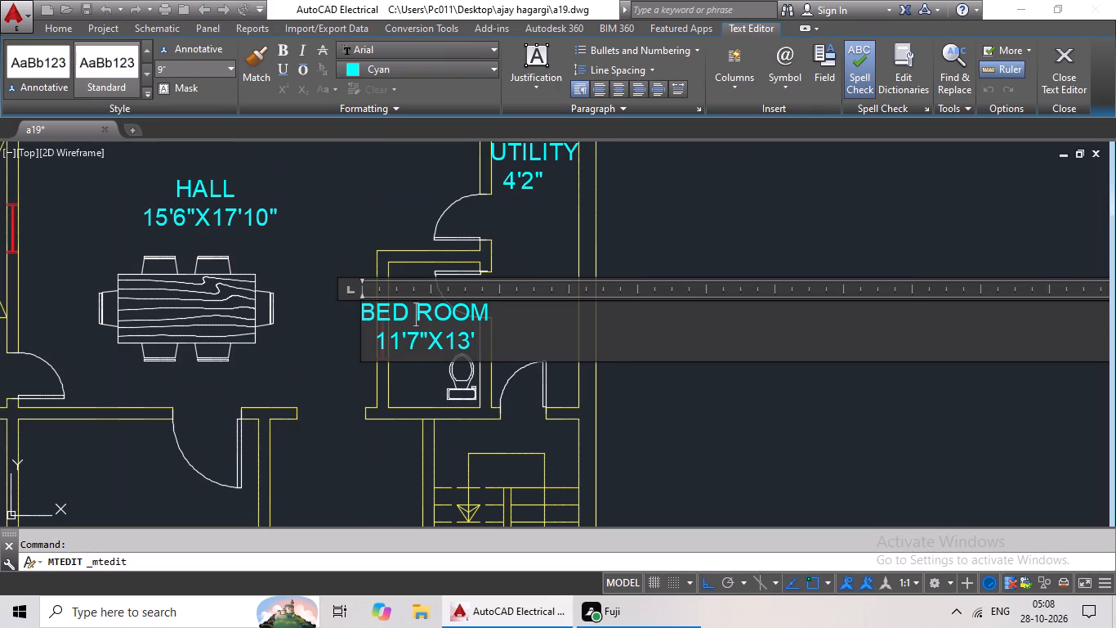
pyautogui.click(485, 339)
pyautogui.press('BackSpace')
pyautogui.press('BackSpace')
pyautogui.press('BackSpace')
pyautogui.press('BackSpace')
pyautogui.press('BackSpace')
pyautogui.press('BackSpace')
pyautogui.press('BackSpace')
pyautogui.press('BackSpace')
pyautogui.press('BackSpace')
pyautogui.press('BackSpace')
pyautogui.press('BackSpace')
pyautogui.press('BackSpace')
pyautogui.press('BackSpace')
pyautogui.press('BackSpace')
pyautogui.press('BackSpace')
pyautogui.press('BackSpace')
pyautogui.press('BackSpace')
pyautogui.press('BackSpace')
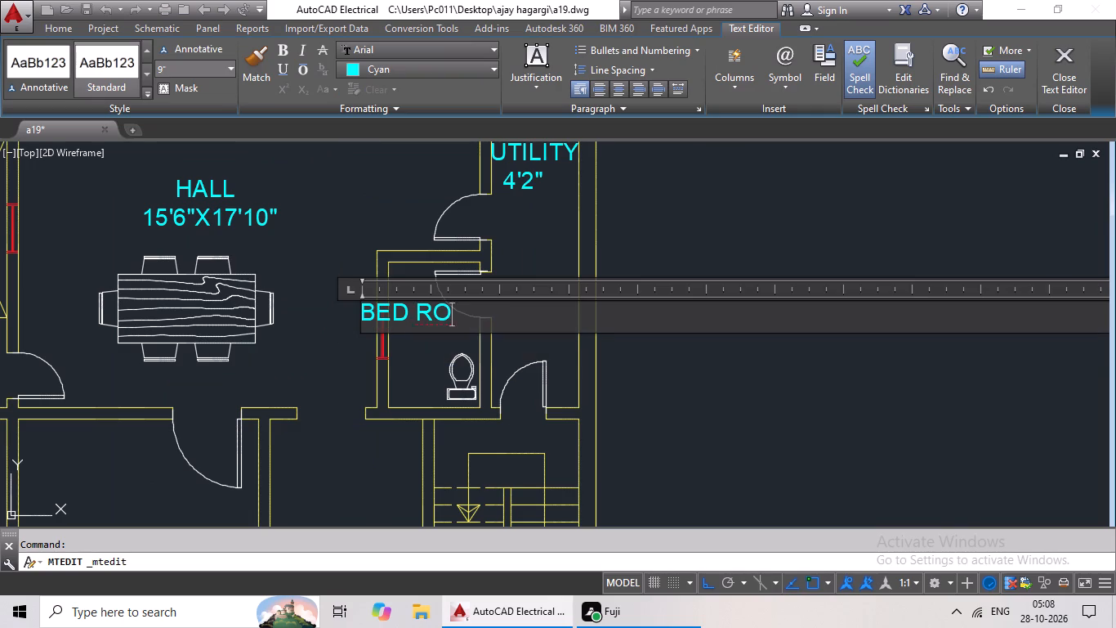
pyautogui.press('BackSpace')
pyautogui.press('BackSpace')
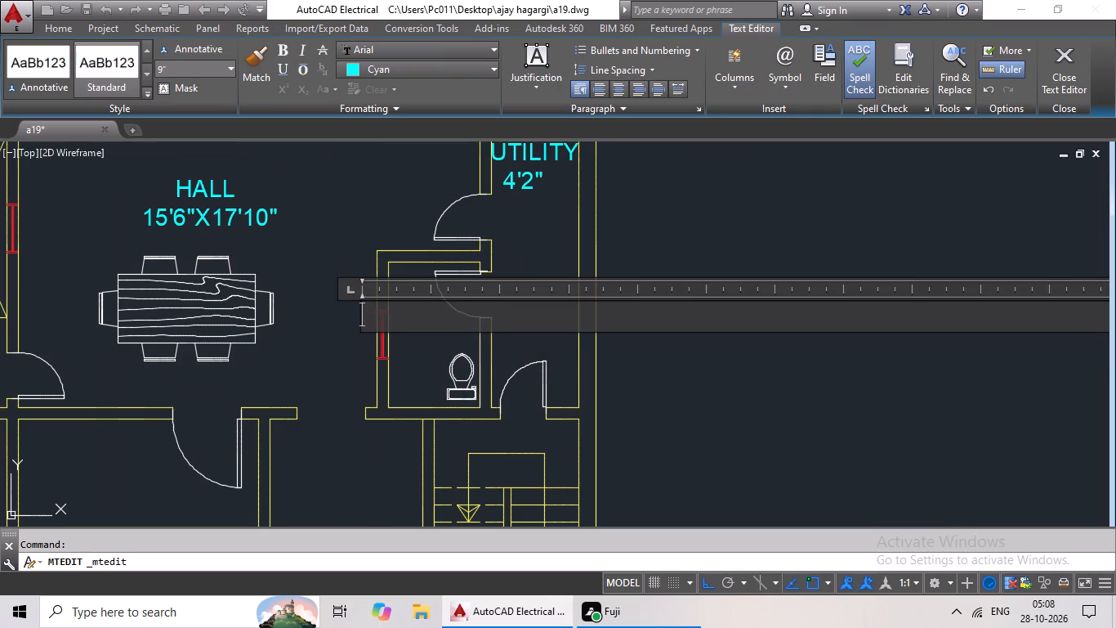
pyautogui.write('BATH')
pyautogui.press('Return')
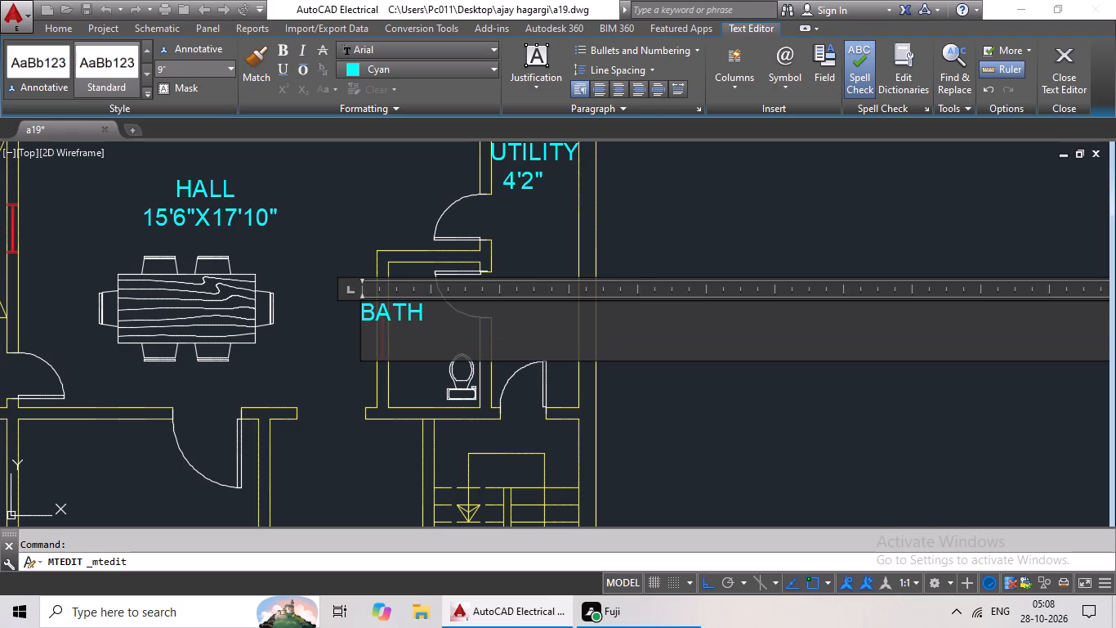
pyautogui.write("4'")
pyautogui.press('6')
pyautogui.hotkey('shift', '"')
pyautogui.hotkey('shift', 'x')
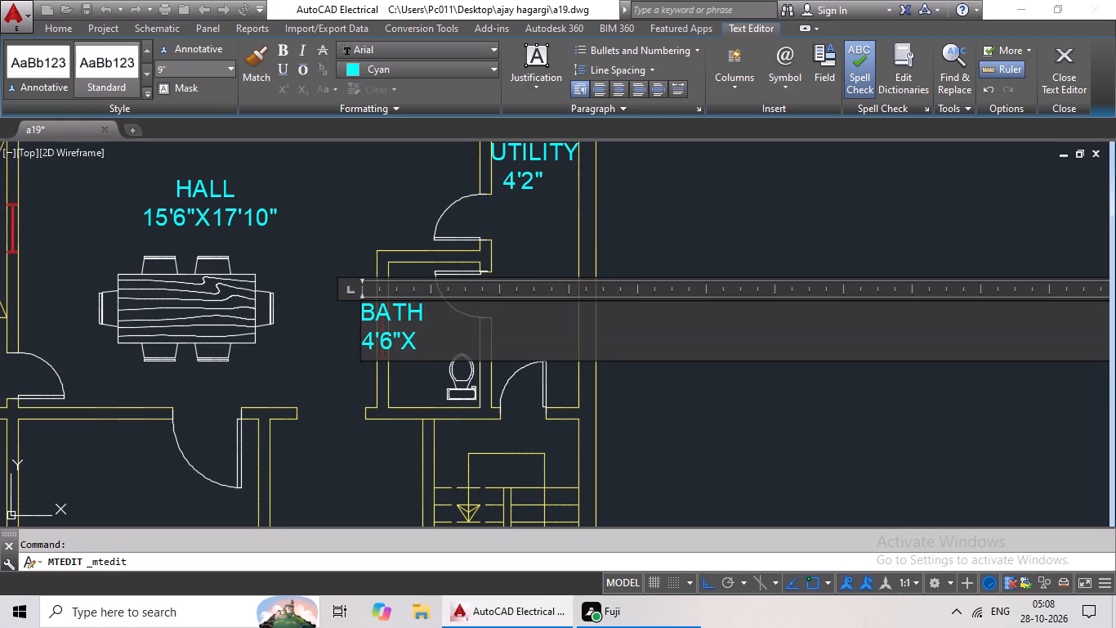
pyautogui.write('6\'4"')
# Indent both lines of the BATH label with leading spaces so they sit inside the bath walls, and finish the text edit.
pyautogui.click(363, 307)
pyautogui.press('space')
pyautogui.press('space')
pyautogui.press('space')
pyautogui.press('space')
pyautogui.press('space')
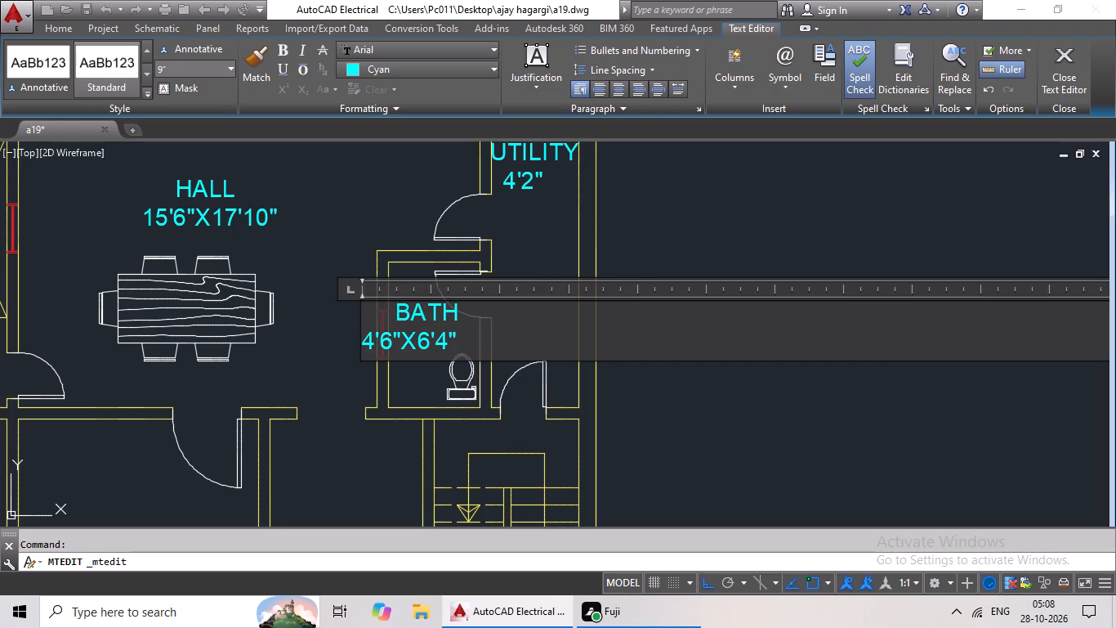
pyautogui.click(366, 345)
pyautogui.press('space')
pyautogui.press('space')
pyautogui.press('space')
pyautogui.press('space')
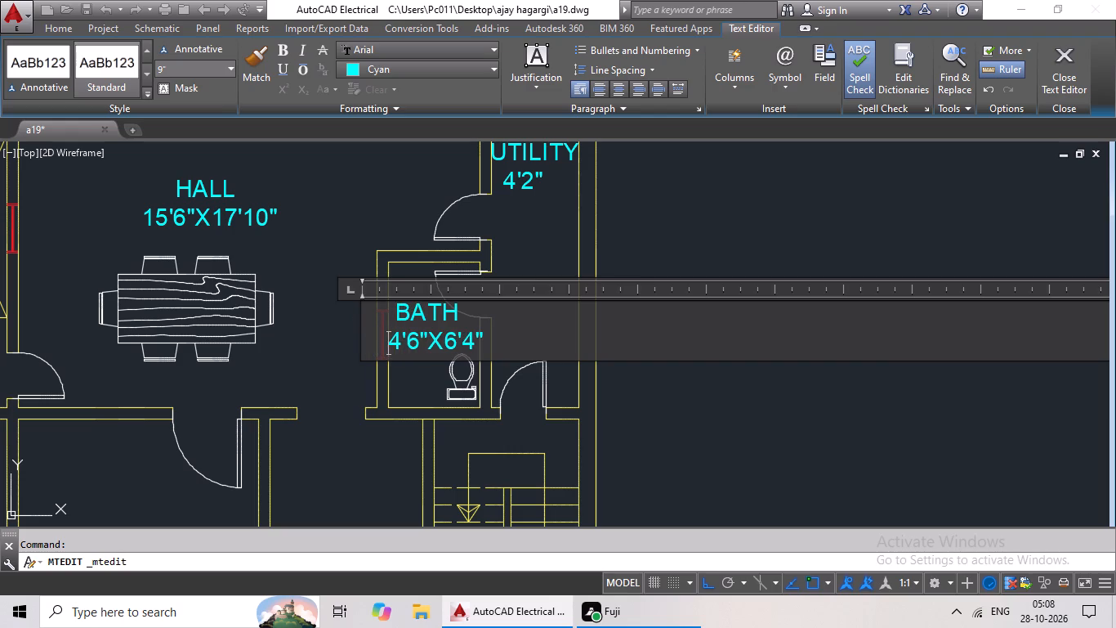
pyautogui.click(395, 445)
# Replace the BED ROOM label in the room south of the hall with DRAWING, ROOM and the size 10'6"X11' on three lines.
pyautogui.scroll(-1, 425, 398)
pyautogui.moveTo(426, 392); pyautogui.dragTo(457, 293, button='middle')
pyautogui.moveTo(498, 366); pyautogui.dragTo(533, 271, button='middle')
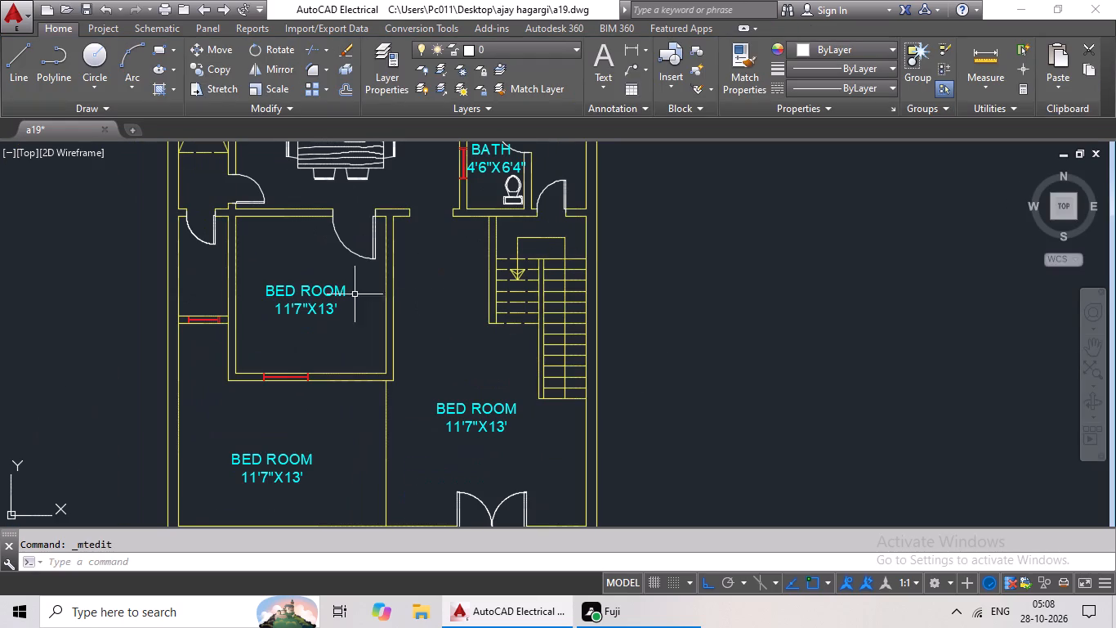
pyautogui.doubleClick(316, 296)
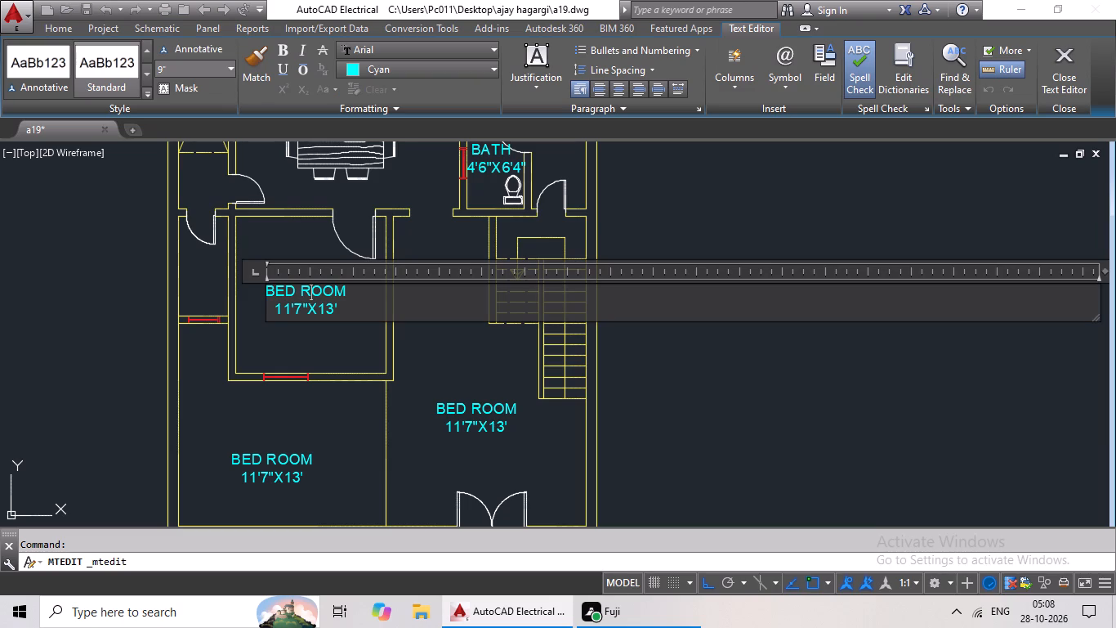
pyautogui.click(343, 316)
pyautogui.press('BackSpace')
pyautogui.press('BackSpace')
pyautogui.press('BackSpace')
pyautogui.press('BackSpace')
pyautogui.press('BackSpace')
pyautogui.press('BackSpace')
pyautogui.press('BackSpace')
pyautogui.press('BackSpace')
pyautogui.press('BackSpace')
pyautogui.press('BackSpace')
pyautogui.press('BackSpace')
pyautogui.press('BackSpace')
pyautogui.press('BackSpace')
pyautogui.press('BackSpace')
pyautogui.press('BackSpace')
pyautogui.press('BackSpace')
pyautogui.press('BackSpace')
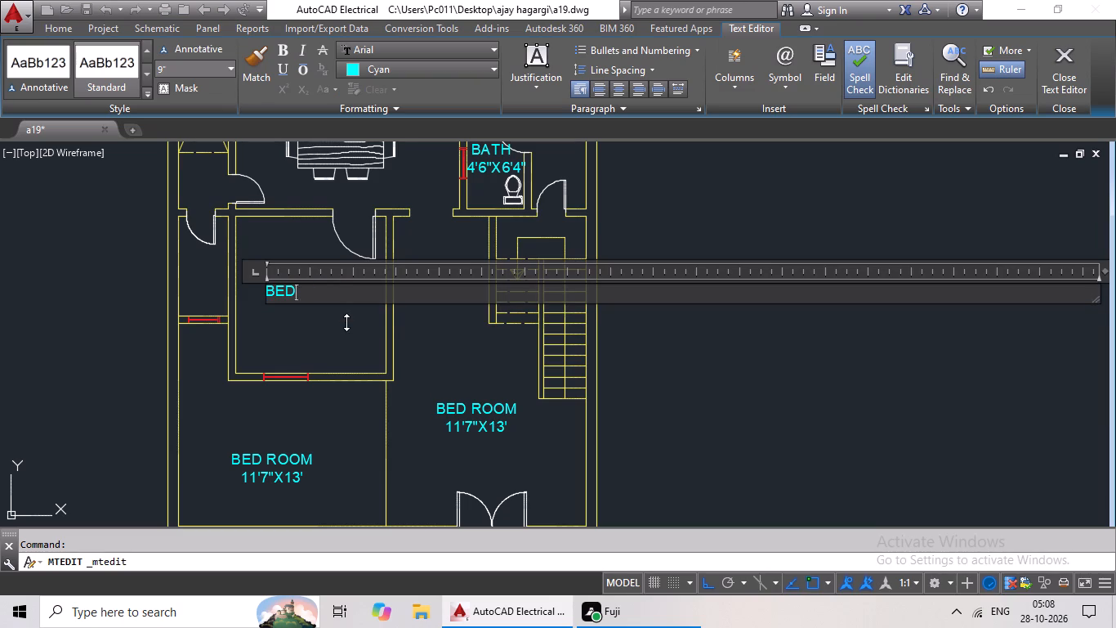
pyautogui.press('BackSpace')
pyautogui.press('BackSpace')
pyautogui.press('BackSpace')
pyautogui.write('DRAW')
pyautogui.write('IN')
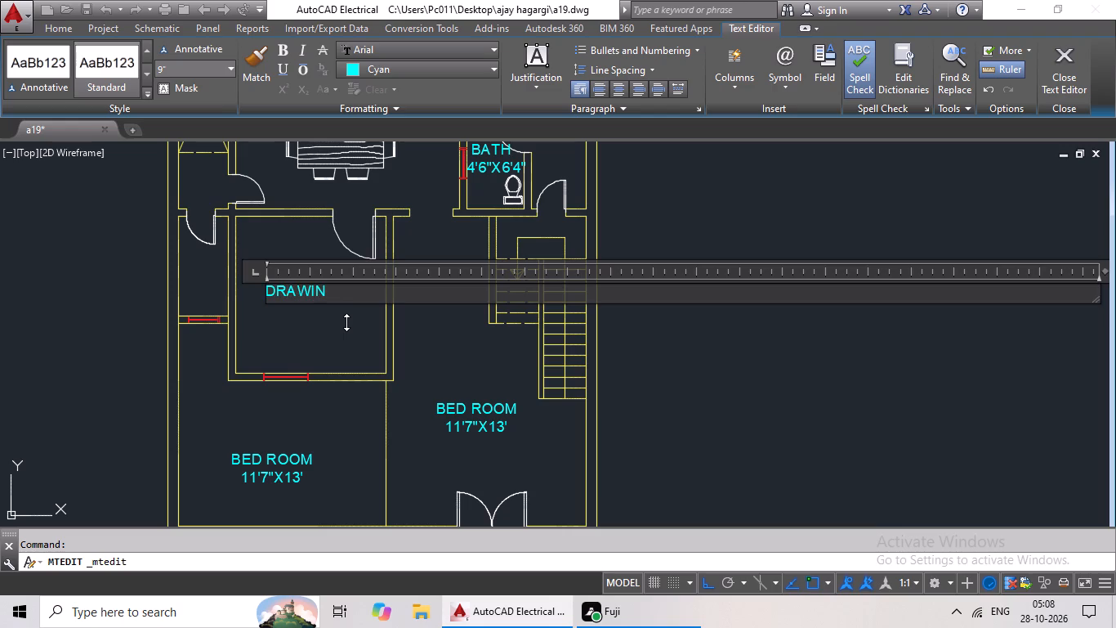
pyautogui.hotkey('shift', 'g')
pyautogui.press('Return')
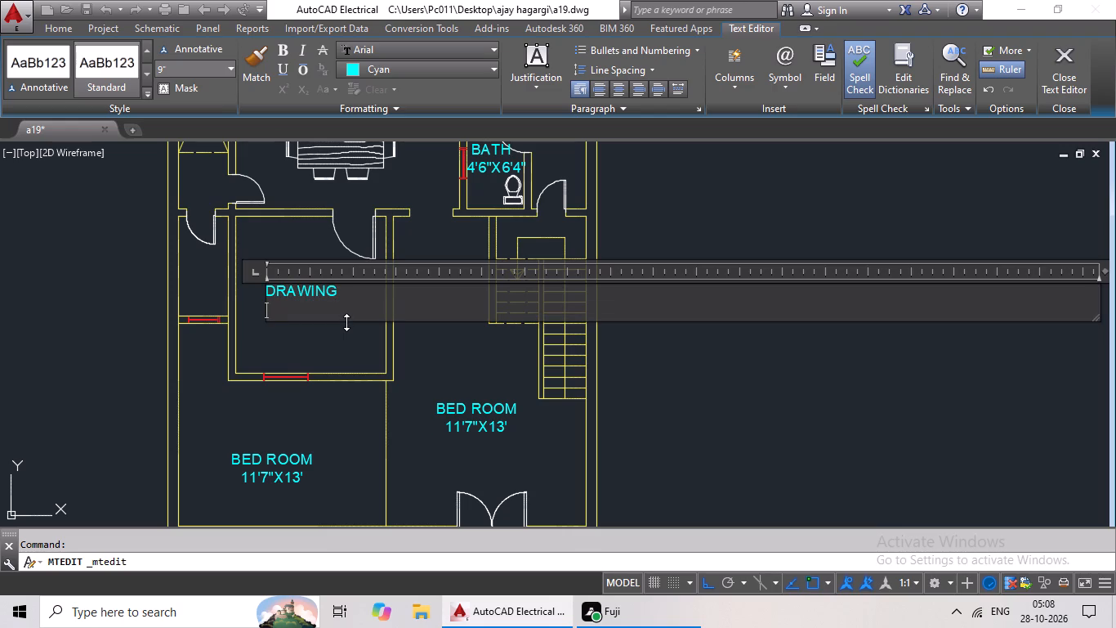
pyautogui.write('ROOM')
pyautogui.press('Return')
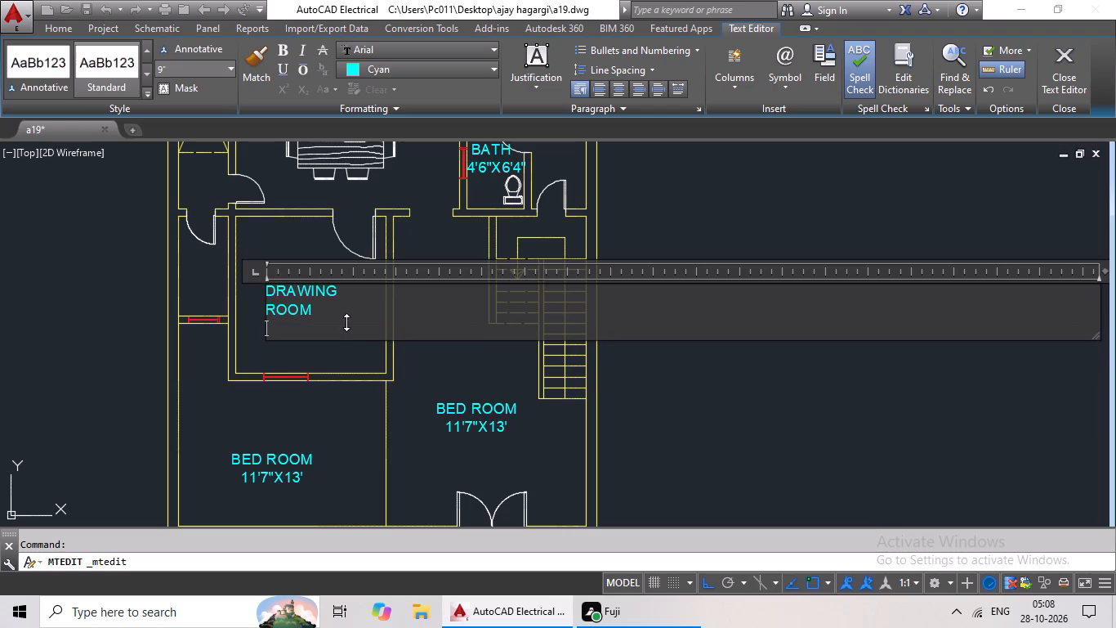
pyautogui.write("10'6")
pyautogui.write('"X')
pyautogui.write("11'")
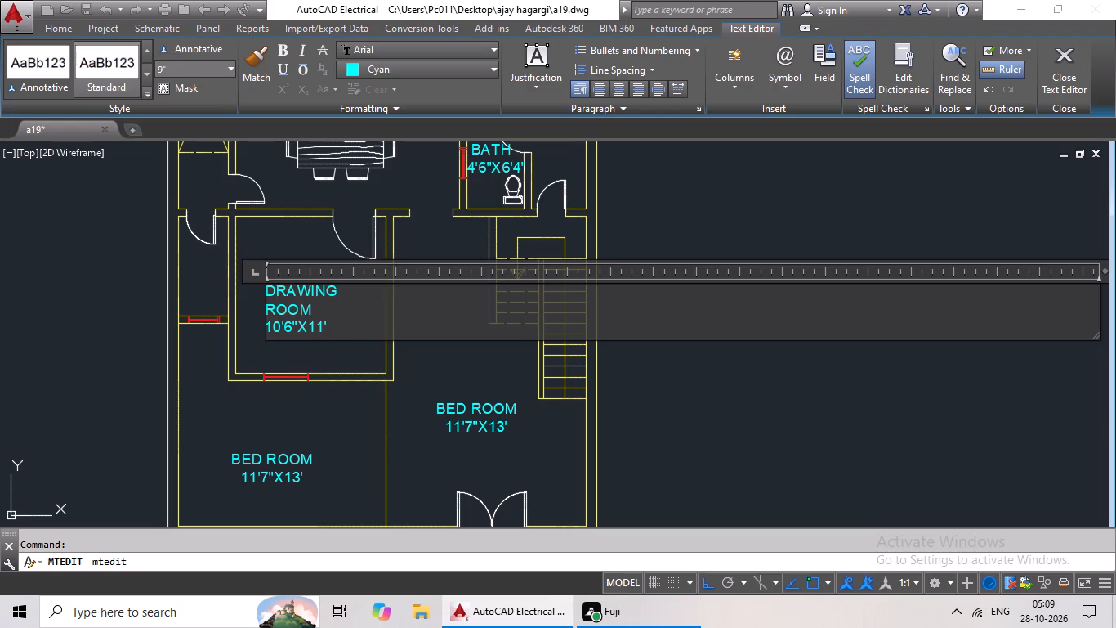
# Indent the ROOM line by two spaces and the size line by one under DRAWING, and finish the text edit.
pyautogui.click(272, 307)
pyautogui.click(268, 308)
pyautogui.press('space')
pyautogui.press('space')
pyautogui.click(266, 329)
pyautogui.press('space')
pyautogui.click(292, 356)
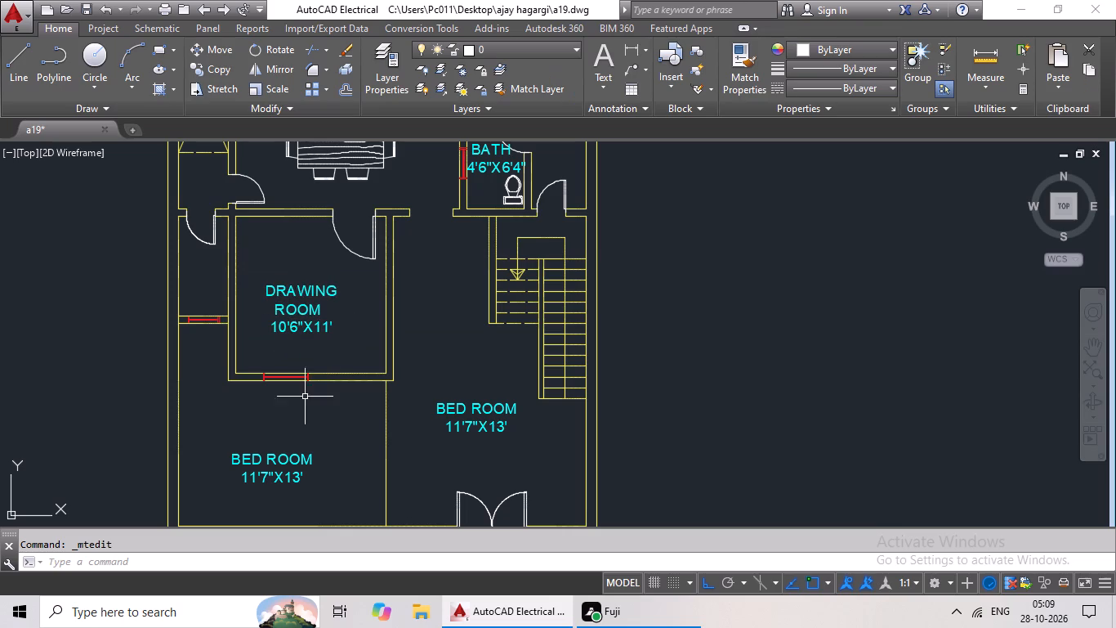
# Copy the BATH label into the narrow room west of the drawing room.
pyautogui.click(471, 168)
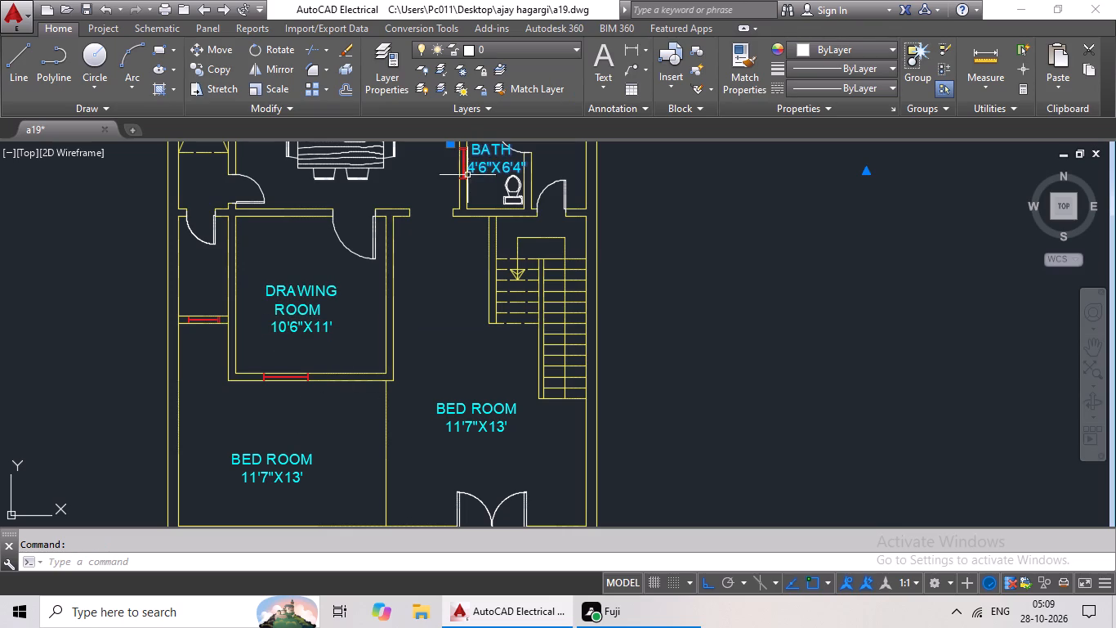
pyautogui.hotkey('ctrl', 'c')
pyautogui.hotkey('ctrl', 'v')
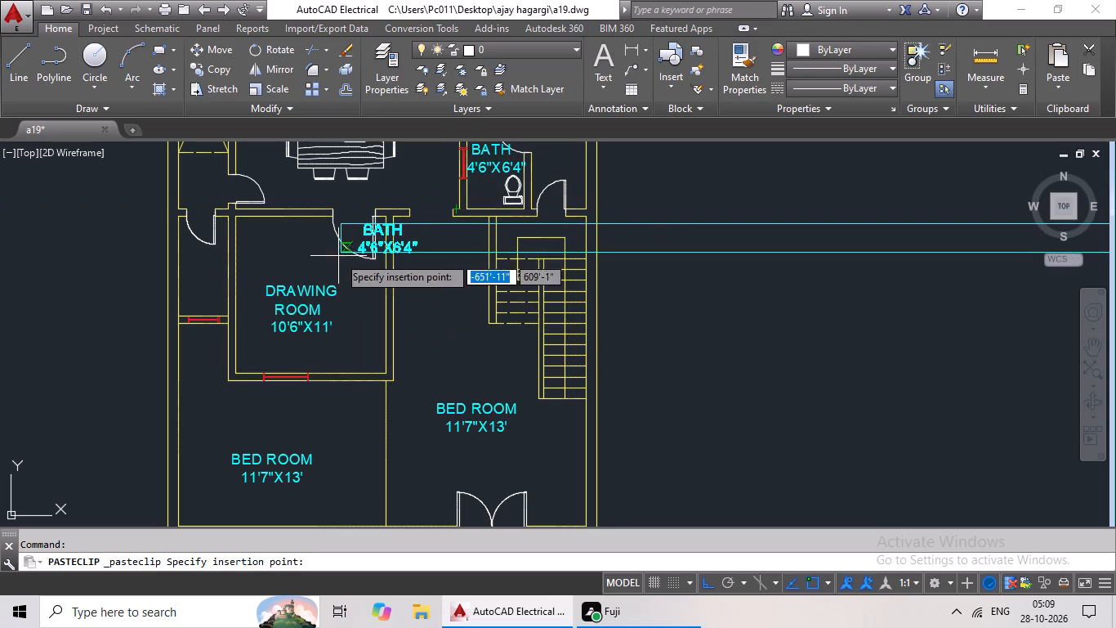
pyautogui.click(156, 290)
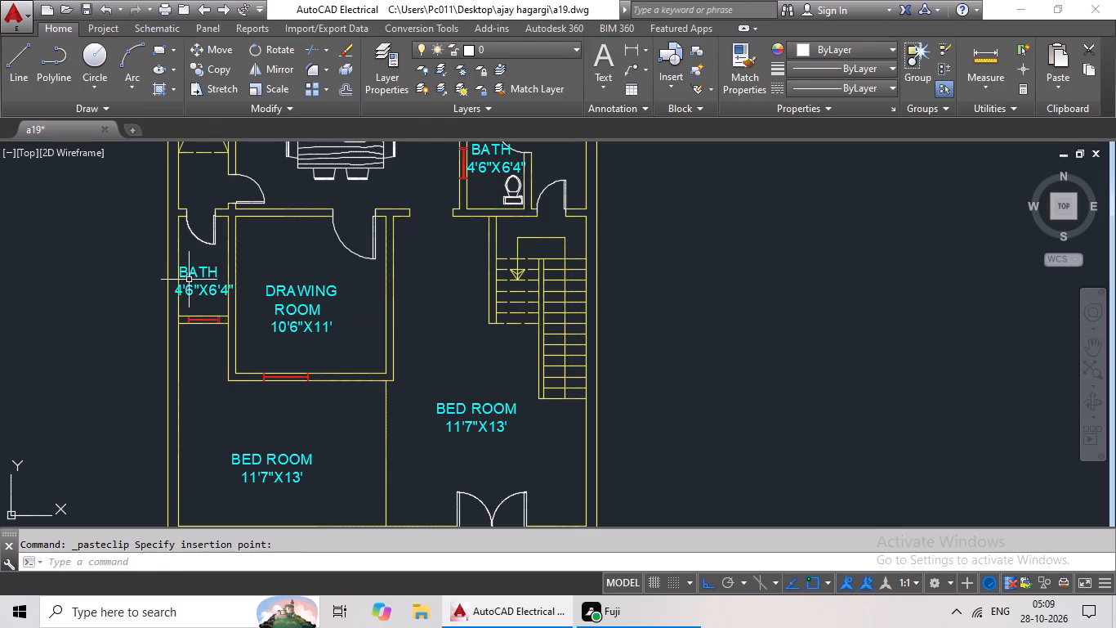
# Replace the copied BATH label's text with POOJA and the size 3'4"X7' on a second line.
pyautogui.click(189, 280)
pyautogui.click(200, 270)
pyautogui.doubleClick(200, 276)
pyautogui.scroll(2, 205, 284)
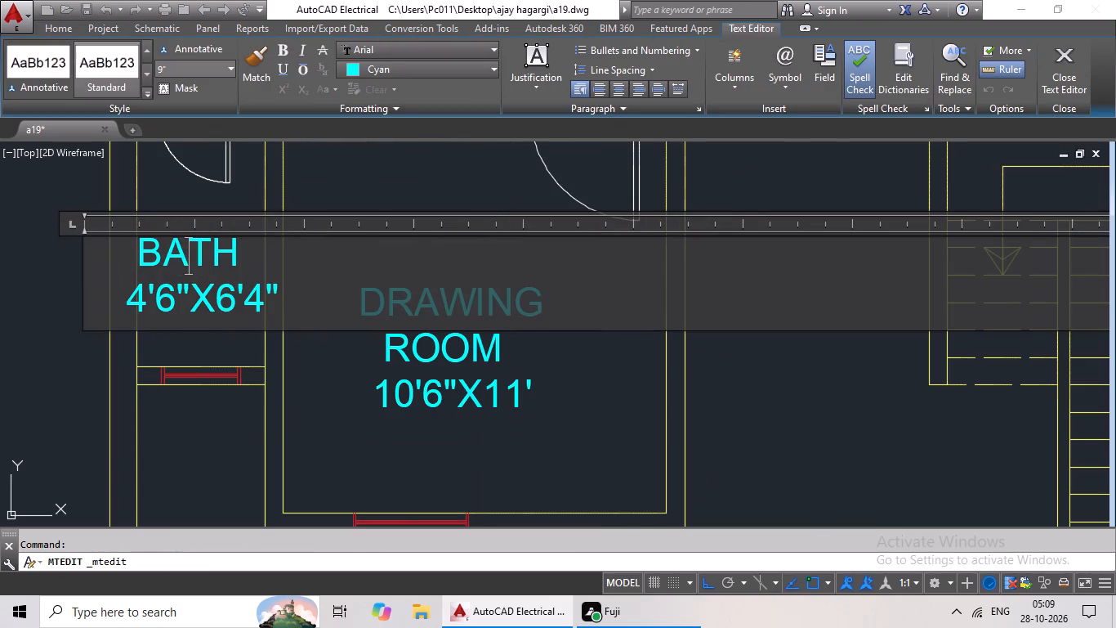
pyautogui.click(291, 303)
pyautogui.press('BackSpace')
pyautogui.press('BackSpace')
pyautogui.press('BackSpace')
pyautogui.press('BackSpace')
pyautogui.press('BackSpace')
pyautogui.press('BackSpace')
pyautogui.press('BackSpace')
pyautogui.press('BackSpace')
pyautogui.press('BackSpace')
pyautogui.press('BackSpace')
pyautogui.press('BackSpace')
pyautogui.press('BackSpace')
pyautogui.press('BackSpace')
pyautogui.press('BackSpace')
pyautogui.press('BackSpace')
pyautogui.press('BackSpace')
pyautogui.press('BackSpace')
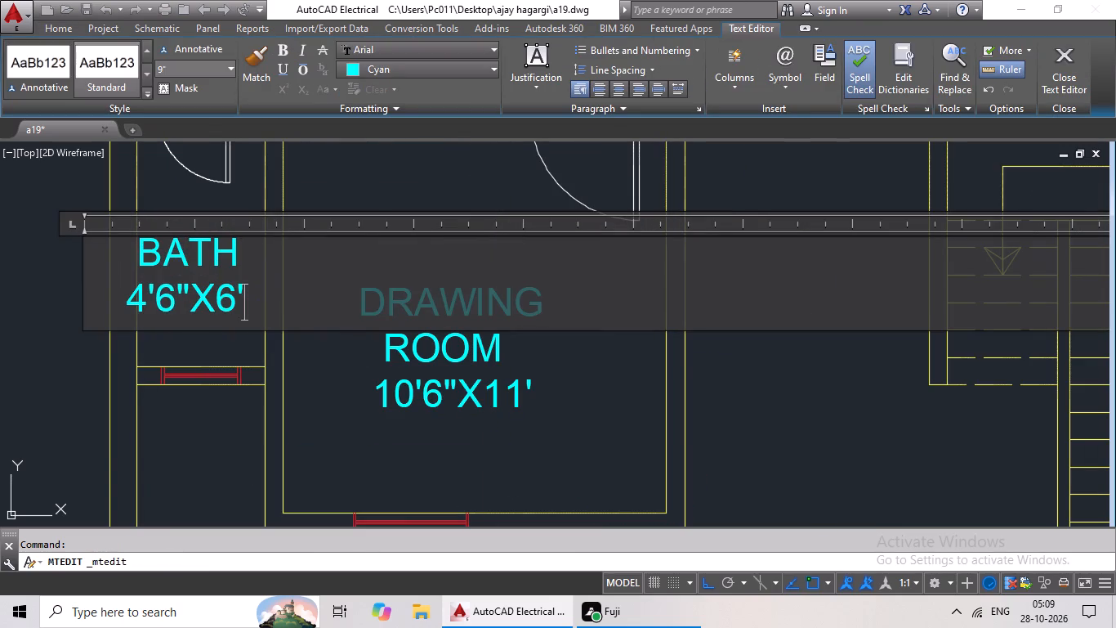
pyautogui.press('BackSpace')
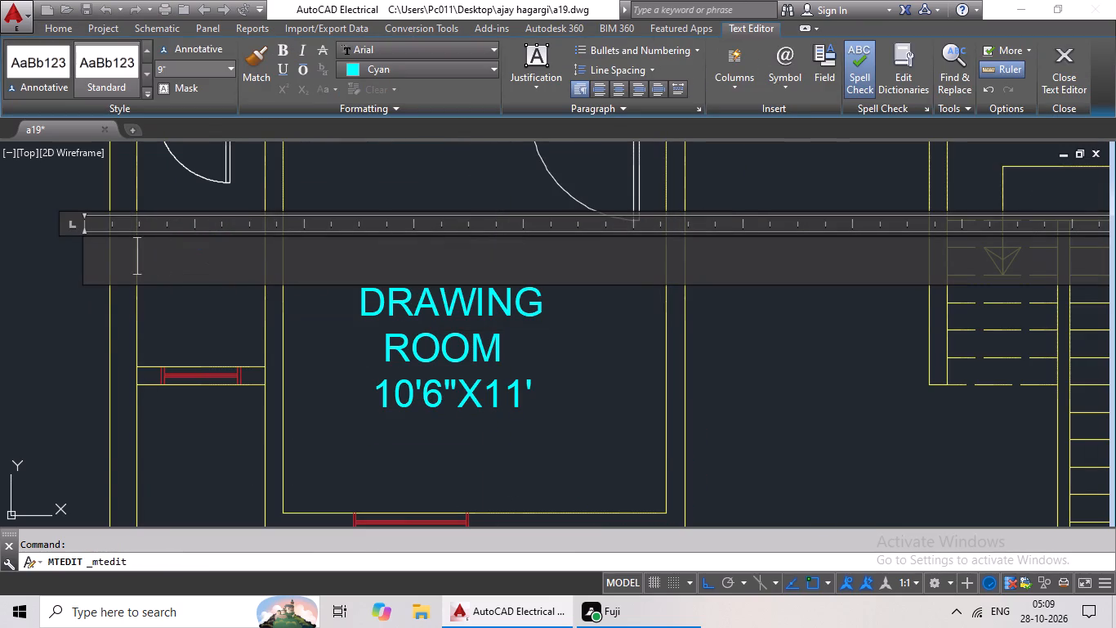
pyautogui.write('POOJA')
pyautogui.press('Return')
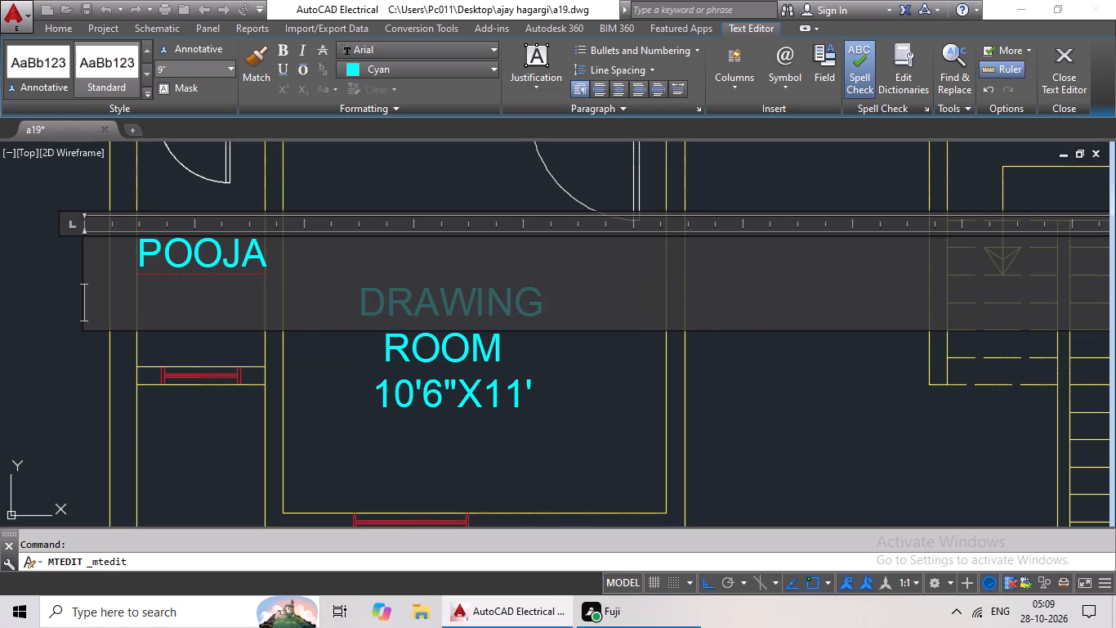
pyautogui.write('3\'4"X')
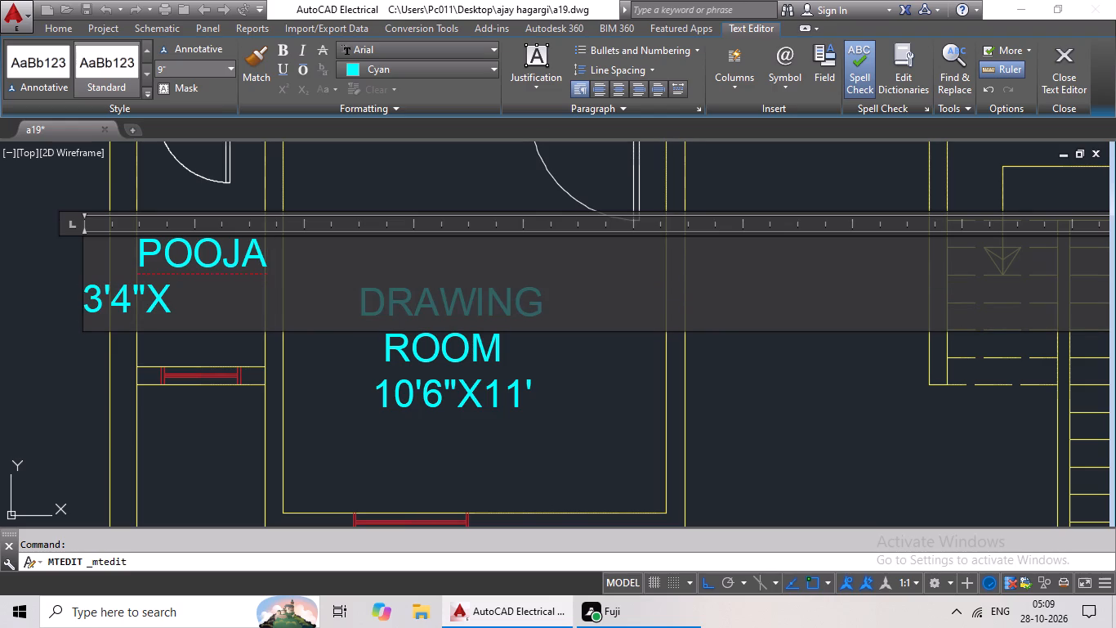
pyautogui.write("7'")
# Indent the POOJA label's size line by six spaces so it sits inside the room walls, and finish the text edit.
pyautogui.click(79, 299)
pyautogui.click(85, 299)
pyautogui.doubleClick(88, 299)
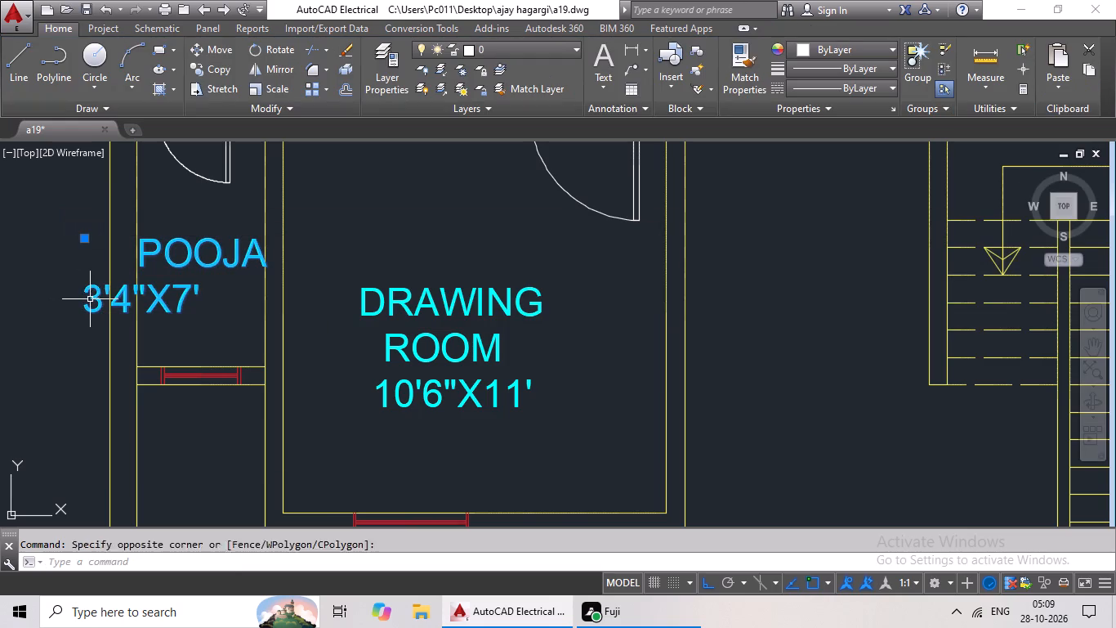
pyautogui.tripleClick(94, 301)
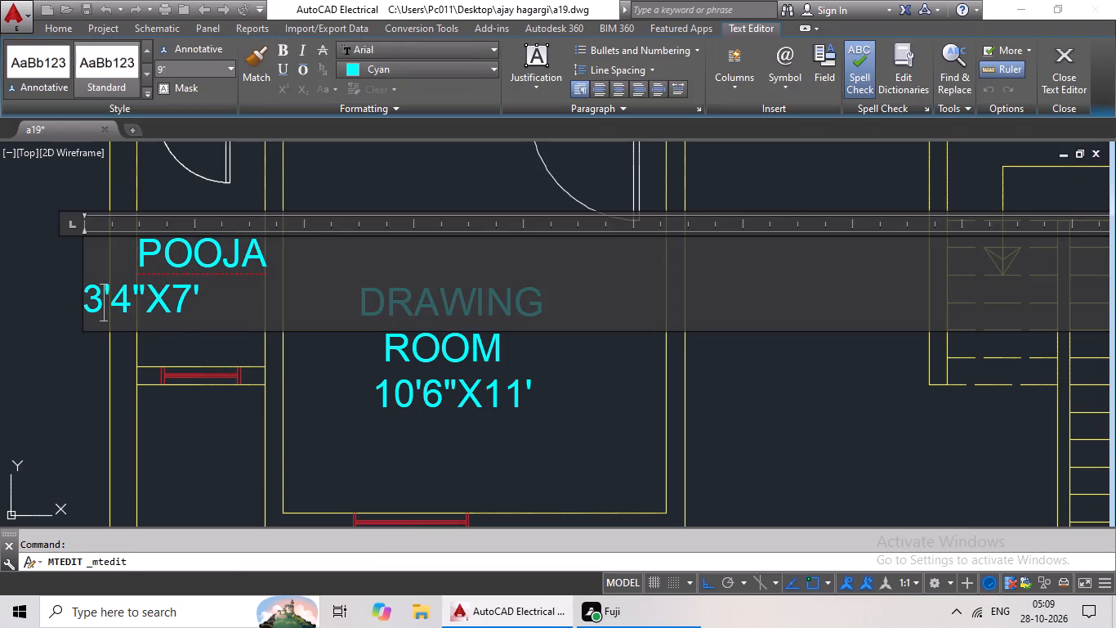
pyautogui.click(82, 303)
pyautogui.doubleClick(94, 298)
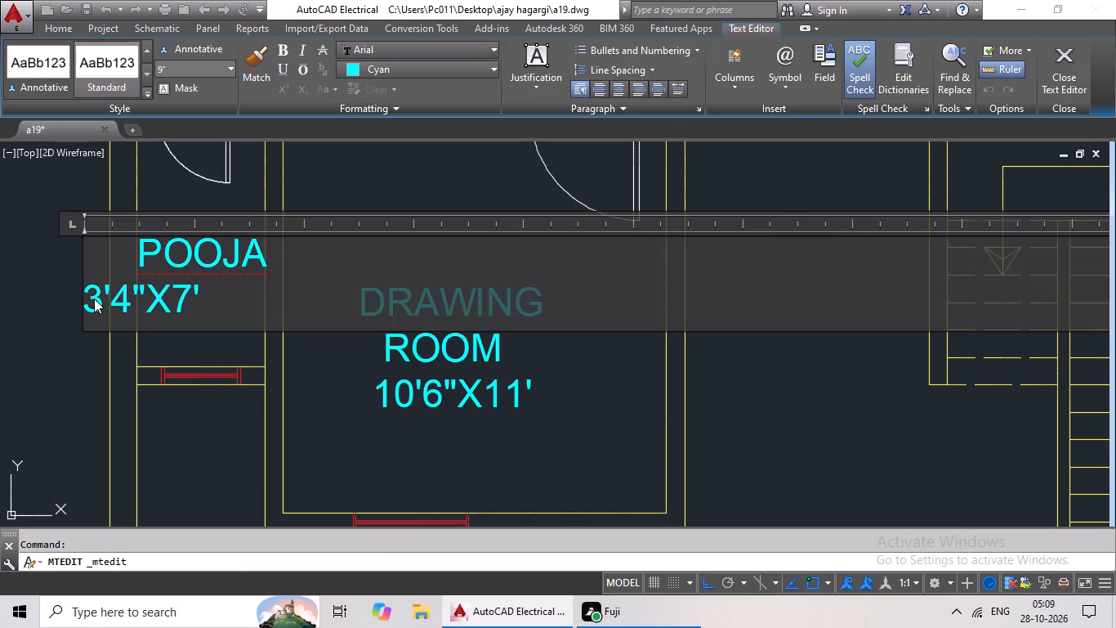
pyautogui.click(89, 289)
pyautogui.press('space')
pyautogui.press('space')
pyautogui.press('space')
pyautogui.press('space')
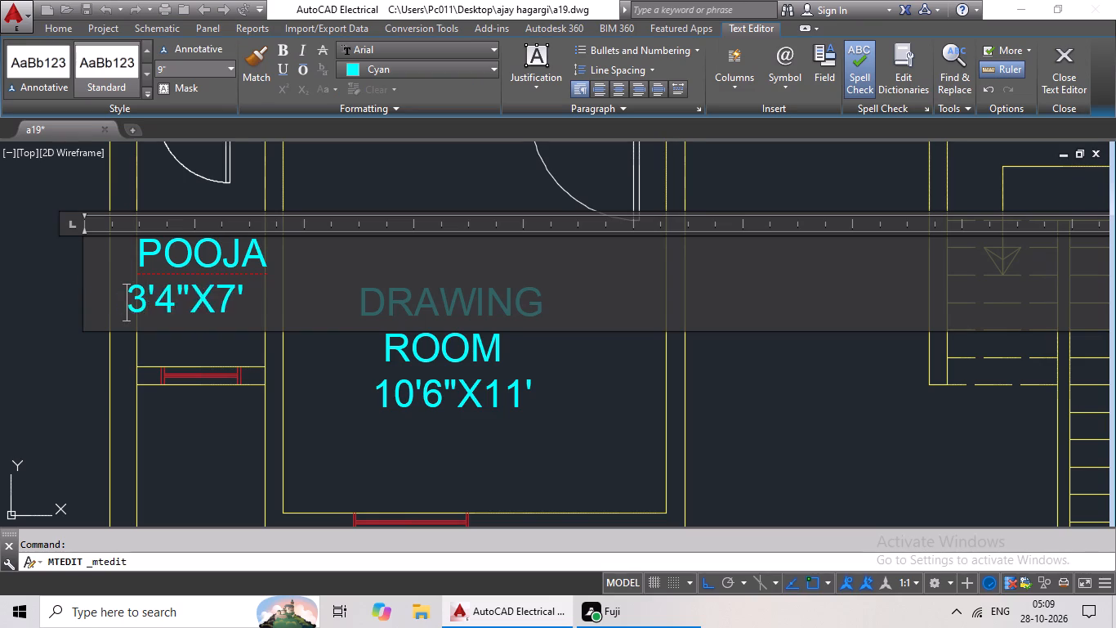
pyautogui.press('space')
pyautogui.press('space')
pyautogui.click(178, 348)
# Replace the BED ROOM label in the open area north of the double entrance door with PORCH and the size 13'6"X21'8" on a second line.
pyautogui.scroll(-1, 300, 342)
pyautogui.moveTo(324, 359); pyautogui.dragTo(324, 358, button='middle')
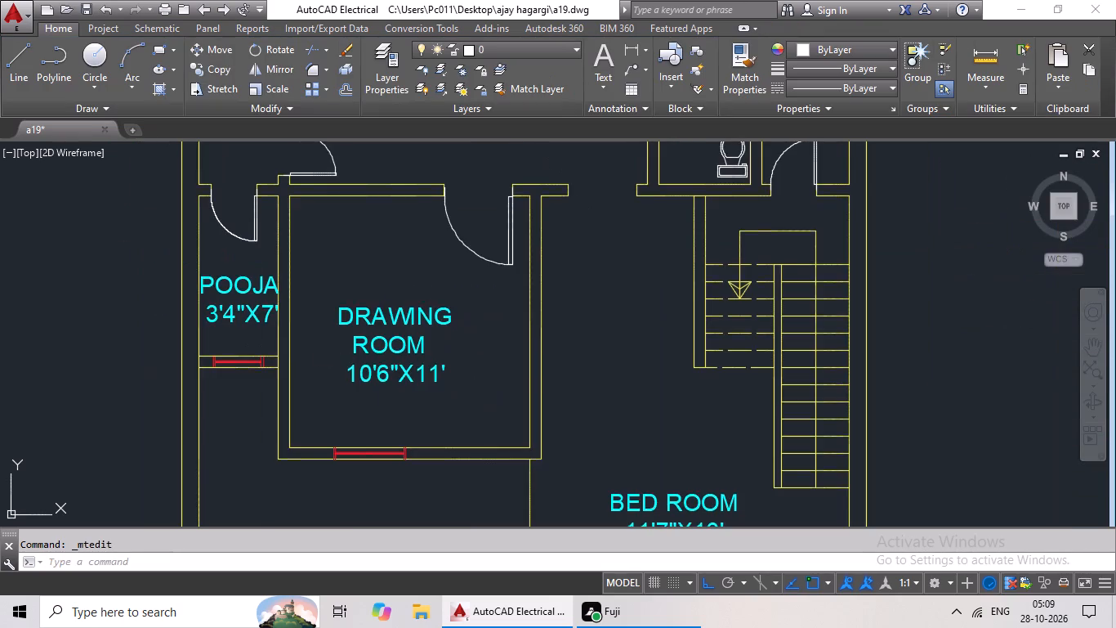
pyautogui.moveTo(324, 358); pyautogui.dragTo(315, 306, button='middle')
pyautogui.scroll(-2, 318, 250)
pyautogui.doubleClick(448, 340)
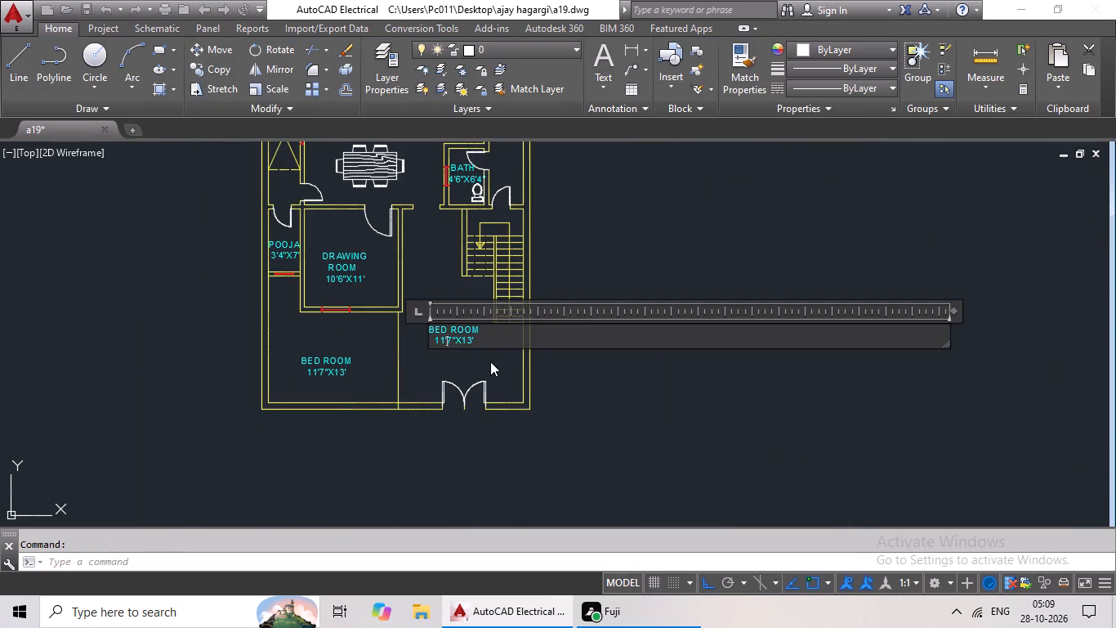
pyautogui.scroll(3, 478, 344)
pyautogui.click(482, 341)
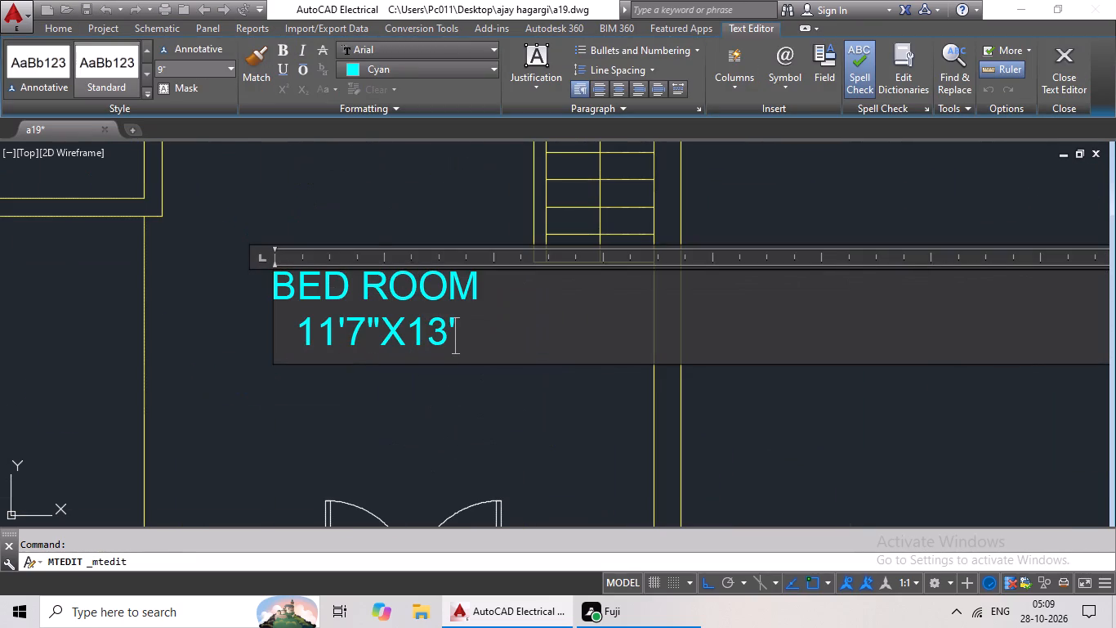
pyautogui.press('BackSpace')
pyautogui.press('BackSpace')
pyautogui.press('BackSpace')
pyautogui.press('BackSpace')
pyautogui.press('BackSpace')
pyautogui.press('BackSpace')
pyautogui.press('BackSpace')
pyautogui.press('BackSpace')
pyautogui.press('BackSpace')
pyautogui.press('BackSpace')
pyautogui.press('BackSpace')
pyautogui.press('BackSpace')
pyautogui.press('BackSpace')
pyautogui.press('BackSpace')
pyautogui.press('BackSpace')
pyautogui.press('BackSpace')
pyautogui.press('BackSpace')
pyautogui.press('BackSpace')
pyautogui.press('BackSpace')
pyautogui.press('BackSpace')
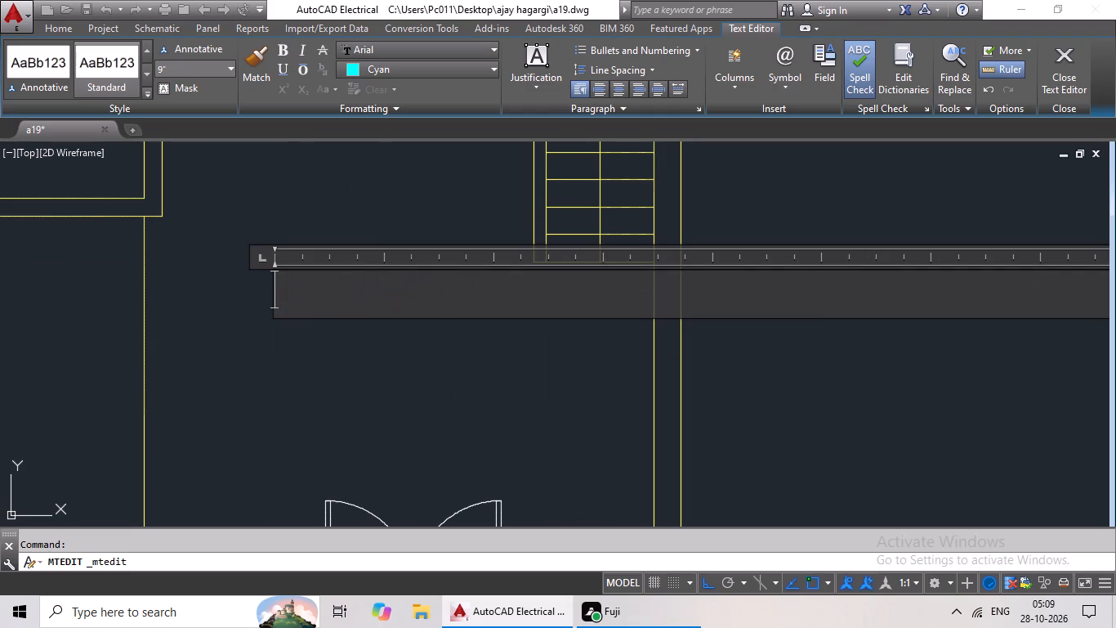
pyautogui.write('PORCH')
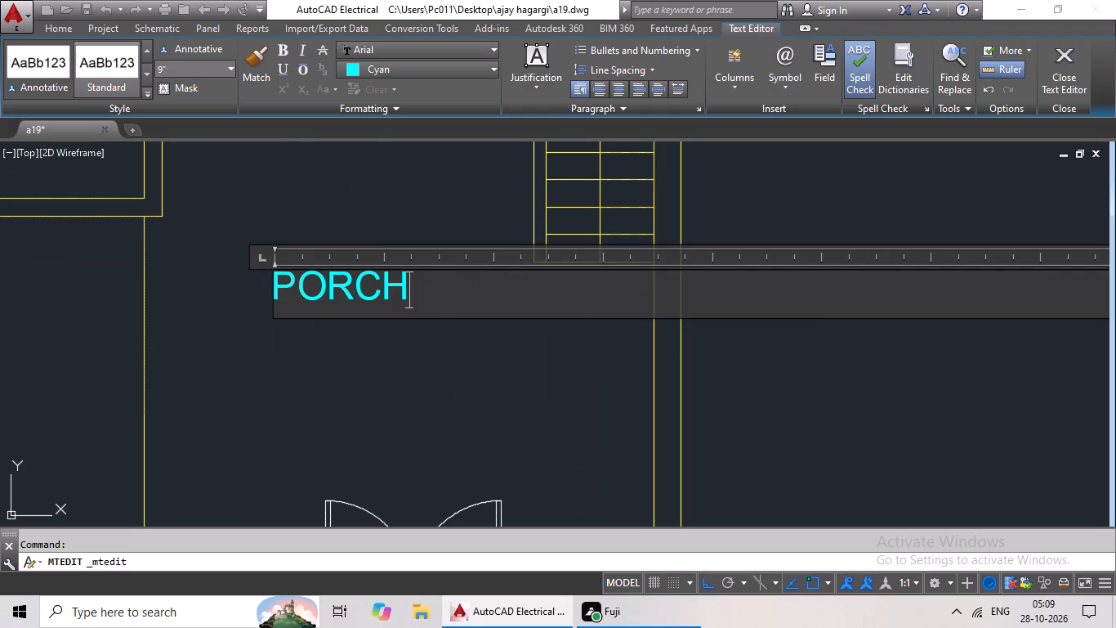
pyautogui.press('Return')
pyautogui.write("13'6")
pyautogui.write('"X')
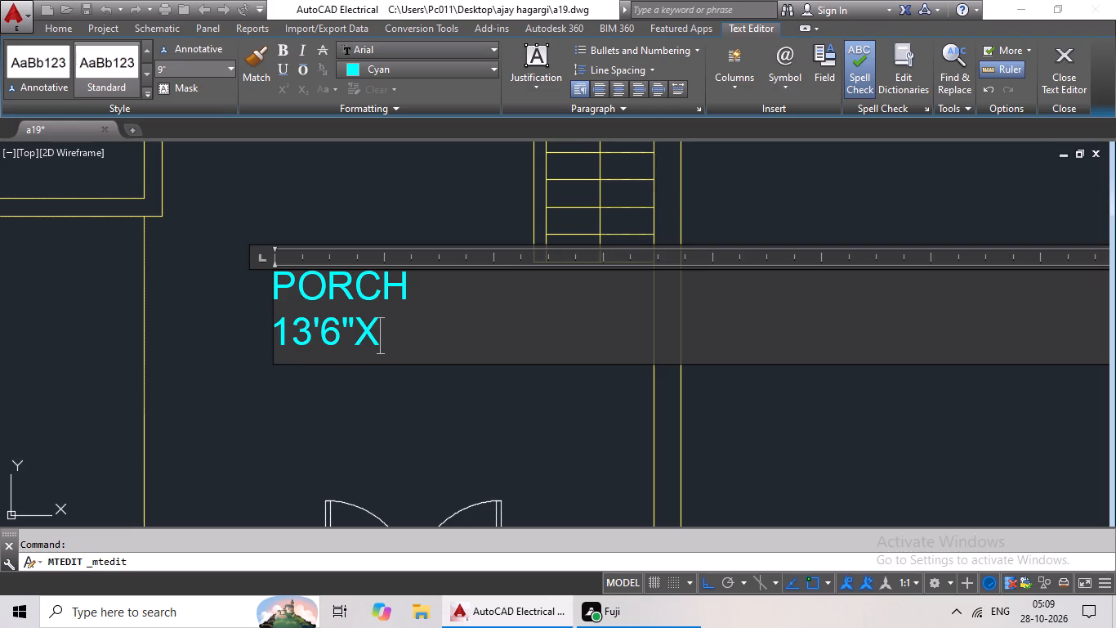
pyautogui.write('21\'8"')
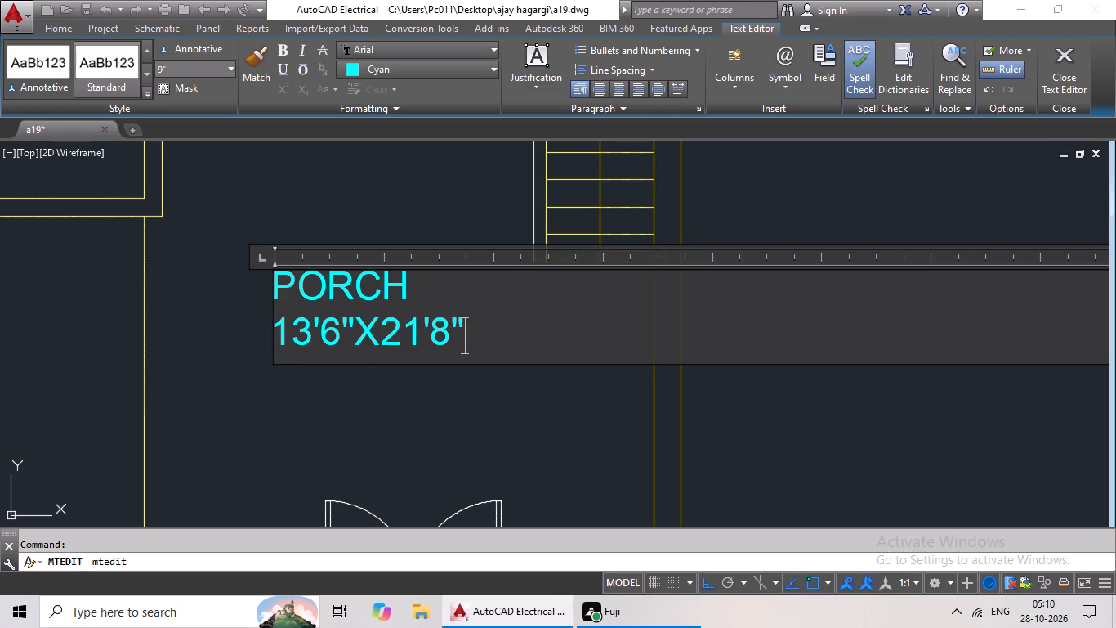
# Indent the PORCH line by two spaces to centre it over its size, and finish the text edit.
pyautogui.click(287, 285)
pyautogui.click(275, 285)
pyautogui.press('space')
pyautogui.press('space')
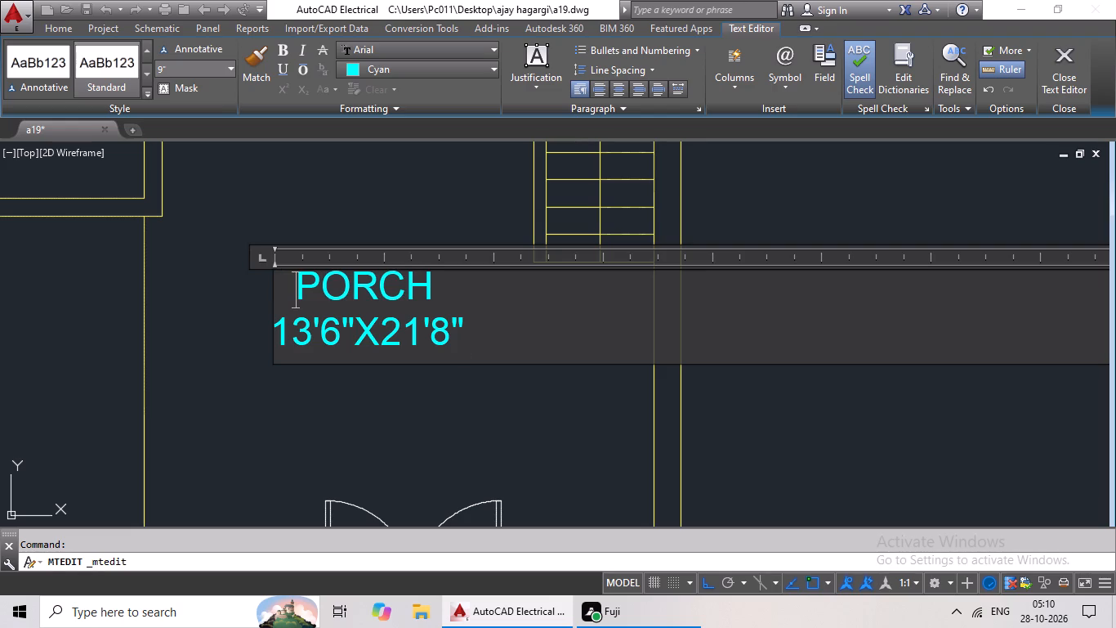
pyautogui.click(318, 388)
# Clear both lines of the BED ROOM label in the area south of the drawing room, ready for a new name.
pyautogui.scroll(-2, 319, 381)
pyautogui.moveTo(362, 384); pyautogui.dragTo(547, 371, button='middle')
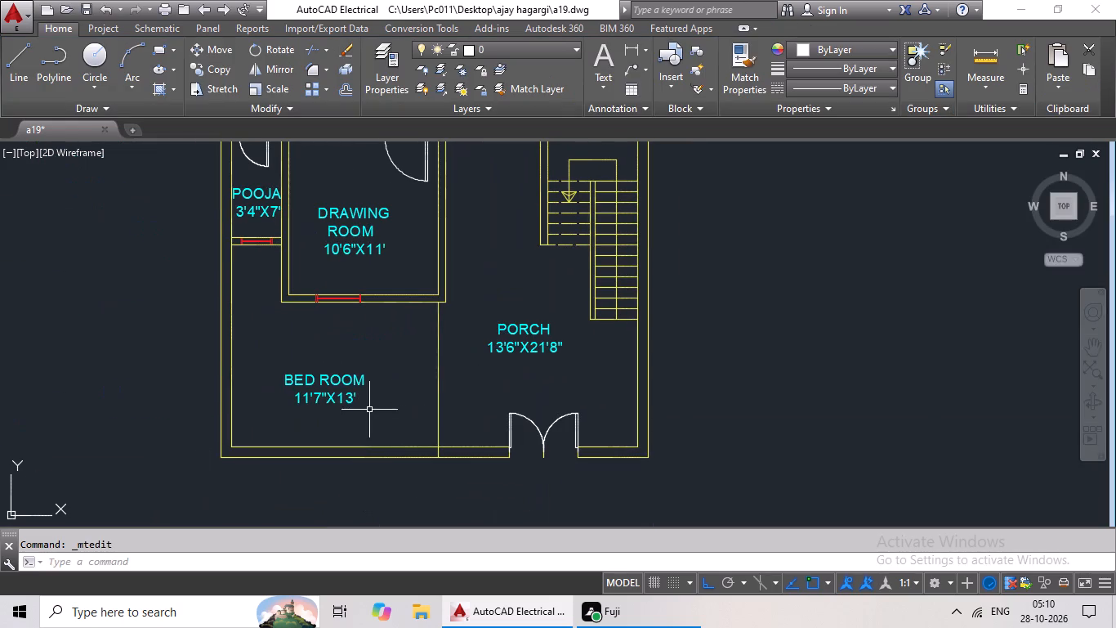
pyautogui.doubleClick(335, 380)
pyautogui.scroll(3, 340, 403)
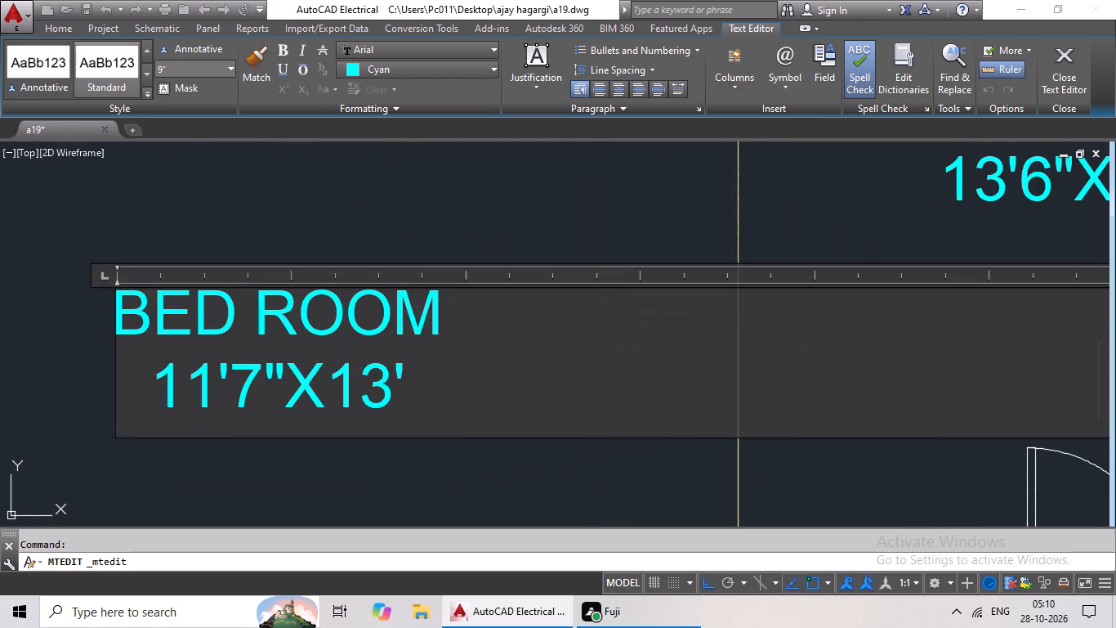
pyautogui.click(431, 392)
pyautogui.press('BackSpace')
pyautogui.press('BackSpace')
pyautogui.press('BackSpace')
pyautogui.press('BackSpace')
pyautogui.press('BackSpace')
pyautogui.press('BackSpace')
pyautogui.press('BackSpace')
pyautogui.press('BackSpace')
pyautogui.press('BackSpace')
pyautogui.press('BackSpace')
pyautogui.press('BackSpace')
pyautogui.press('BackSpace')
pyautogui.press('BackSpace')
pyautogui.press('BackSpace')
pyautogui.press('BackSpace')
pyautogui.press('BackSpace')
pyautogui.press('BackSpace')
pyautogui.press('BackSpace')
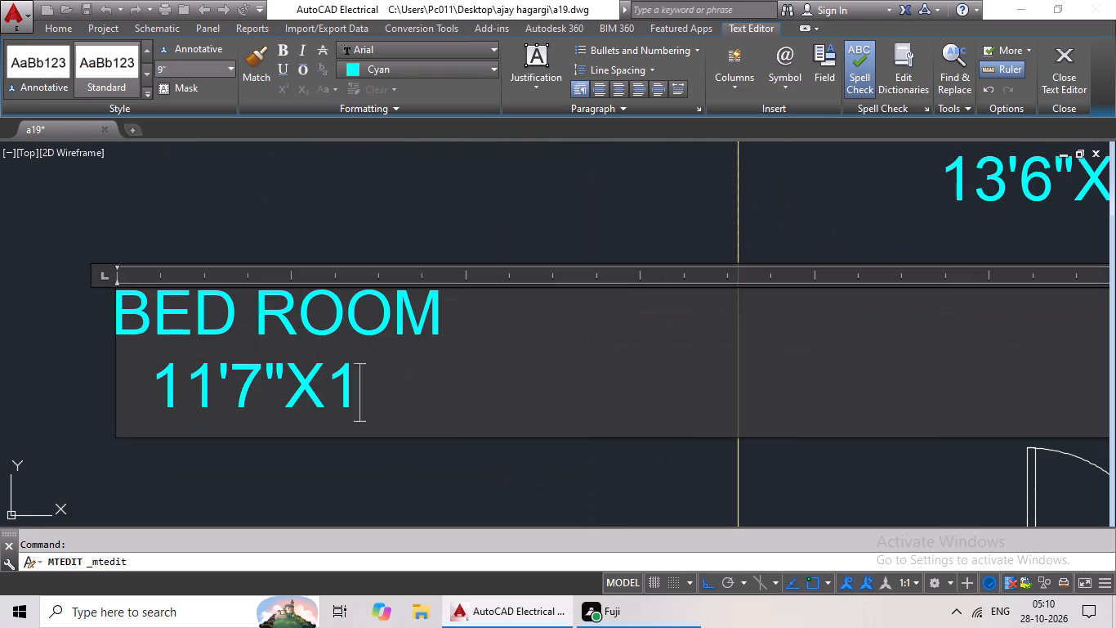
pyautogui.press('BackSpace')
pyautogui.press('BackSpace')
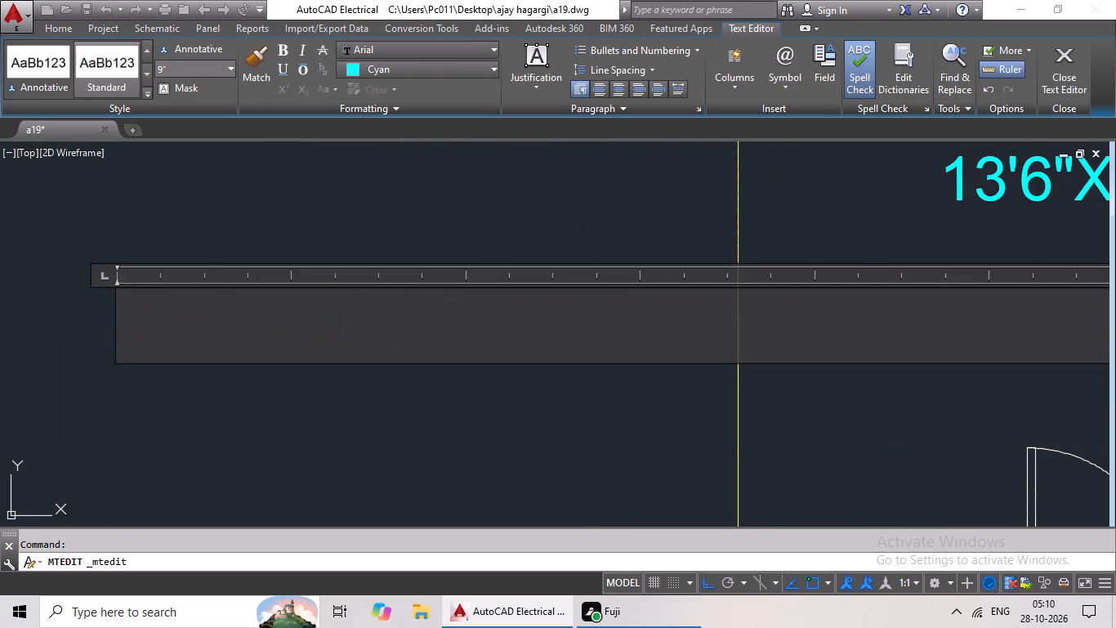
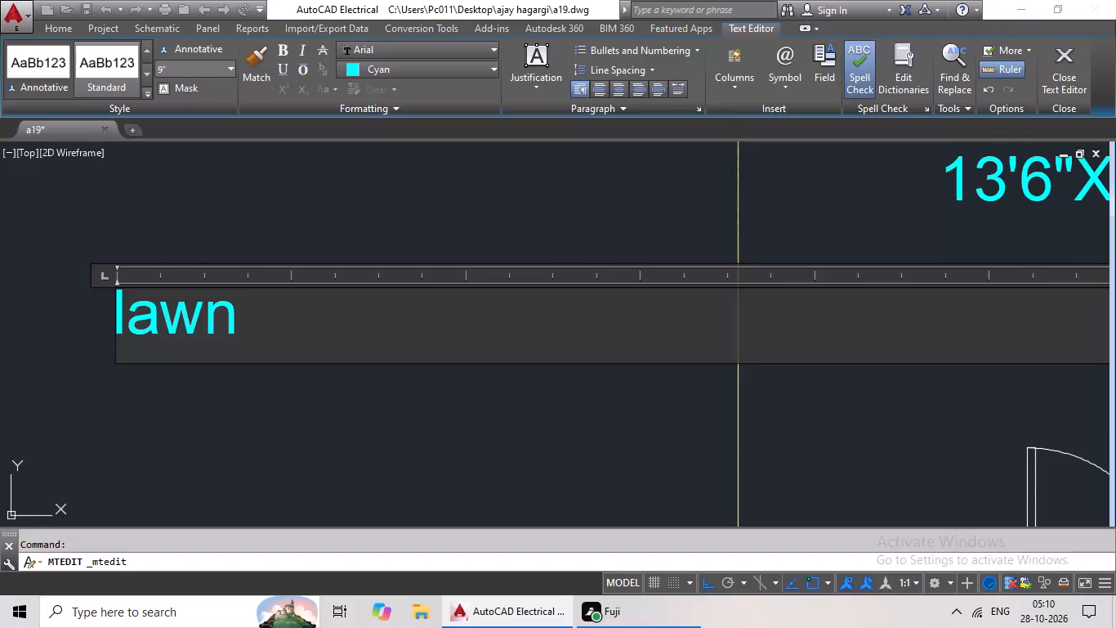
# Change the lawn label's text to LAWN AREA on two lines.
pyautogui.press('BackSpace')
pyautogui.press('BackSpace')
pyautogui.press('BackSpace')
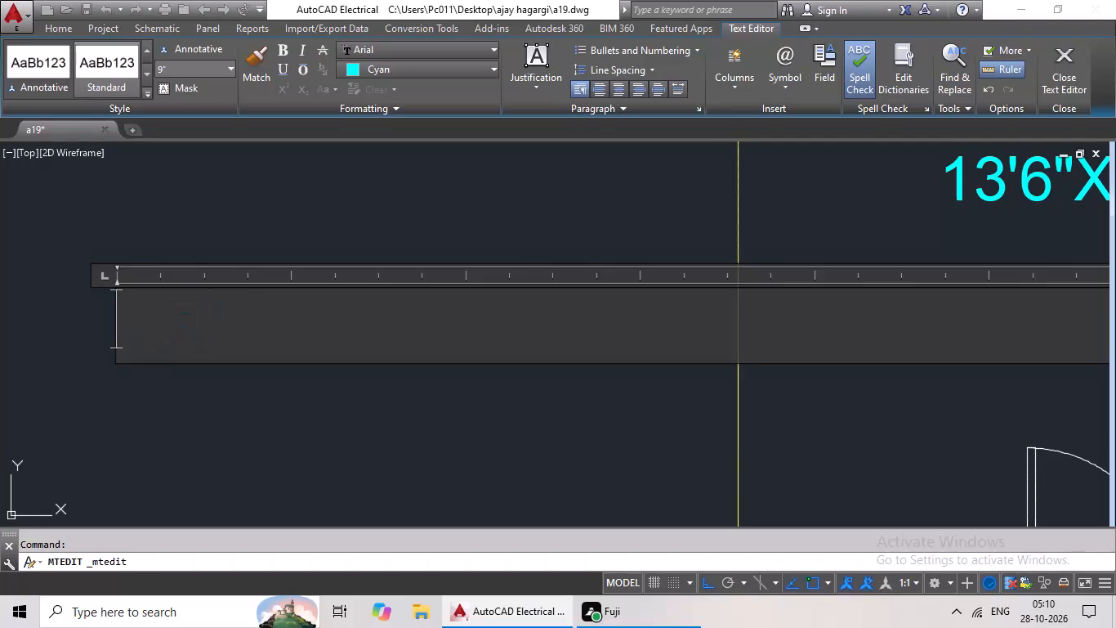
pyautogui.write('LAW')
pyautogui.hotkey('shift', 'n')
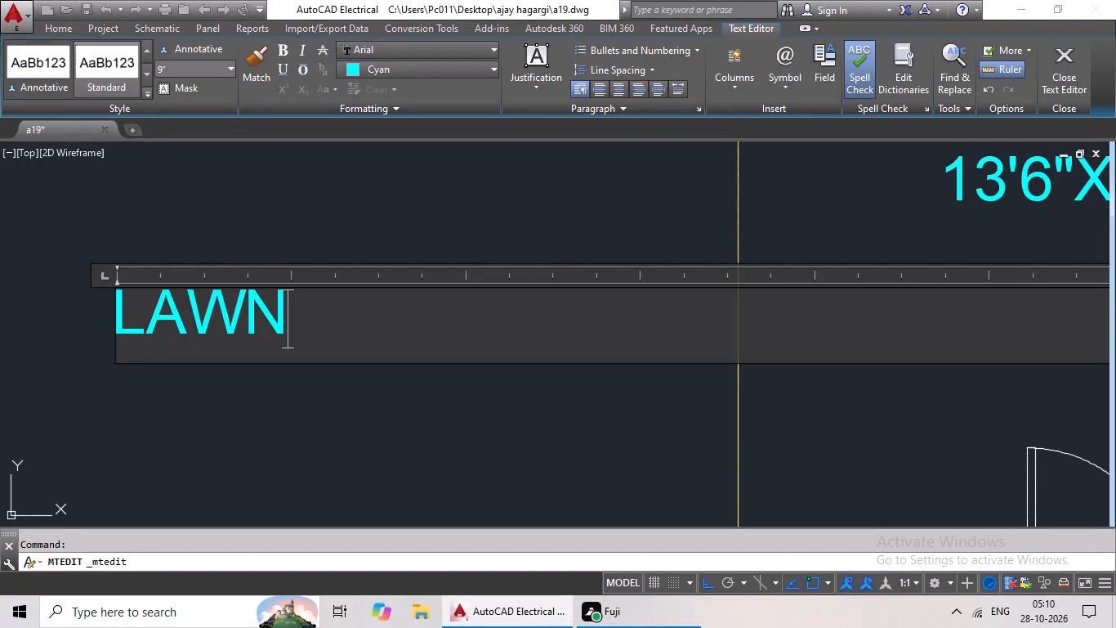
pyautogui.press('Return')
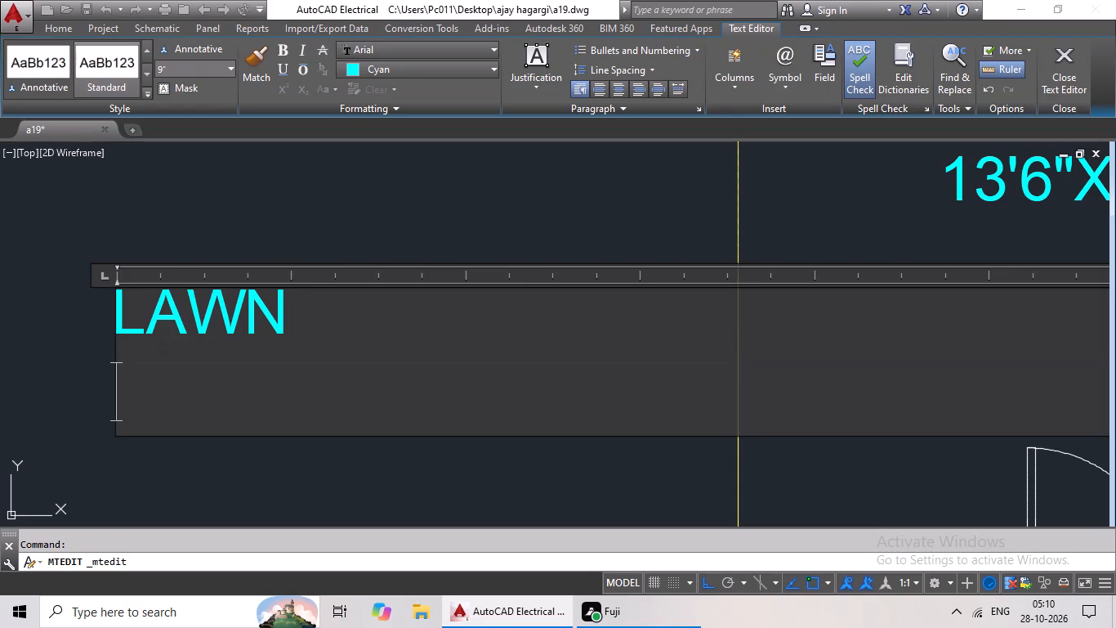
pyautogui.write('AREA')
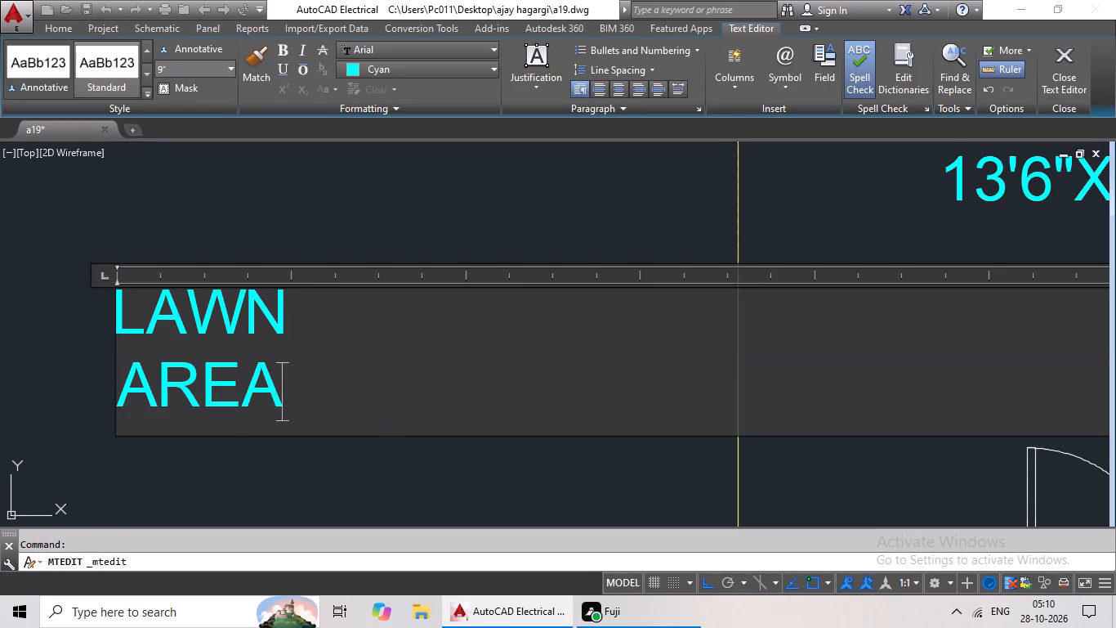
pyautogui.click(378, 457)
# Delete the spare BED ROOM 11'7"X13' label lying outside the floor plan.
pyautogui.scroll(-4, 377, 454)
pyautogui.moveTo(424, 424); pyautogui.dragTo(364, 423, button='middle')
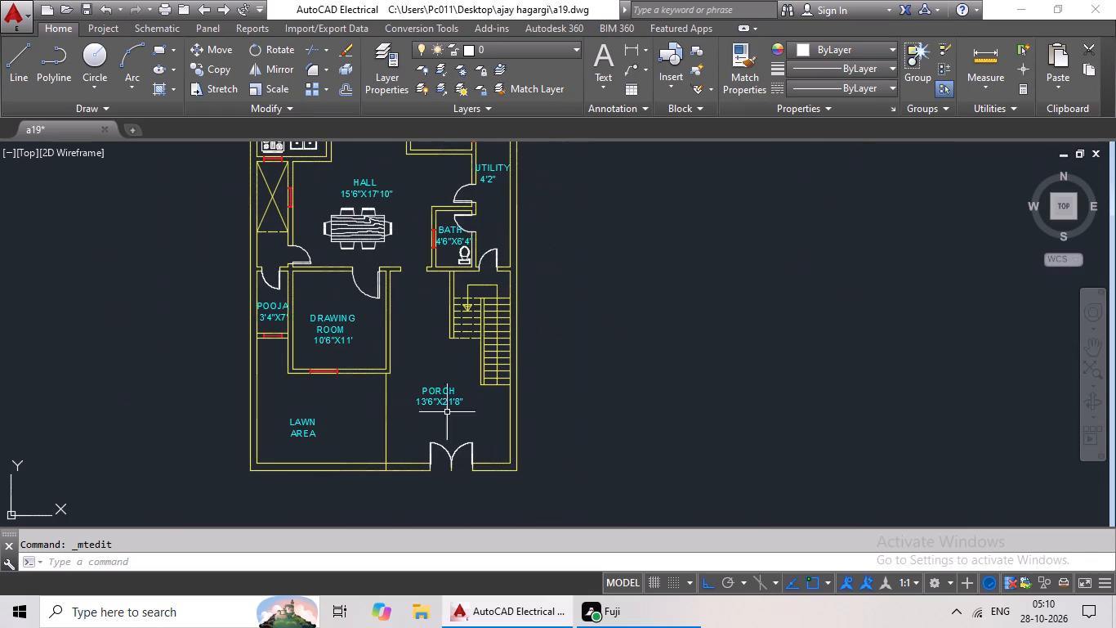
pyautogui.moveTo(629, 397); pyautogui.dragTo(571, 433, button='middle')
pyautogui.scroll(-1, 616, 353)
pyautogui.moveTo(634, 323); pyautogui.dragTo(545, 361, button='middle')
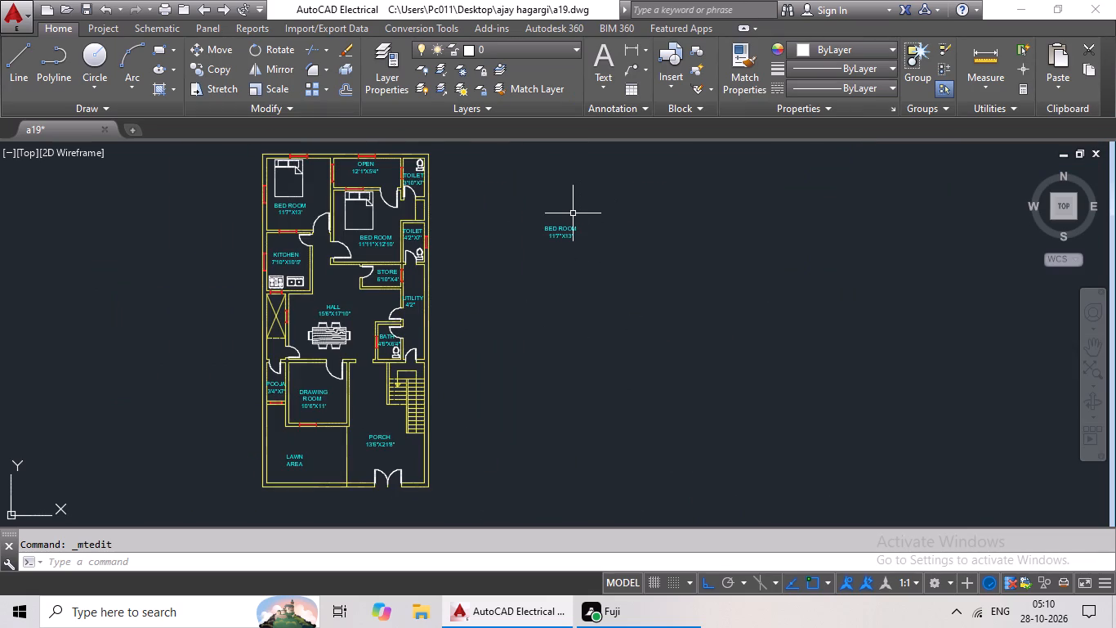
pyautogui.click(558, 235)
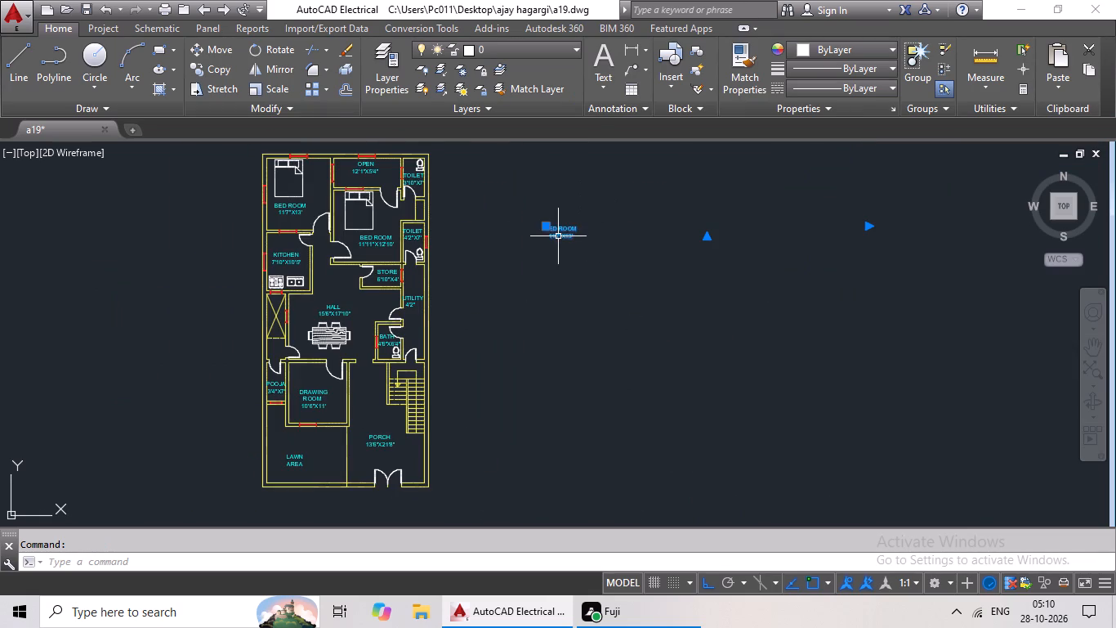
pyautogui.press('Delete')
# Add a multiline text label W in magenta, 1'-3" high, in the empty space beside the floor plan.
pyautogui.click(601, 77)
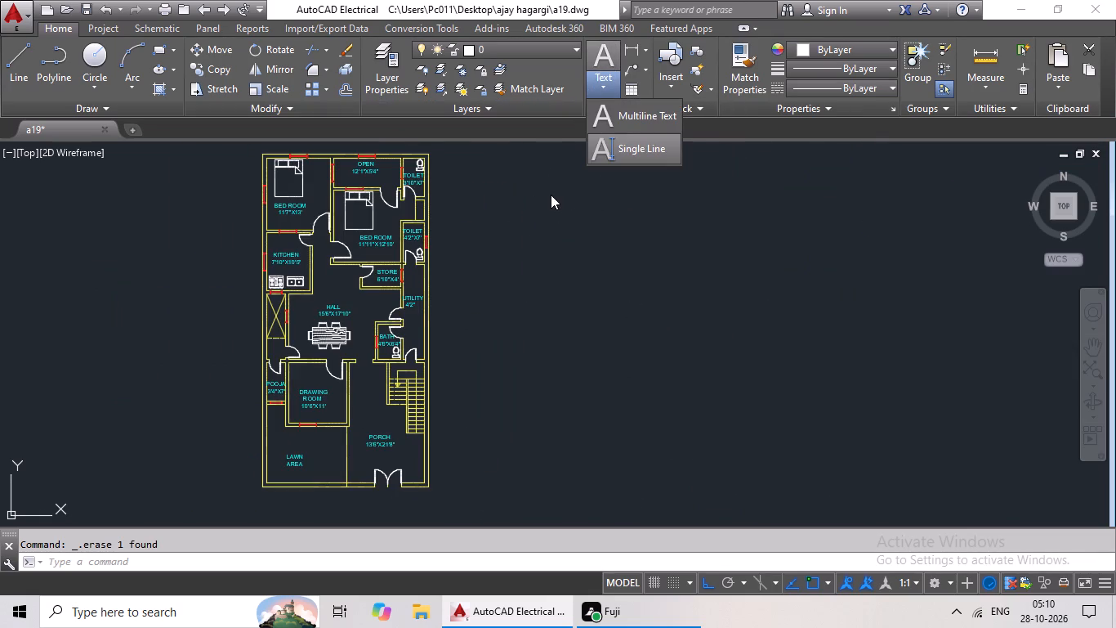
pyautogui.click(627, 109)
pyautogui.moveTo(524, 204); pyautogui.dragTo(539, 209)
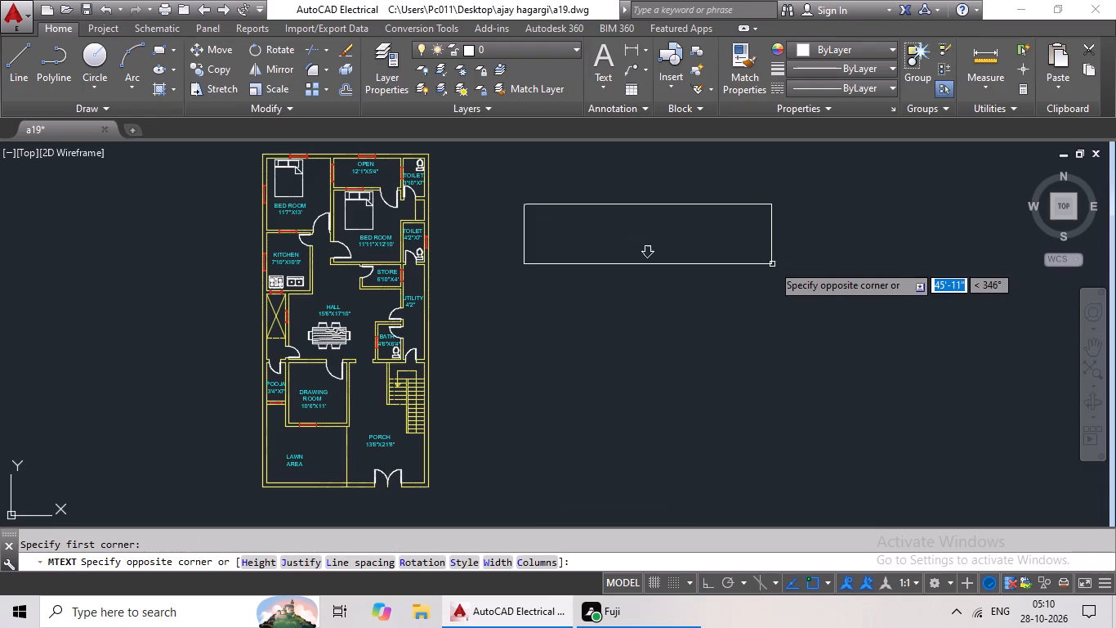
pyautogui.click(777, 264)
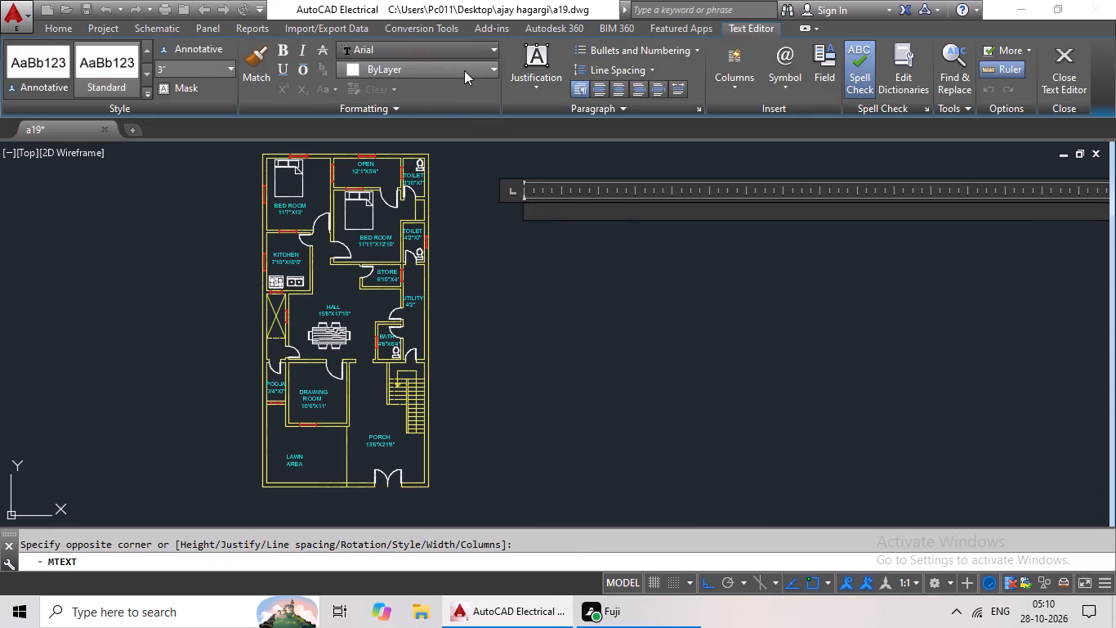
pyautogui.click(464, 70)
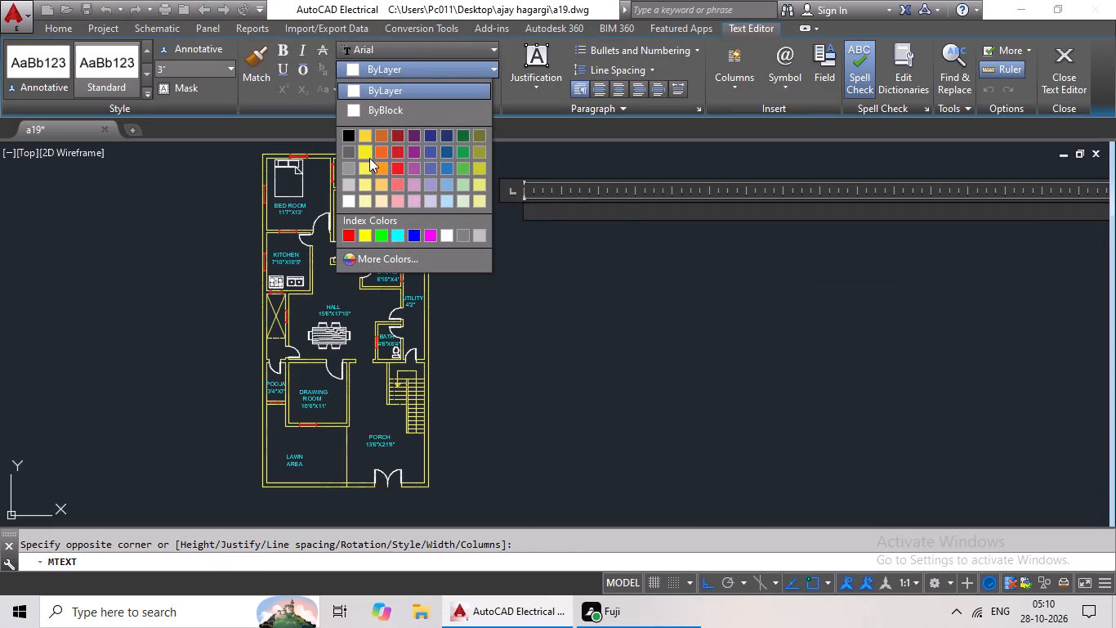
pyautogui.click(430, 234)
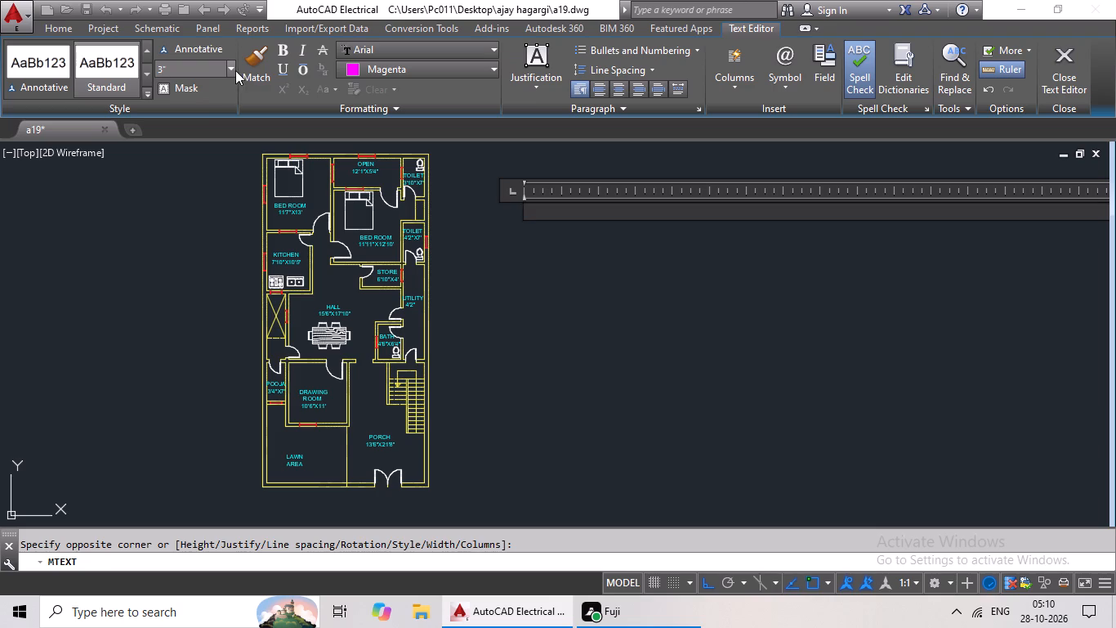
pyautogui.click(228, 67)
pyautogui.click(181, 101)
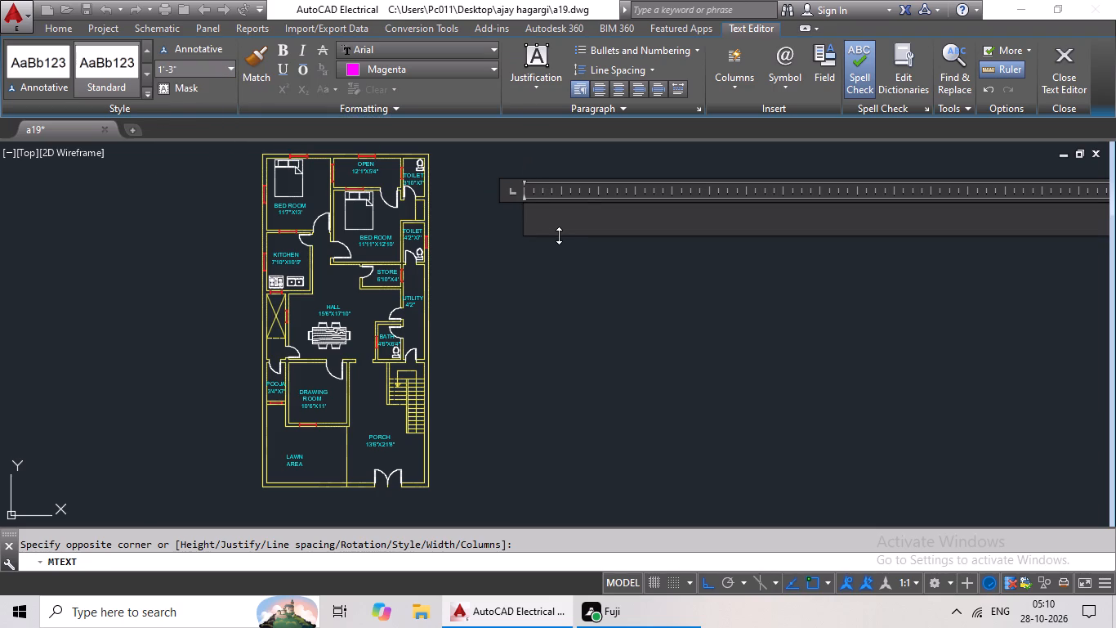
pyautogui.hotkey('shift', 'w')
pyautogui.click(539, 303)
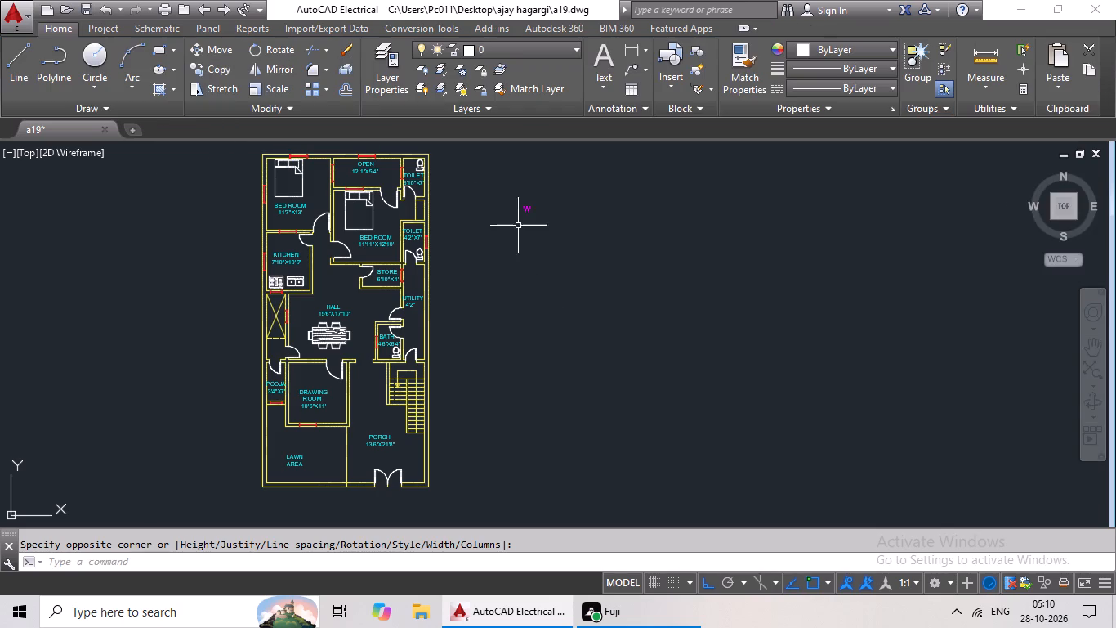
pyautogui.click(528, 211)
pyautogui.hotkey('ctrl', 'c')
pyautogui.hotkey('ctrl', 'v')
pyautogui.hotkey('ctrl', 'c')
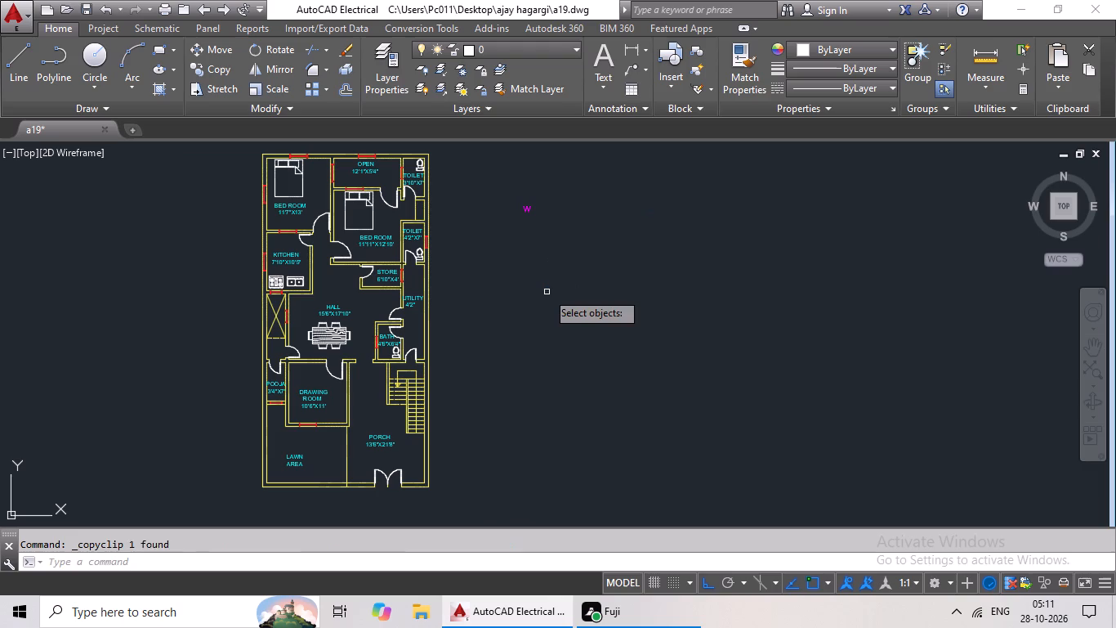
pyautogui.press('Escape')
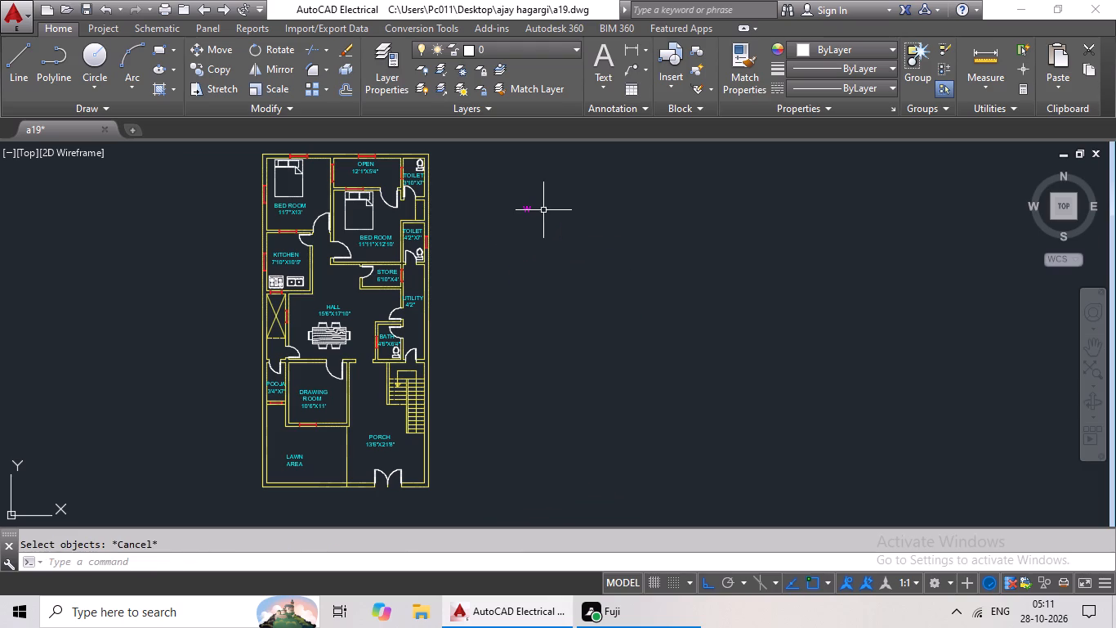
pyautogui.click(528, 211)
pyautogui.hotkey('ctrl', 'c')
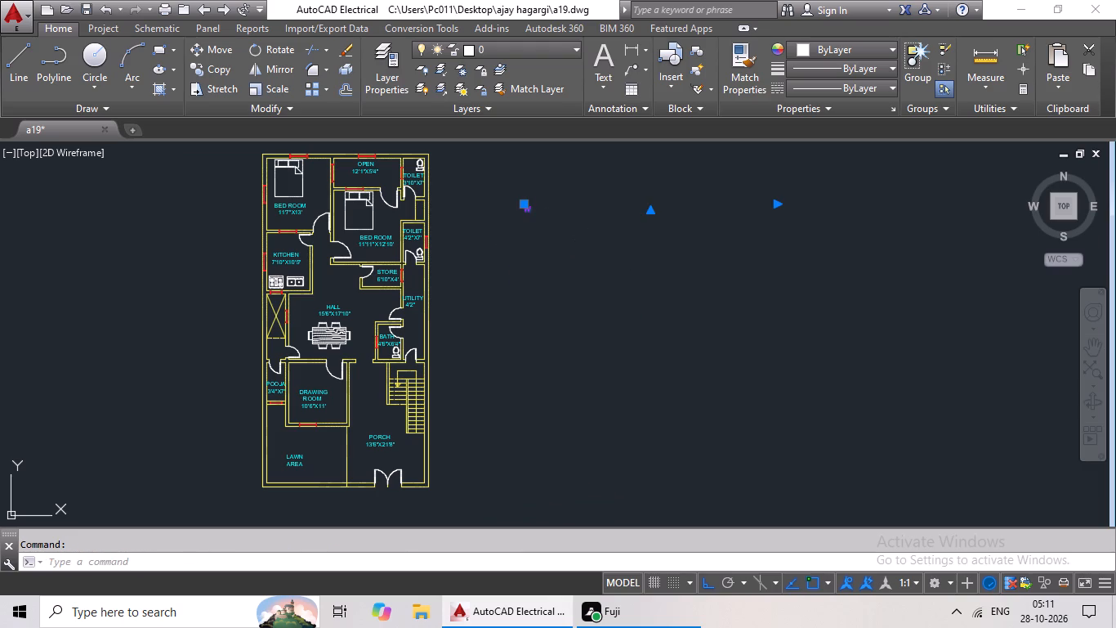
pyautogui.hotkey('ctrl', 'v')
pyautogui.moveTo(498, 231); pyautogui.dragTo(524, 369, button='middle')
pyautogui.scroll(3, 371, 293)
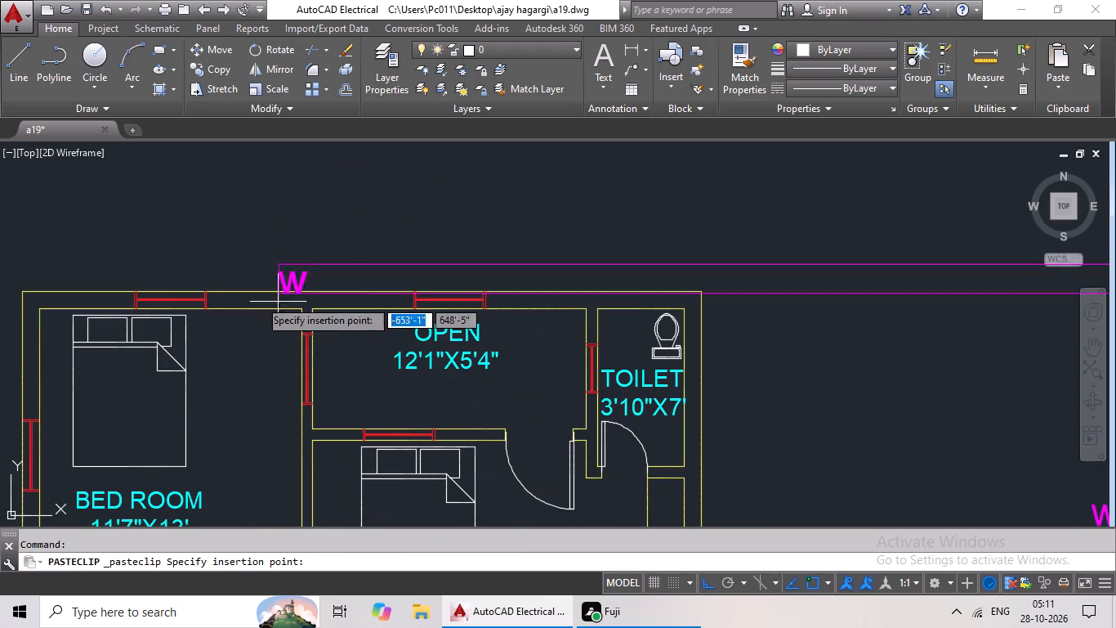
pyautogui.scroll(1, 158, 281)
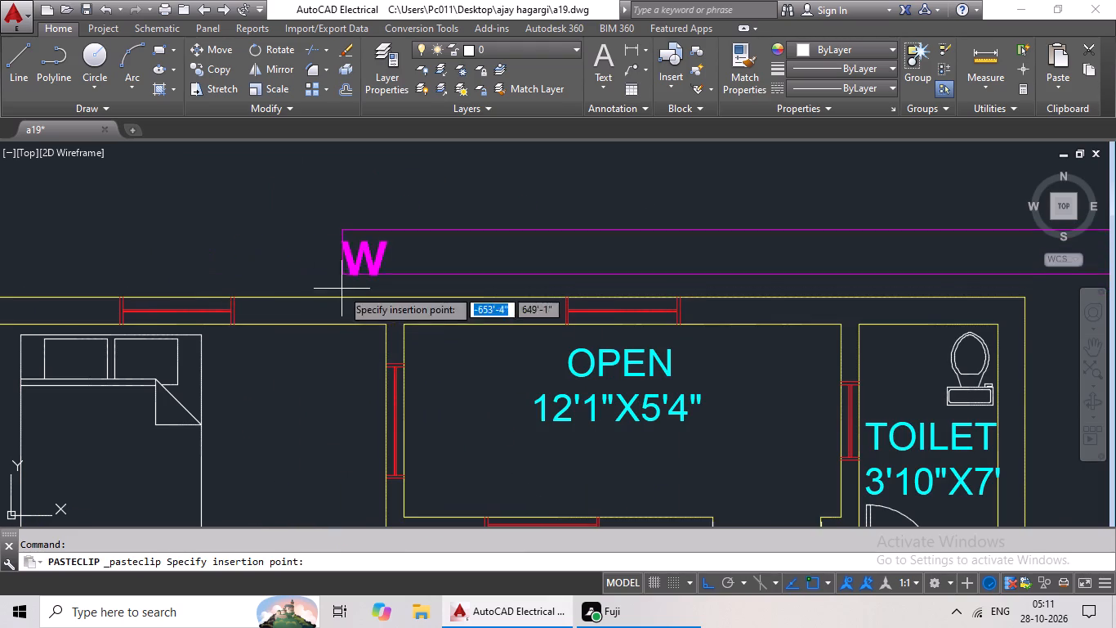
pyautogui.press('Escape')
# Re-enter the text of the magenta label beside the plan as W.
pyautogui.scroll(-2, 661, 318)
pyautogui.moveTo(882, 360); pyautogui.dragTo(359, 262, button='middle')
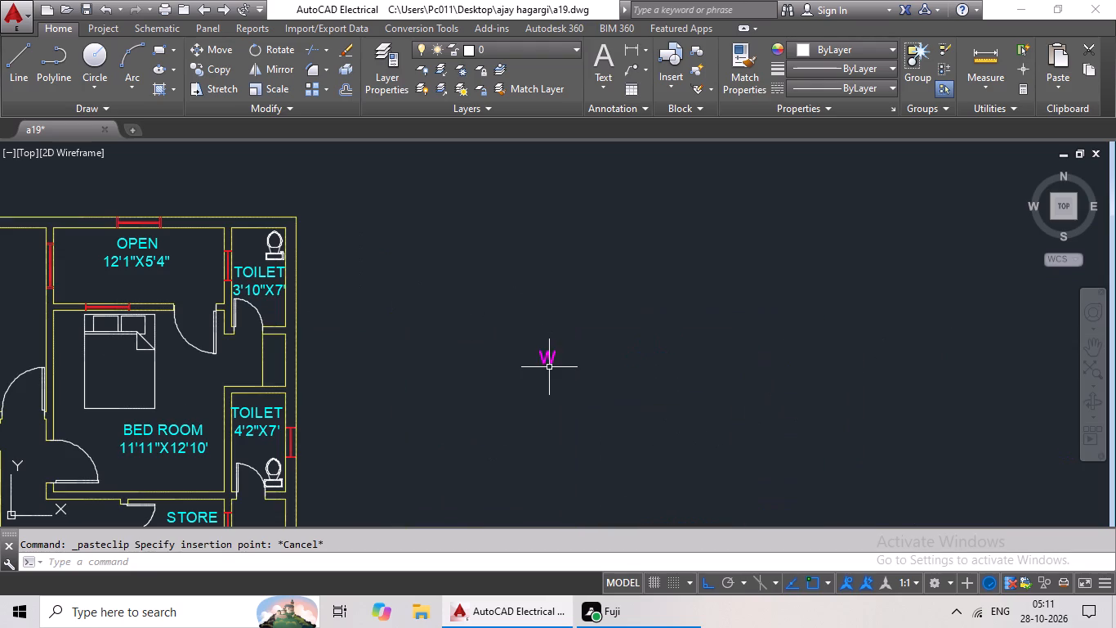
pyautogui.scroll(3, 549, 367)
pyautogui.doubleClick(546, 337)
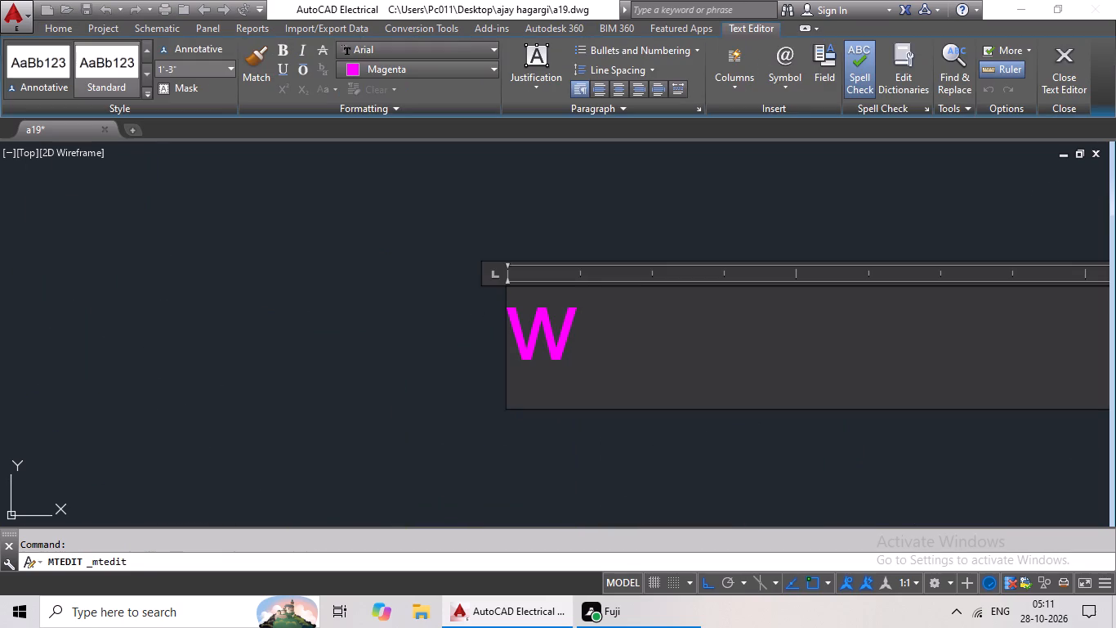
pyautogui.press('BackSpace')
pyautogui.hotkey('shift', 'w')
pyautogui.click(428, 415)
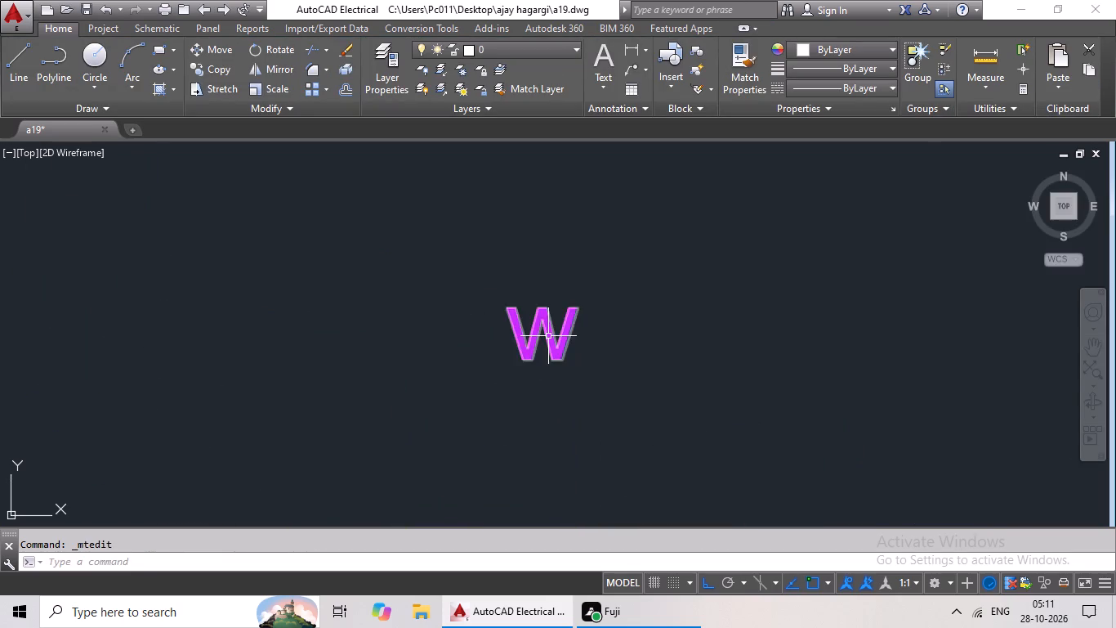
# Copy the magenta W label and paste it just above the window in the OPEN area's outer top wall.
pyautogui.click(548, 336)
pyautogui.hotkey('ctrl', 'c')
pyautogui.hotkey('ctrl', 'v')
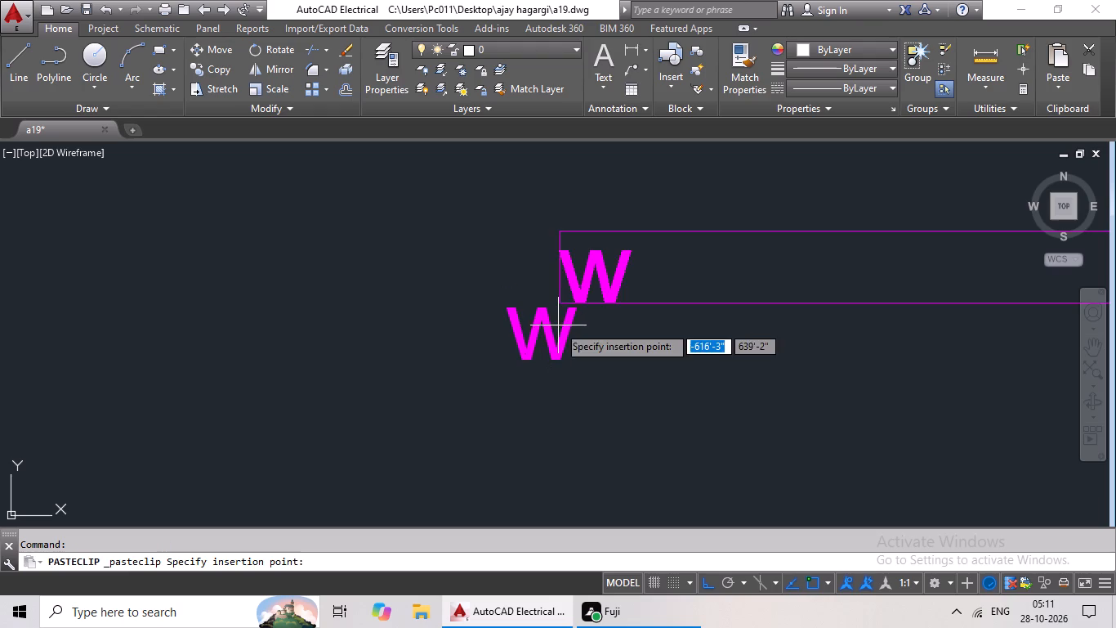
pyautogui.keyDown('ctrl'); pyautogui.scroll(-3, 522, 333); pyautogui.keyUp('ctrl')
pyautogui.moveTo(414, 336); pyautogui.dragTo(516, 347, button='middle')
pyautogui.moveTo(350, 247); pyautogui.dragTo(493, 365, button='middle')
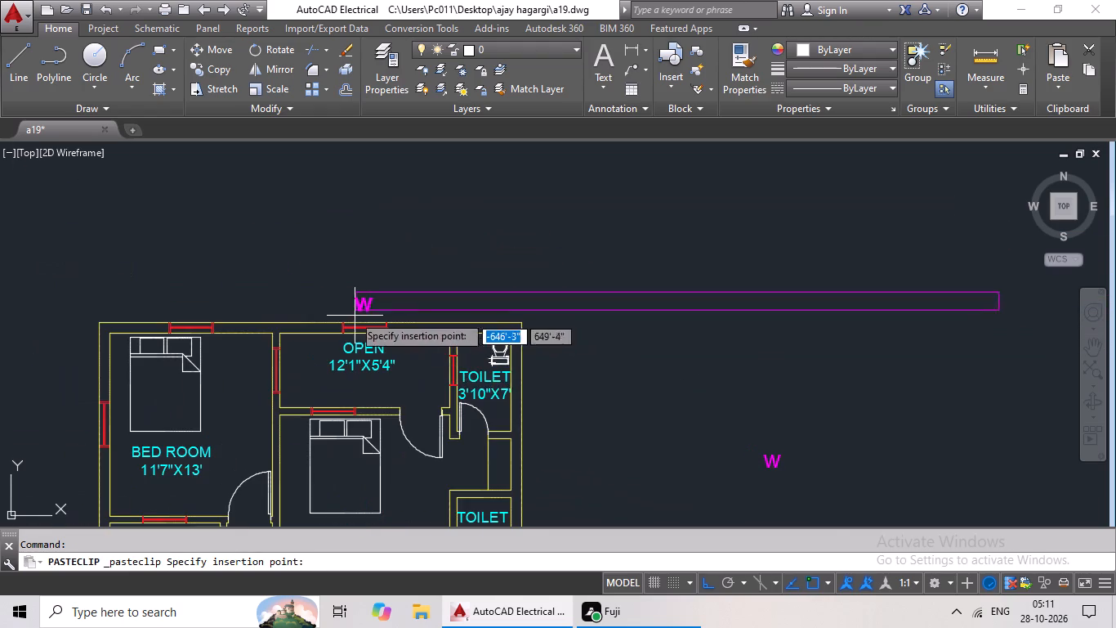
pyautogui.scroll(3, 258, 275)
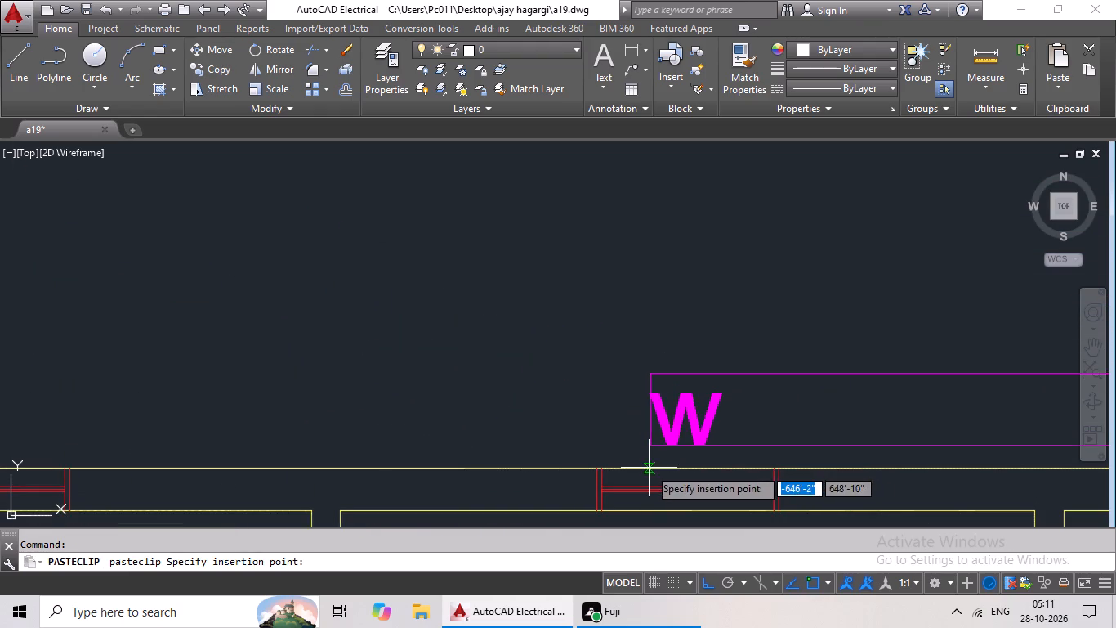
pyautogui.click(649, 468)
# Paste a copy of the W label above the top-wall window of the 11'7"X13' bedroom.
pyautogui.moveTo(752, 463); pyautogui.dragTo(533, 309, button='middle')
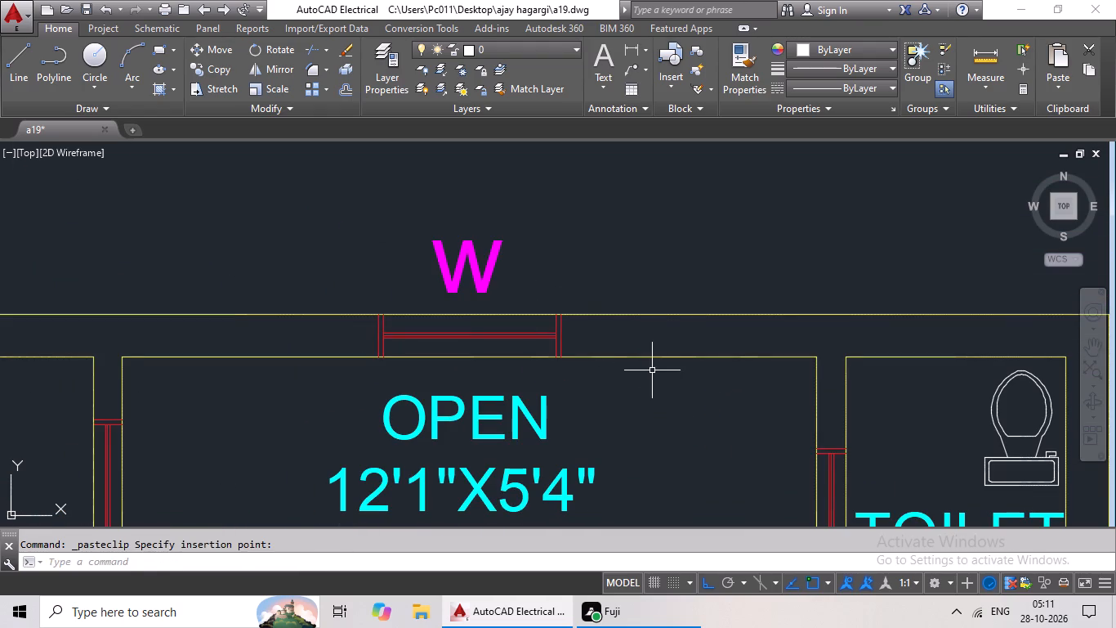
pyautogui.hotkey('ctrl', 'c')
pyautogui.hotkey('ctrl', 'v')
pyautogui.keyDown('ctrl'); pyautogui.scroll(-2, 652, 367); pyautogui.keyUp('ctrl')
pyautogui.moveTo(556, 349); pyautogui.dragTo(715, 343, button='middle')
pyautogui.scroll(3, 422, 325)
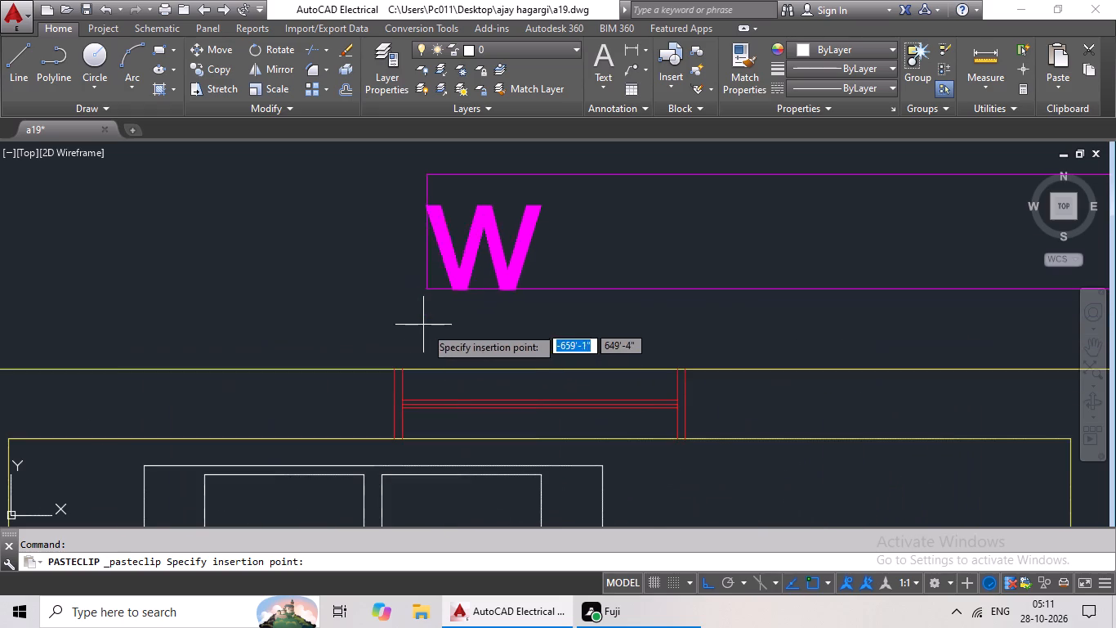
pyautogui.click(471, 375)
# Paste a copy of the W label outside the left-wall window of the 11'7"X13' bedroom.
pyautogui.scroll(-2, 704, 352)
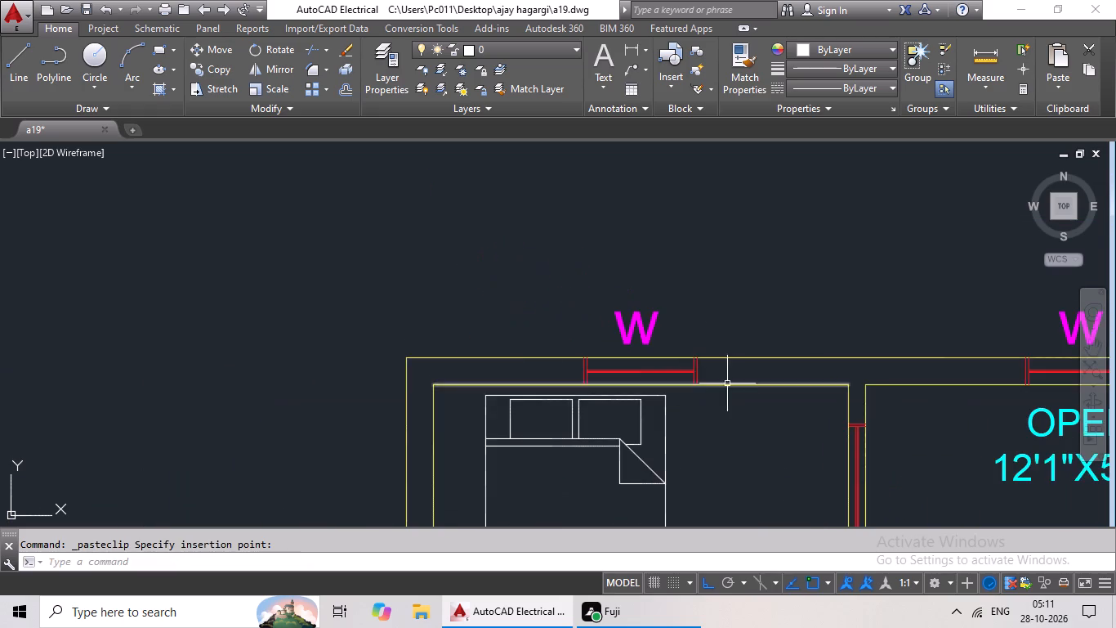
pyautogui.moveTo(735, 389); pyautogui.dragTo(520, 307, button='middle')
pyautogui.scroll(-2, 636, 354)
pyautogui.moveTo(702, 358); pyautogui.dragTo(541, 296, button='middle')
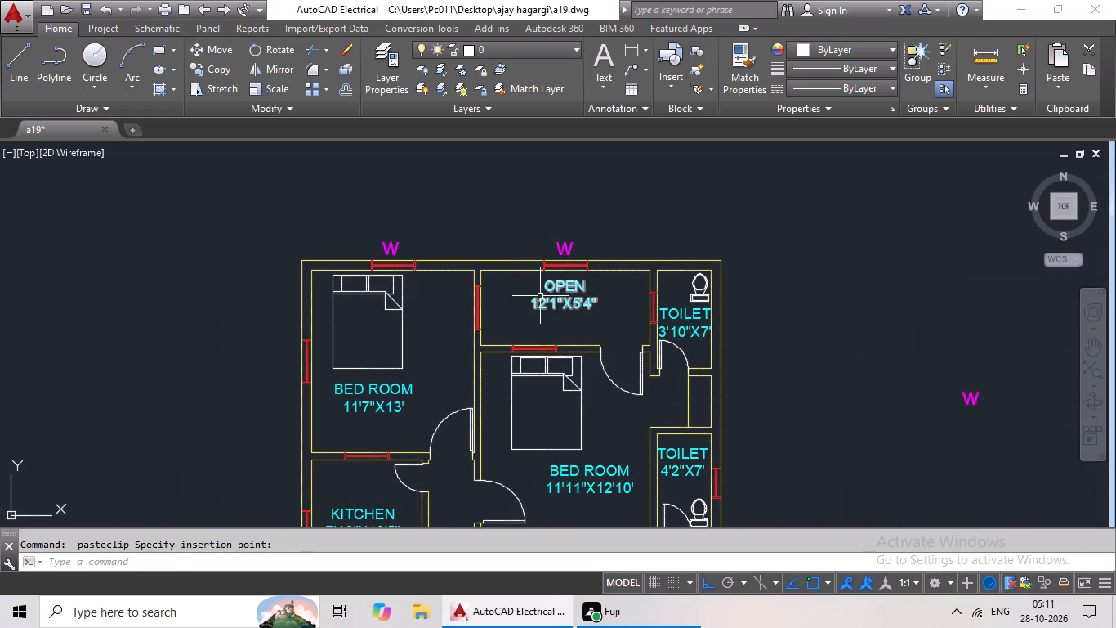
pyautogui.hotkey('ctrl', 'c')
pyautogui.hotkey('ctrl', 'v')
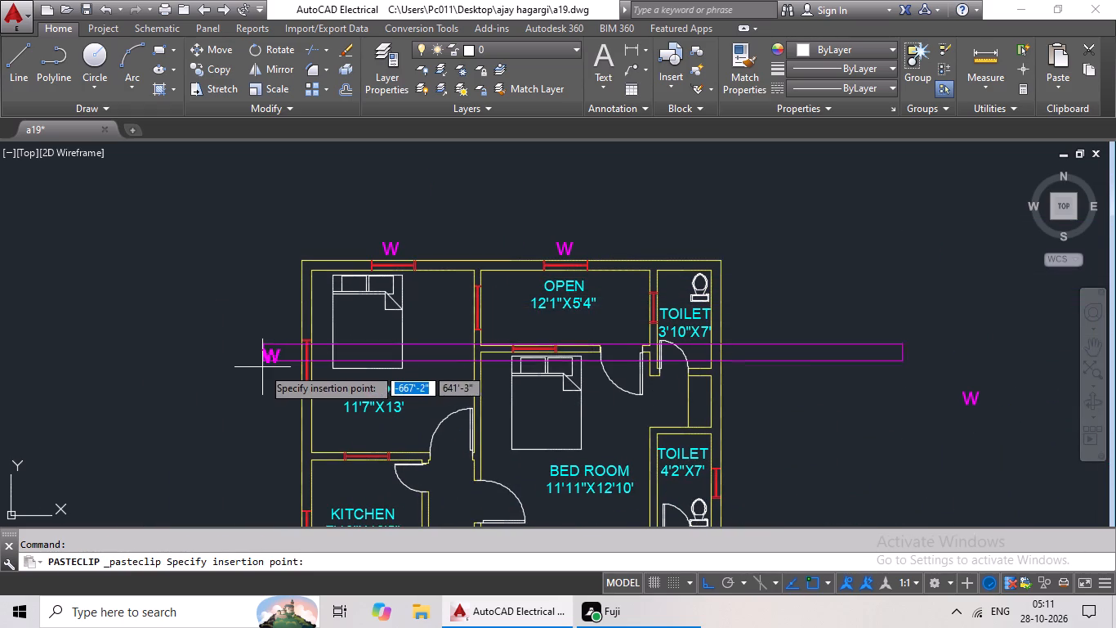
pyautogui.click(275, 378)
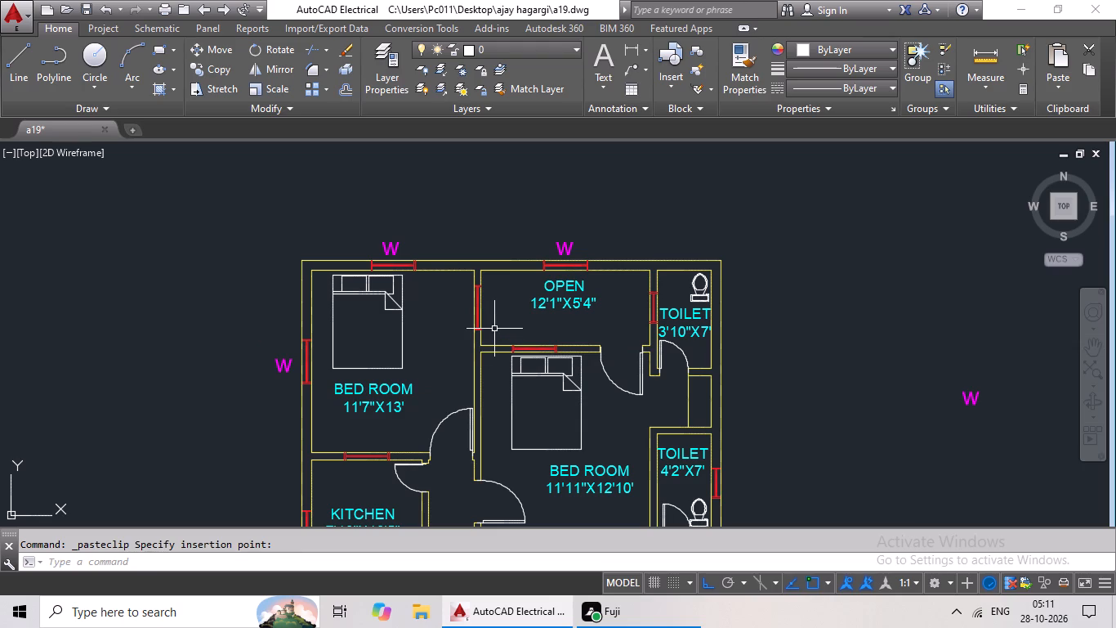
# Paste a copy of the W label just above the window in the wall between the 11'7"X13' bedroom and the kitchen.
pyautogui.hotkey('ctrl', 'c')
pyautogui.hotkey('ctrl', 'v')
pyautogui.moveTo(502, 322); pyautogui.dragTo(433, 253, button='middle')
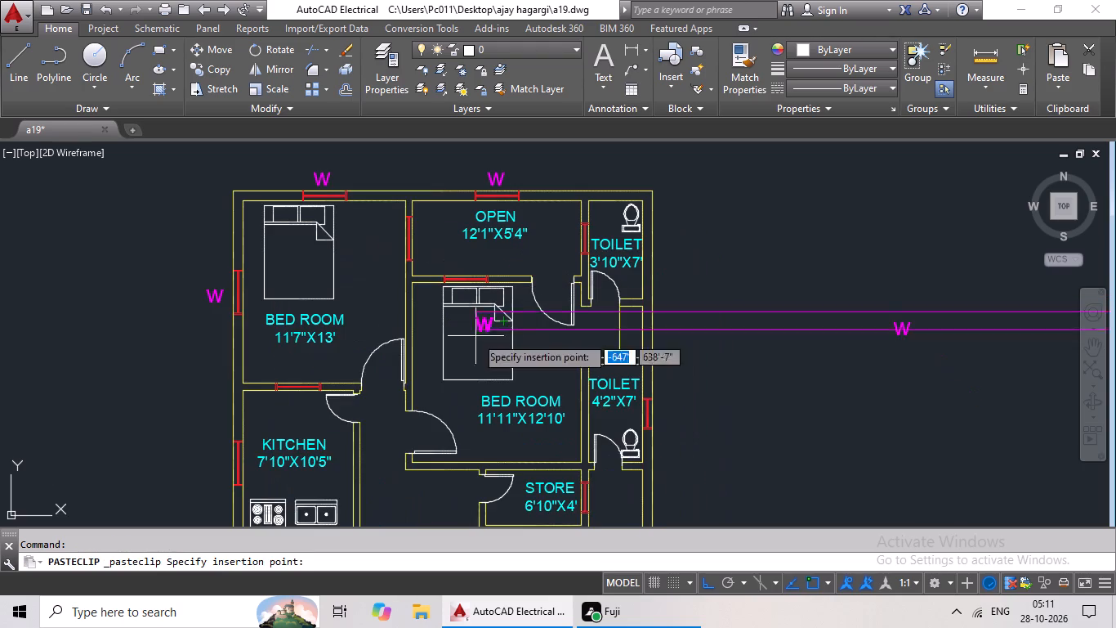
pyautogui.moveTo(475, 336); pyautogui.dragTo(489, 294, button='middle')
pyautogui.moveTo(298, 361); pyautogui.dragTo(333, 299, button='middle')
pyautogui.scroll(2, 350, 263)
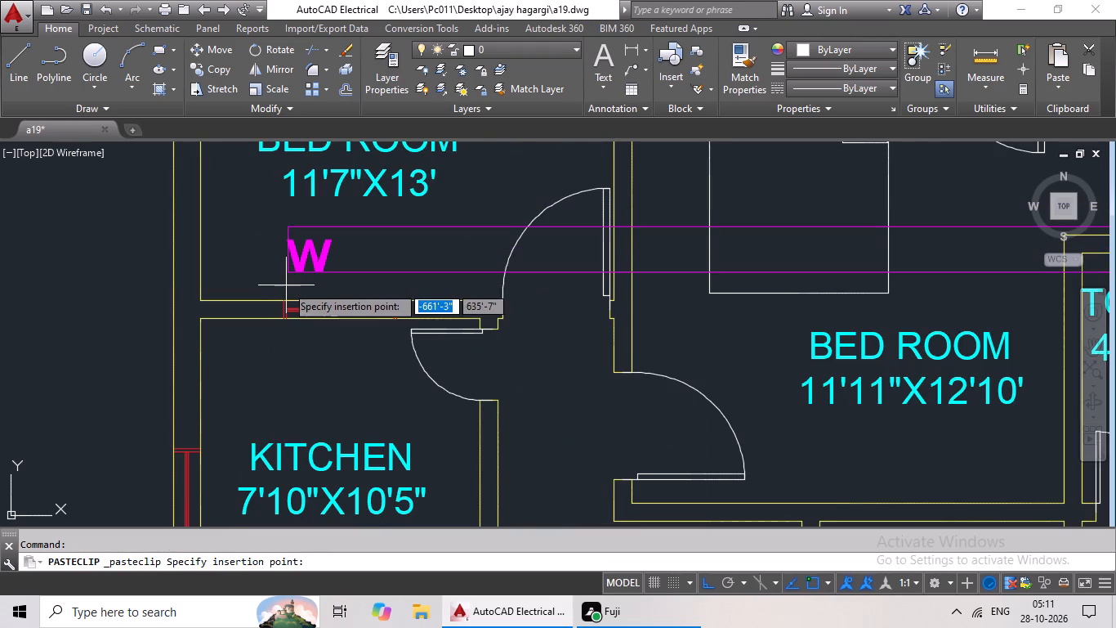
pyautogui.click(317, 294)
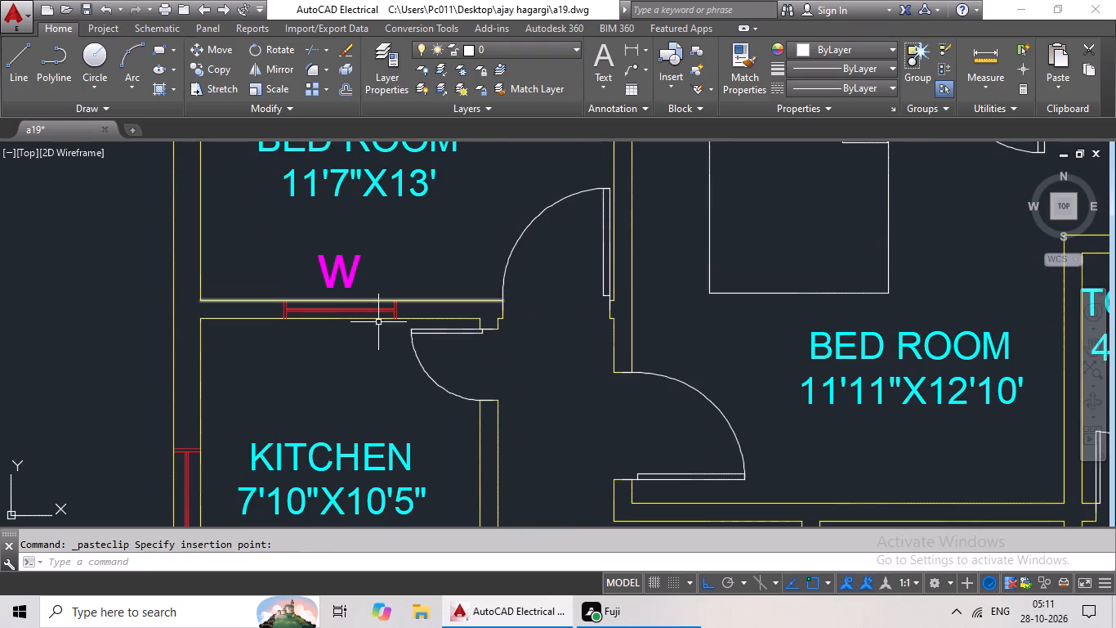
# Paste a copy of the magenta W label outside the kitchen's left-wall window.
pyautogui.hotkey('ctrl', 'c')
pyautogui.hotkey('ctrl', 'v')
pyautogui.keyDown('ctrl'); pyautogui.moveTo(318, 371); pyautogui.dragTo(366, 248, button='middle'); pyautogui.keyUp('ctrl')
pyautogui.moveTo(300, 354); pyautogui.dragTo(338, 290, button='middle')
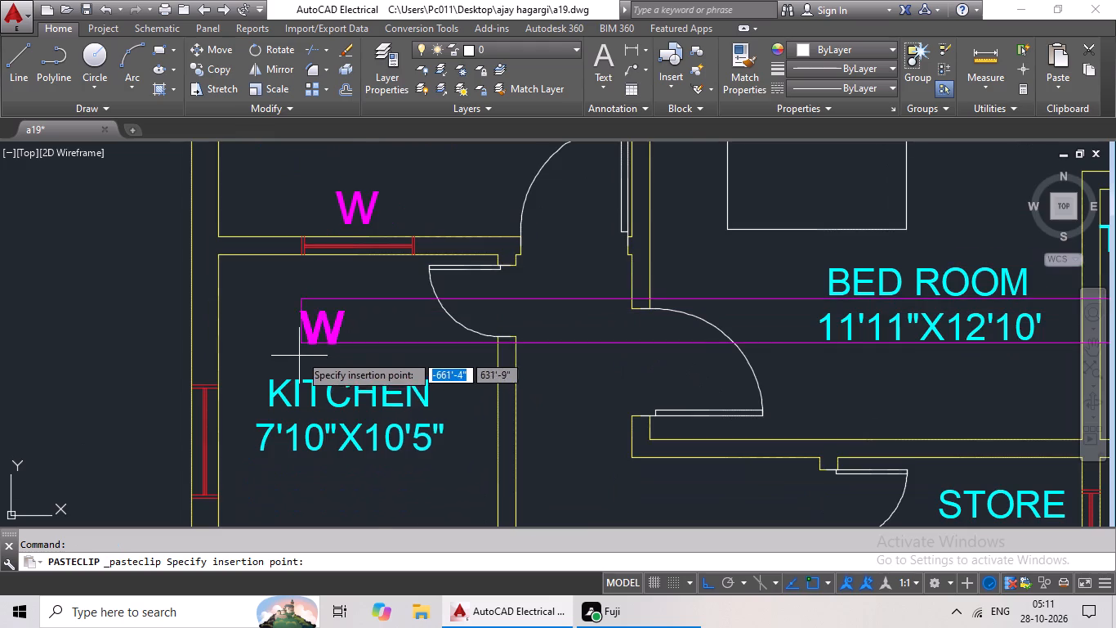
pyautogui.moveTo(338, 290); pyautogui.dragTo(361, 247, button='middle')
pyautogui.click(192, 371)
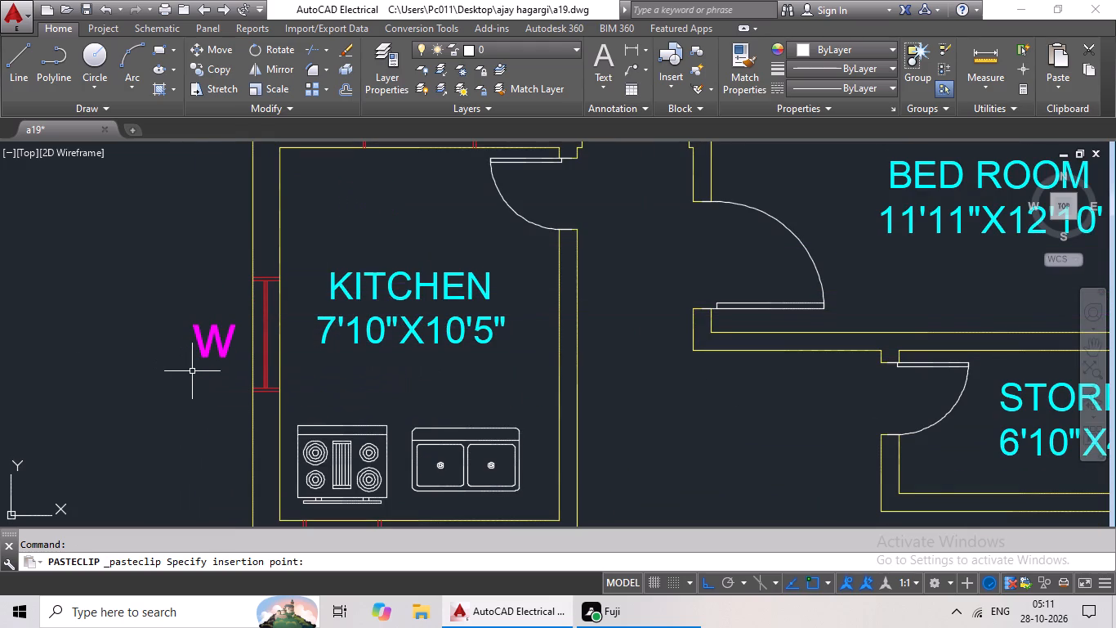
# Paste a copy of the W label just below the drawing room's bottom-wall window, above the LAWN AREA text.
pyautogui.hotkey('ctrl', 'c')
pyautogui.hotkey('ctrl', 'v')
pyautogui.keyDown('ctrl'); pyautogui.scroll(-1, 295, 341); pyautogui.keyUp('ctrl')
pyautogui.moveTo(404, 367); pyautogui.dragTo(257, 370, button='middle')
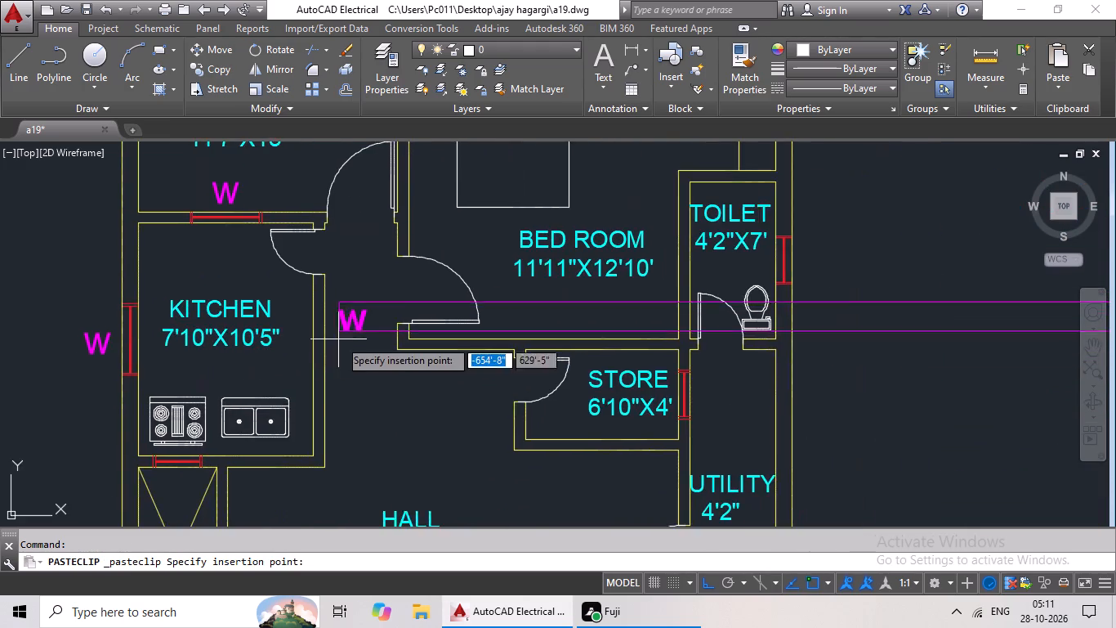
pyautogui.scroll(-2, 339, 339)
pyautogui.moveTo(368, 353); pyautogui.dragTo(308, 353, button='middle')
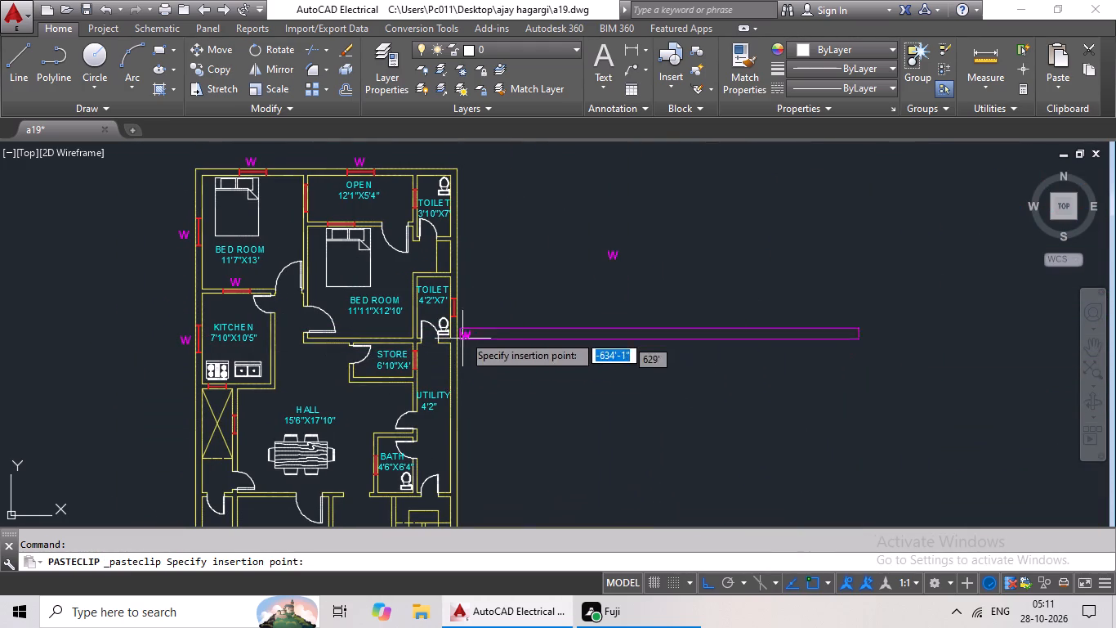
pyautogui.moveTo(466, 380); pyautogui.dragTo(484, 345, button='middle')
pyautogui.moveTo(444, 384); pyautogui.dragTo(469, 341, button='middle')
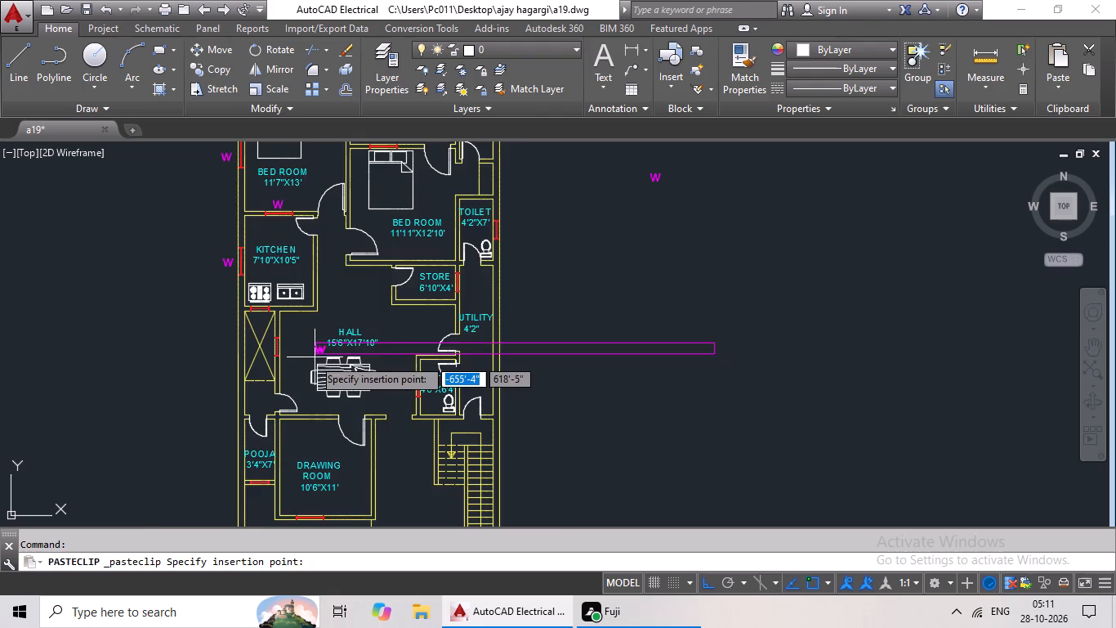
pyautogui.scroll(4, 308, 359)
pyautogui.scroll(-3, 252, 347)
pyautogui.moveTo(254, 348); pyautogui.dragTo(327, 334, button='middle')
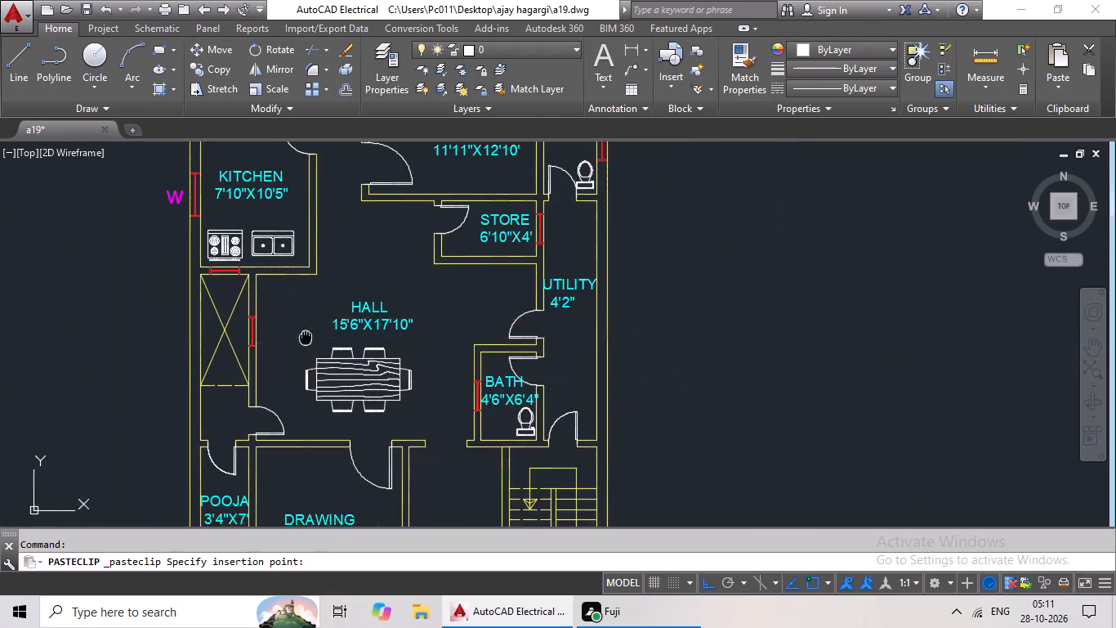
pyautogui.moveTo(327, 334); pyautogui.dragTo(391, 309, button='middle')
pyautogui.moveTo(302, 406); pyautogui.dragTo(349, 244, button='middle')
pyautogui.moveTo(357, 345); pyautogui.dragTo(372, 268, button='middle')
pyautogui.scroll(3, 468, 375)
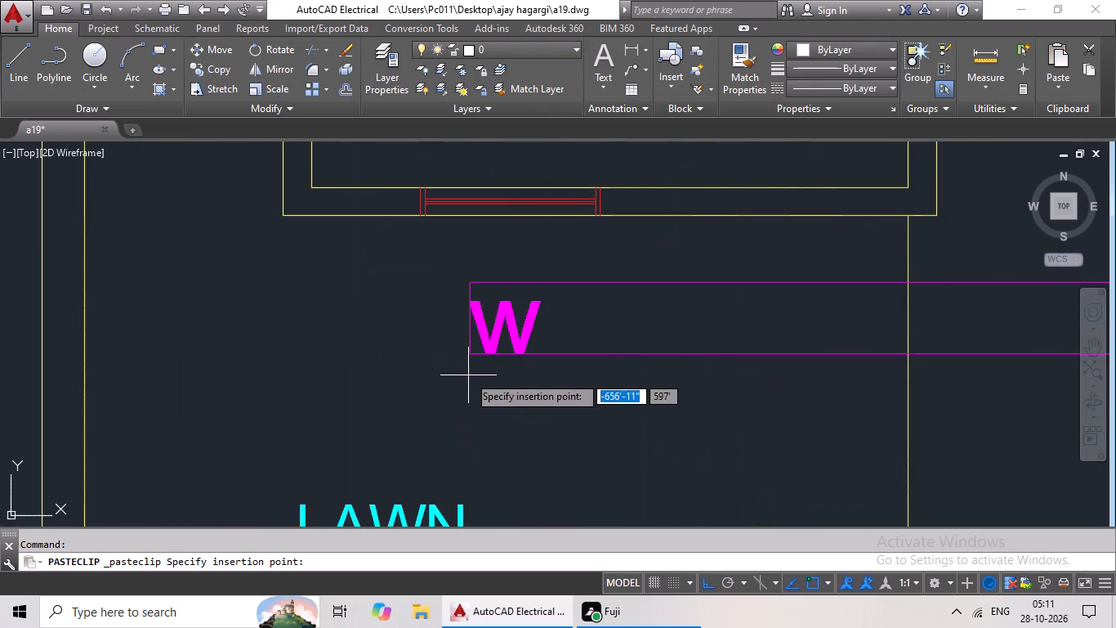
pyautogui.click(478, 324)
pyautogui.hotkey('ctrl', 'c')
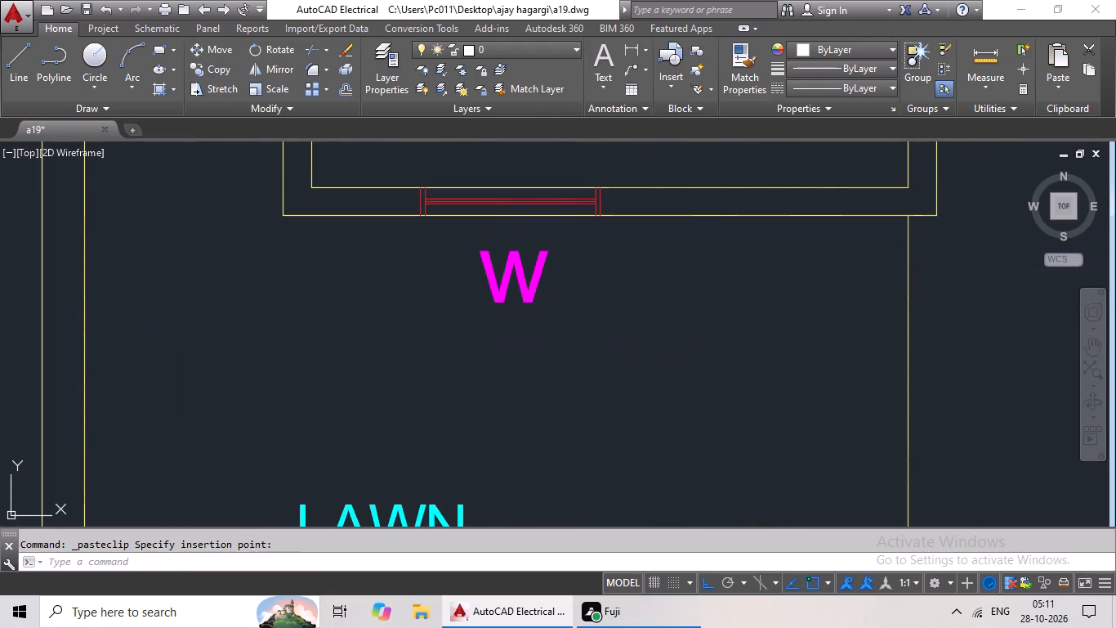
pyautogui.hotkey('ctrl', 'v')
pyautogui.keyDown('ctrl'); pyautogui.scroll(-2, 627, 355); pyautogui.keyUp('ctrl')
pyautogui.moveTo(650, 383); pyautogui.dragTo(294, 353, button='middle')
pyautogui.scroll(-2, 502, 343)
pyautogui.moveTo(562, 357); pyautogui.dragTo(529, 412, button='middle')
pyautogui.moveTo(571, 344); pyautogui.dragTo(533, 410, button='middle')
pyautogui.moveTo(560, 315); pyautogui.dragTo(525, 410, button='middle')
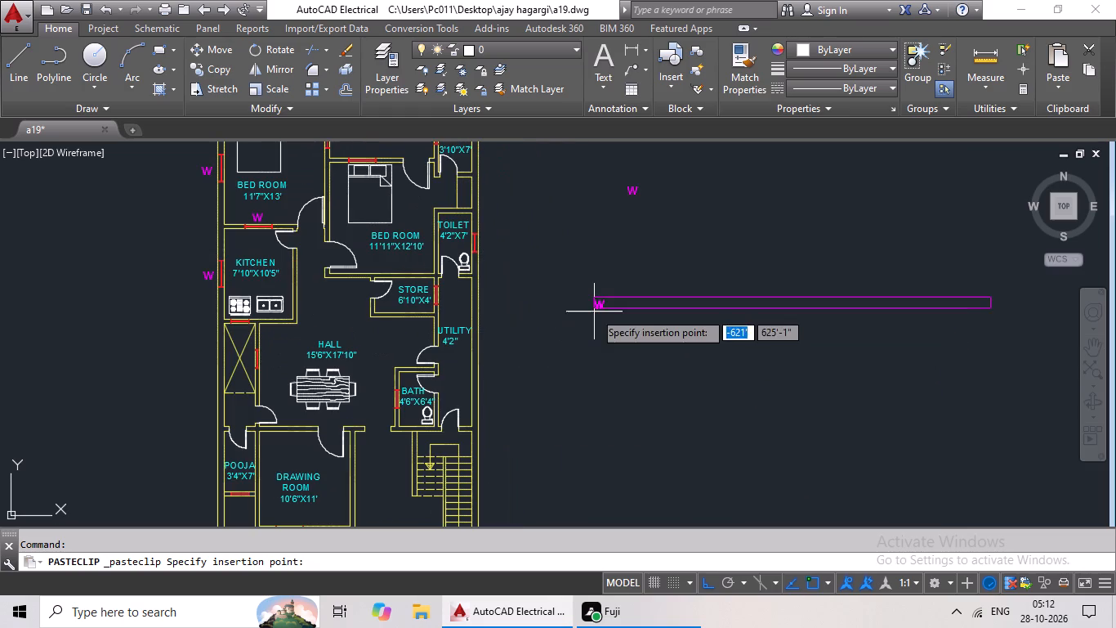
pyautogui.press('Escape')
# Change the text of the spare W label standing outside the plan to V.
pyautogui.scroll(2, 637, 177)
pyautogui.doubleClick(628, 211)
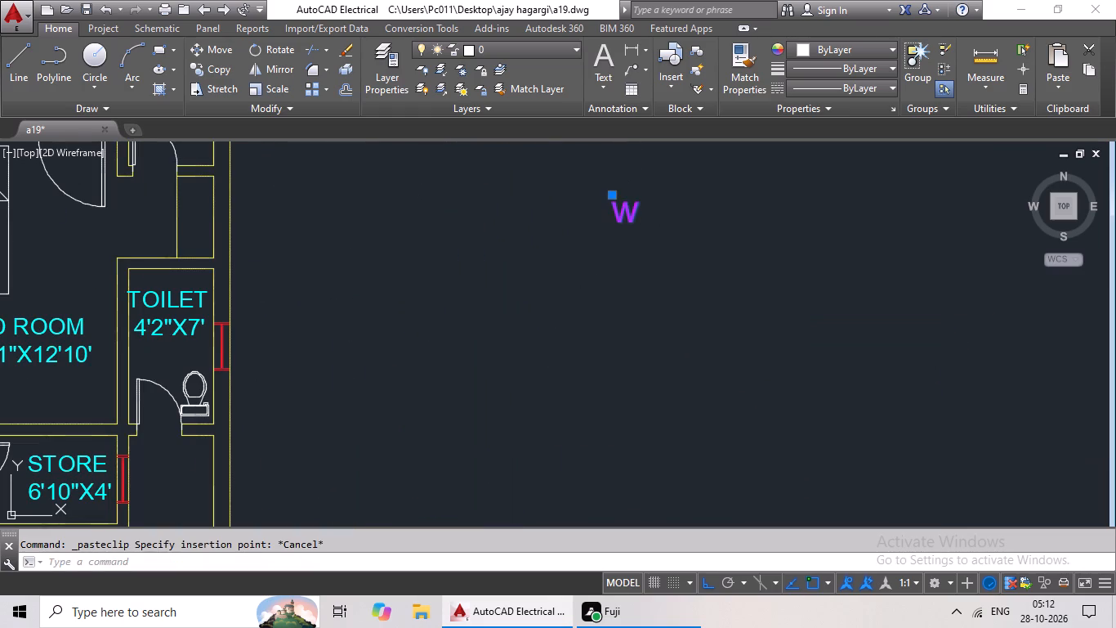
pyautogui.press('BackSpace')
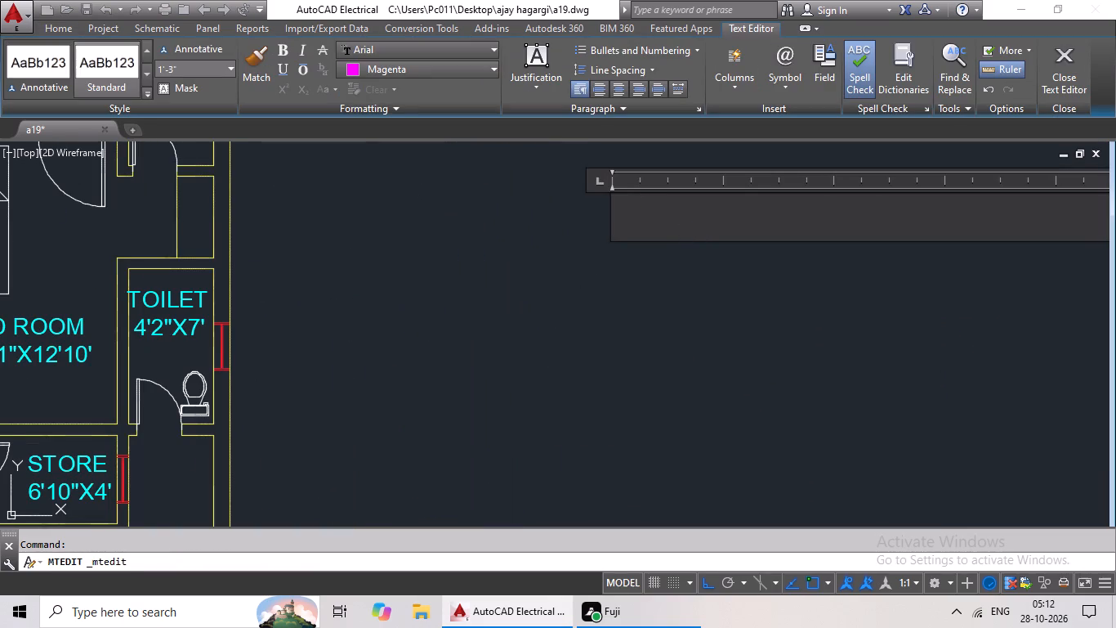
pyautogui.hotkey('shift', 'v')
pyautogui.press('BackSpace')
pyautogui.press('BackSpace')
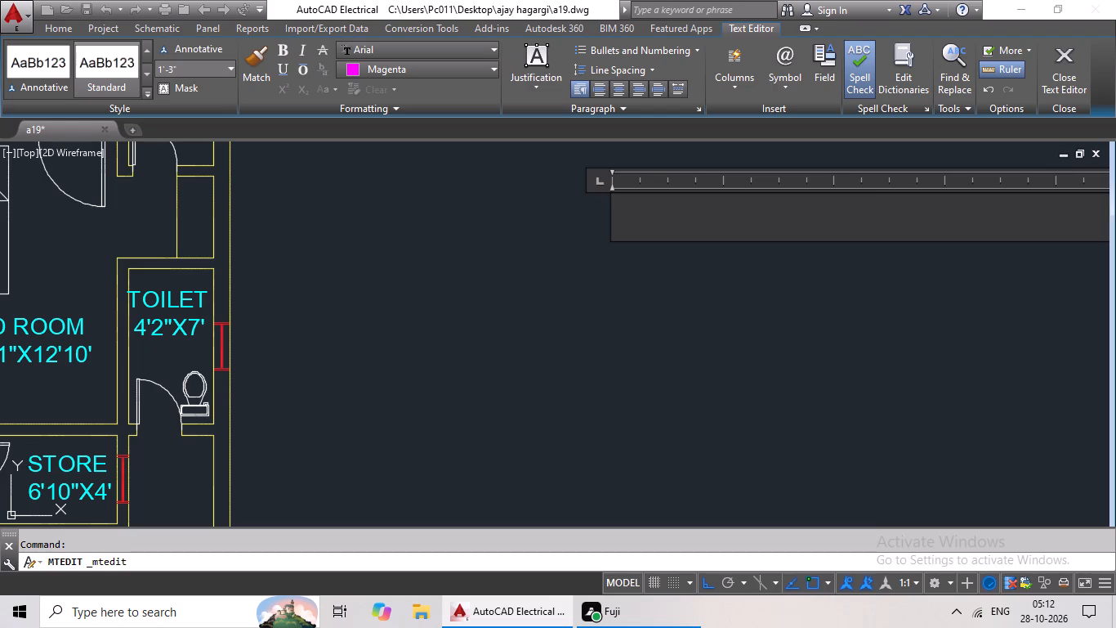
pyautogui.hotkey('shift', 'v')
pyautogui.press('BackSpace')
pyautogui.hotkey('shift', 'v')
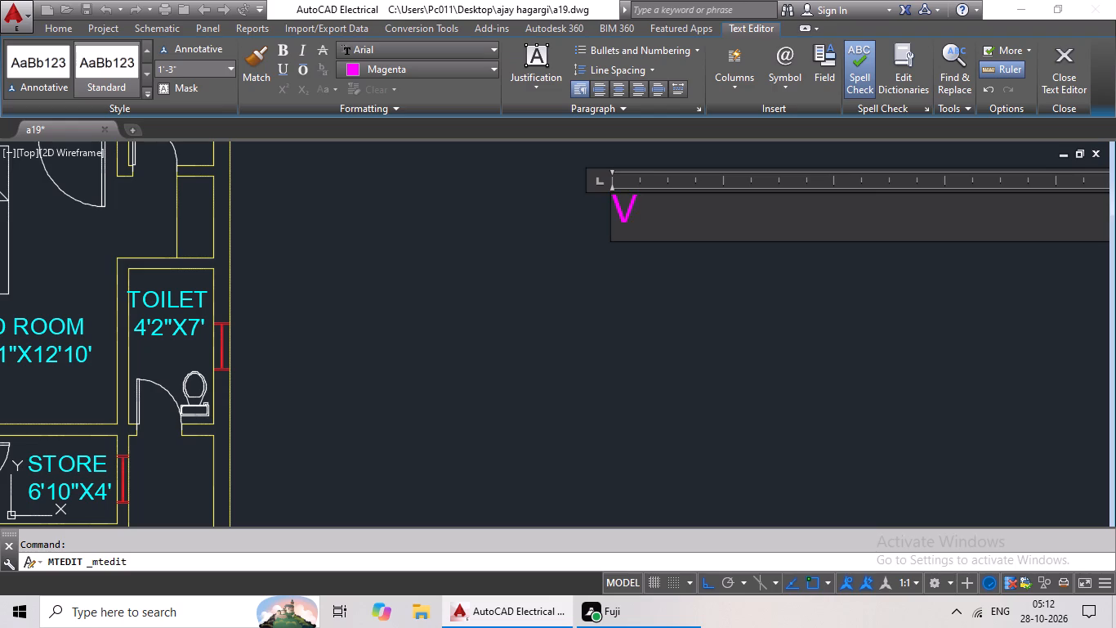
pyautogui.click(625, 301)
# Copy the spare V label and paste it outside the outer-wall window of the 4'2"X7' toilet.
pyautogui.click(623, 209)
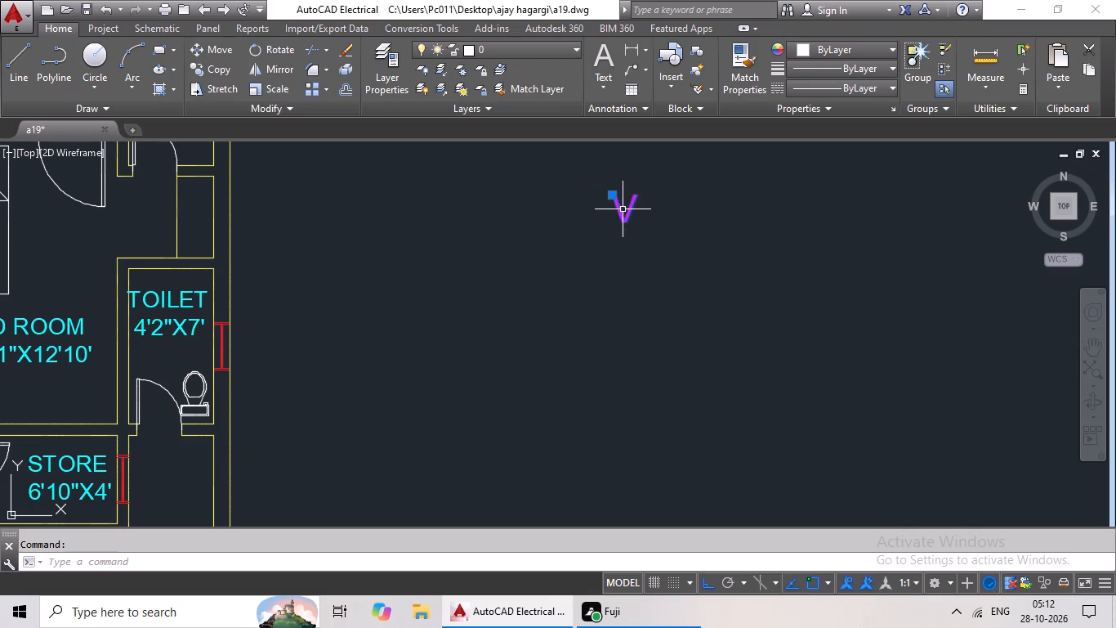
pyautogui.hotkey('ctrl', 'c')
pyautogui.hotkey('ctrl', 'v')
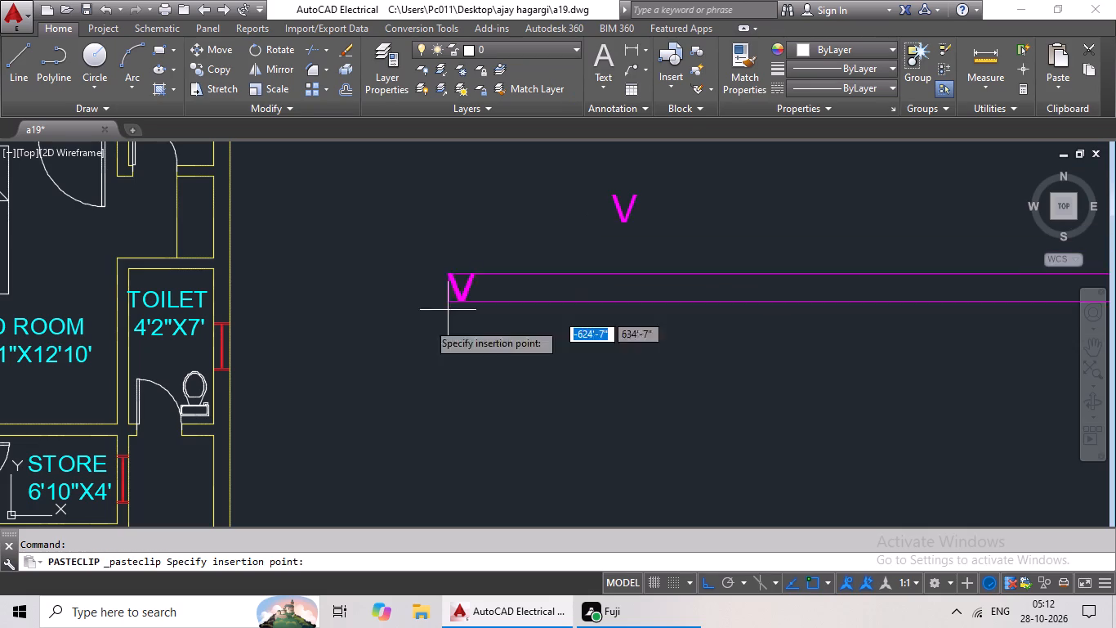
pyautogui.scroll(3, 229, 372)
pyautogui.click(249, 367)
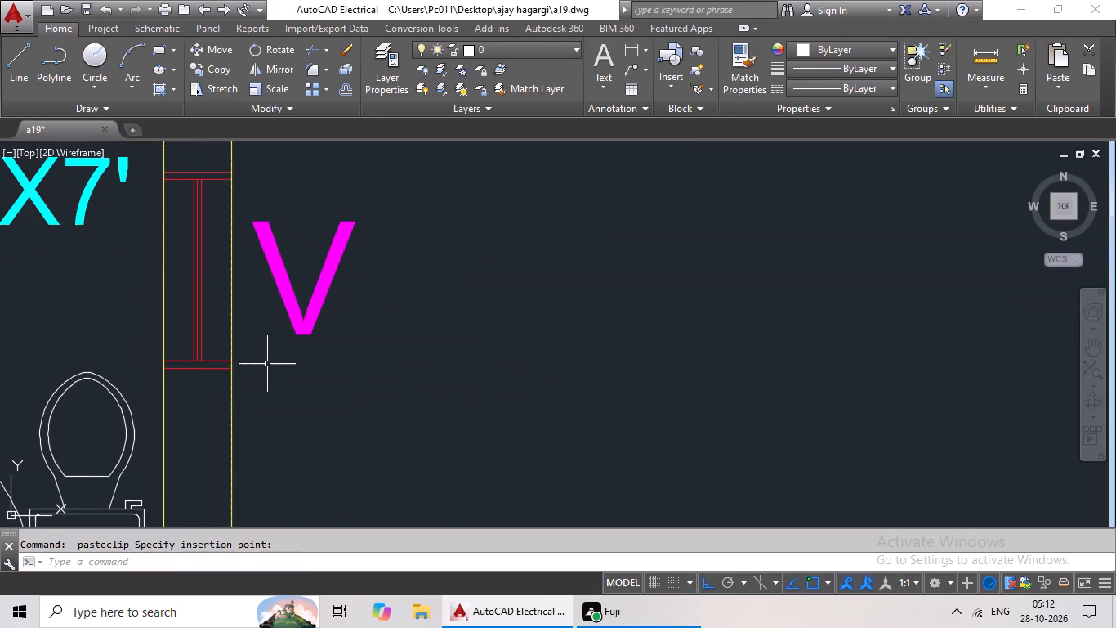
# Paste a copy of the V label on the utility side of the store room's window.
pyautogui.hotkey('ctrl', 'v')
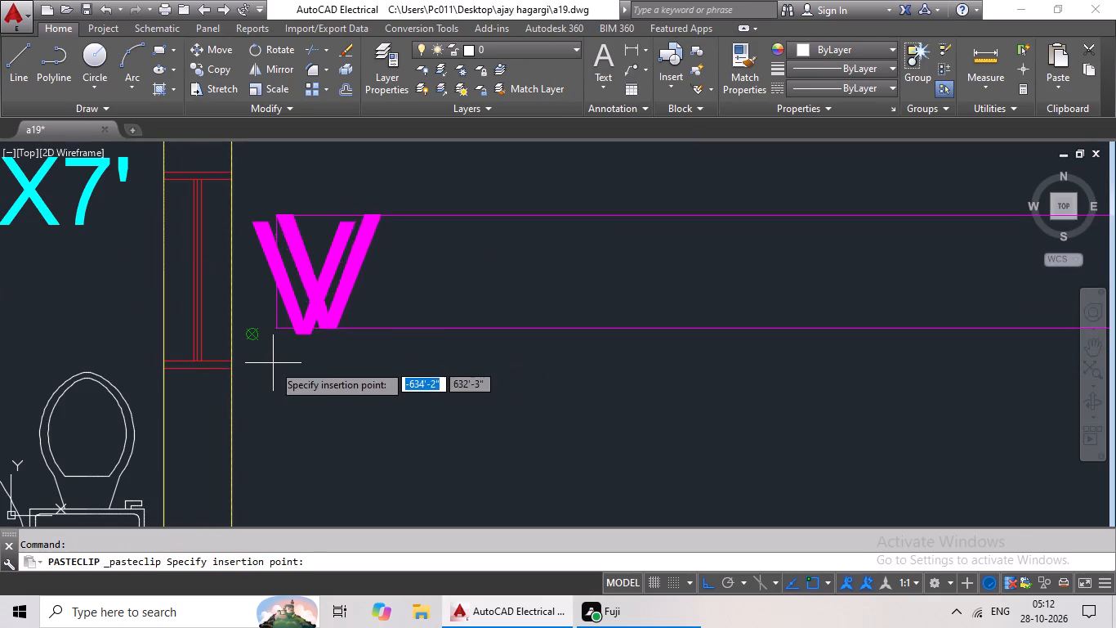
pyautogui.keyDown('ctrl'); pyautogui.scroll(-2, 280, 422); pyautogui.keyUp('ctrl')
pyautogui.keyDown('ctrl'); pyautogui.moveTo(284, 421); pyautogui.dragTo(351, 266, button='middle'); pyautogui.keyUp('ctrl')
pyautogui.moveTo(354, 370); pyautogui.dragTo(374, 251, button='middle')
pyautogui.moveTo(341, 380); pyautogui.dragTo(358, 337, button='middle')
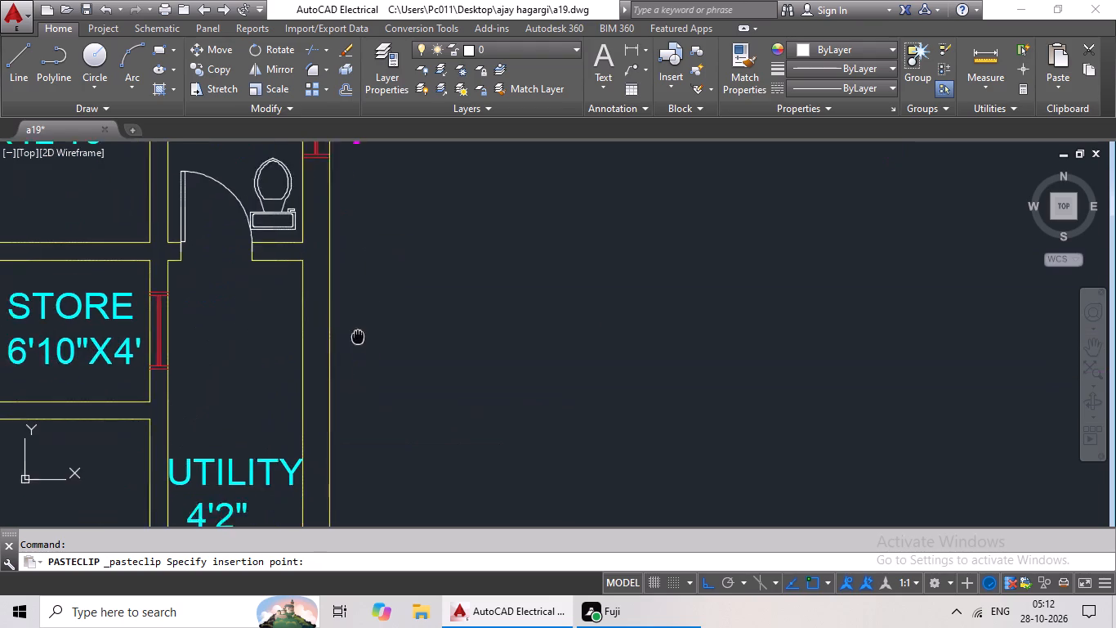
pyautogui.moveTo(358, 337); pyautogui.dragTo(372, 303, button='middle')
pyautogui.click(208, 330)
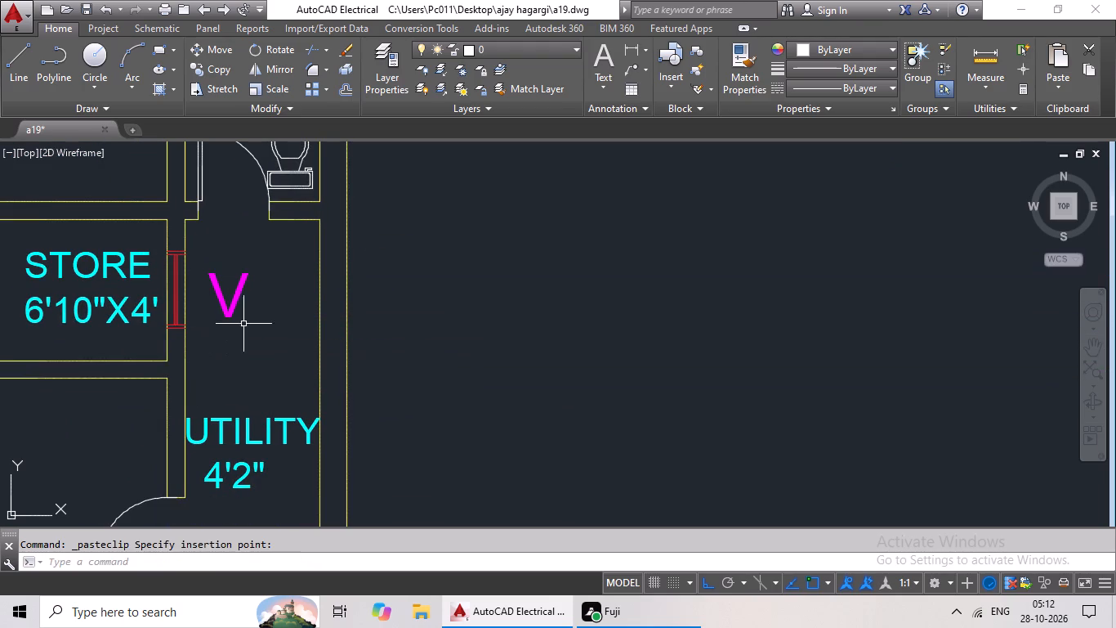
# Paste a copy of the V label on the hall side of the bath's window.
pyautogui.hotkey('ctrl', 'v')
pyautogui.scroll(-2, 324, 328)
pyautogui.moveTo(326, 330); pyautogui.dragTo(374, 238, button='middle')
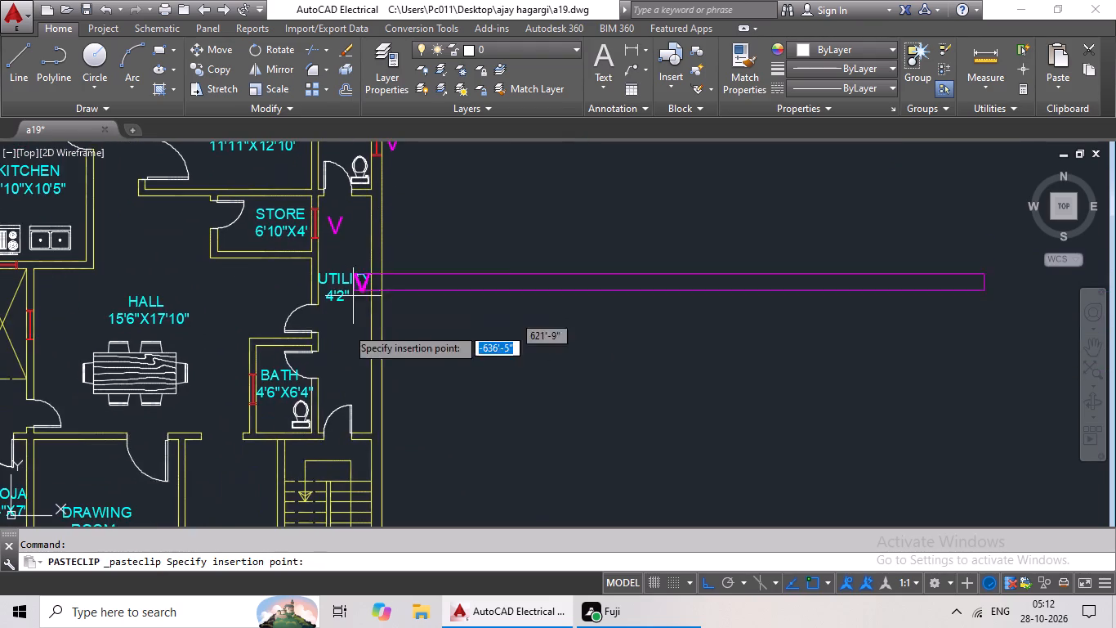
pyautogui.moveTo(341, 333); pyautogui.dragTo(377, 270, button='middle')
pyautogui.scroll(3, 246, 343)
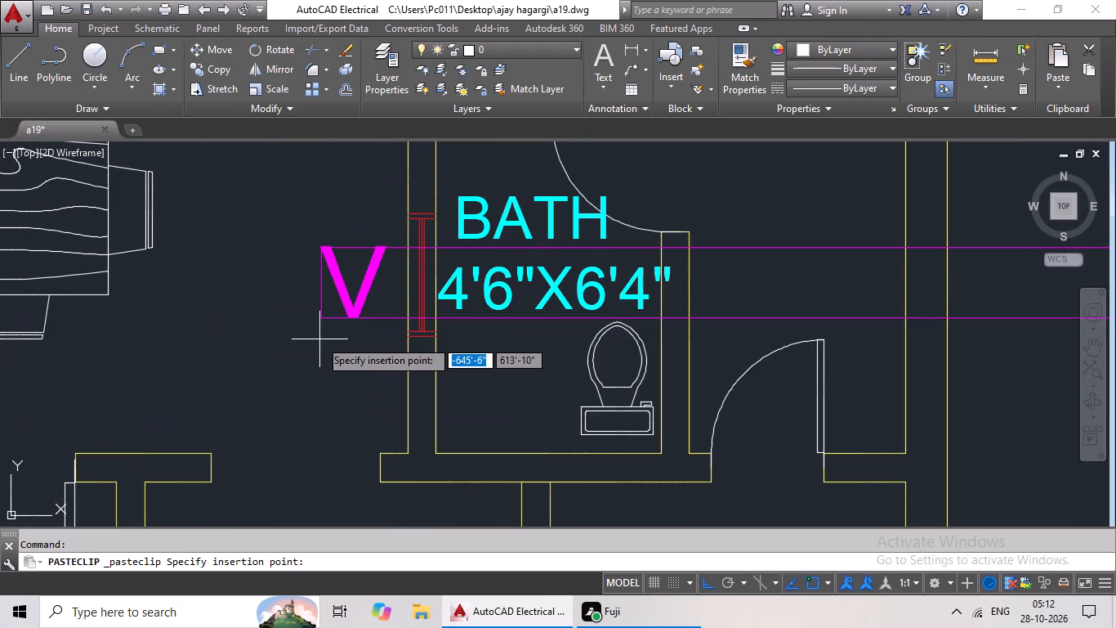
pyautogui.click(322, 339)
# Paste a copy of the V label just below the pooja room's bottom-wall window.
pyautogui.hotkey('ctrl', 'v')
pyautogui.scroll(-2, 325, 328)
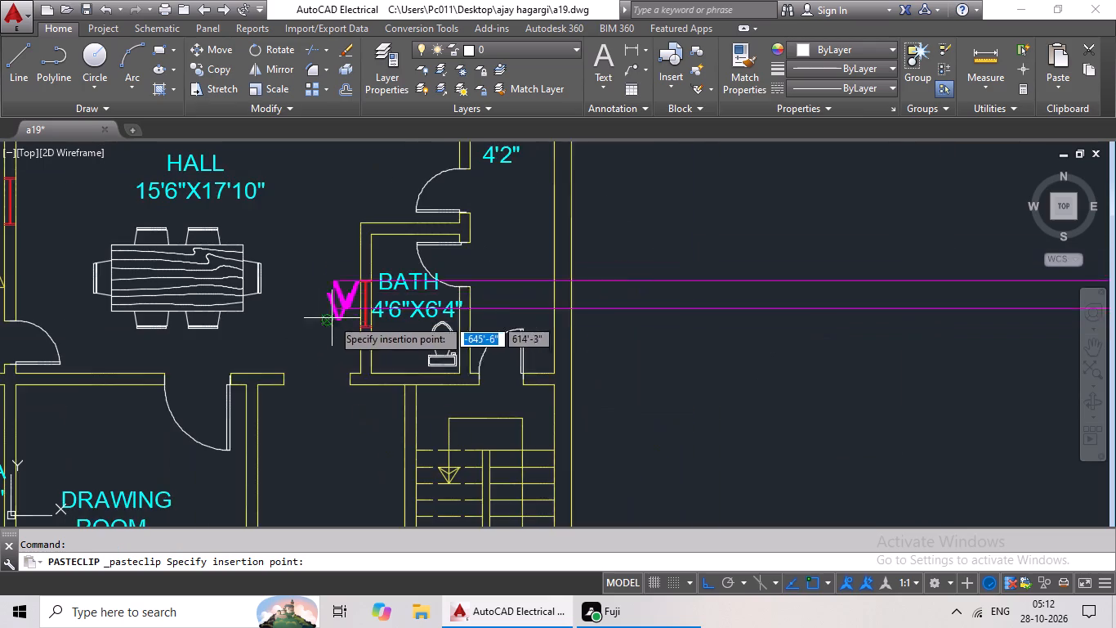
pyautogui.moveTo(316, 339); pyautogui.dragTo(353, 307, button='middle')
pyautogui.moveTo(302, 379); pyautogui.dragTo(378, 309, button='middle')
pyautogui.scroll(-1, 380, 315)
pyautogui.moveTo(350, 356); pyautogui.dragTo(409, 295, button='middle')
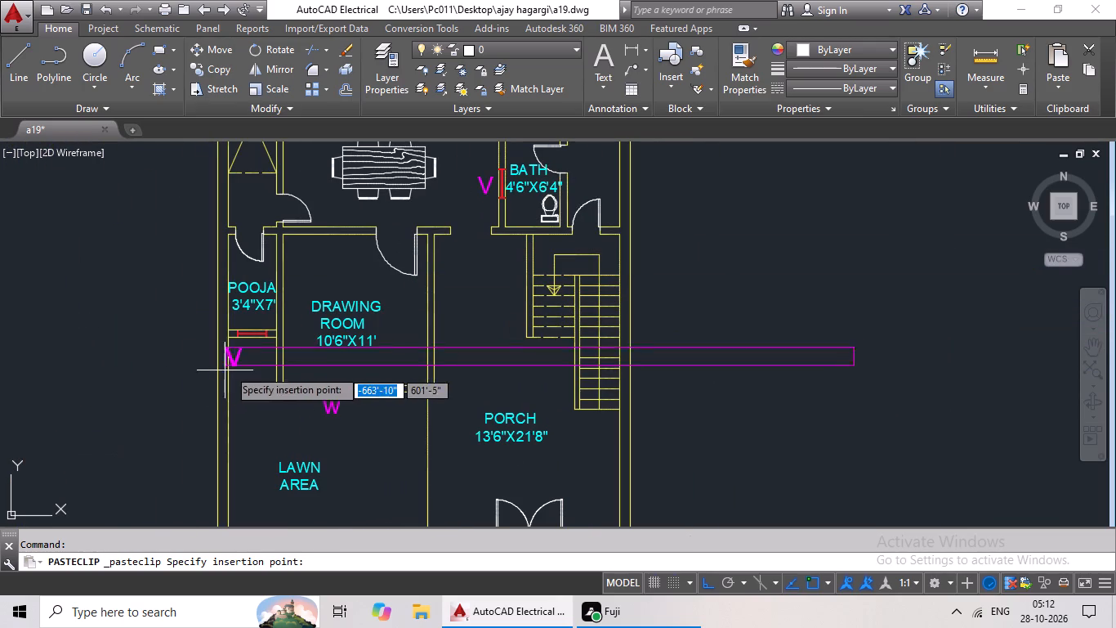
pyautogui.click(244, 368)
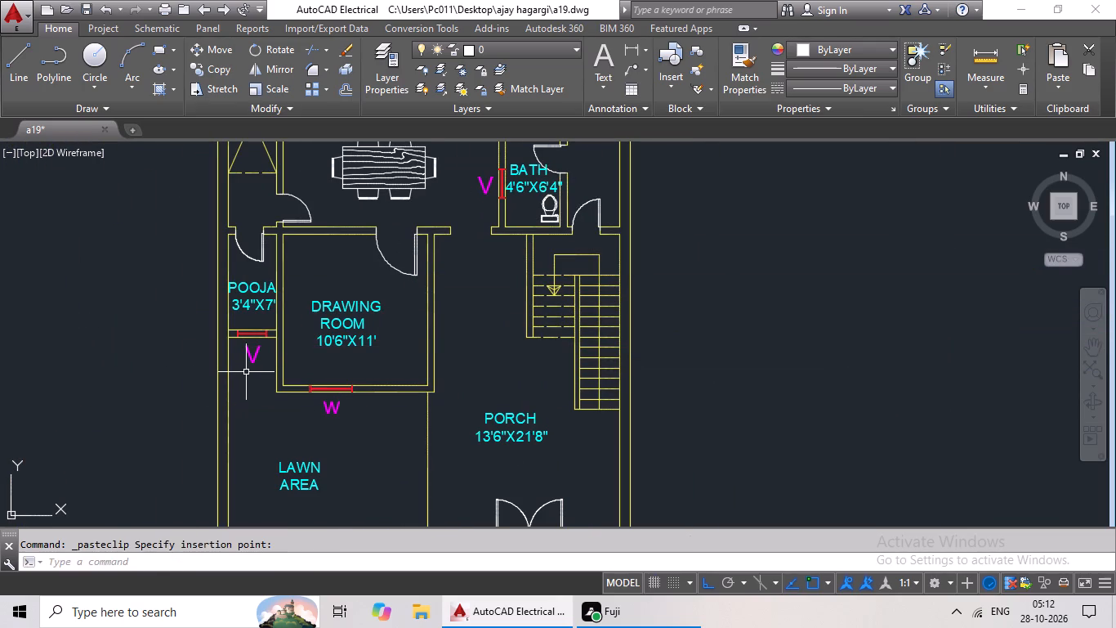
# Paste a copy of the V label inside the hall, beside the window in its wall with the crossed rectangle.
pyautogui.hotkey('ctrl', 'c')
pyautogui.hotkey('ctrl', 'v')
pyautogui.keyDown('ctrl'); pyautogui.scroll(-2, 245, 370); pyautogui.keyUp('ctrl')
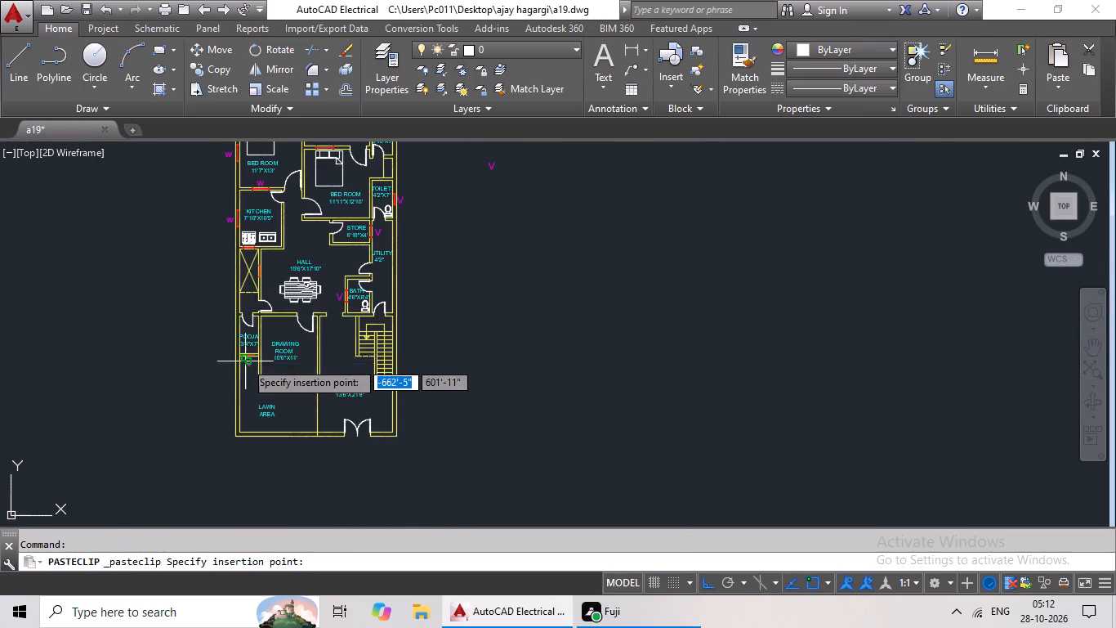
pyautogui.scroll(3, 272, 277)
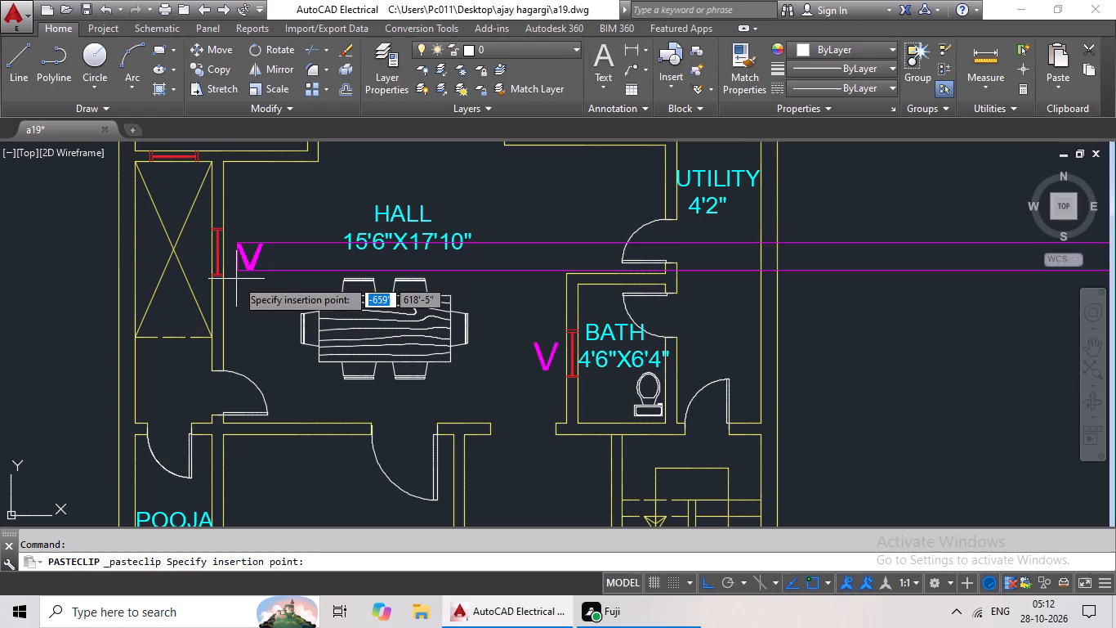
pyautogui.click(236, 279)
# Paste a copy of the V label just below the kitchen's bottom-wall window, inside the crossed rectangle.
pyautogui.hotkey('ctrl', 'v')
pyautogui.moveTo(236, 277); pyautogui.dragTo(254, 369, button='middle')
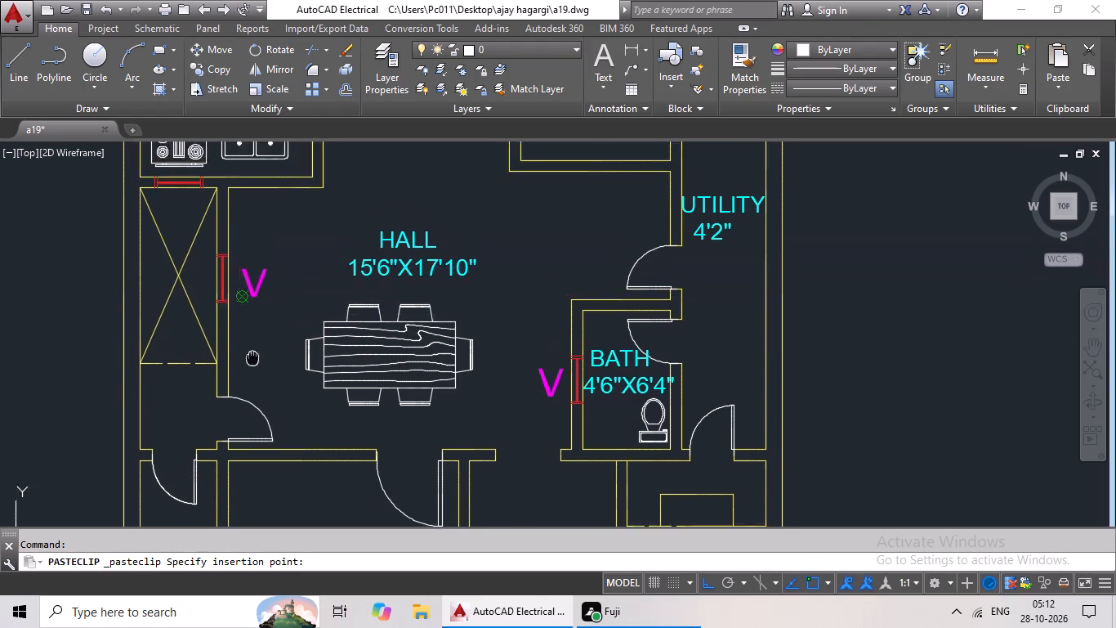
pyautogui.moveTo(254, 369); pyautogui.dragTo(260, 395, button='middle')
pyautogui.click(188, 323)
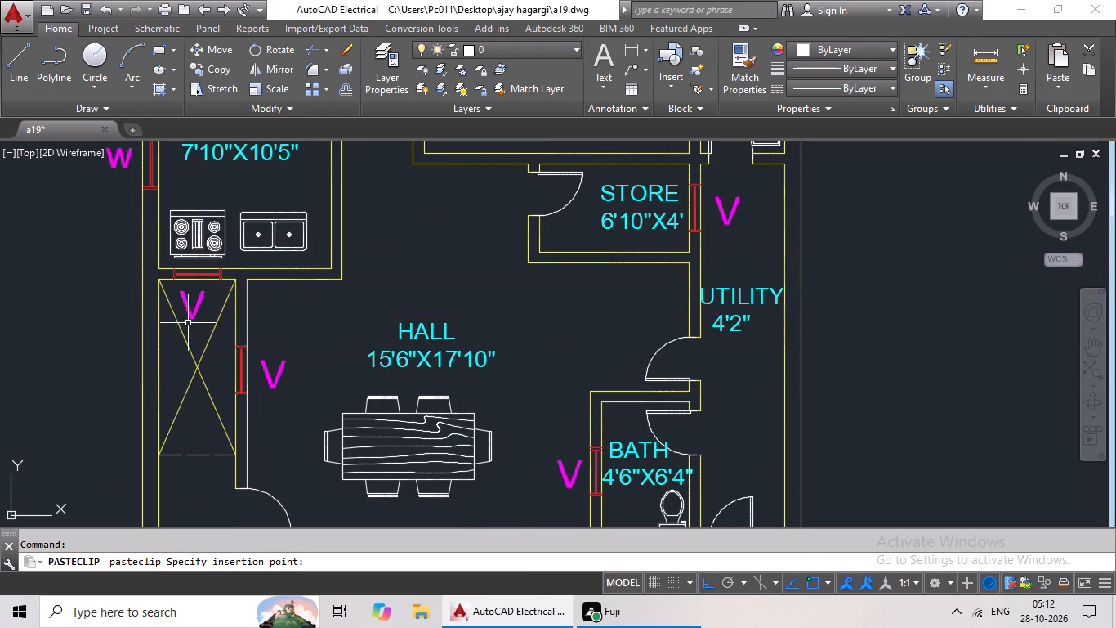
# Delete the six existing W labels beside the kitchen, 11'7"X13' bedroom, open area and drawing room windows.
pyautogui.scroll(-2, 256, 321)
pyautogui.moveTo(295, 309); pyautogui.dragTo(273, 346, button='middle')
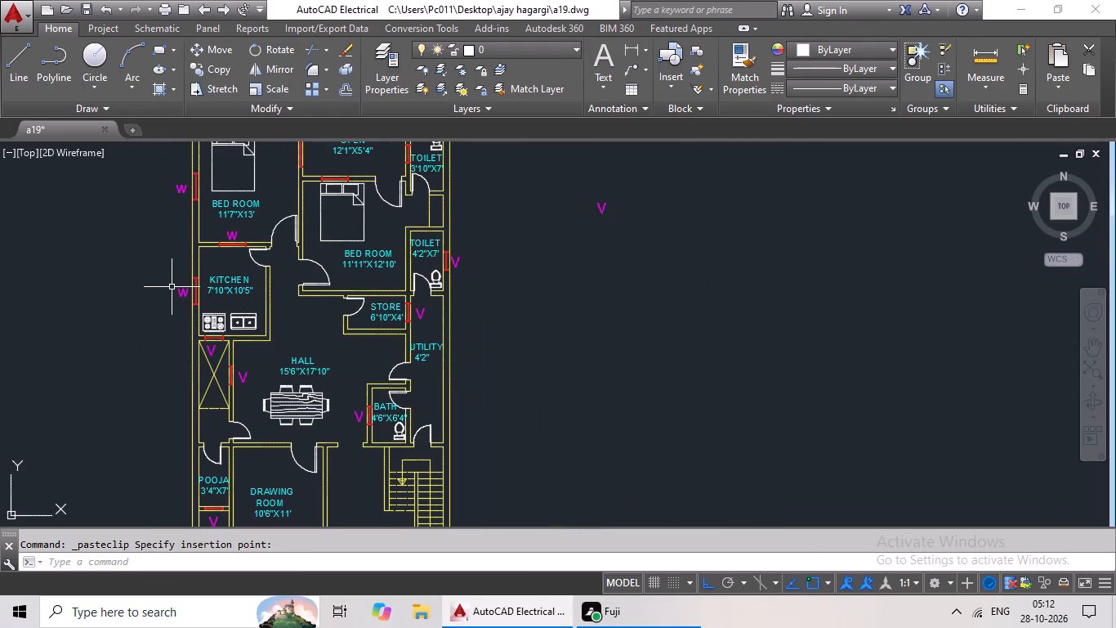
pyautogui.click(181, 291)
pyautogui.click(234, 235)
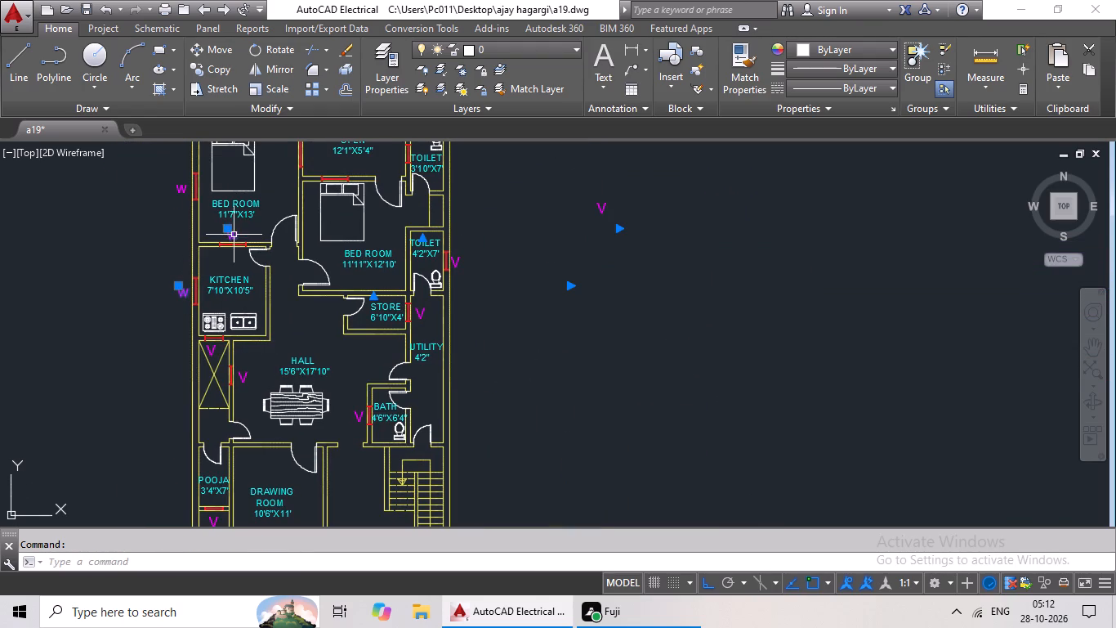
pyautogui.click(177, 188)
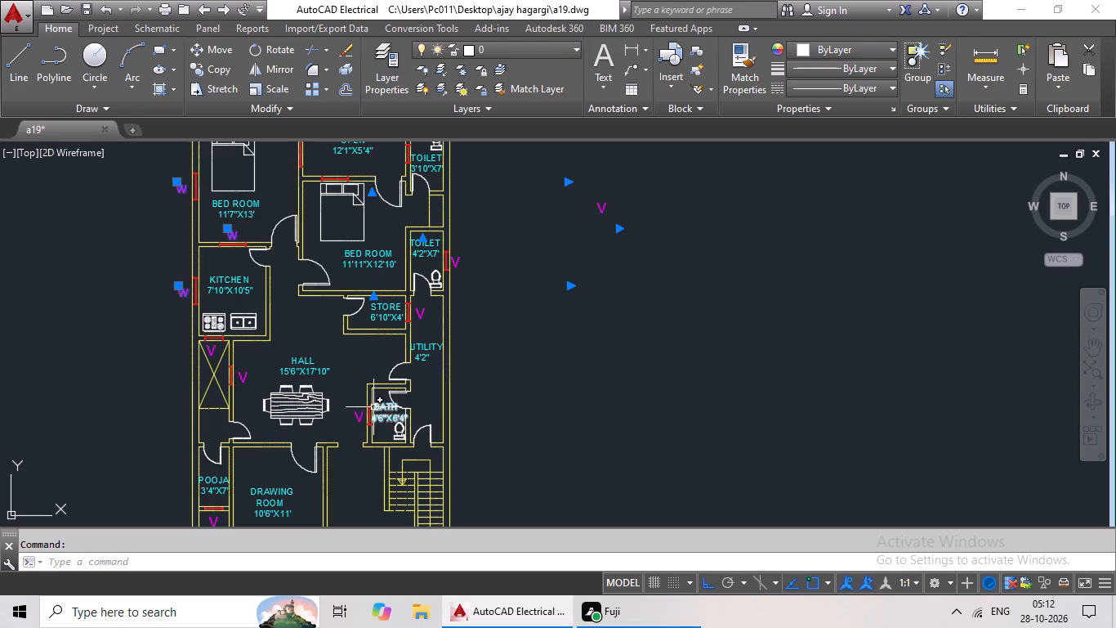
pyautogui.moveTo(363, 396); pyautogui.dragTo(368, 279, button='middle')
pyautogui.scroll(-2, 361, 306)
pyautogui.scroll(4, 332, 351)
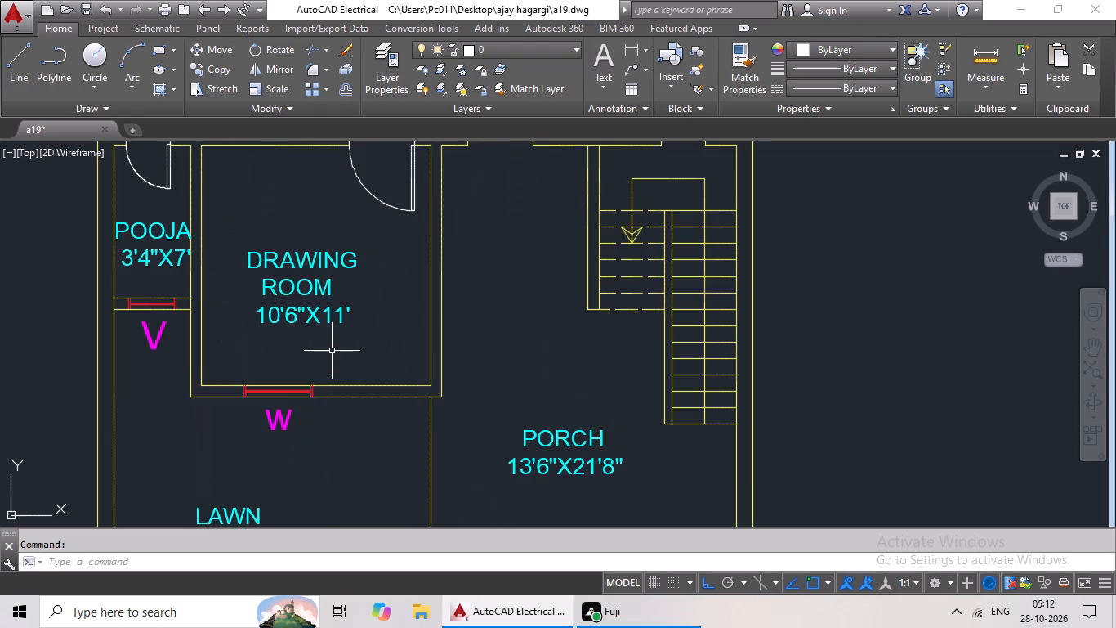
pyautogui.click(283, 421)
pyautogui.scroll(-3, 386, 326)
pyautogui.moveTo(404, 289); pyautogui.dragTo(371, 431, button='middle')
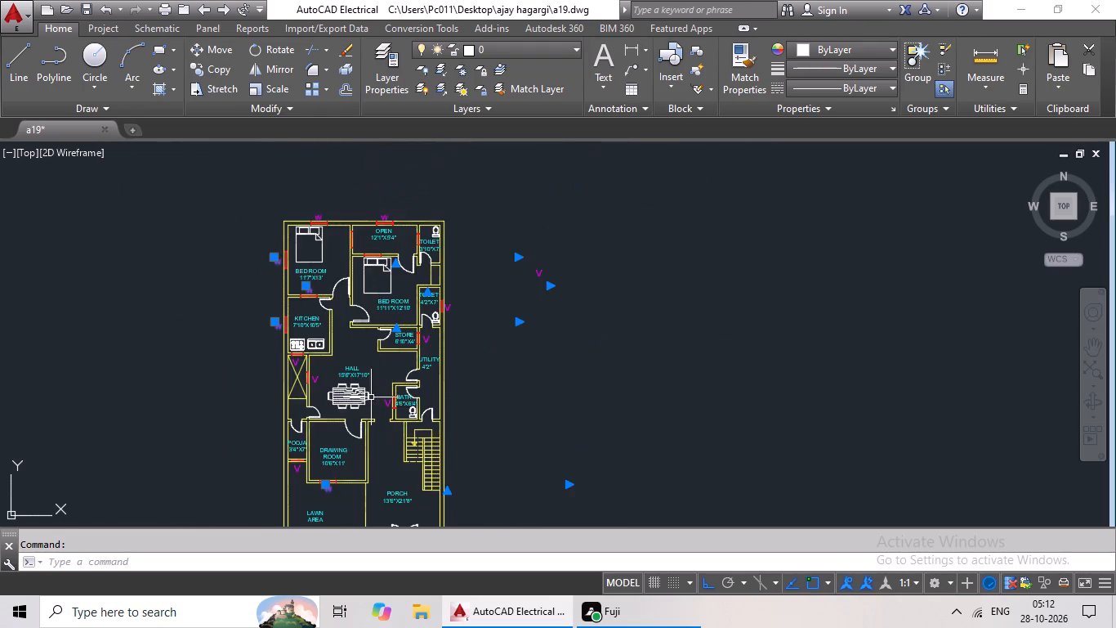
pyautogui.moveTo(364, 297); pyautogui.dragTo(354, 351, button='middle')
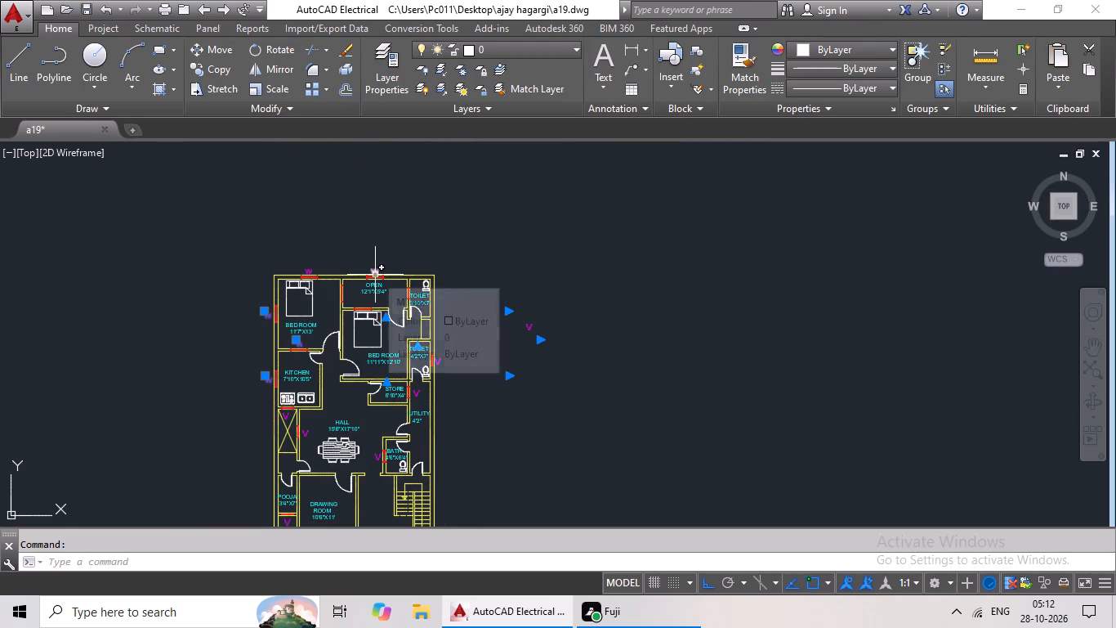
pyautogui.scroll(2, 373, 388)
pyautogui.moveTo(373, 417); pyautogui.dragTo(373, 570, button='middle')
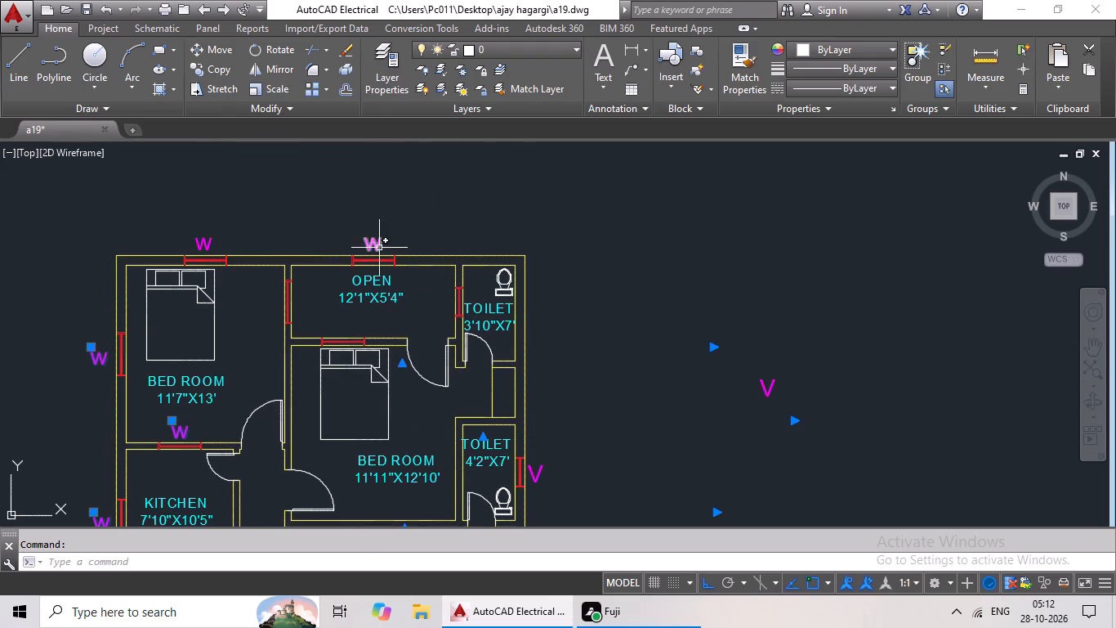
pyautogui.click(379, 247)
pyautogui.click(206, 243)
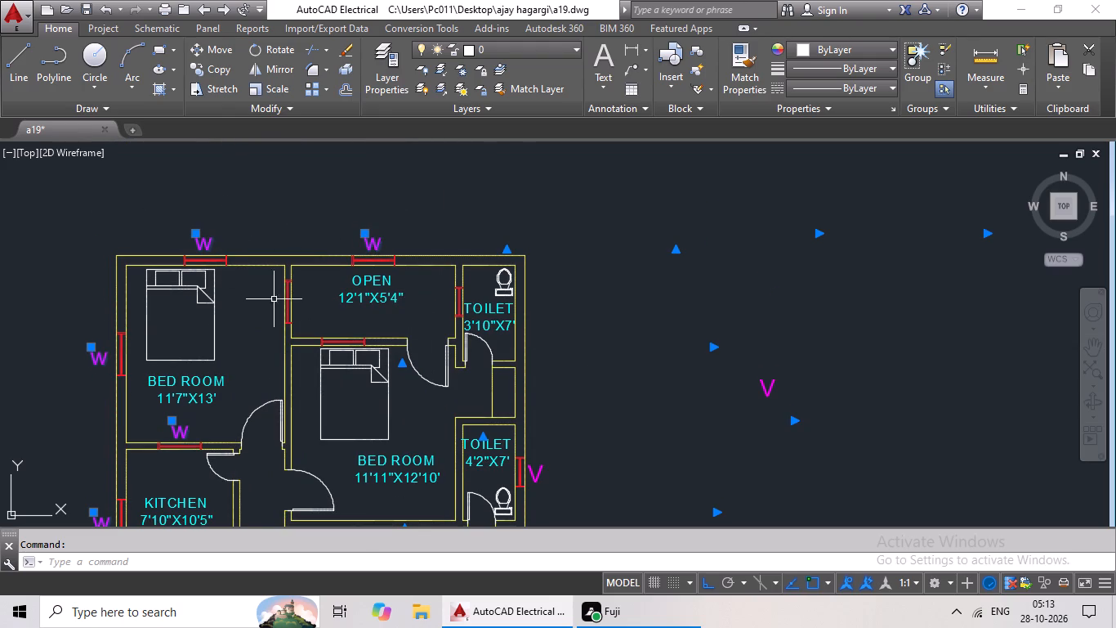
pyautogui.press('Delete')
# Change the text of the spare magenta V label outside the plan to W.
pyautogui.moveTo(562, 361); pyautogui.dragTo(360, 256, button='middle')
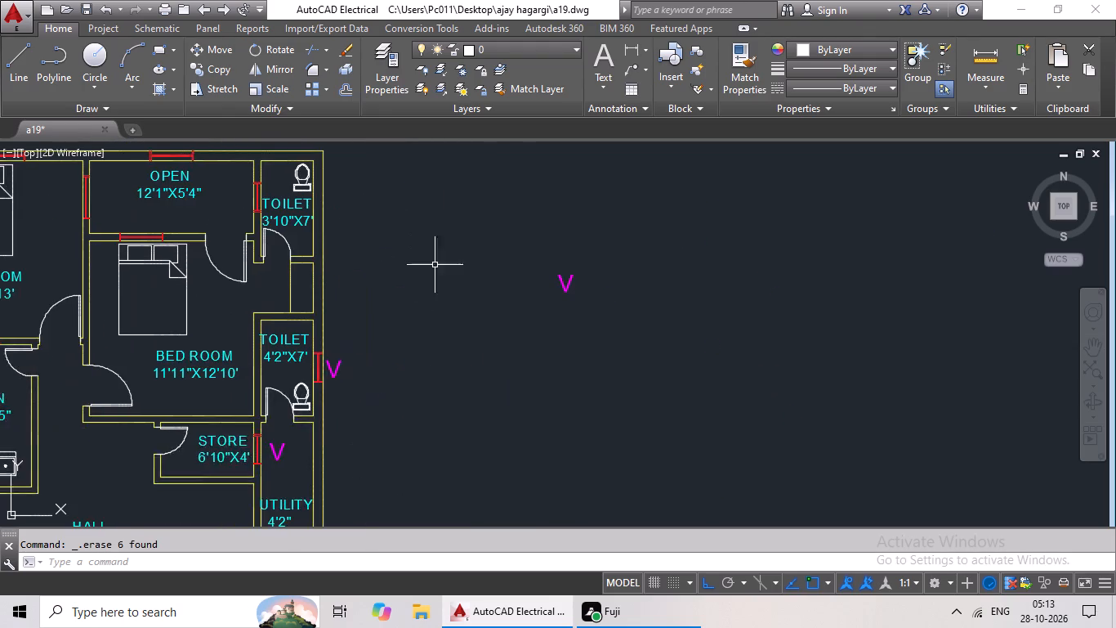
pyautogui.scroll(-1, 440, 266)
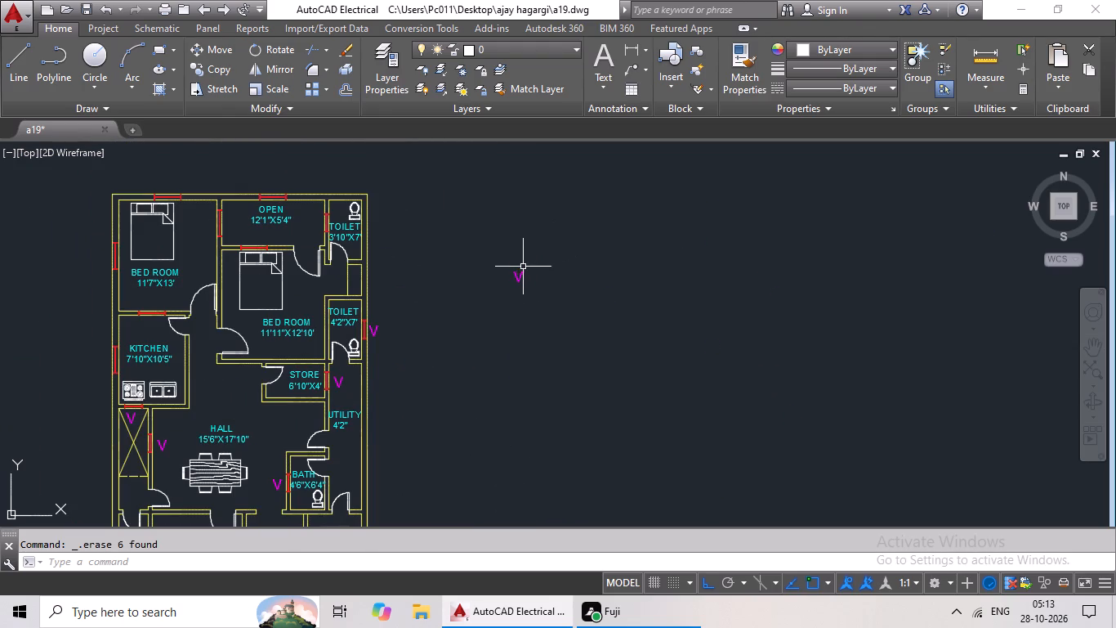
pyautogui.doubleClick(518, 279)
pyautogui.scroll(2, 523, 277)
pyautogui.click(542, 269)
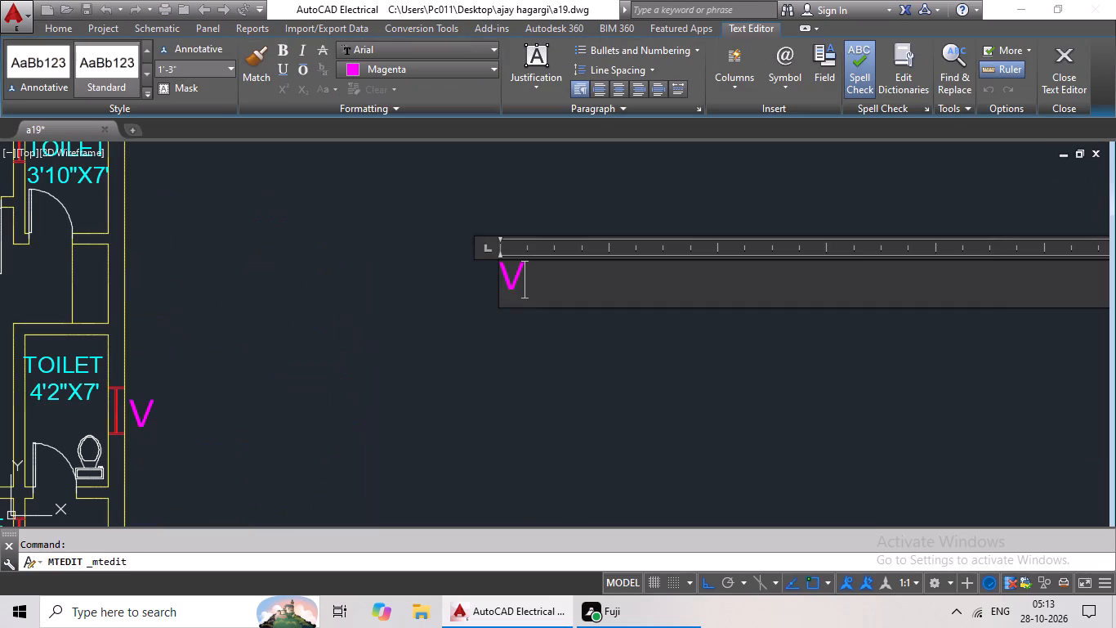
pyautogui.press('BackSpace')
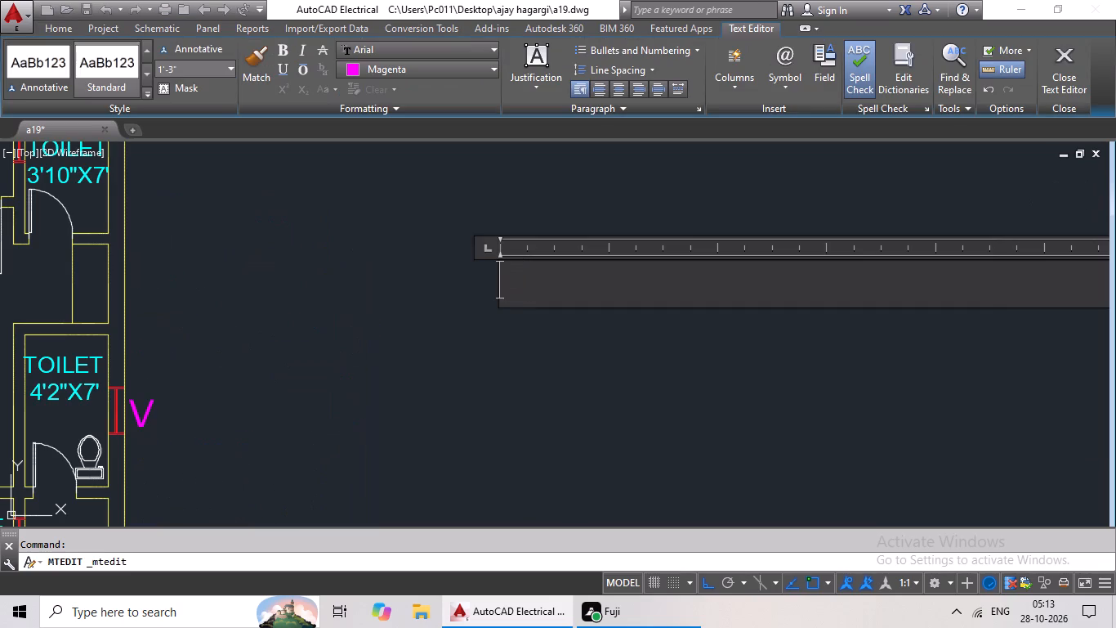
pyautogui.hotkey('shift', 'd')
pyautogui.hotkey('shift', 'BackSpace')
pyautogui.hotkey('shift', 'w')
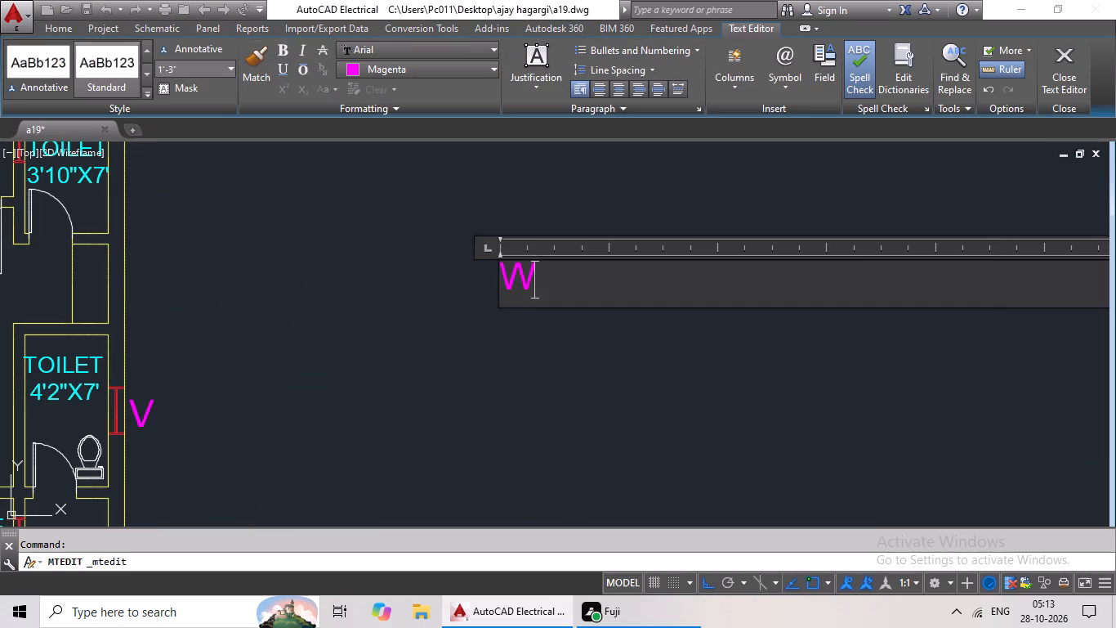
pyautogui.click(499, 357)
# Copy the spare W label and paste it inside the open area, just above the window in its bottom wall.
pyautogui.click(524, 276)
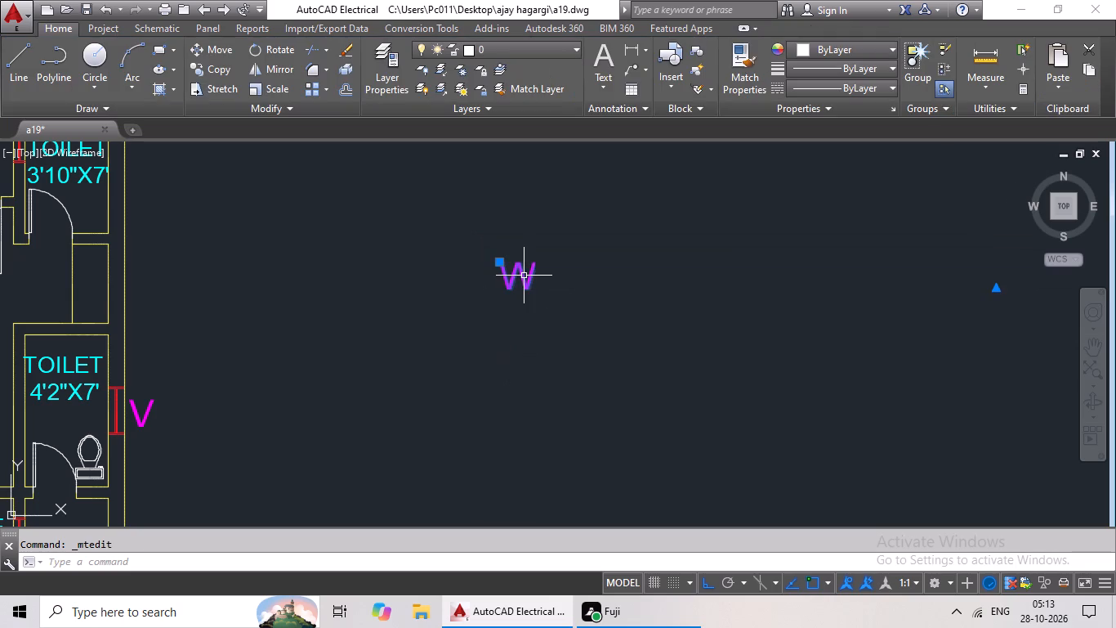
pyautogui.hotkey('ctrl', 'c')
pyautogui.hotkey('ctrl', 'v')
pyautogui.keyDown('ctrl'); pyautogui.scroll(-2, 484, 270); pyautogui.keyUp('ctrl')
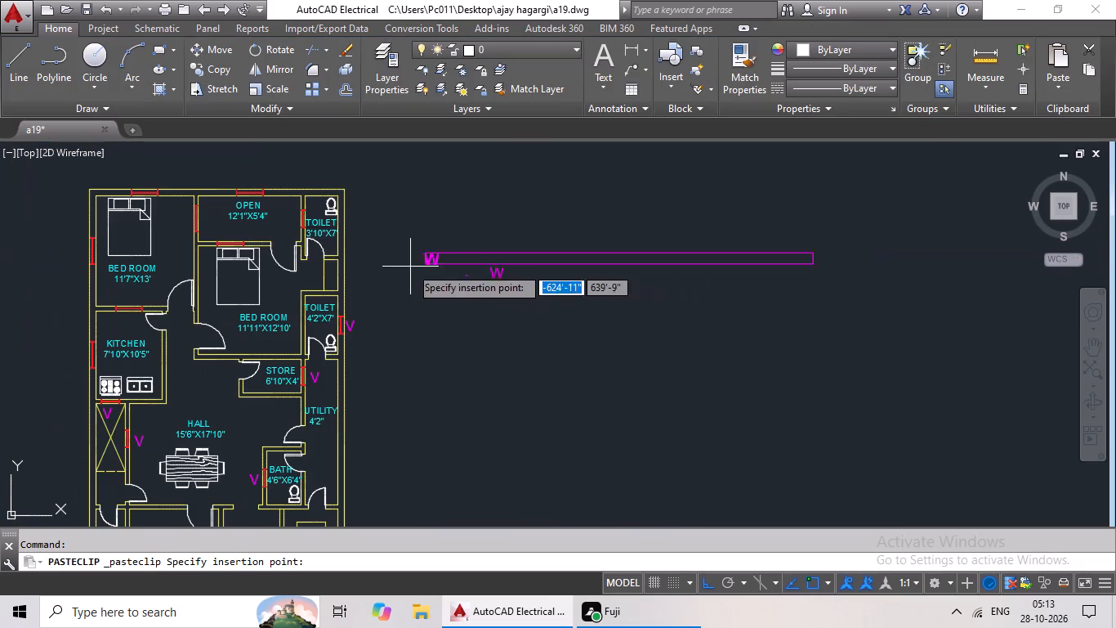
pyautogui.moveTo(352, 225); pyautogui.dragTo(384, 273, button='middle')
pyautogui.scroll(5, 273, 287)
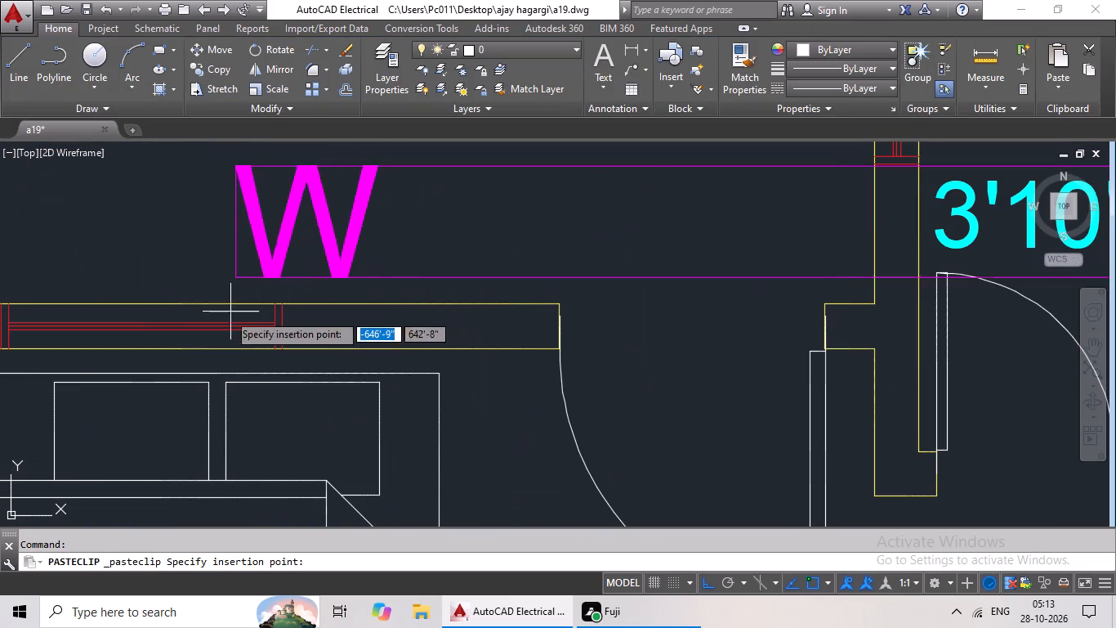
pyautogui.click(64, 319)
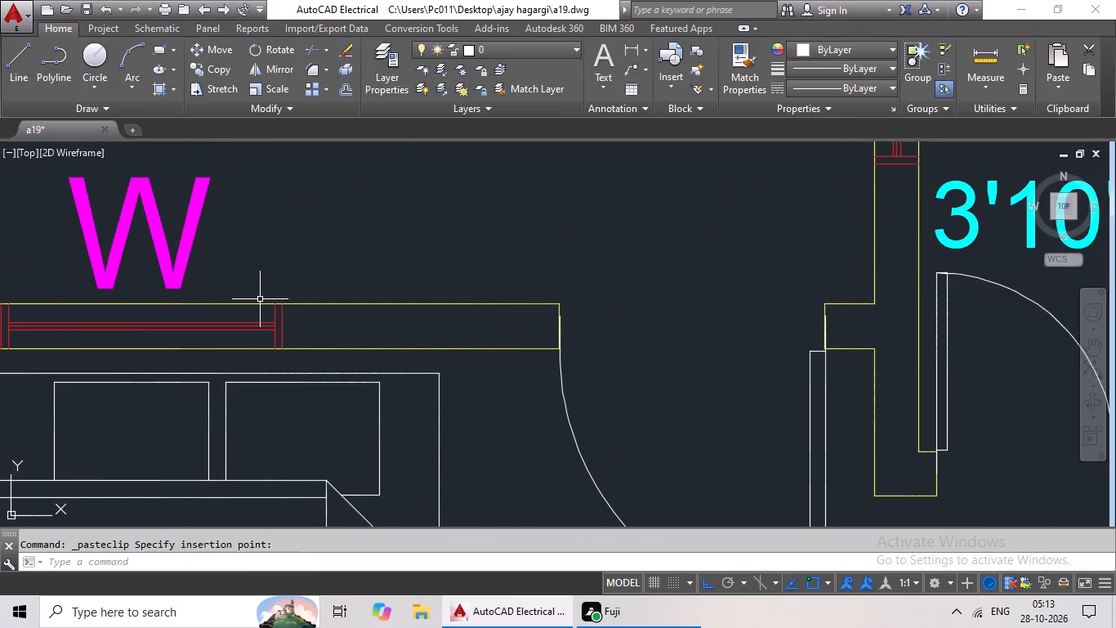
# Paste a copy of the W label just above the open area's top-wall window, outside the plan.
pyautogui.hotkey('ctrl', 'c')
pyautogui.hotkey('ctrl', 'v')
pyautogui.keyDown('ctrl'); pyautogui.scroll(-3, 292, 289); pyautogui.keyUp('ctrl')
pyautogui.moveTo(333, 276); pyautogui.dragTo(332, 289, button='middle')
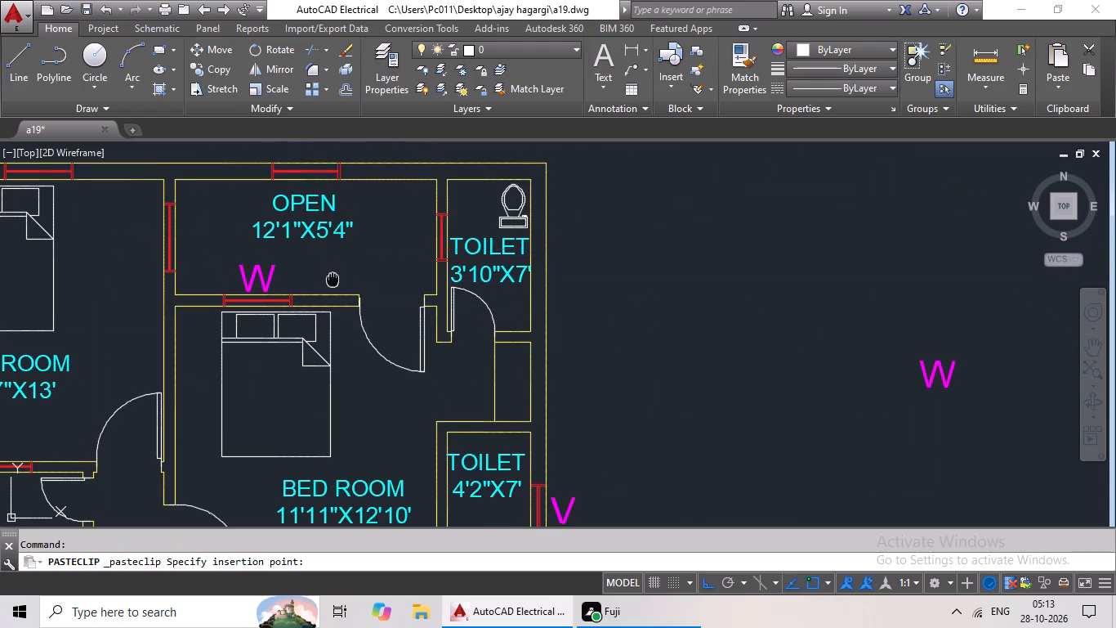
pyautogui.moveTo(332, 289); pyautogui.dragTo(328, 339, button='middle')
pyautogui.click(283, 218)
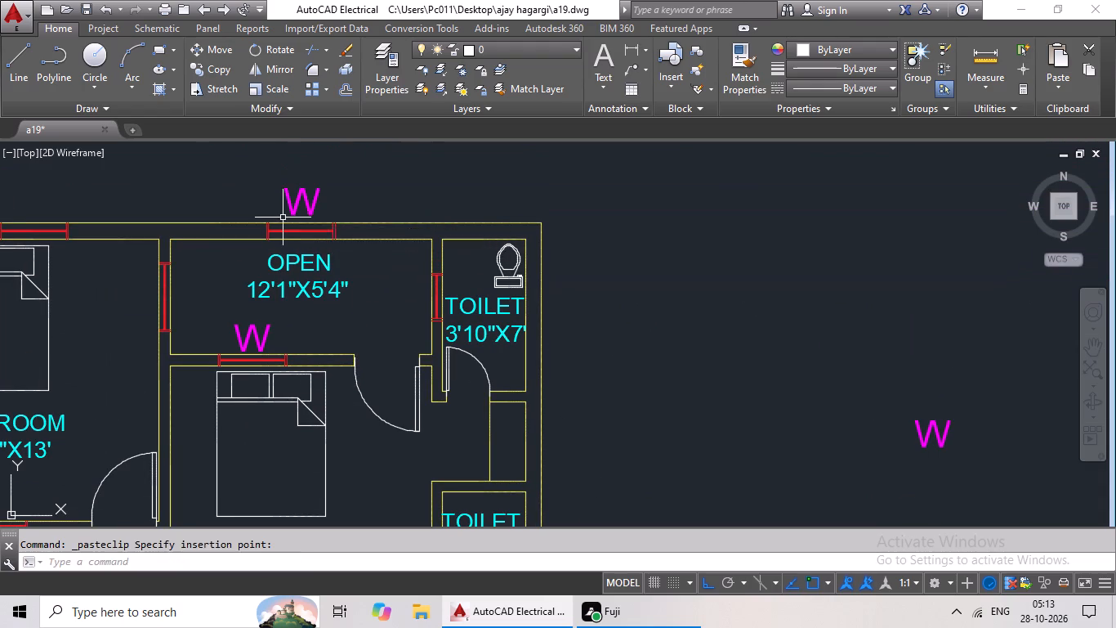
# Paste a copy of the W label inside the 11'7"X13' bedroom, beside the window it shares with the open area.
pyautogui.hotkey('ctrl', 'c')
pyautogui.hotkey('ctrl', 'v')
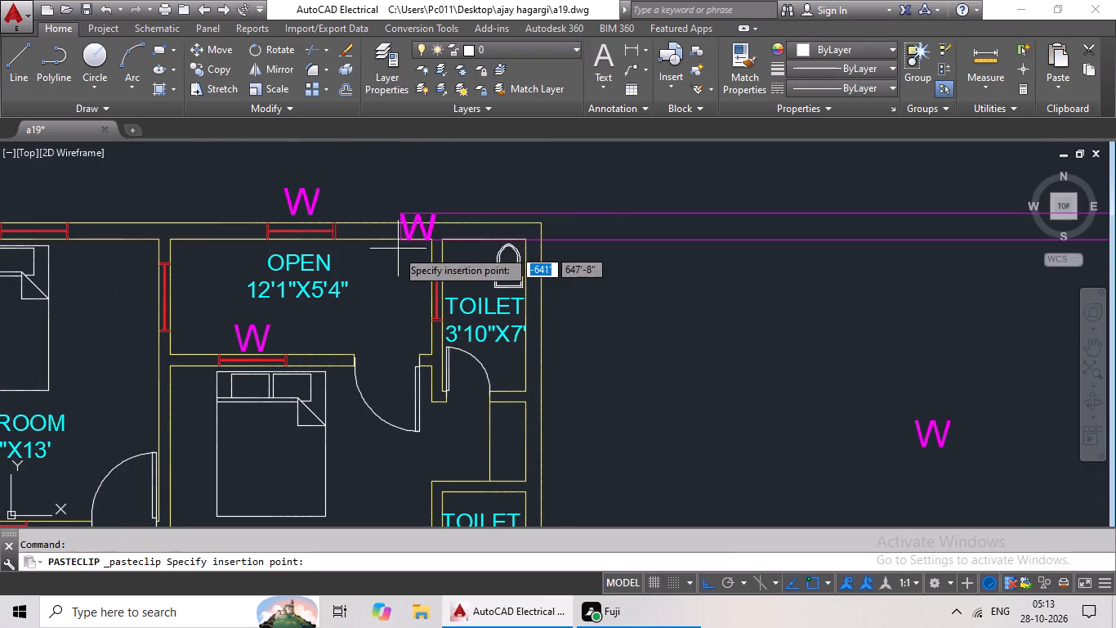
pyautogui.click(112, 319)
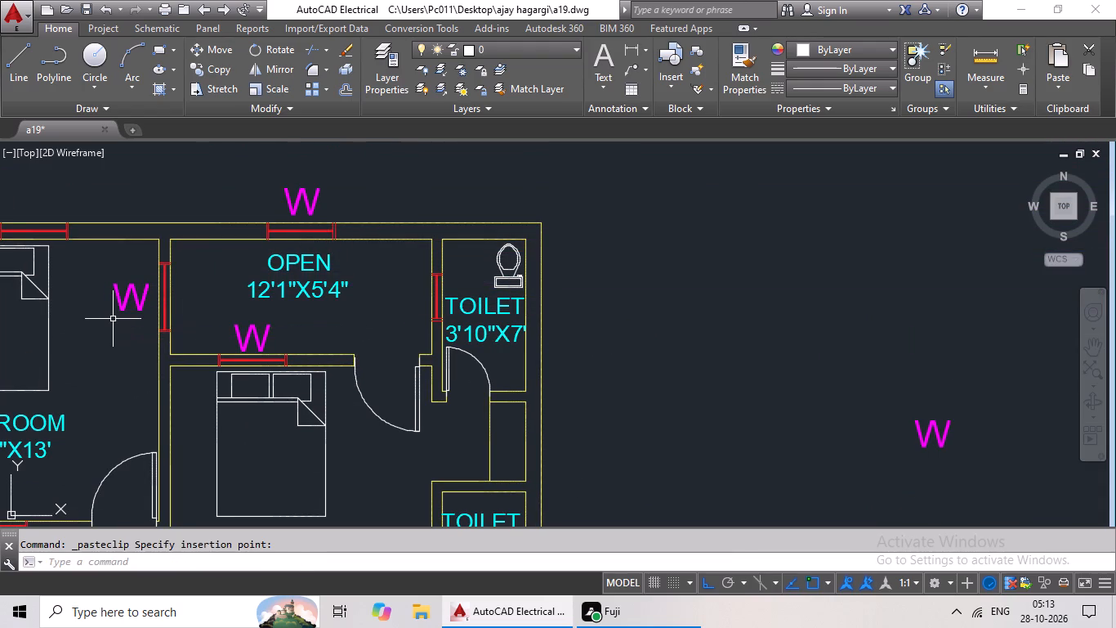
# Paste a copy of the W label just above the 11'7"X13' bedroom's top-wall window, outside the plan.
pyautogui.hotkey('ctrl', 'c')
pyautogui.hotkey('ctrl', 'v')
pyautogui.keyDown('ctrl'); pyautogui.scroll(-1, 244, 301); pyautogui.keyUp('ctrl')
pyautogui.moveTo(250, 299); pyautogui.dragTo(506, 325, button='middle')
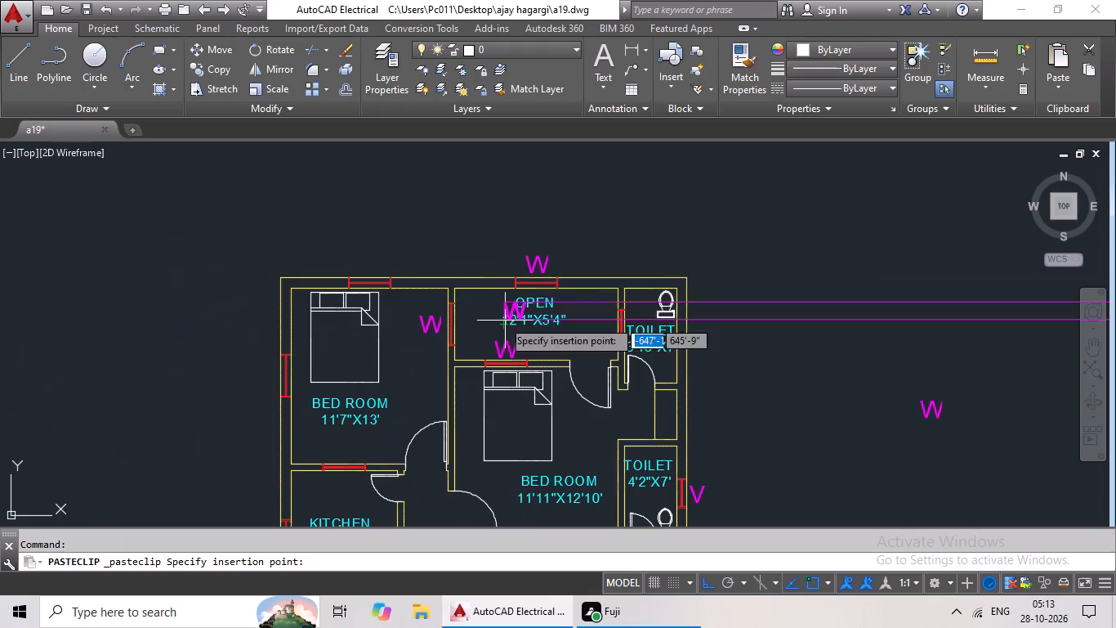
pyautogui.scroll(3, 404, 267)
pyautogui.click(211, 315)
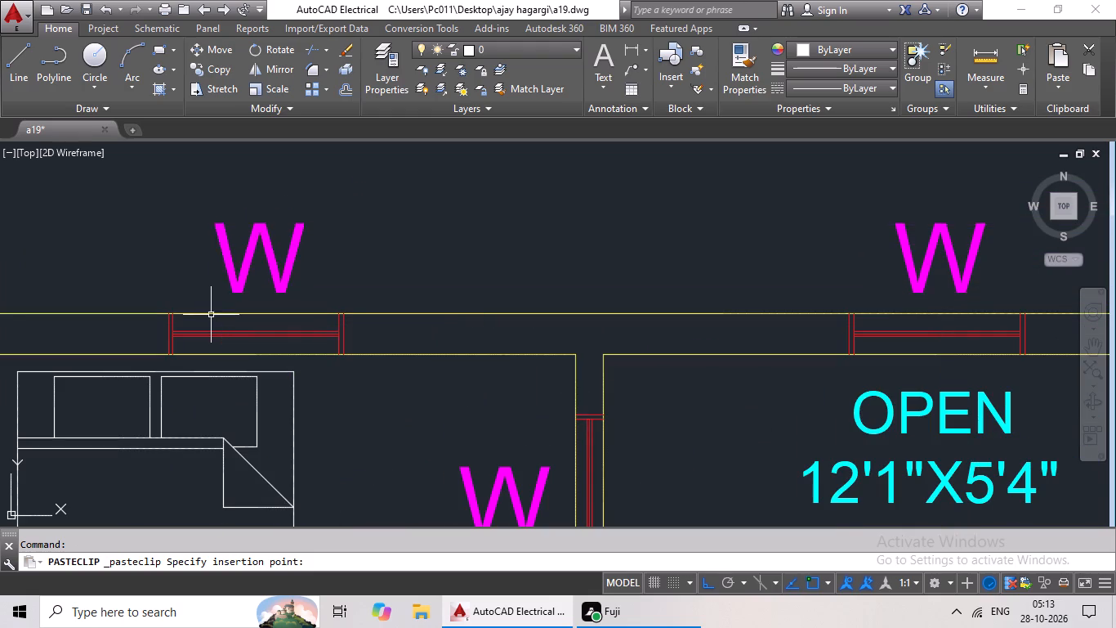
# Paste a copy of the W label outside the plan, beside the window in the 11'7"X13' bedroom's outer side wall.
pyautogui.scroll(-2, 446, 318)
pyautogui.moveTo(499, 362); pyautogui.dragTo(490, 275, button='middle')
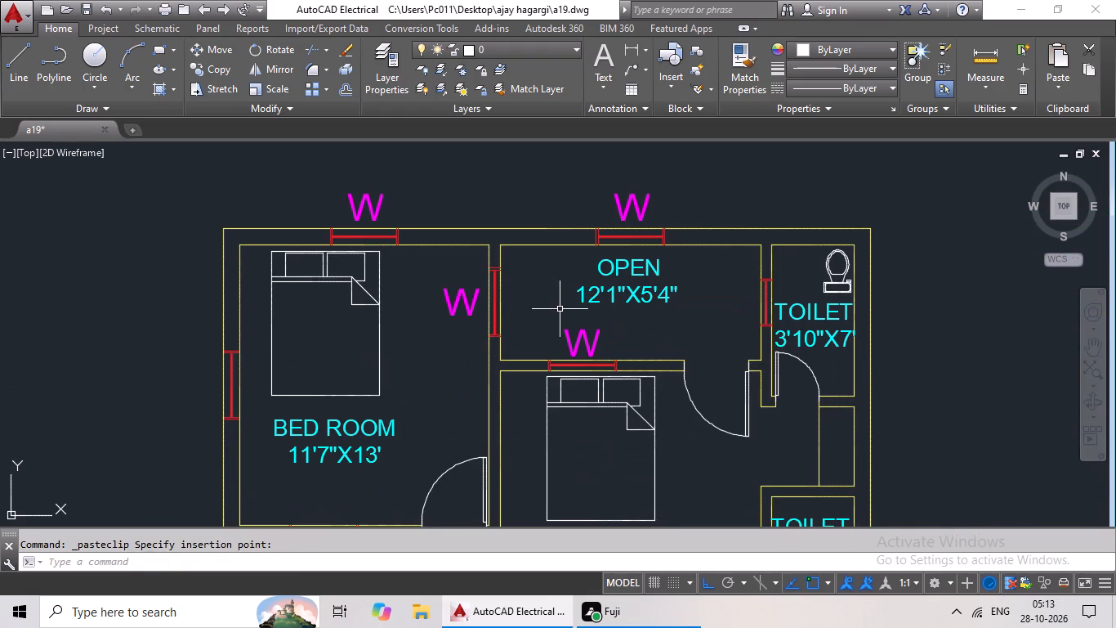
pyautogui.hotkey('ctrl', 'c')
pyautogui.hotkey('ctrl', 'v')
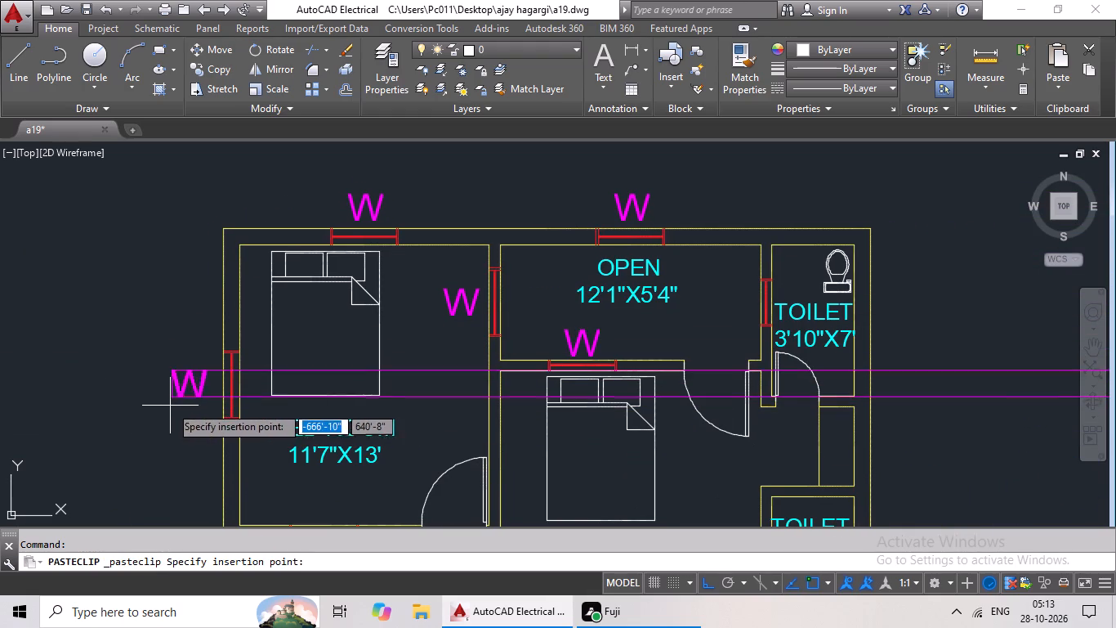
pyautogui.click(169, 406)
# Paste a copy of the W label inside the 11'7"X13' bedroom, just above the window in its wall with the kitchen.
pyautogui.moveTo(365, 391); pyautogui.dragTo(386, 291, button='middle')
pyautogui.hotkey('ctrl', 'c')
pyautogui.hotkey('ctrl', 'v')
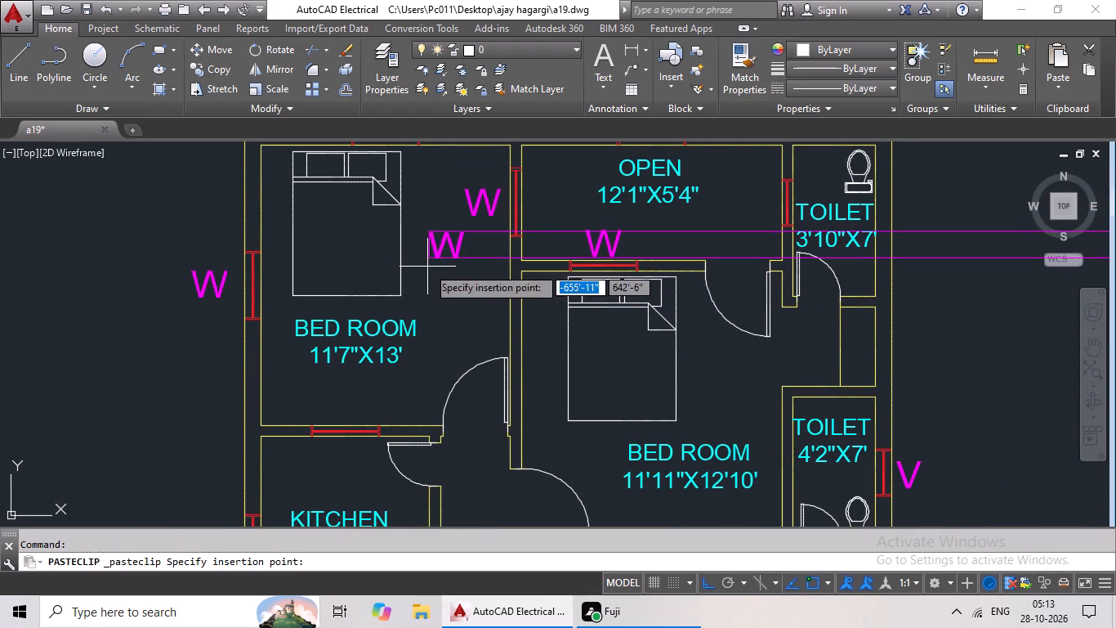
pyautogui.moveTo(428, 267); pyautogui.dragTo(454, 95, button='middle')
pyautogui.click(357, 246)
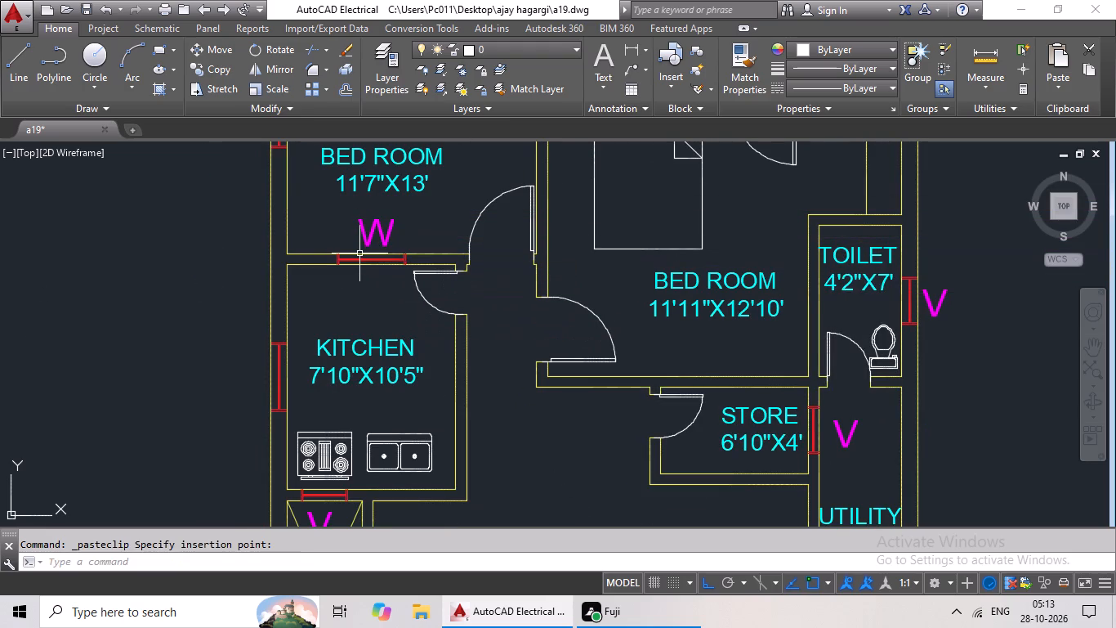
# Paste a copy of the W label outside the plan, beside the kitchen's outer side-wall window.
pyautogui.hotkey('ctrl', 'c')
pyautogui.hotkey('ctrl', 'v')
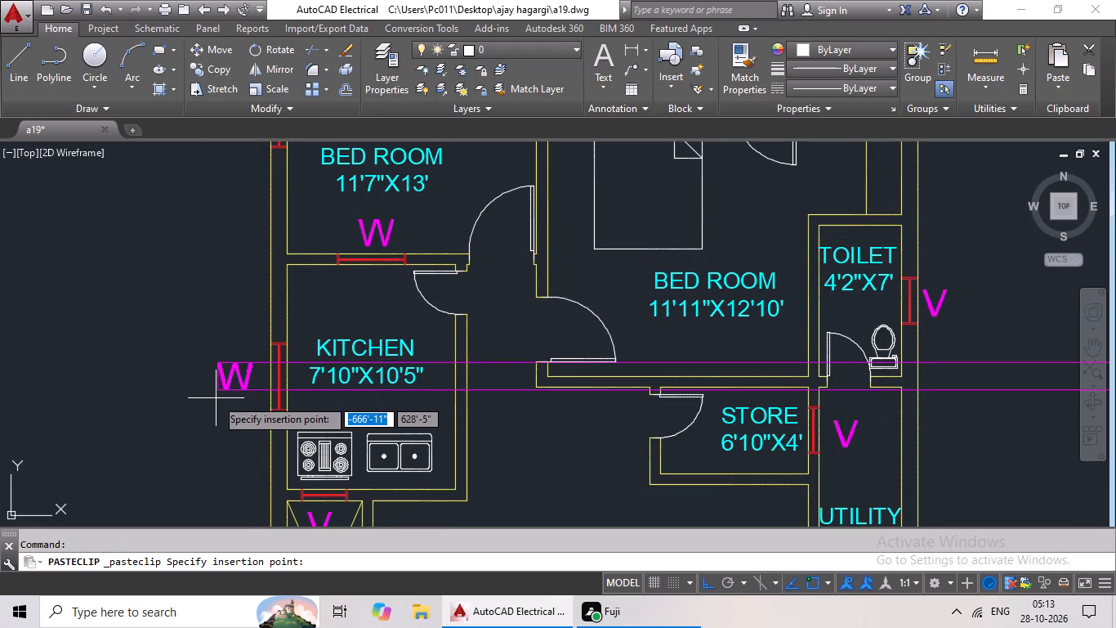
pyautogui.moveTo(216, 398); pyautogui.dragTo(234, 397)
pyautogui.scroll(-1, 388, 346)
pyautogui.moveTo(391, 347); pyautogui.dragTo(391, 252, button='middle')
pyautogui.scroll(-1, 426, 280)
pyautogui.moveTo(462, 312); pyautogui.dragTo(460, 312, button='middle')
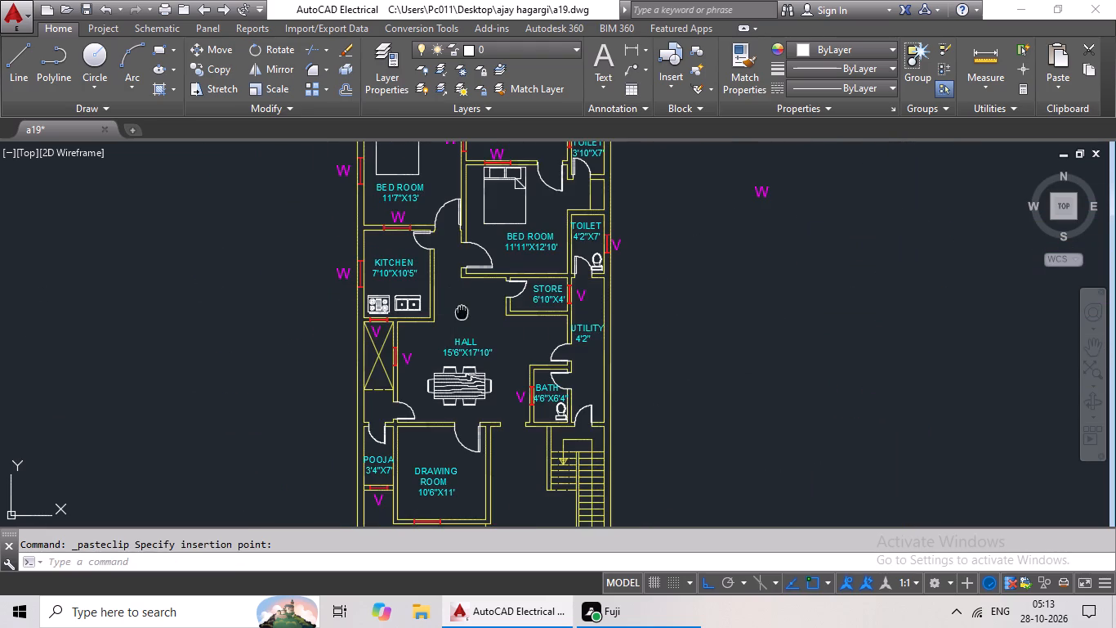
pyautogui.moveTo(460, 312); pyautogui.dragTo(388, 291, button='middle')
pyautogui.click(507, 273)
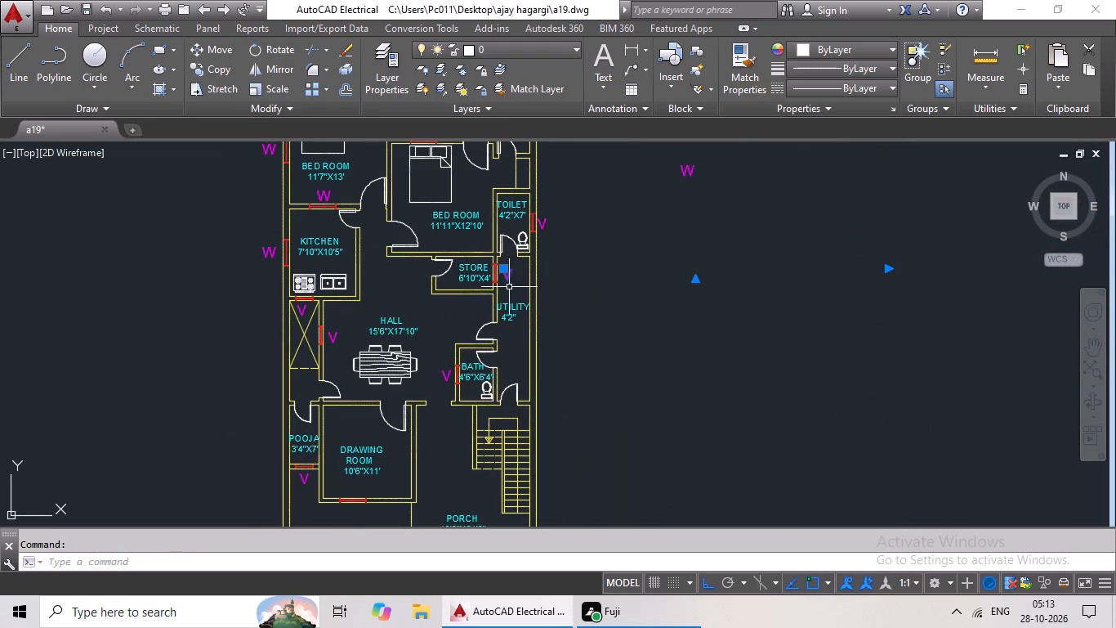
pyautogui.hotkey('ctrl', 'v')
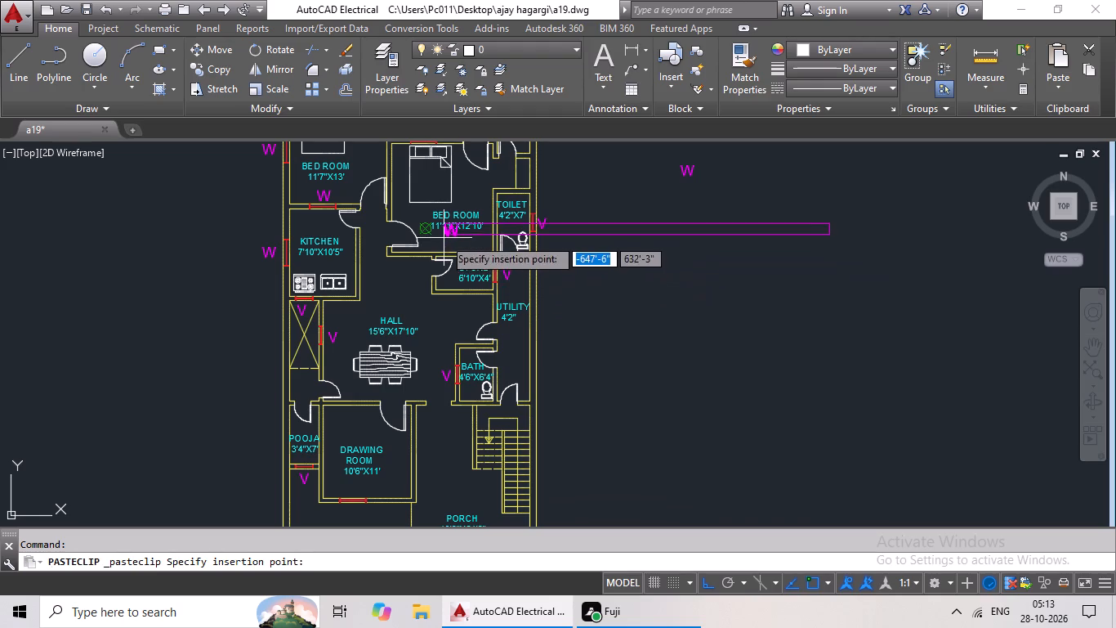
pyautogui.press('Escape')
# Copy the store's V label and paste it inside the open area, beside the 3'10"X7' toilet's window.
pyautogui.click(510, 276)
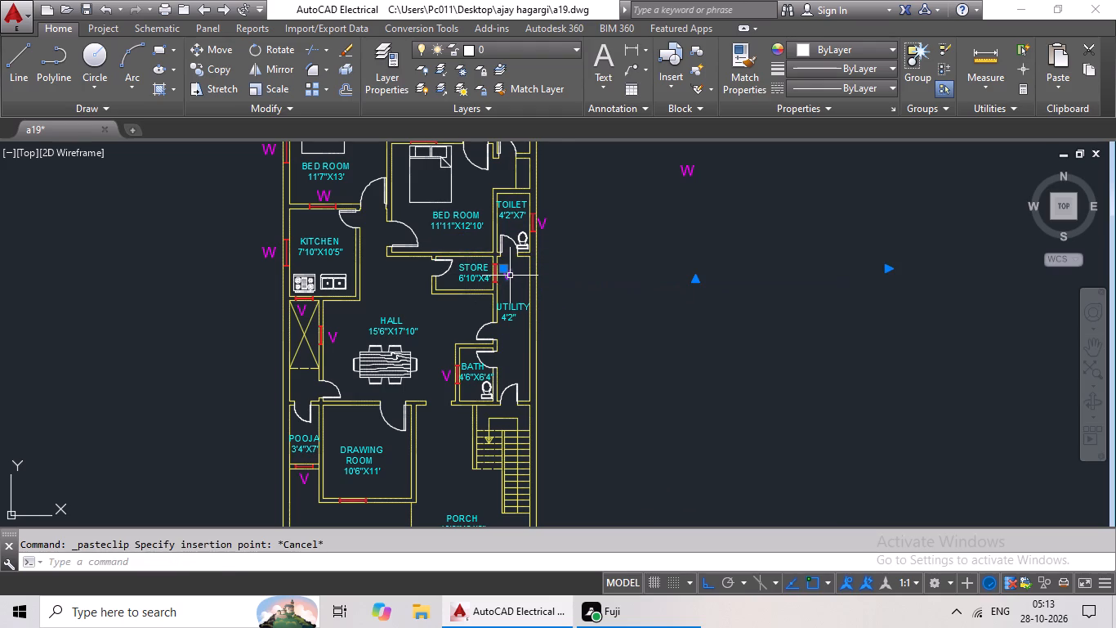
pyautogui.hotkey('ctrl', 'c')
pyautogui.hotkey('ctrl', 'v')
pyautogui.moveTo(463, 212); pyautogui.dragTo(463, 317, button='middle')
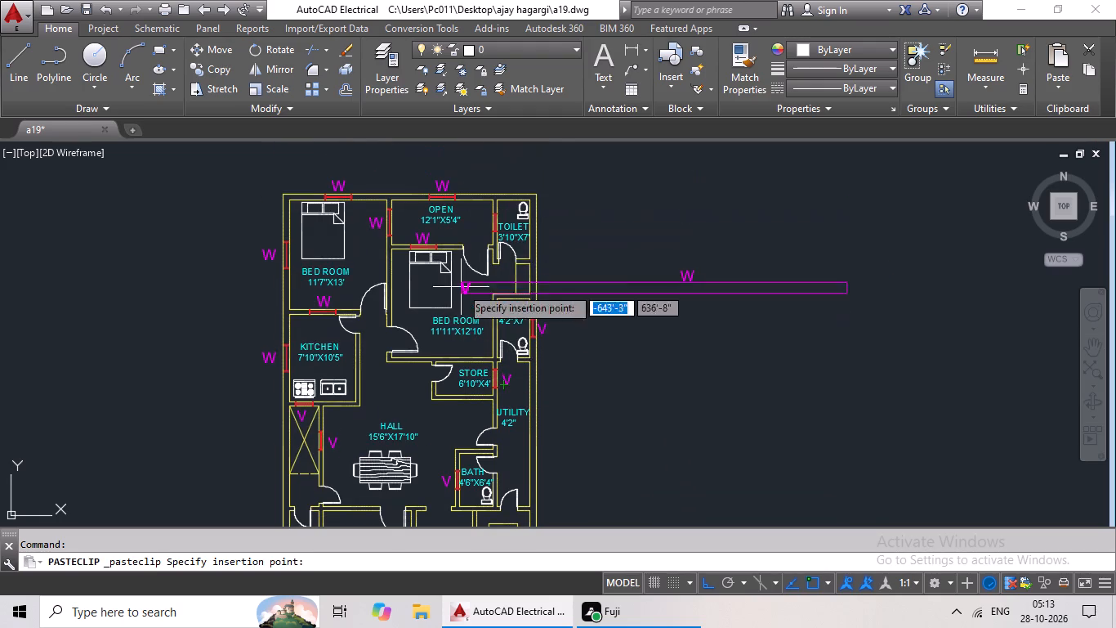
pyautogui.scroll(3, 498, 224)
pyautogui.click(421, 253)
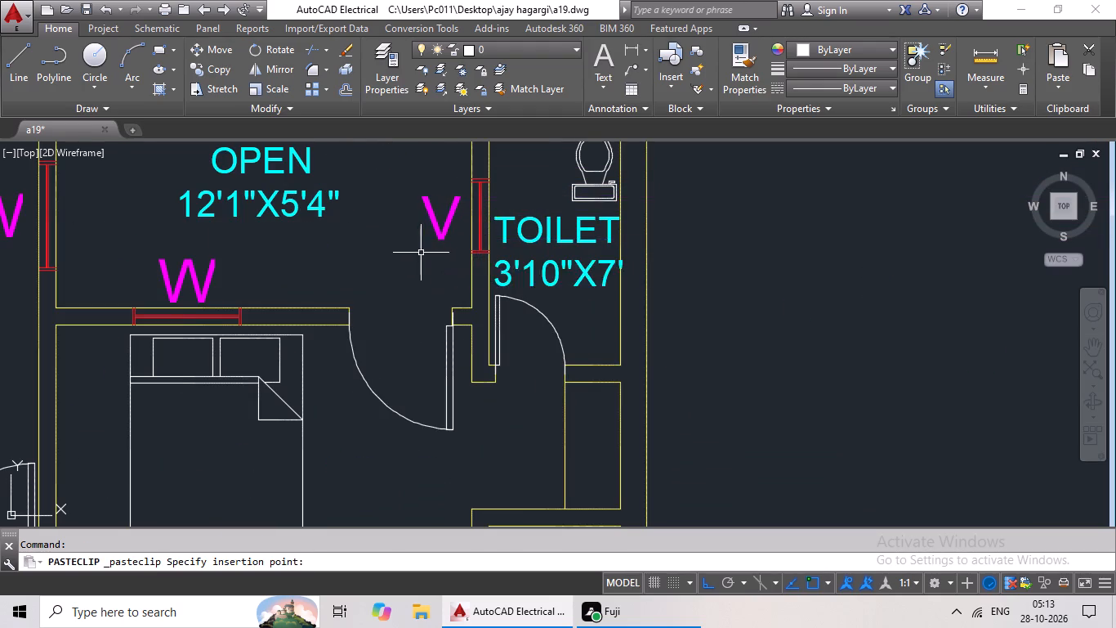
# Change the text of the spare W label outside the plan to D.
pyautogui.scroll(-3, 688, 241)
pyautogui.moveTo(715, 252); pyautogui.dragTo(574, 200, button='middle')
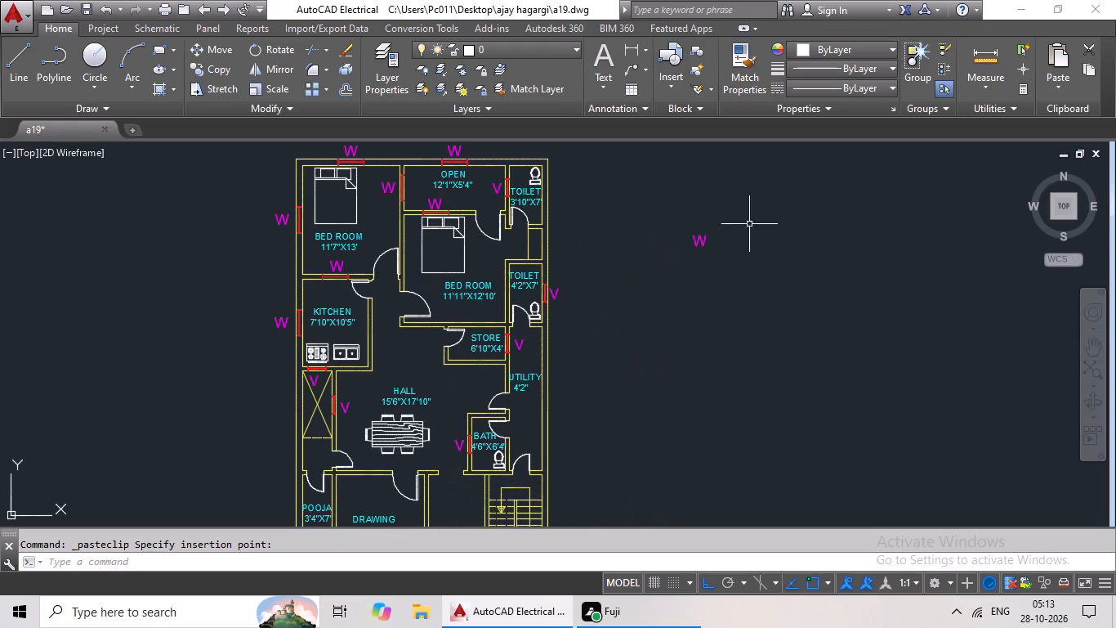
pyautogui.doubleClick(700, 244)
pyautogui.scroll(2, 712, 238)
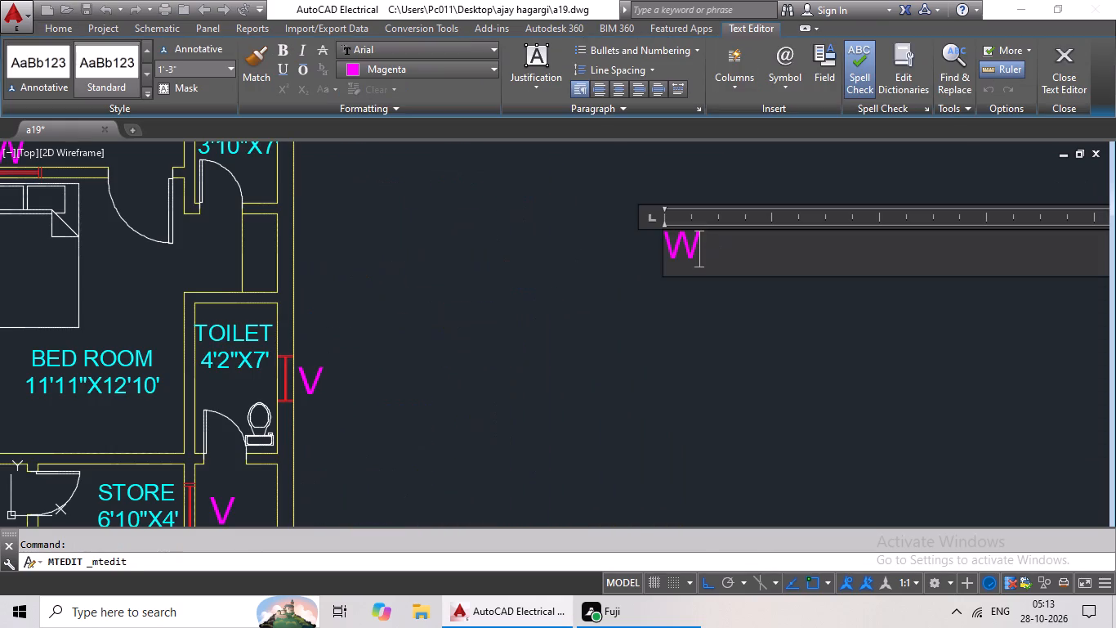
pyautogui.click(716, 240)
pyautogui.press('BackSpace')
pyautogui.hotkey('shift', 'd')
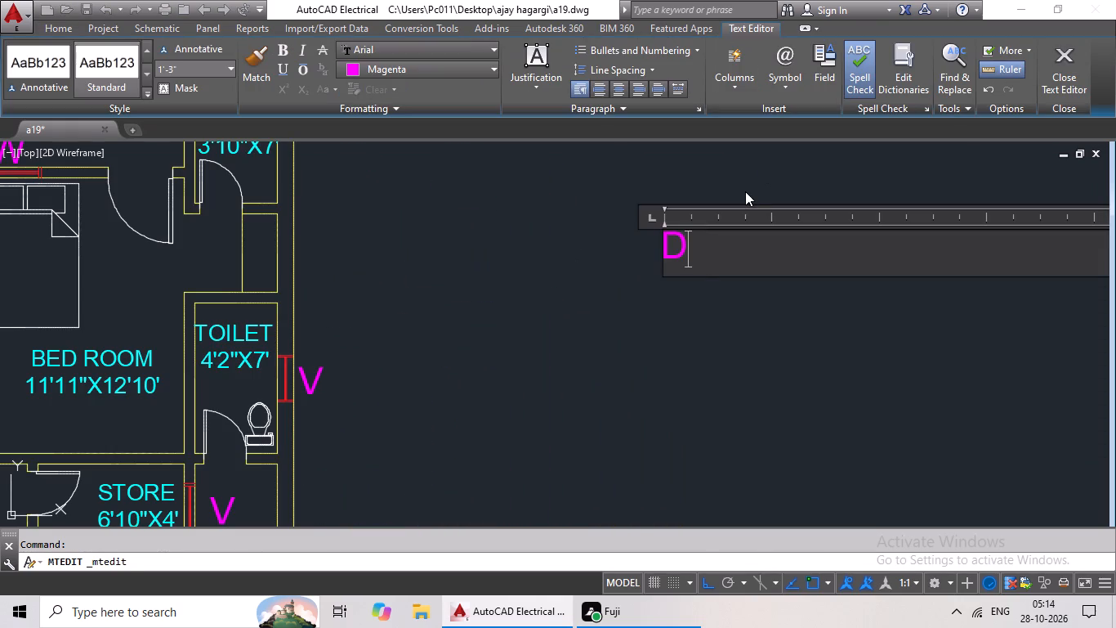
pyautogui.click(574, 352)
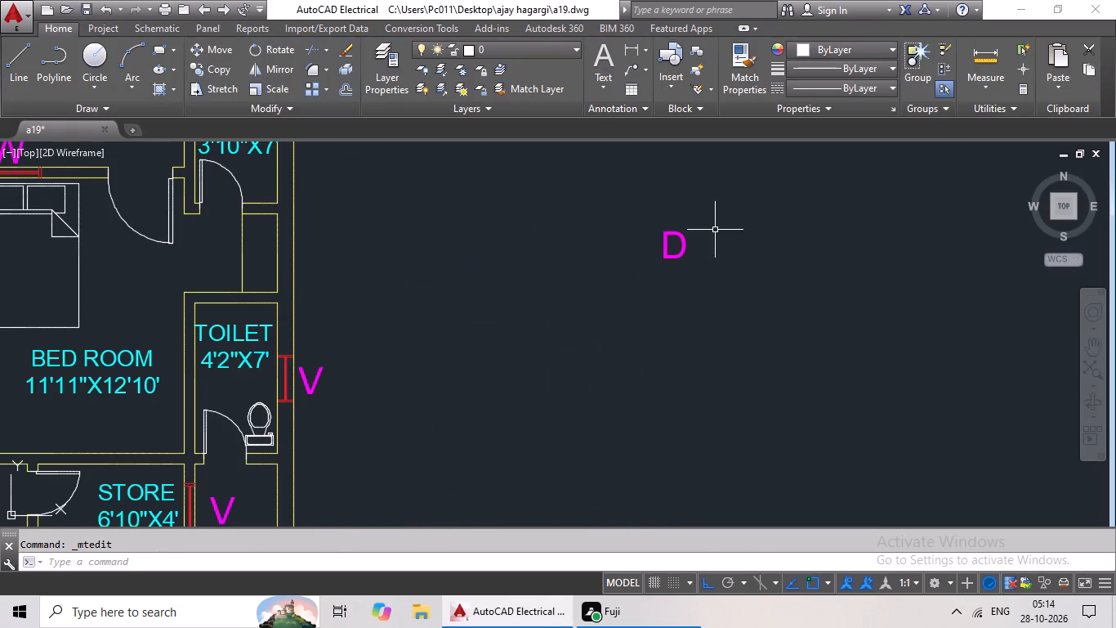
# Copy the D label and paste it at the 3'10"X7' toilet's door.
pyautogui.click(661, 245)
pyautogui.click(667, 244)
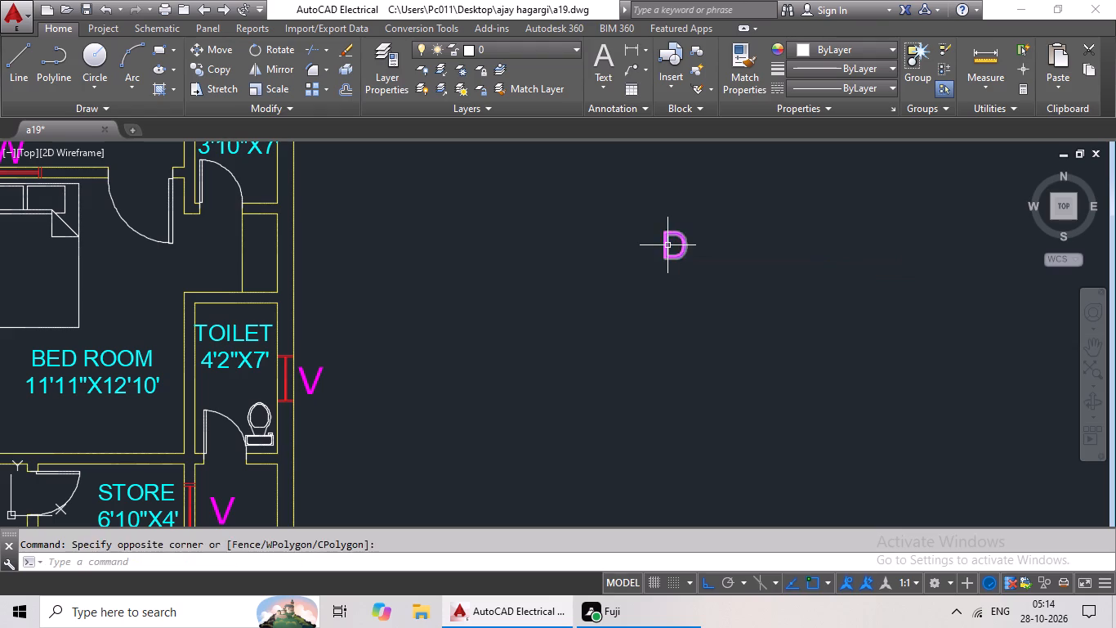
pyautogui.click(667, 247)
pyautogui.hotkey('ctrl', 'c')
pyautogui.hotkey('ctrl', 'v')
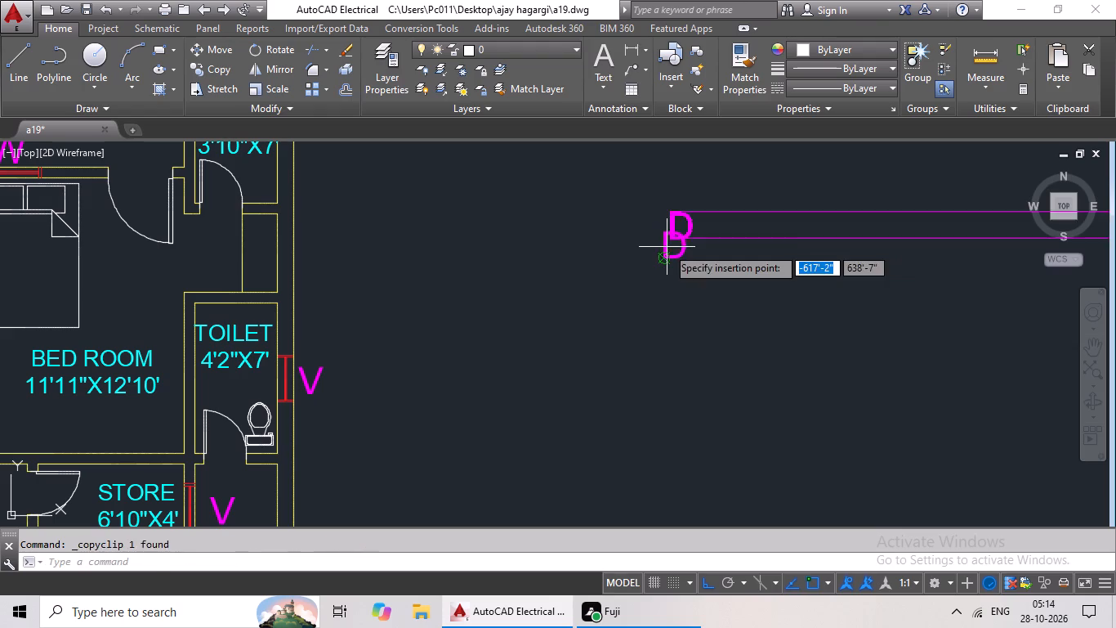
pyautogui.moveTo(245, 258); pyautogui.dragTo(440, 344, button='middle')
pyautogui.scroll(1, 409, 292)
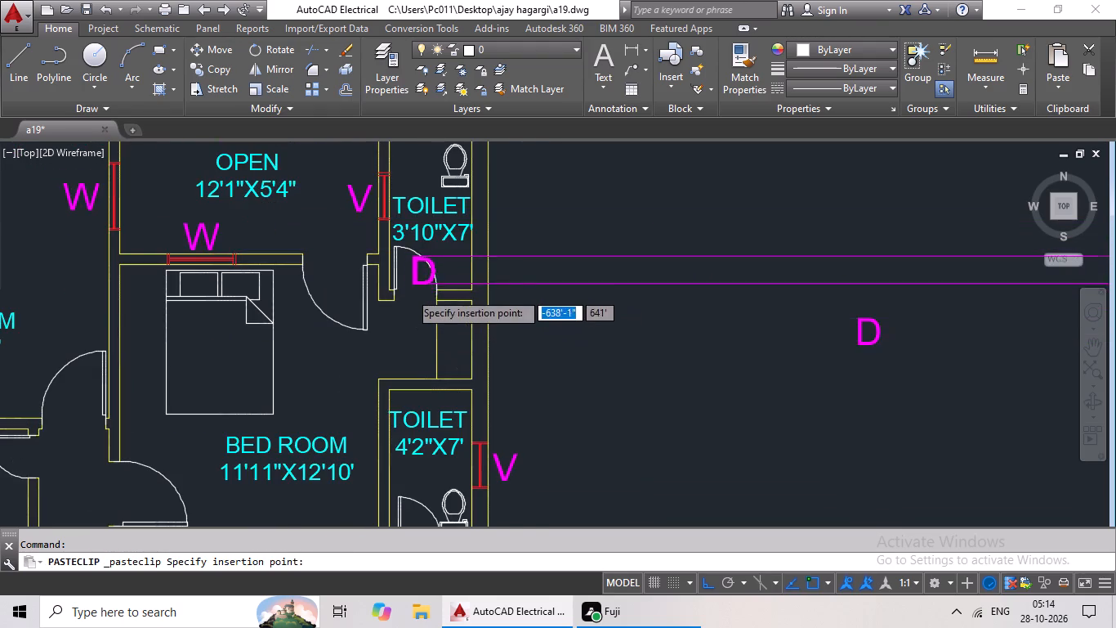
pyautogui.scroll(2, 409, 292)
pyautogui.click(361, 323)
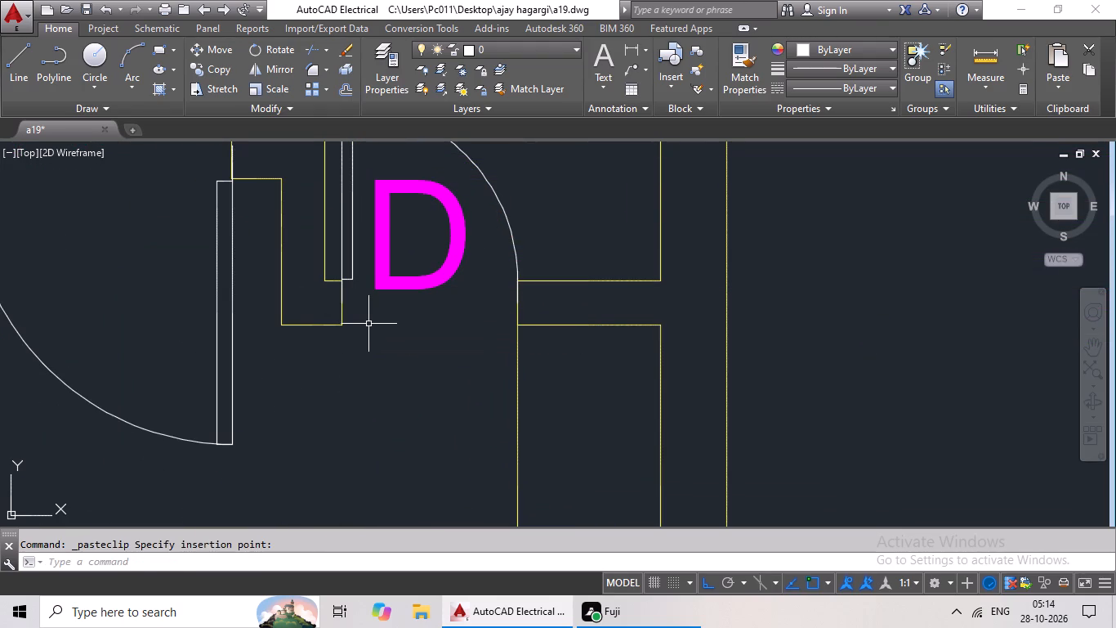
# Paste a copy of the D label at the door between the open area and the 11'11"X12'10' bedroom.
pyautogui.hotkey('ctrl', 'c')
pyautogui.hotkey('ctrl', 'v')
pyautogui.scroll(-3, 364, 341)
pyautogui.scroll(2, 282, 321)
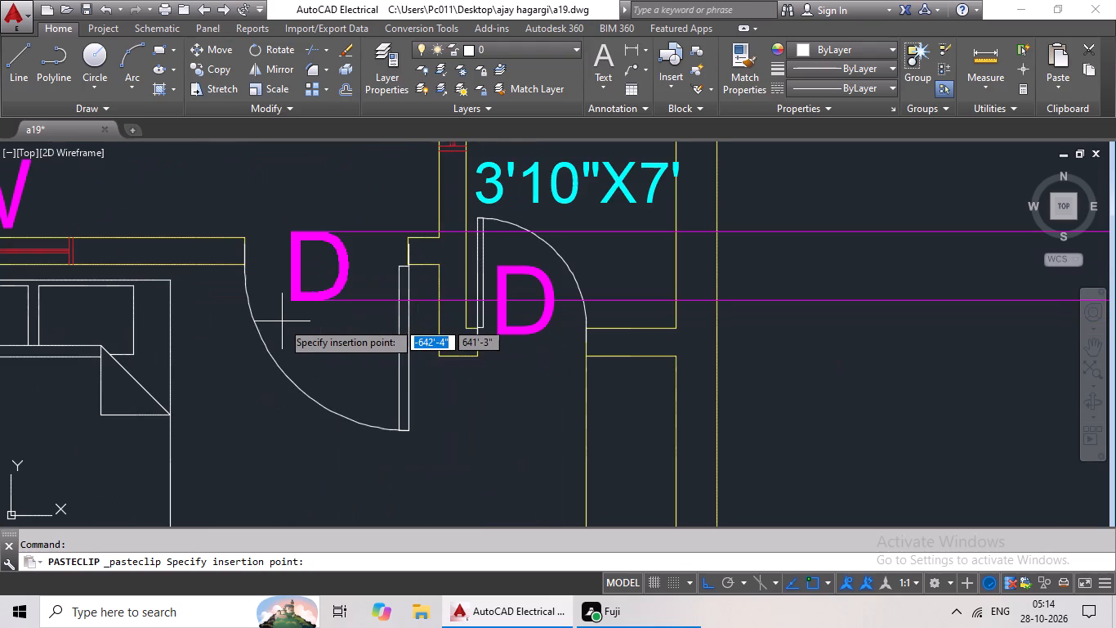
pyautogui.click(288, 344)
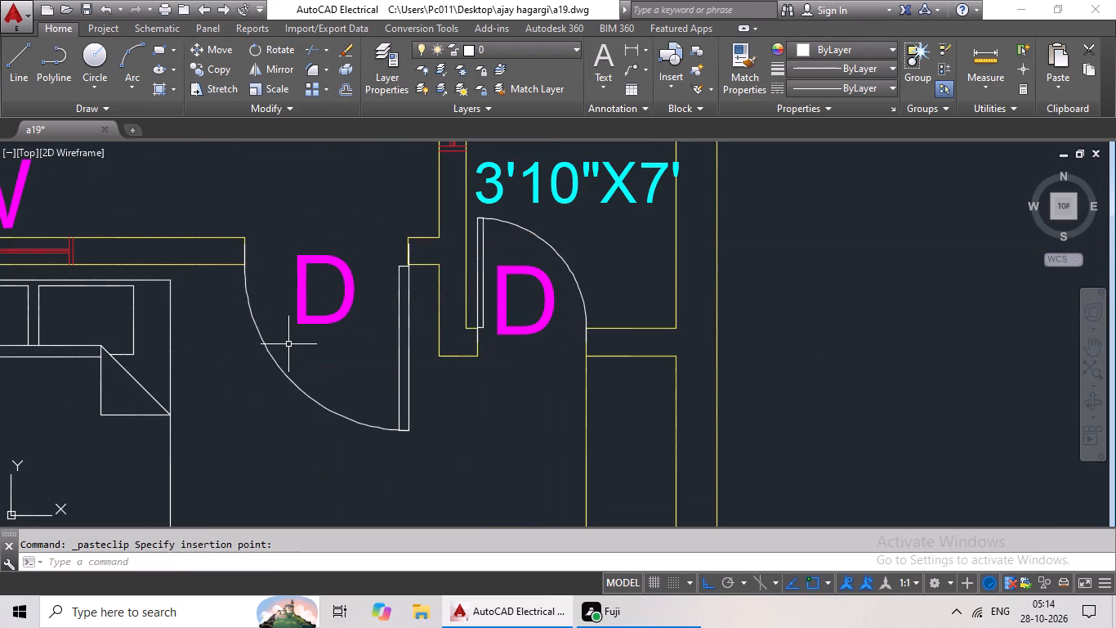
# Paste a copy of the D label inside the door swing of the 11'7"X13' bedroom.
pyautogui.hotkey('ctrl', 'c')
pyautogui.hotkey('ctrl', 'v')
pyautogui.scroll(-1, 403, 337)
pyautogui.moveTo(389, 351); pyautogui.dragTo(662, 277, button='middle')
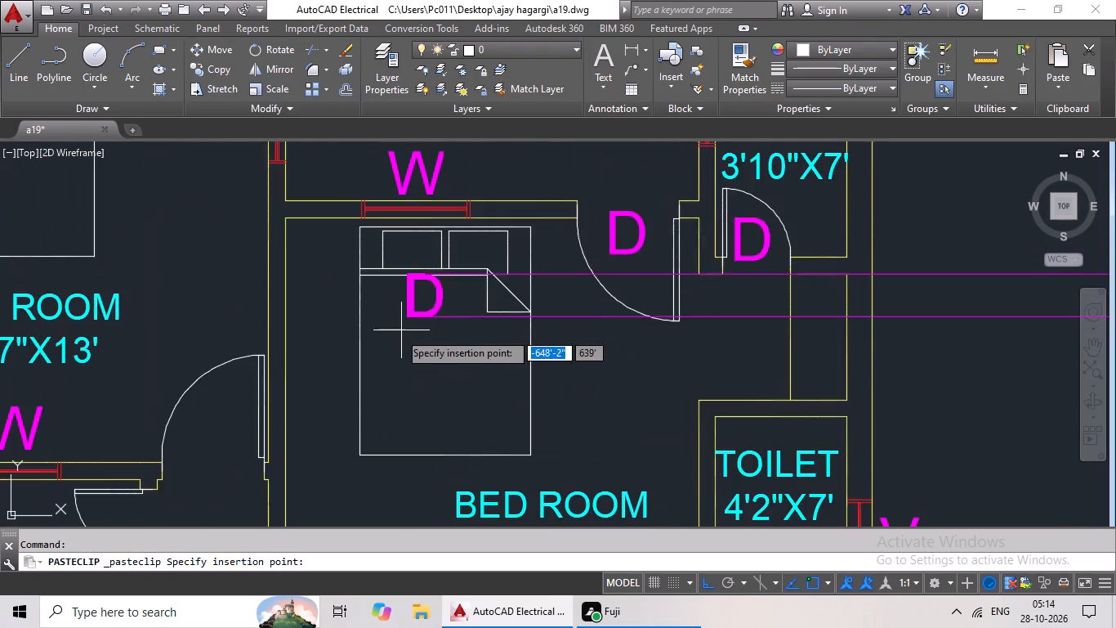
pyautogui.scroll(-2, 399, 332)
pyautogui.scroll(4, 337, 397)
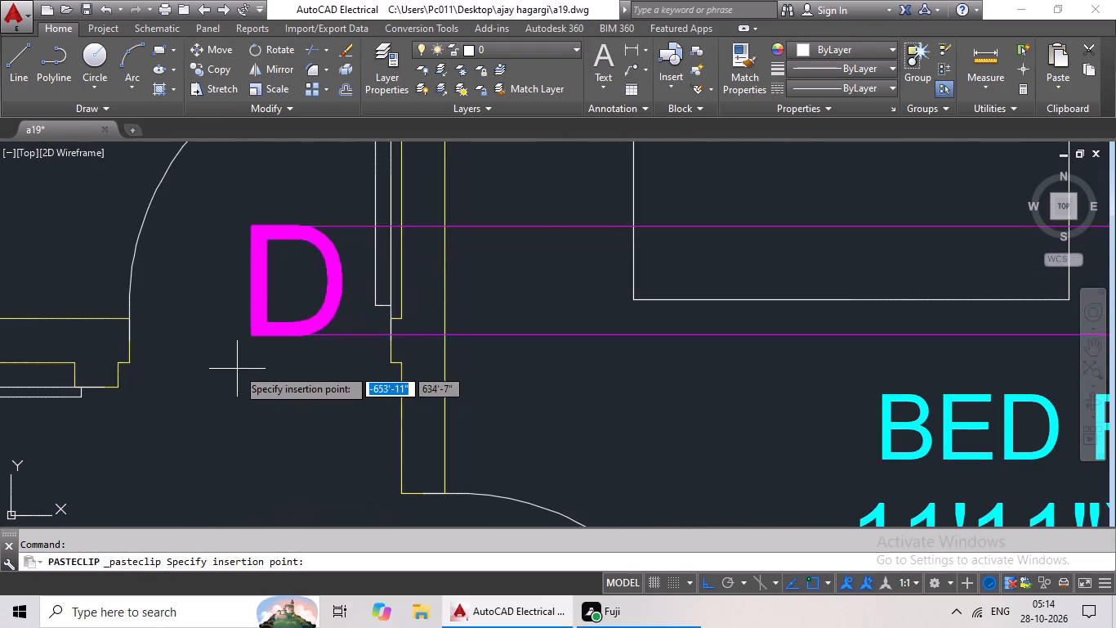
pyautogui.click(212, 334)
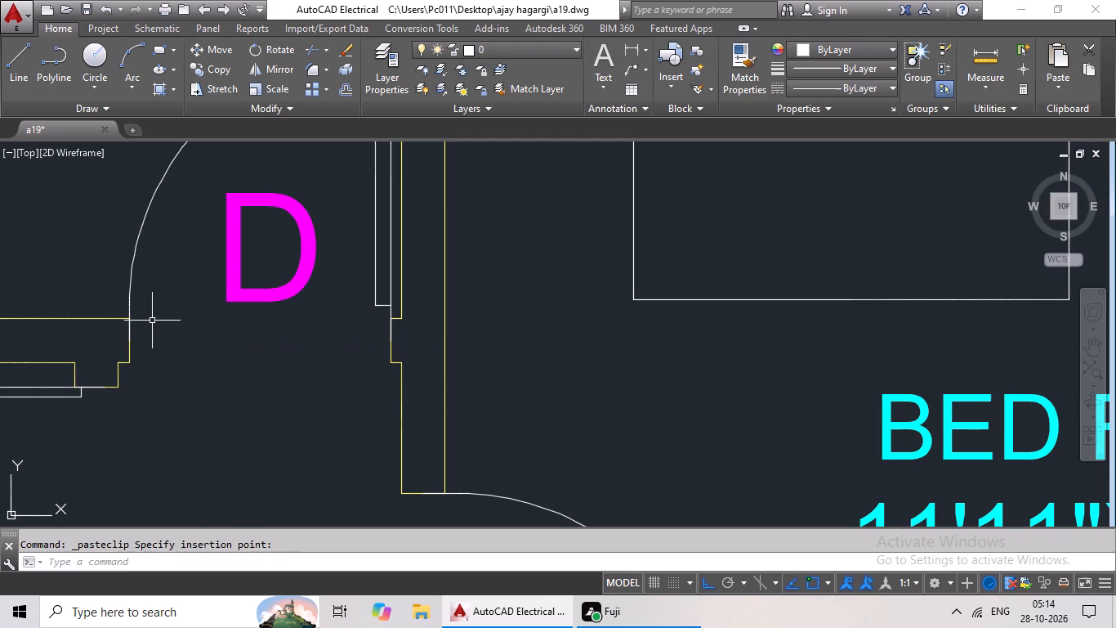
# Paste a copy of the D label inside the kitchen's door swing.
pyautogui.hotkey('ctrl', 'c')
pyautogui.hotkey('ctrl', 'v')
pyautogui.moveTo(288, 367); pyautogui.dragTo(301, 321, button='middle')
pyautogui.scroll(-2, 292, 319)
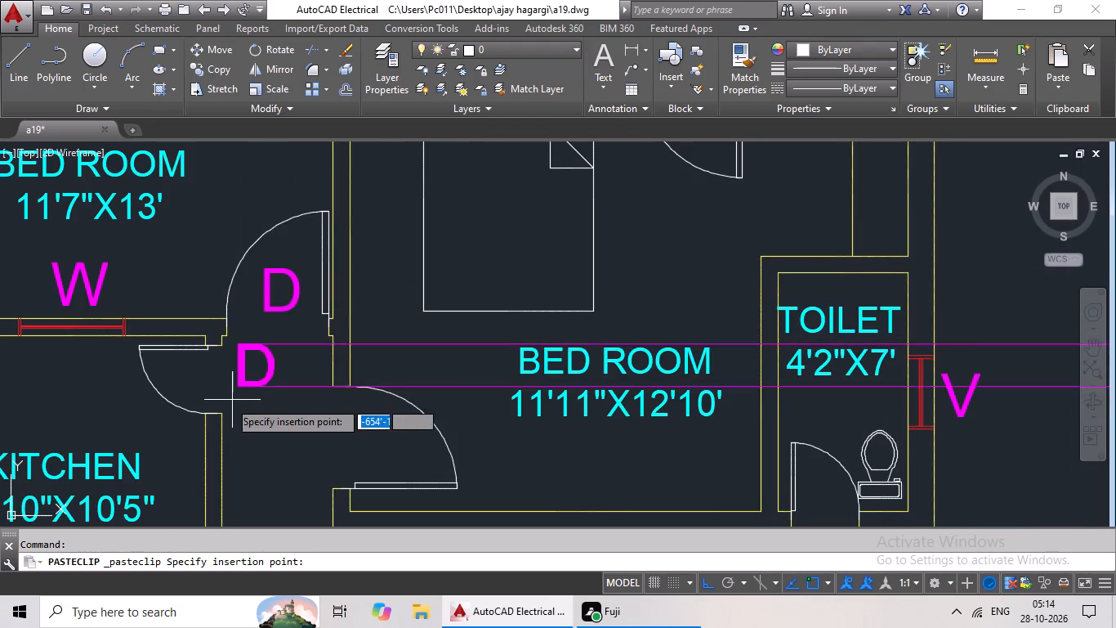
pyautogui.scroll(4, 197, 407)
pyautogui.scroll(-2, 140, 425)
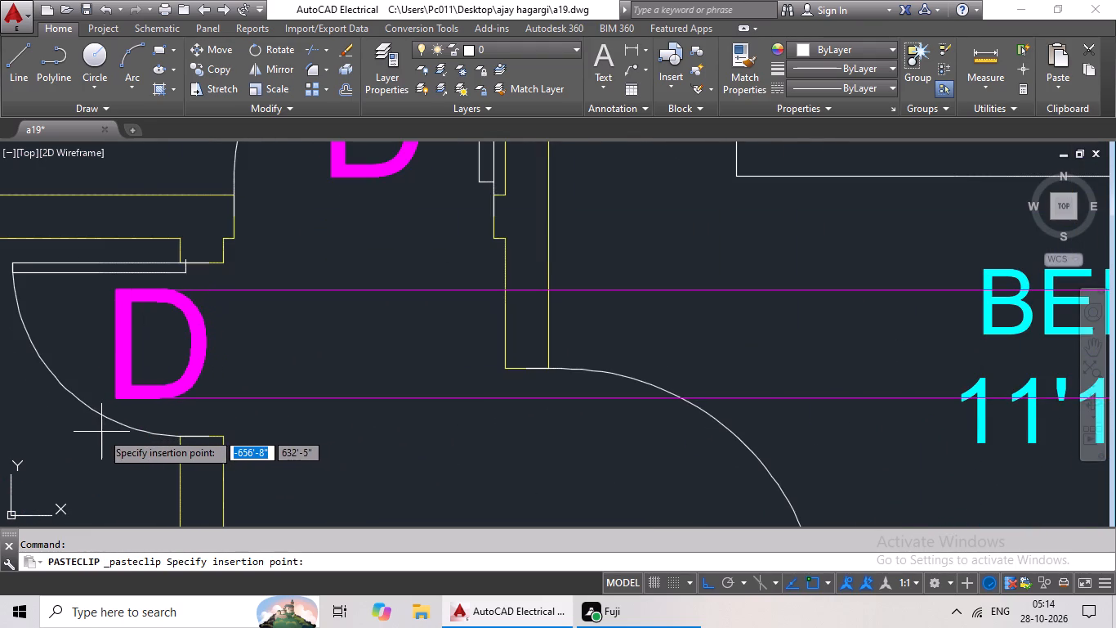
pyautogui.click(100, 432)
# Paste a copy of the D label at the 11'11"X12'10' bedroom's door on the hall side.
pyautogui.hotkey('ctrl', 'c')
pyautogui.hotkey('ctrl', 'v')
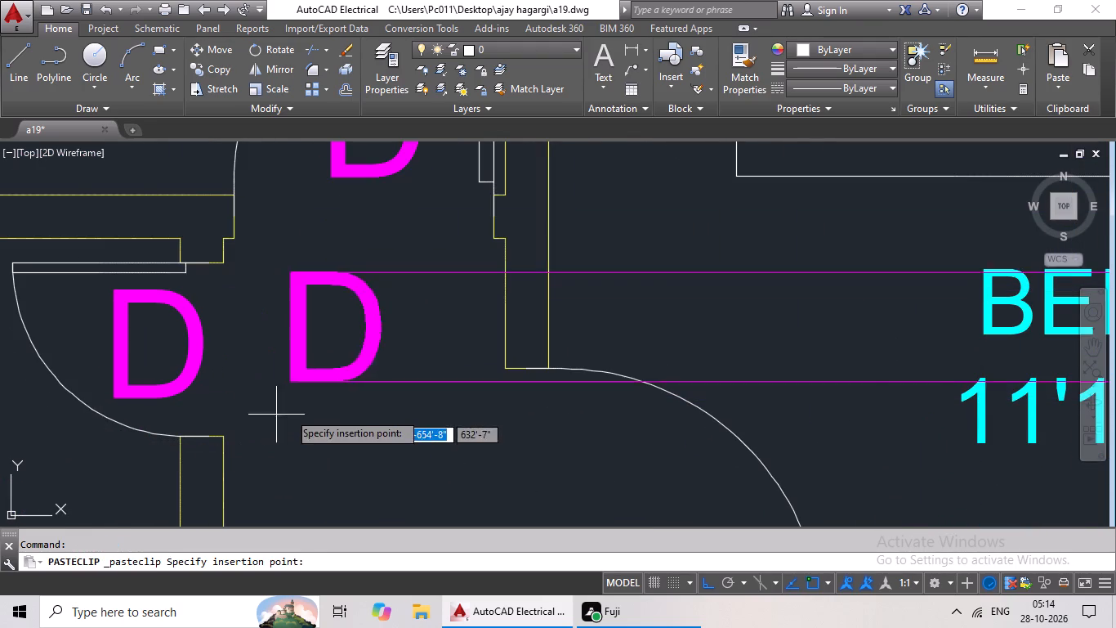
pyautogui.keyDown('ctrl'); pyautogui.scroll(-1, 300, 410); pyautogui.keyUp('ctrl')
pyautogui.moveTo(328, 292); pyautogui.dragTo(343, 210, button='middle')
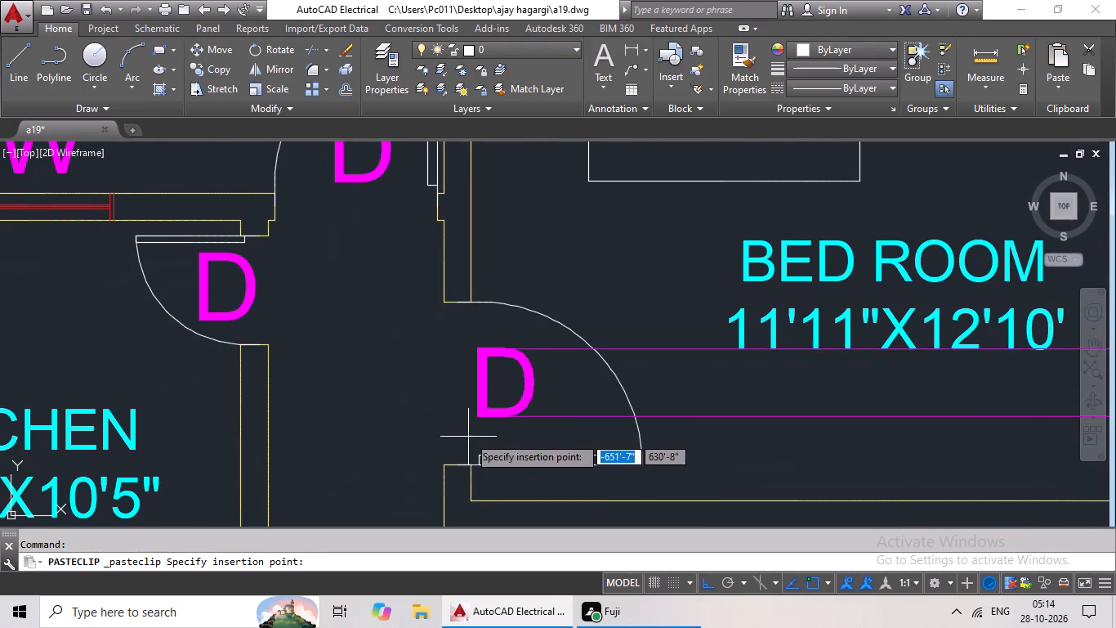
pyautogui.click(468, 435)
# Paste a copy of the D label inside the store's door swing.
pyautogui.moveTo(531, 403); pyautogui.dragTo(489, 307, button='middle')
pyautogui.hotkey('ctrl', 'c')
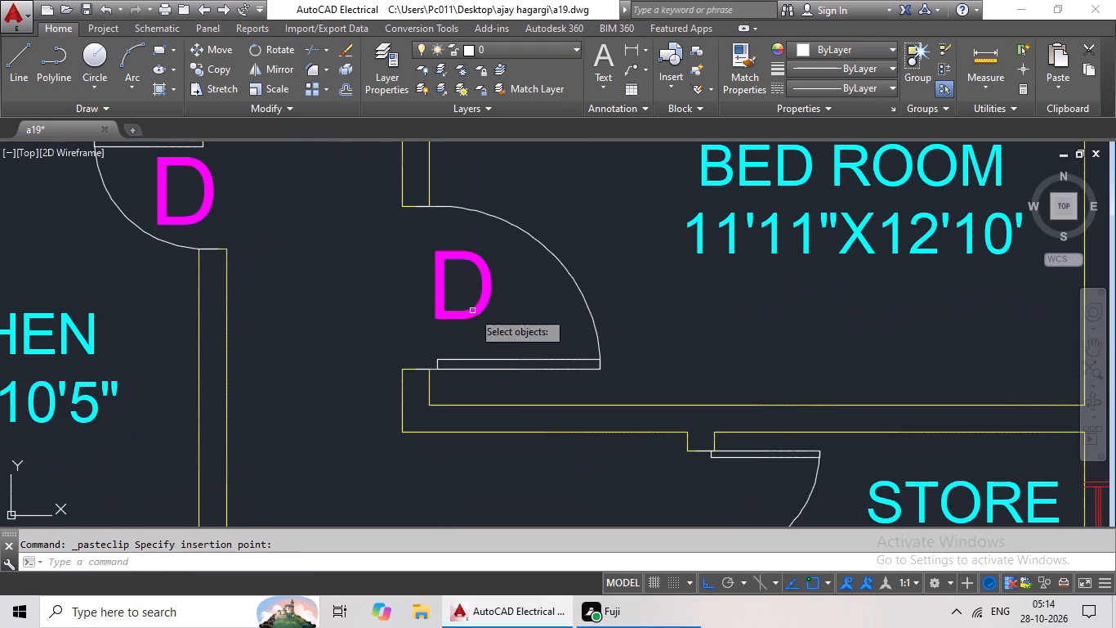
pyautogui.hotkey('ctrl', 'v')
pyautogui.keyDown('ctrl'); pyautogui.scroll(-2, 551, 302); pyautogui.keyUp('ctrl')
pyautogui.moveTo(529, 313); pyautogui.dragTo(527, 258, button='middle')
pyautogui.scroll(3, 606, 352)
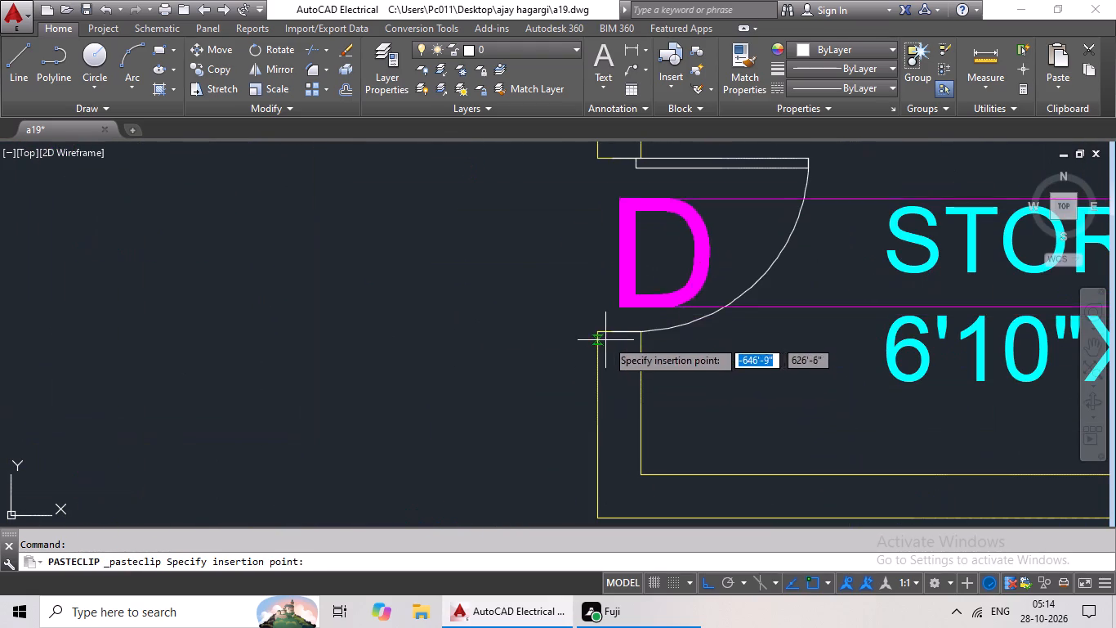
pyautogui.click(611, 325)
# Paste a copy of the D label at the 4'2"X7' toilet's door opening onto the utility.
pyautogui.hotkey('ctrl', 'c')
pyautogui.hotkey('ctrl', 'v')
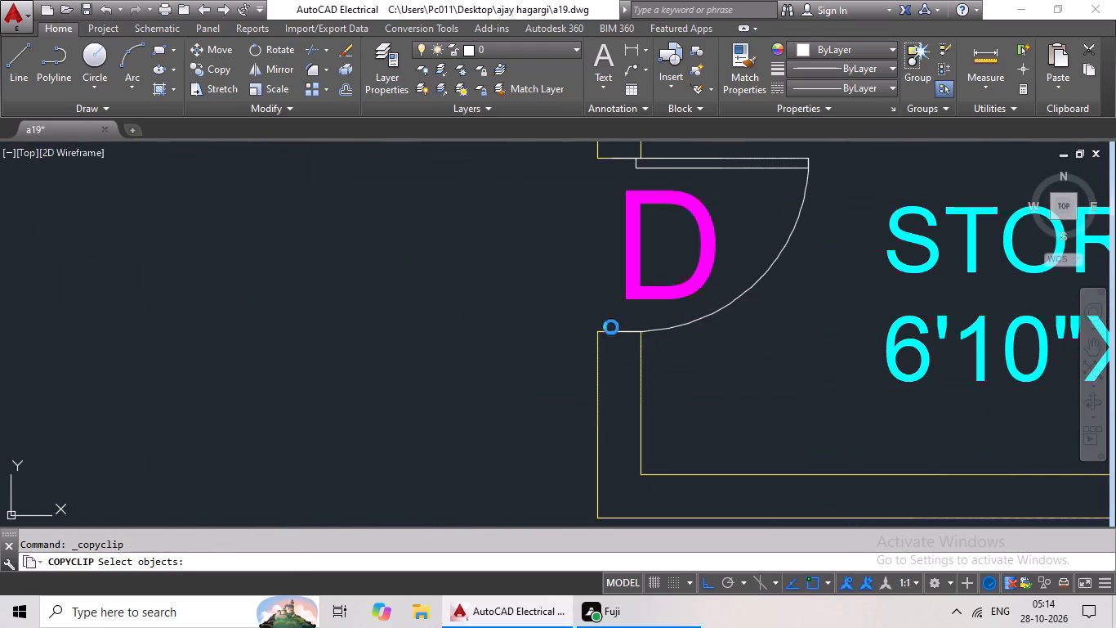
pyautogui.keyDown('ctrl'); pyautogui.scroll(-3, 654, 304); pyautogui.keyUp('ctrl')
pyautogui.moveTo(598, 375); pyautogui.dragTo(621, 320, button='middle')
pyautogui.scroll(-1, 622, 366)
pyautogui.moveTo(622, 368); pyautogui.dragTo(525, 316, button='middle')
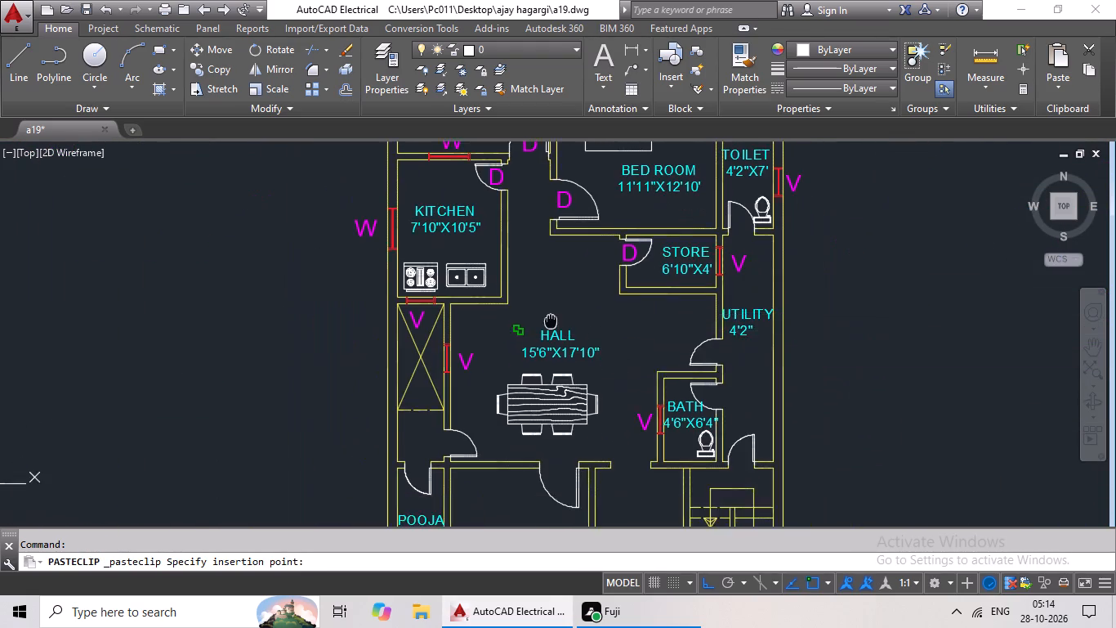
pyautogui.moveTo(525, 316); pyautogui.dragTo(326, 361, button='middle')
pyautogui.scroll(4, 473, 262)
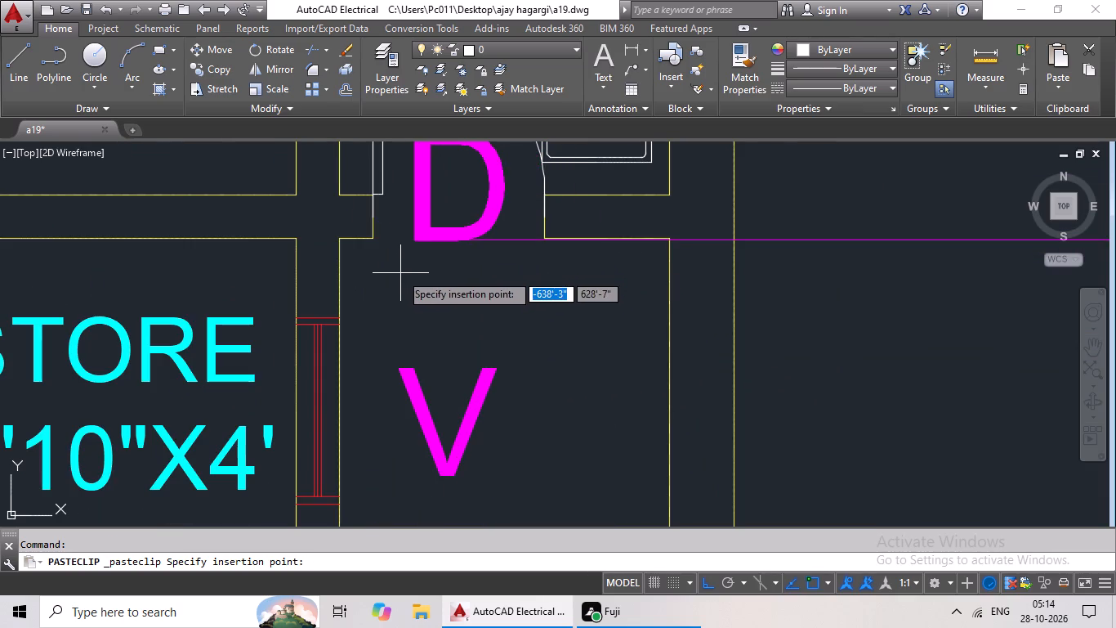
pyautogui.click(400, 273)
# Paste a copy of the D label at the door between the hall and the utility.
pyautogui.scroll(-5, 448, 280)
pyautogui.moveTo(471, 242); pyautogui.dragTo(452, 272, button='middle')
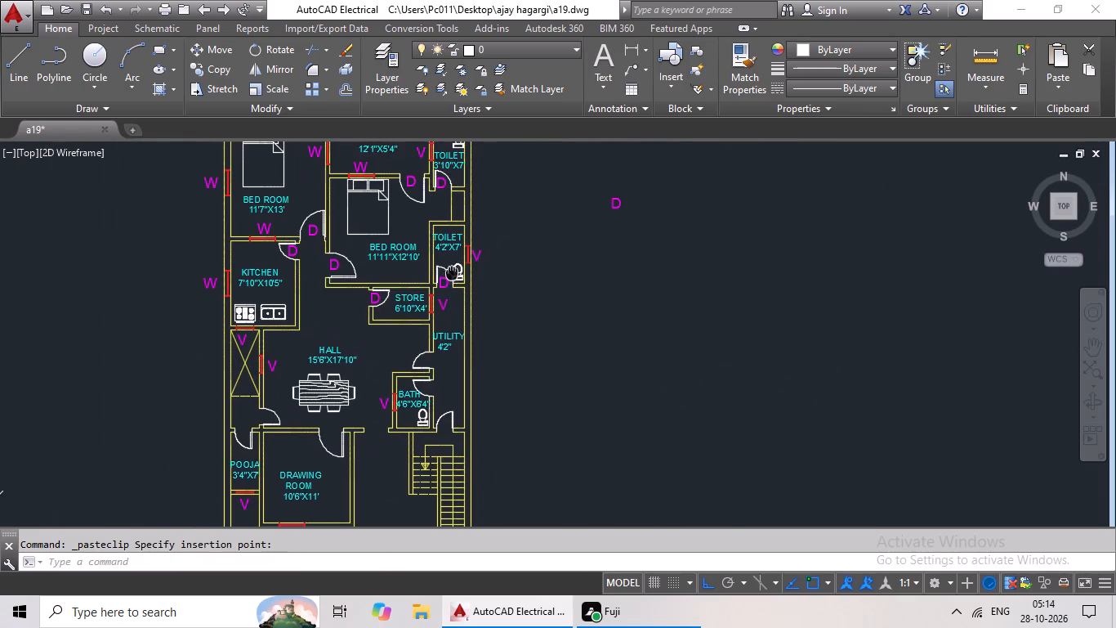
pyautogui.scroll(2, 432, 322)
pyautogui.hotkey('ctrl', 'c')
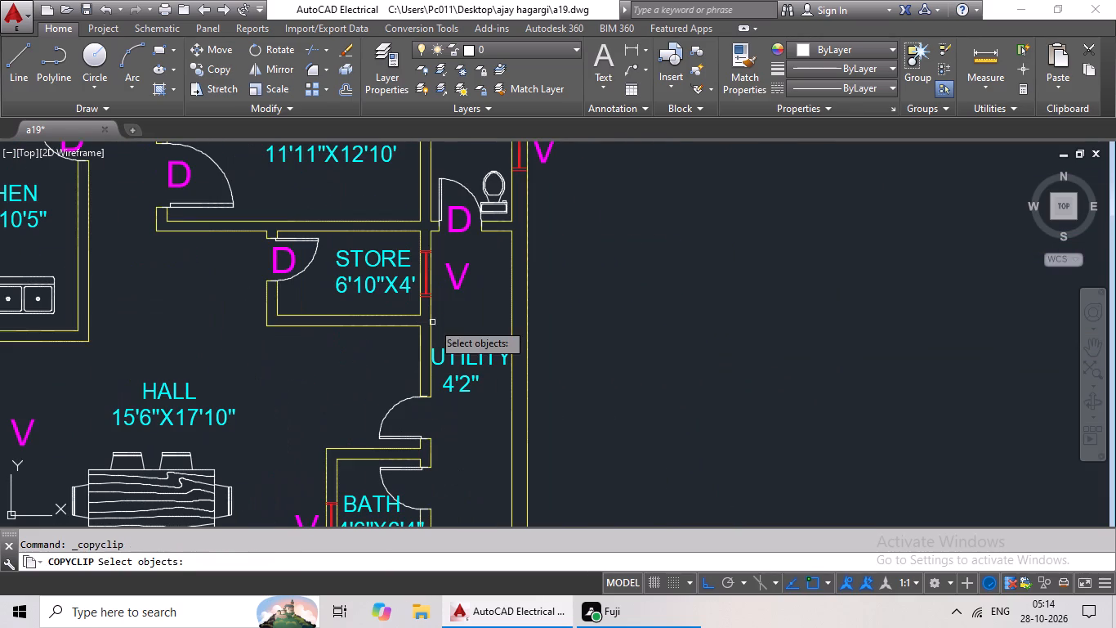
pyautogui.hotkey('ctrl', 'v')
pyautogui.moveTo(439, 363); pyautogui.dragTo(435, 269, button='middle')
pyautogui.scroll(4, 433, 325)
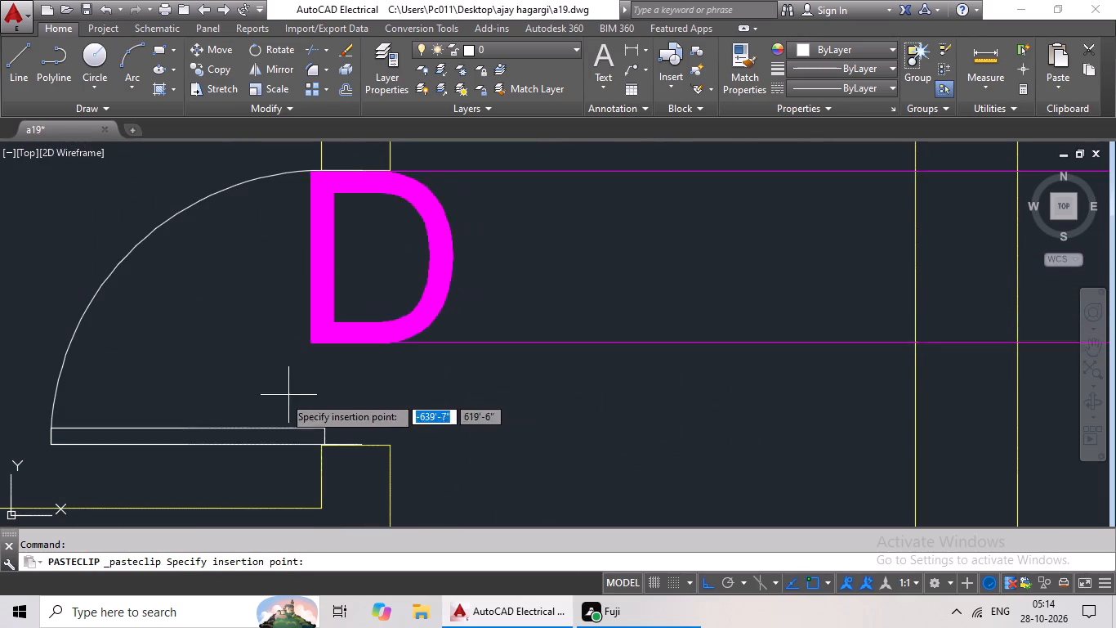
pyautogui.click(200, 434)
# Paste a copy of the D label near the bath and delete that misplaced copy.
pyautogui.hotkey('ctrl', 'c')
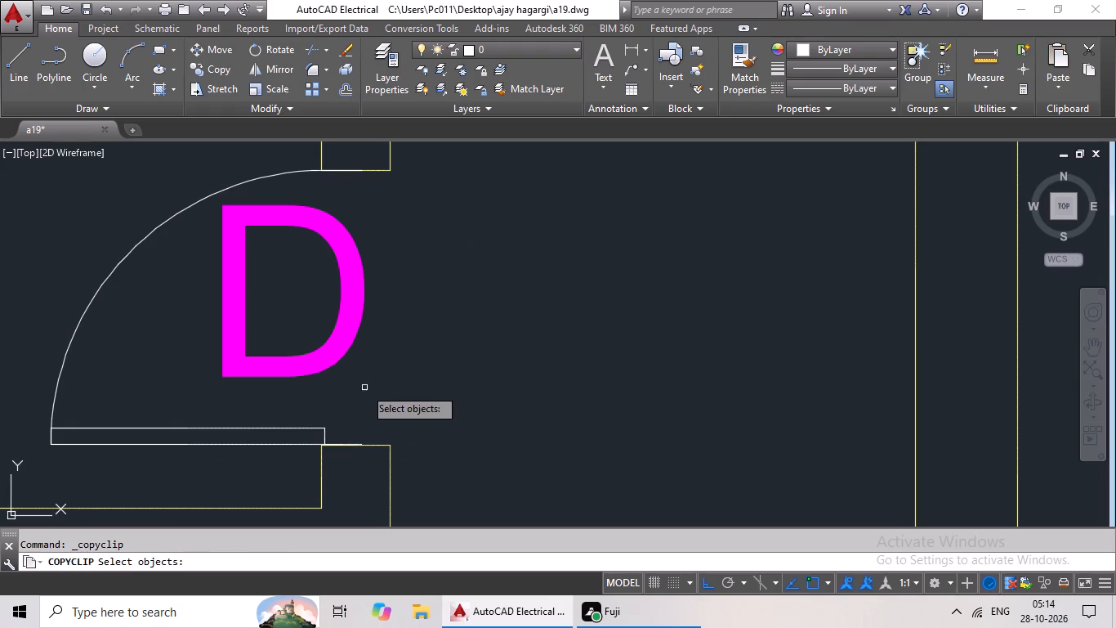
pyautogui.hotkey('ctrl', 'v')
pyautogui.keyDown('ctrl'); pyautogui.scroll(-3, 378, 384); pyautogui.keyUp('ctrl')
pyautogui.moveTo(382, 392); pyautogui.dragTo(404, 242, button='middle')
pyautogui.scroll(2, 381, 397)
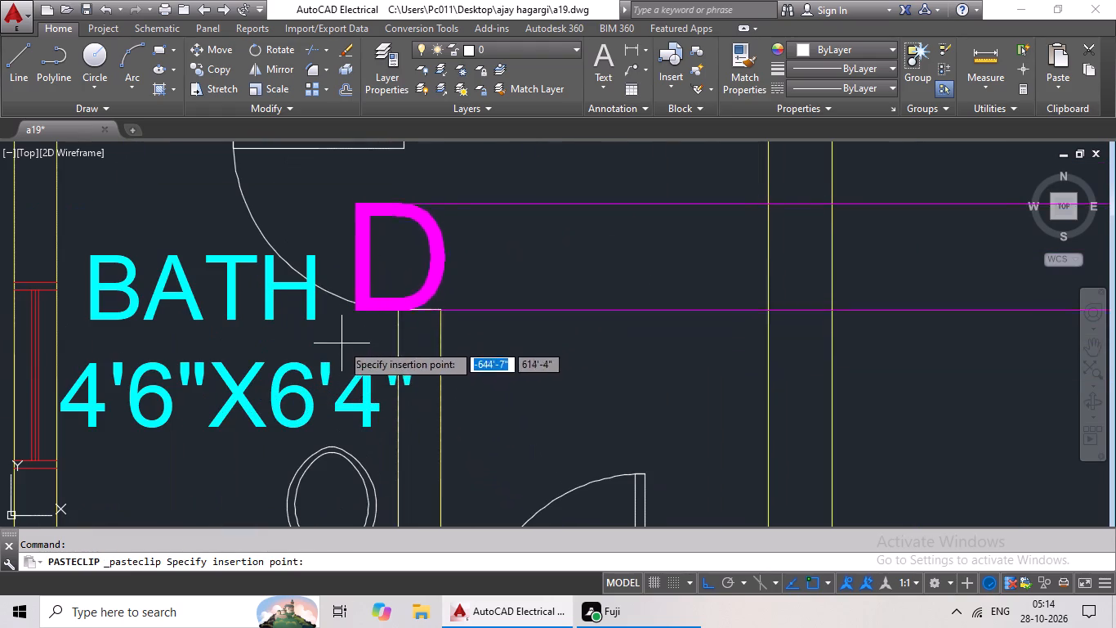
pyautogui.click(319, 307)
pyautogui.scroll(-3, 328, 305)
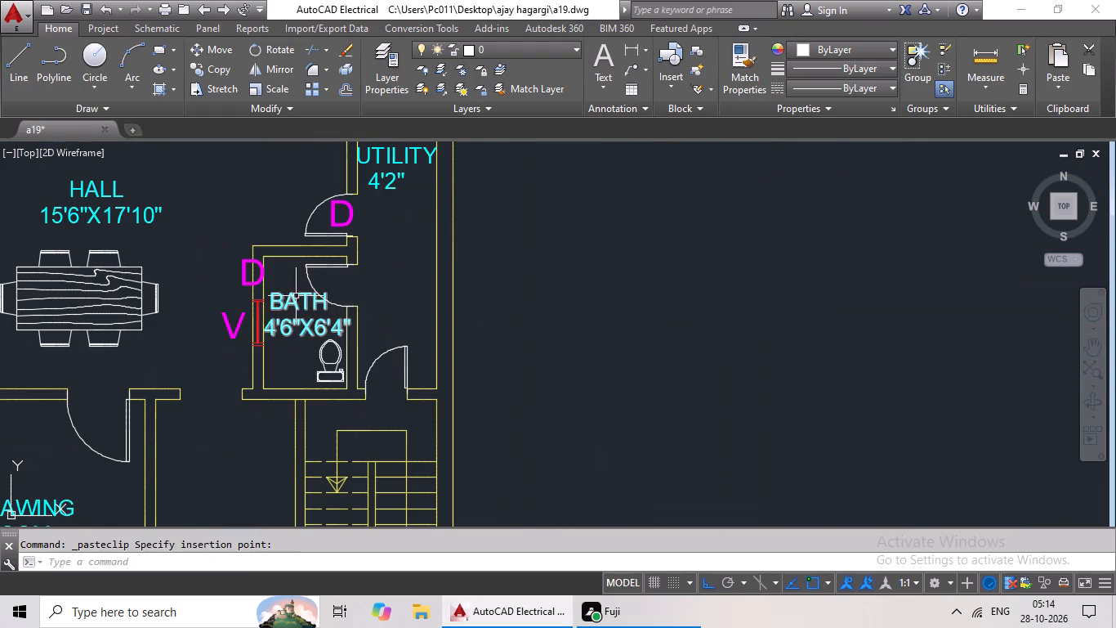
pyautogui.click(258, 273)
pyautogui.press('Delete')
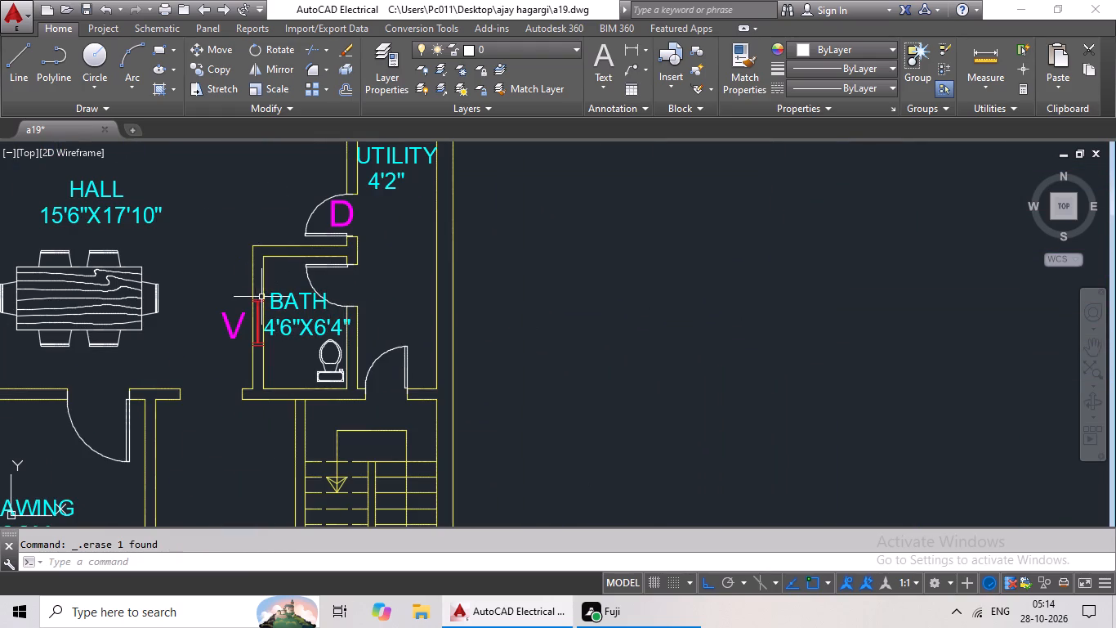
# Paste a copy of the D label at the bath's door, beside the BATH text.
pyautogui.hotkey('ctrl', 'c')
pyautogui.hotkey('ctrl', 'v')
pyautogui.scroll(3, 361, 341)
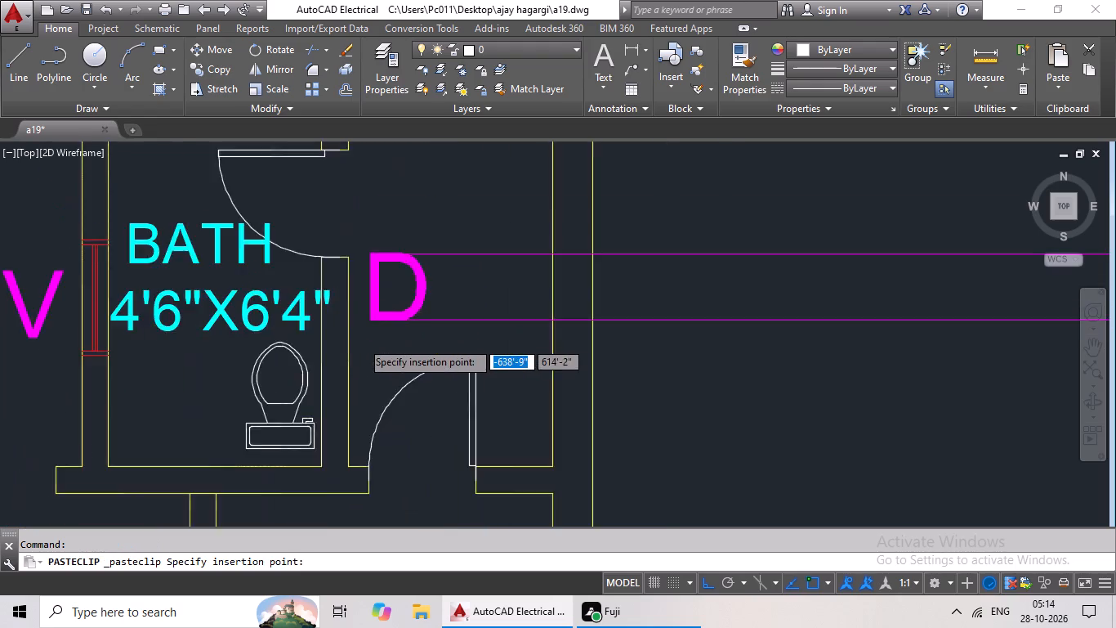
pyautogui.moveTo(333, 300); pyautogui.dragTo(314, 423, button='middle')
pyautogui.click(220, 328)
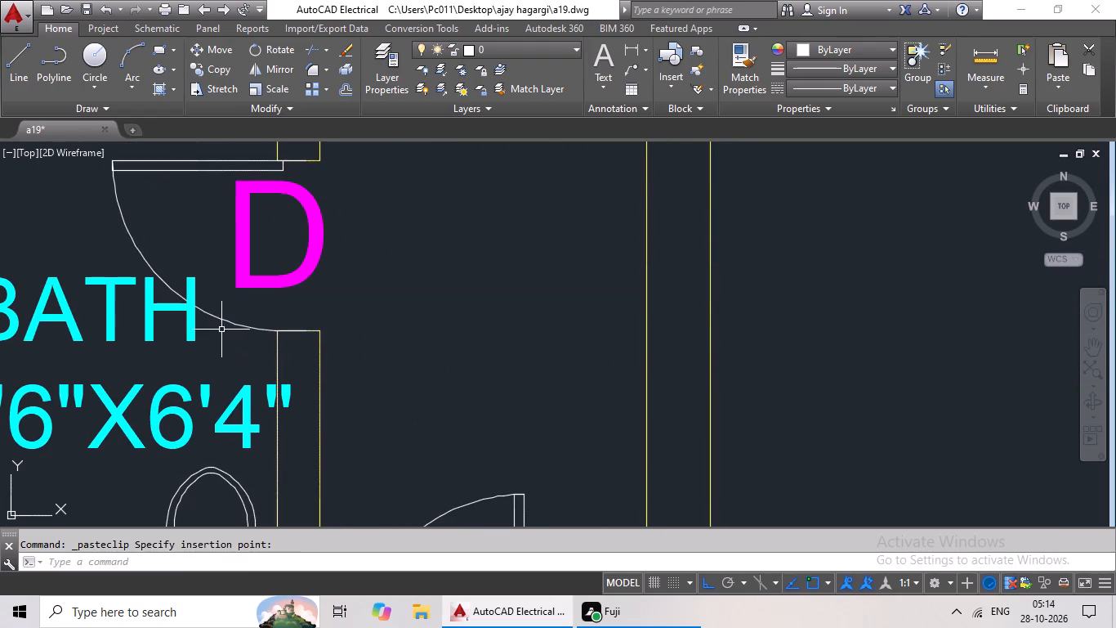
# Paste a copy of the D label at the utility's door on the staircase side.
pyautogui.hotkey('ctrl', 'c')
pyautogui.hotkey('ctrl', 'v')
pyautogui.keyDown('ctrl'); pyautogui.scroll(-2, 408, 339); pyautogui.keyUp('ctrl')
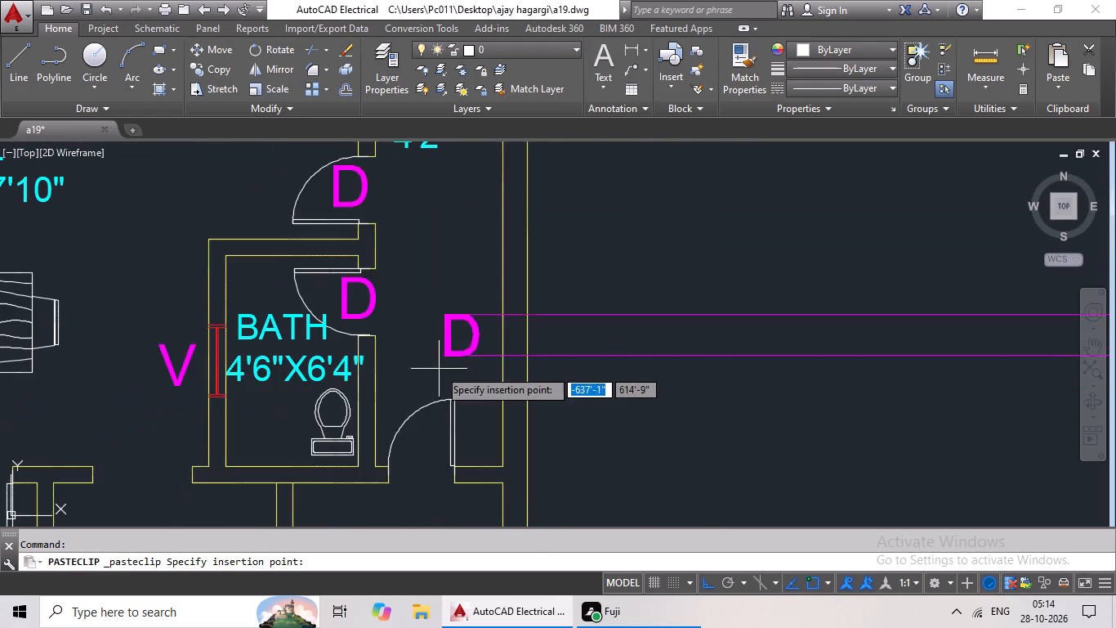
pyautogui.moveTo(439, 369); pyautogui.dragTo(440, 271, button='middle')
pyautogui.click(405, 384)
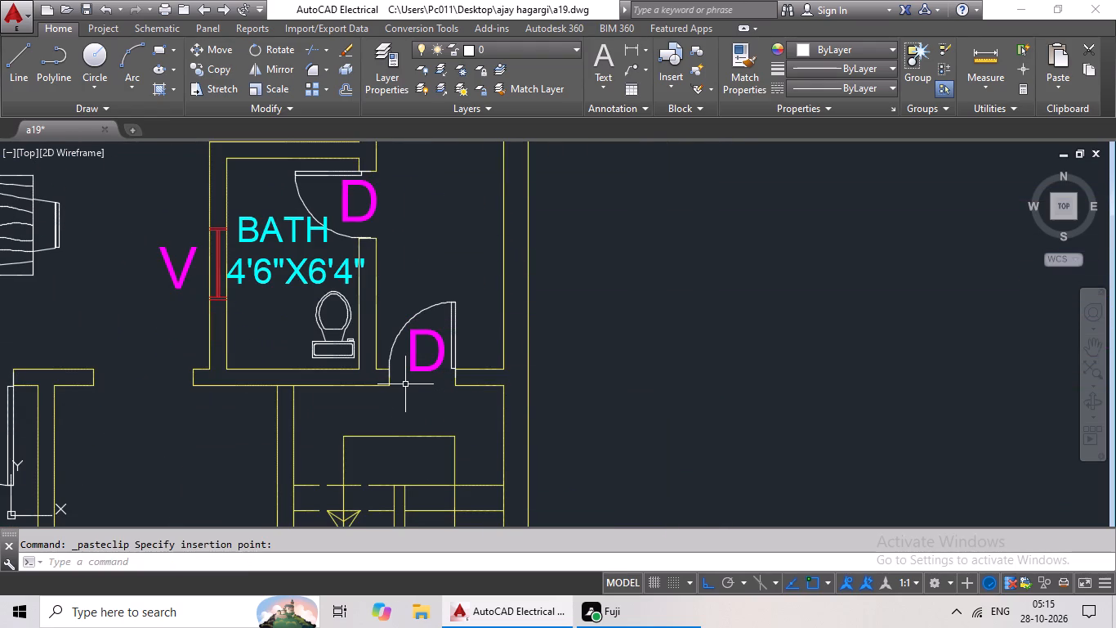
# Paste a copy of the D label at the door between the hall and the drawing room.
pyautogui.hotkey('ctrl', 'v')
pyautogui.scroll(-1, 392, 408)
pyautogui.moveTo(382, 412); pyautogui.dragTo(471, 346, button='middle')
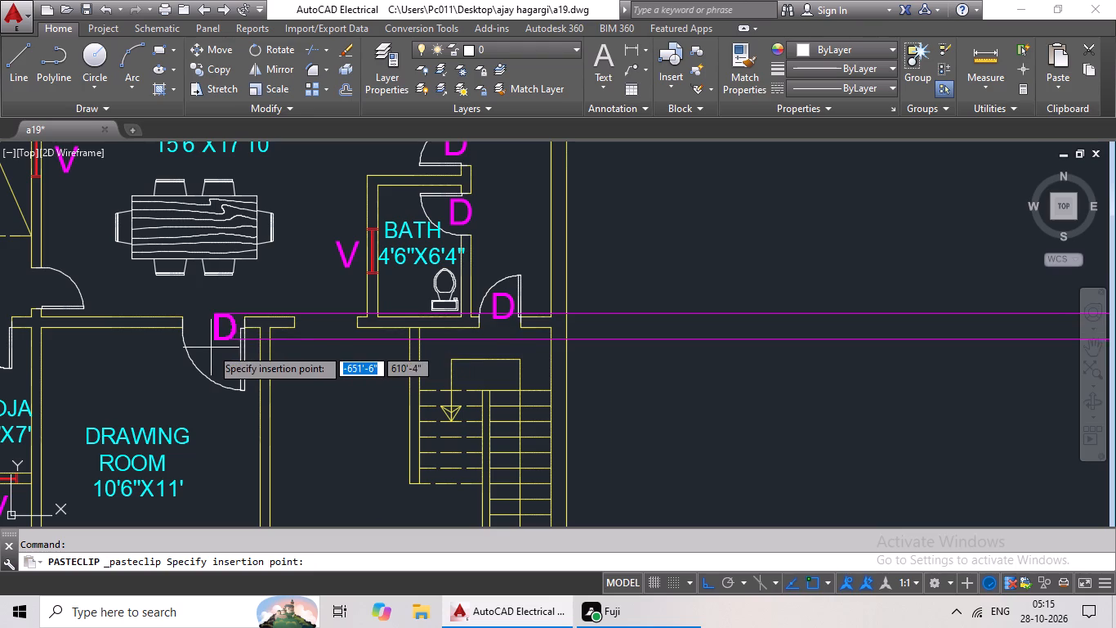
pyautogui.click(204, 346)
# Paste copies of the D label at the pooja room's door and at the neighbouring door into the hall.
pyautogui.hotkey('ctrl', 'v')
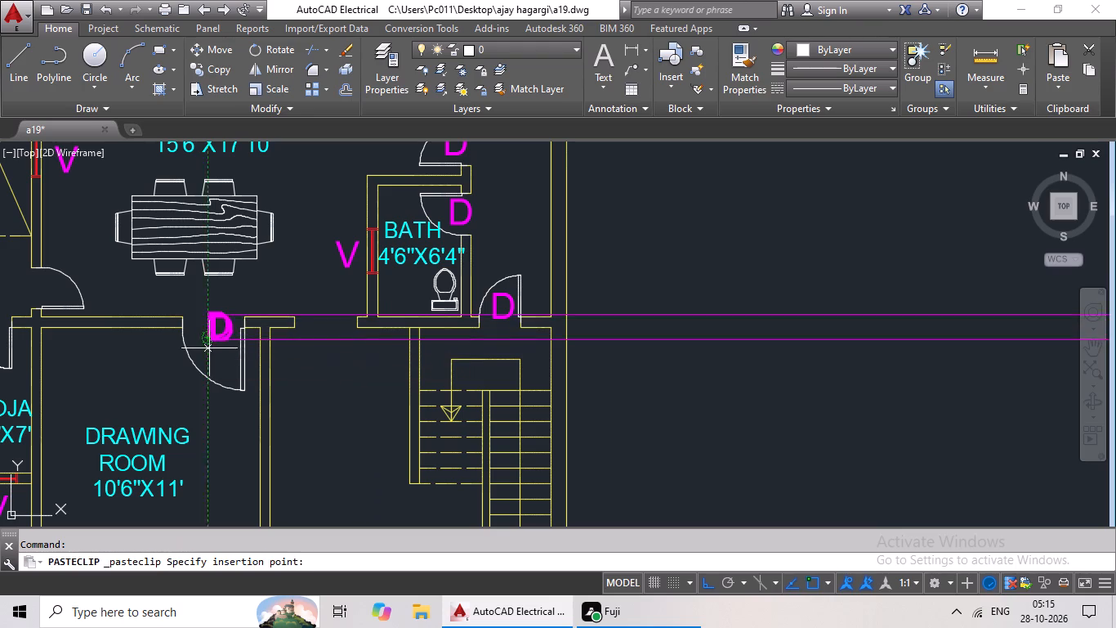
pyautogui.scroll(-2, 300, 335)
pyautogui.scroll(4, 185, 337)
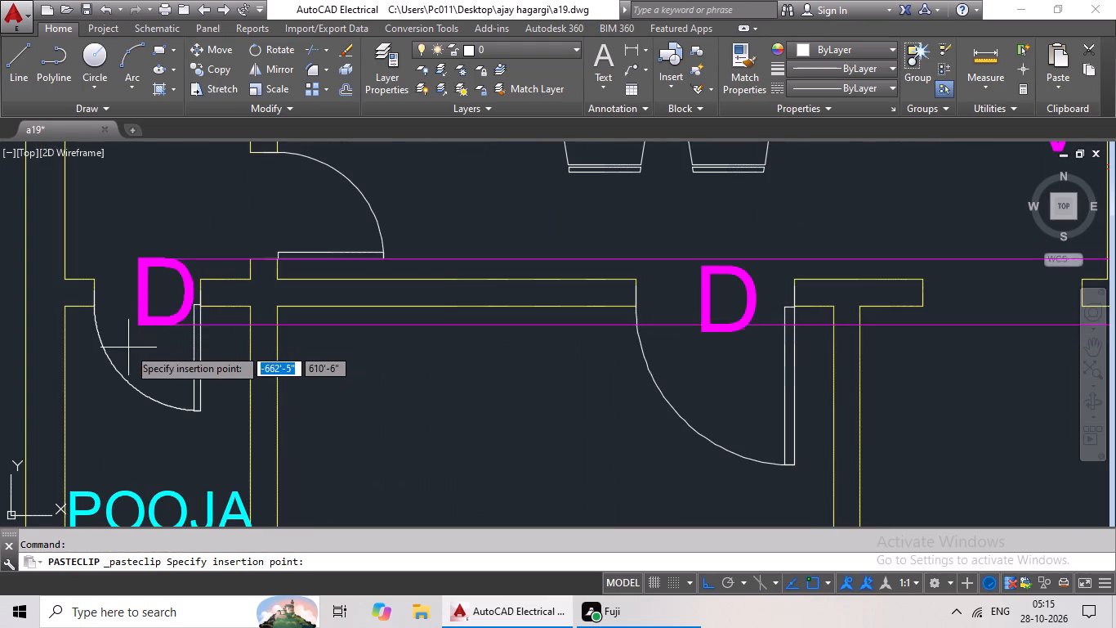
pyautogui.click(115, 352)
pyautogui.hotkey('ctrl', 'v')
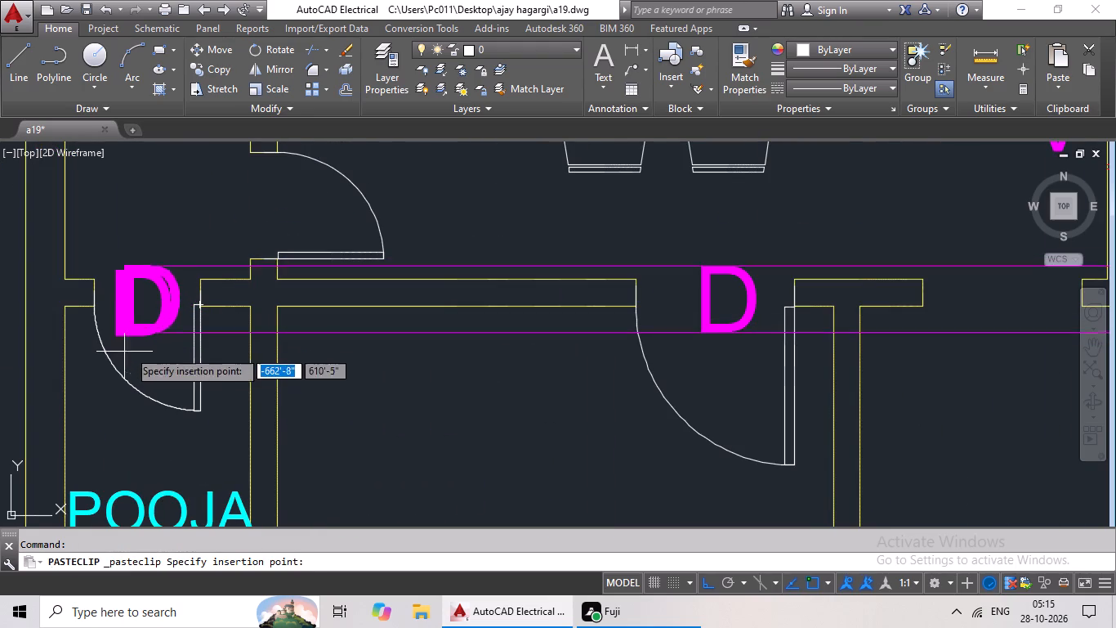
pyautogui.click(247, 253)
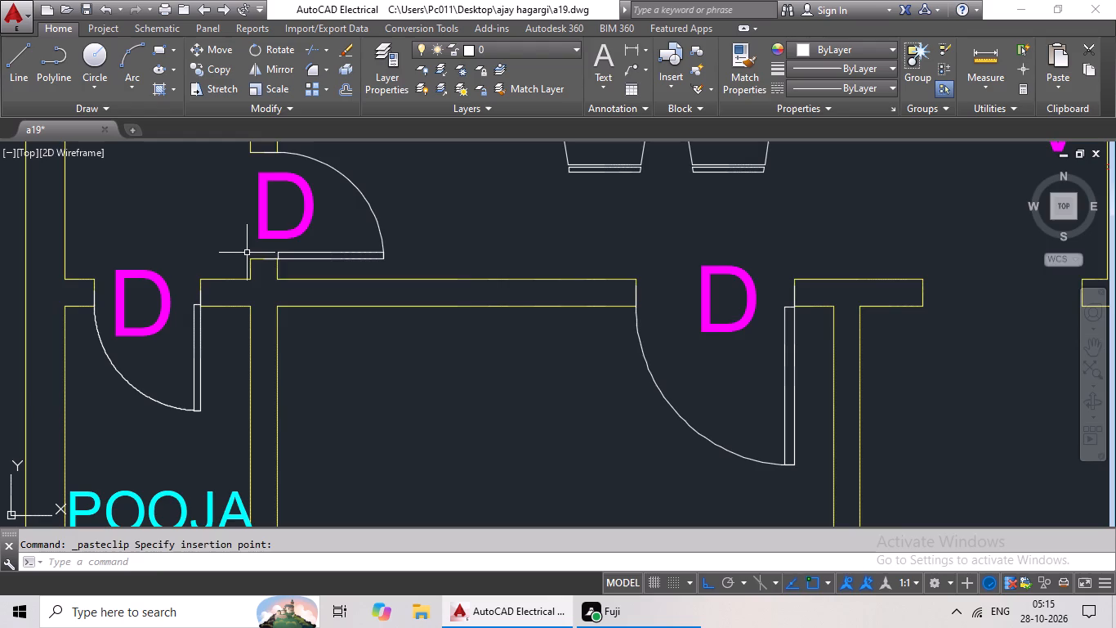
# Paste a copy of the D label at each leaf of the double gate below the porch.
pyautogui.hotkey('ctrl', 'v')
pyautogui.scroll(-2, 320, 267)
pyautogui.moveTo(387, 331); pyautogui.dragTo(405, 259, button='middle')
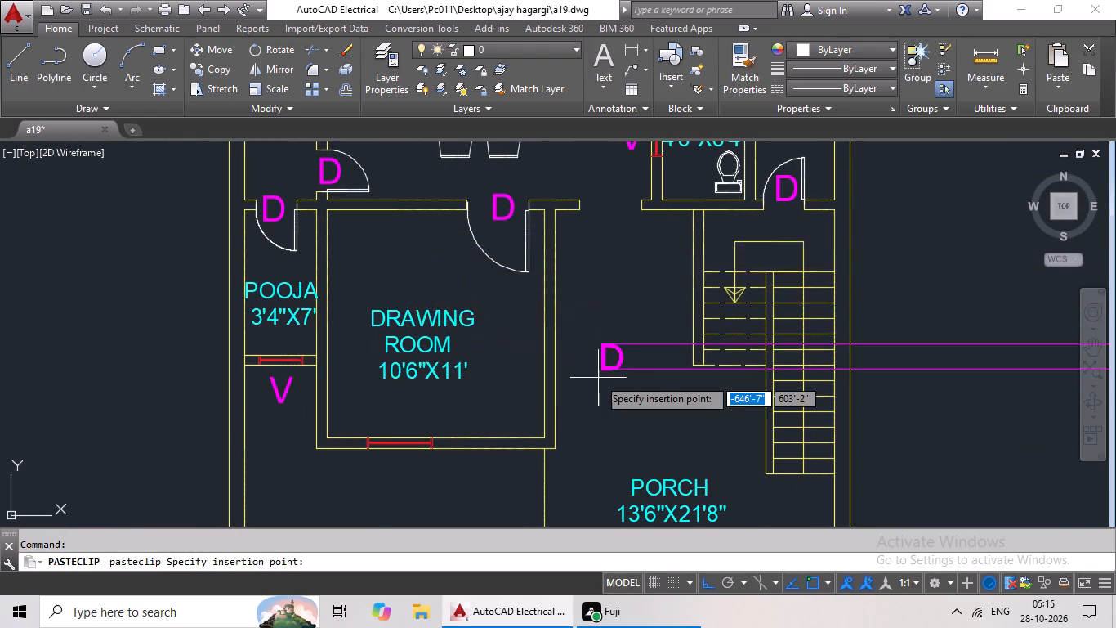
pyautogui.scroll(-2, 599, 378)
pyautogui.scroll(3, 647, 478)
pyautogui.moveTo(646, 477); pyautogui.dragTo(591, 309, button='middle')
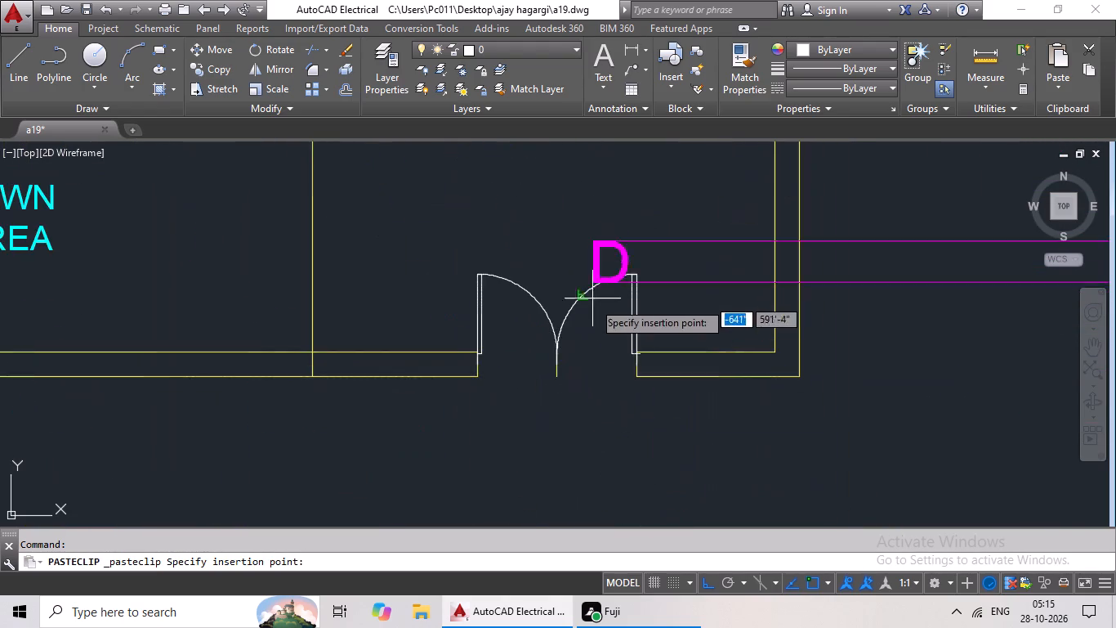
pyautogui.scroll(3, 595, 350)
pyautogui.click(551, 405)
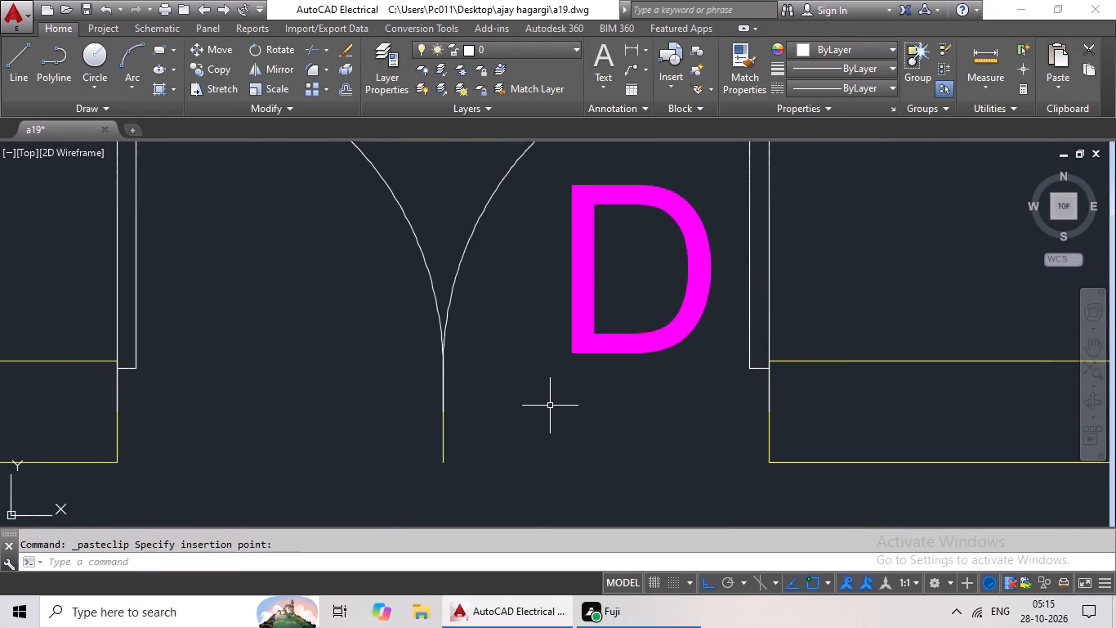
pyautogui.hotkey('ctrl', 'v')
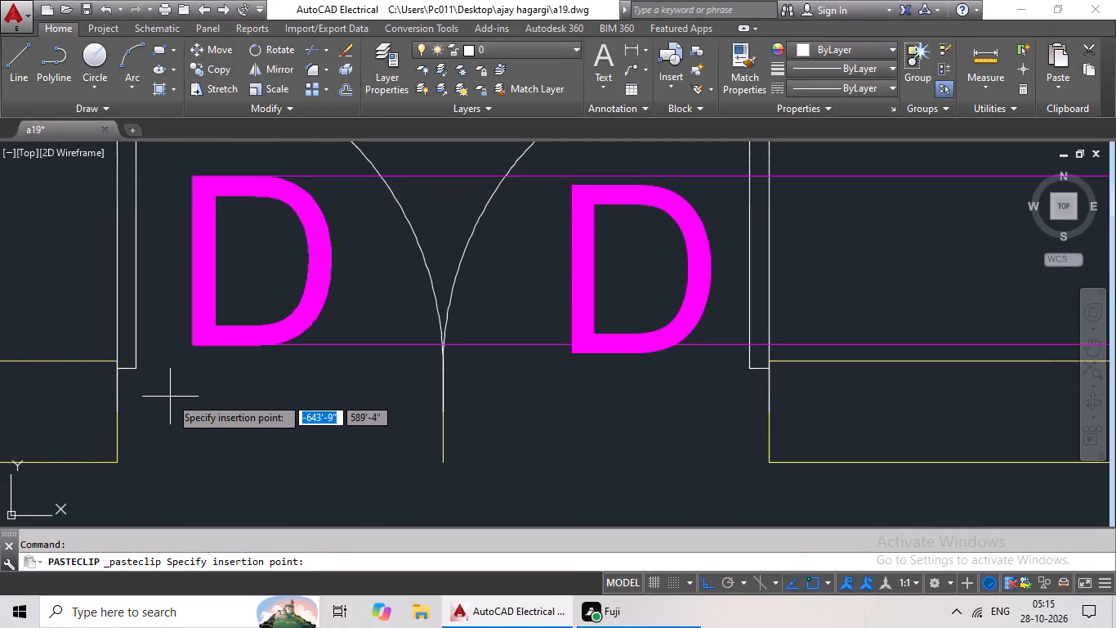
pyautogui.click(167, 406)
# Copy the W label beside the kitchen and paste it below the drawing room's window, above the lawn area.
pyautogui.scroll(-3, 440, 374)
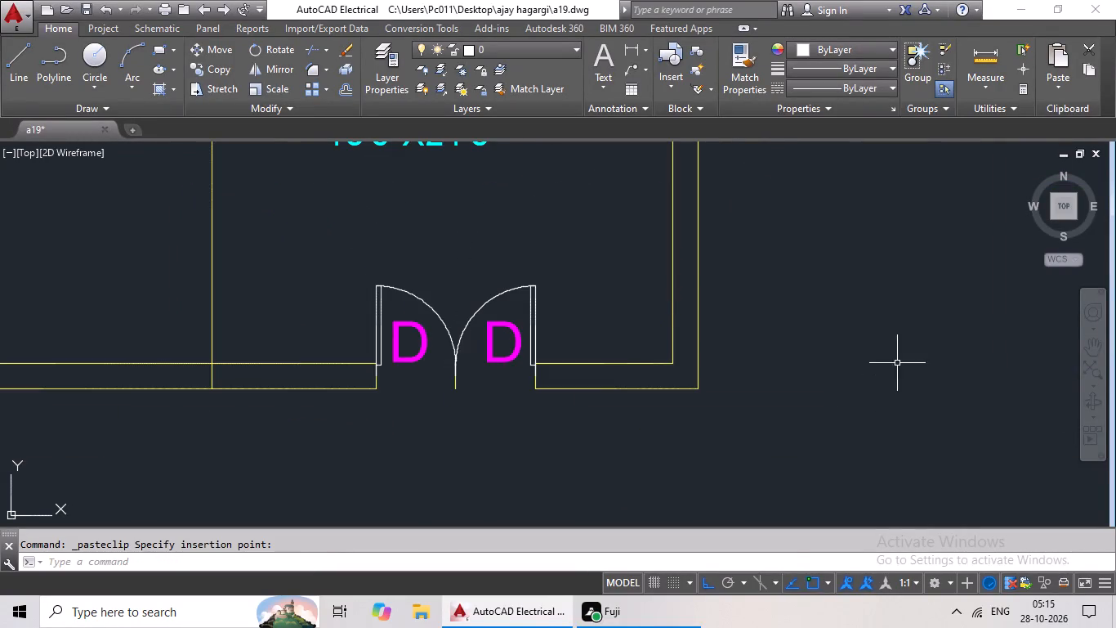
pyautogui.scroll(-2, 889, 362)
pyautogui.moveTo(854, 348); pyautogui.dragTo(812, 366, button='middle')
pyautogui.scroll(-2, 915, 299)
pyautogui.moveTo(917, 293); pyautogui.dragTo(716, 339, button='middle')
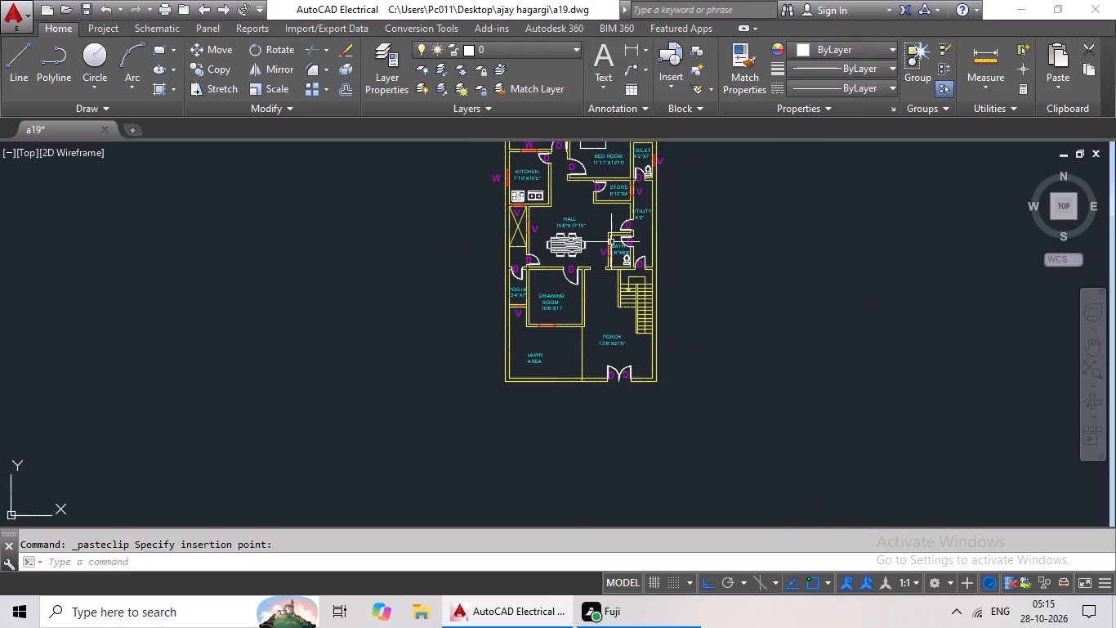
pyautogui.click(495, 177)
pyautogui.hotkey('ctrl', 'c')
pyautogui.hotkey('ctrl', 'v')
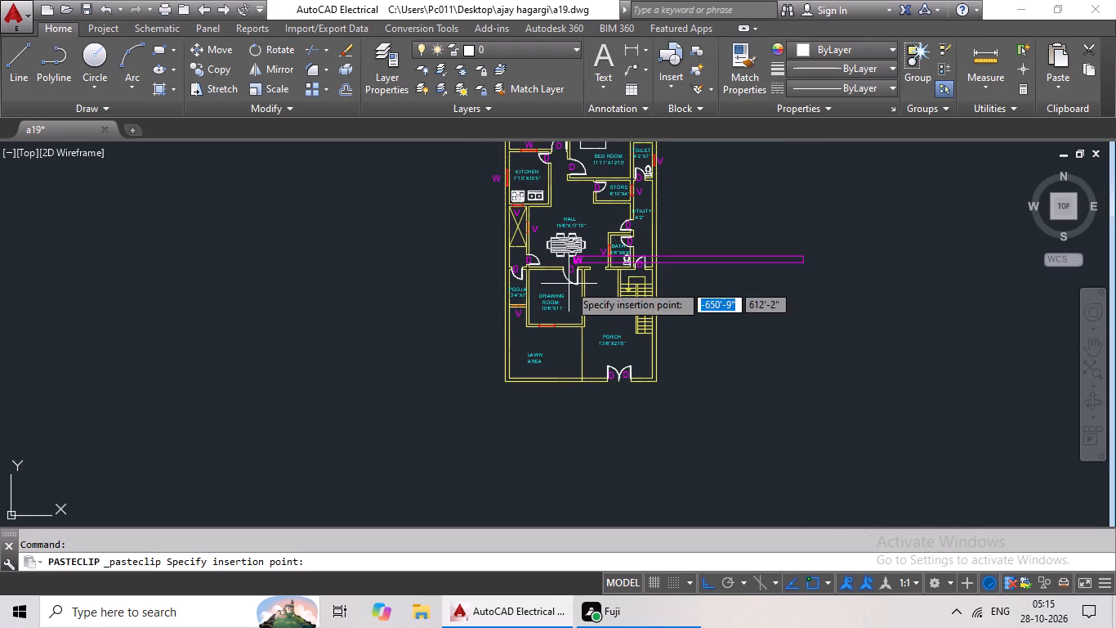
pyautogui.scroll(3, 529, 352)
pyautogui.click(578, 297)
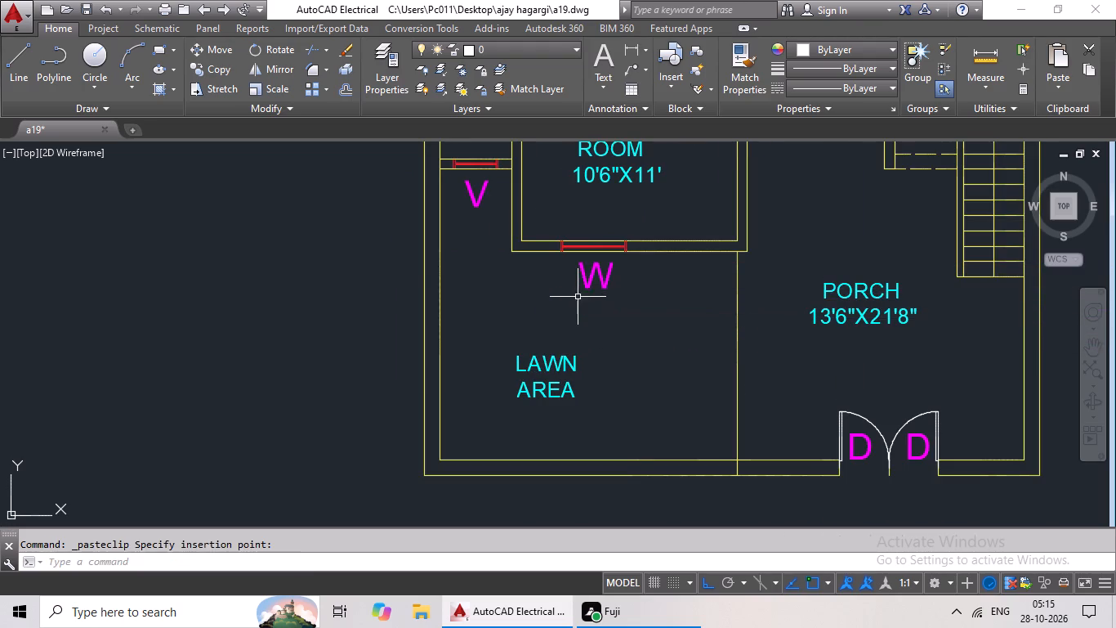
# Delete the stray object in the empty space to the right of the floor plan.
pyautogui.scroll(-3, 718, 296)
pyautogui.moveTo(765, 303); pyautogui.dragTo(486, 420, button='middle')
pyautogui.moveTo(599, 191); pyautogui.dragTo(697, 235)
pyautogui.press('Delete')
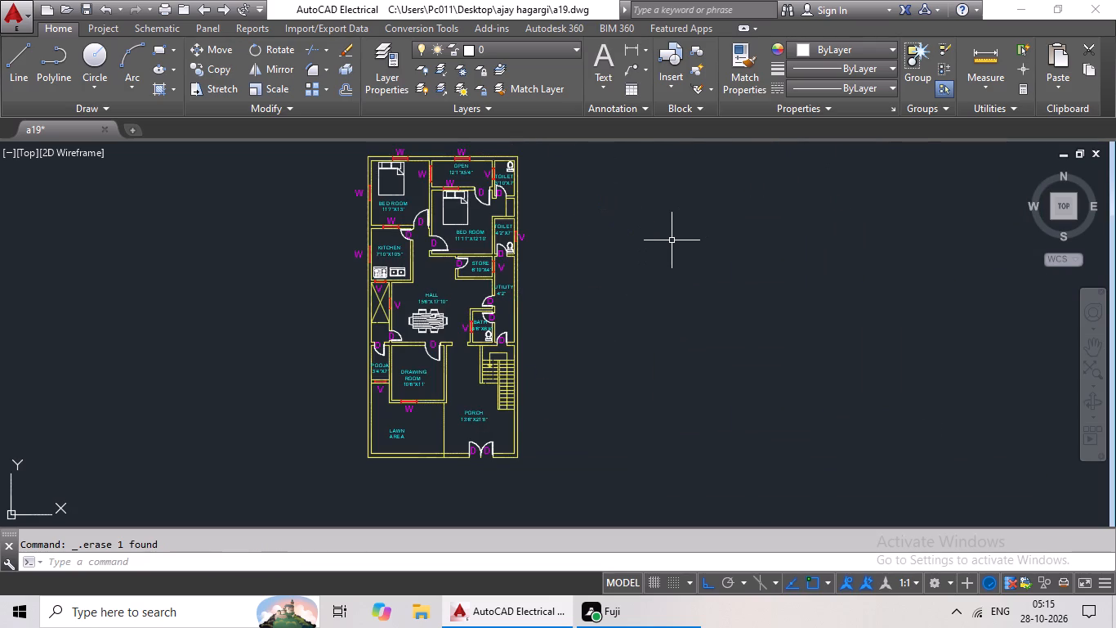
# Add a linear dimension across the house's overall width, placed above the top outer wall and its W labels.
pyautogui.moveTo(593, 271); pyautogui.dragTo(515, 310, button='middle')
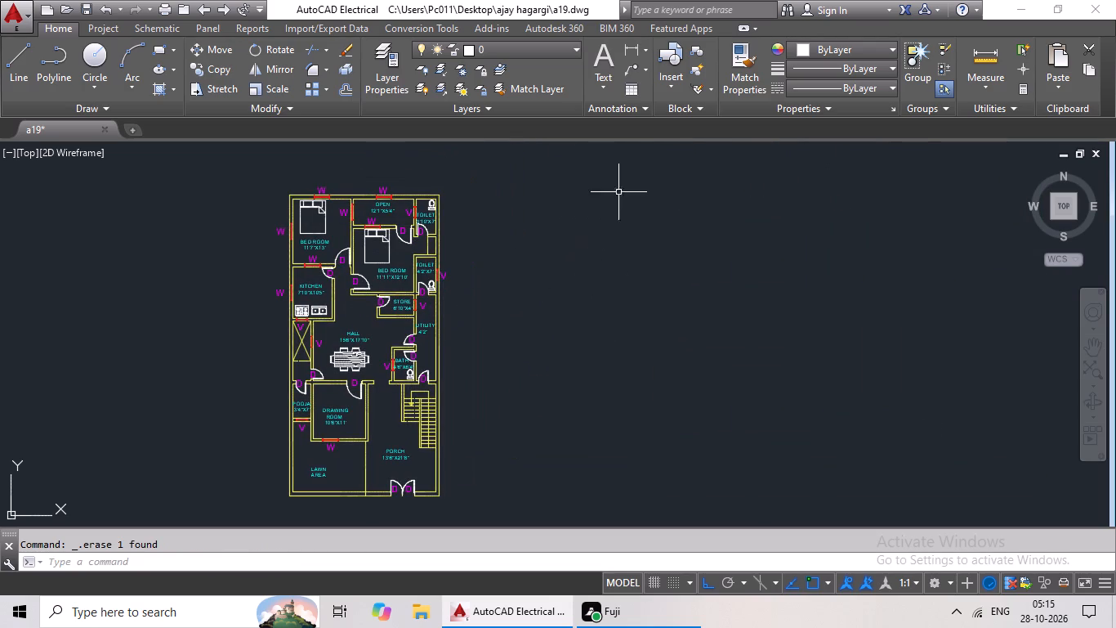
pyautogui.click(630, 47)
pyautogui.scroll(2, 288, 191)
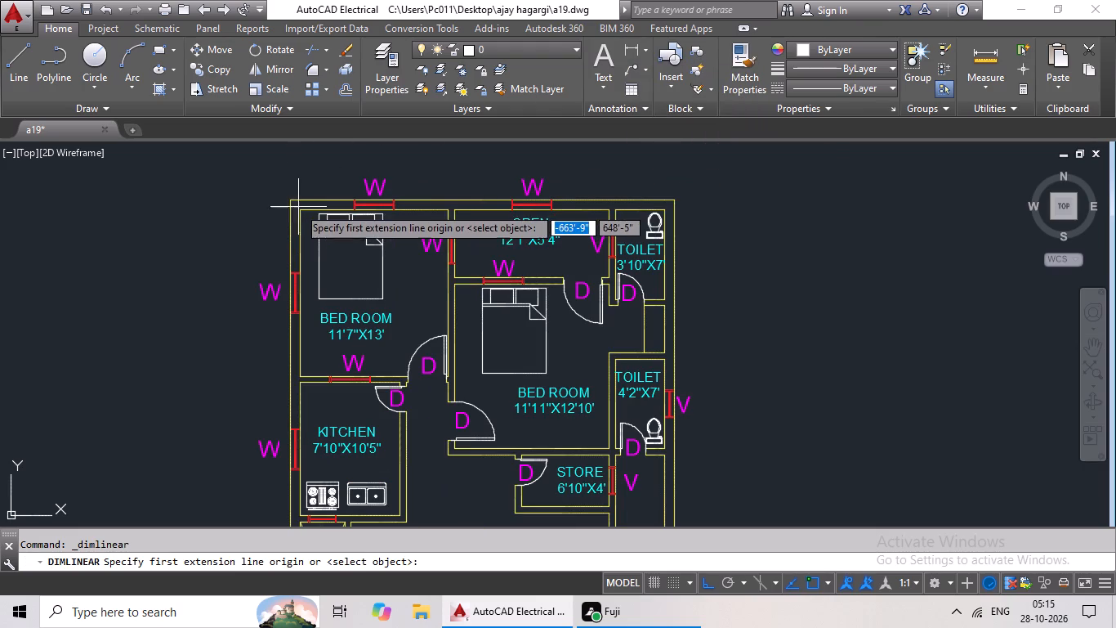
pyautogui.click(288, 201)
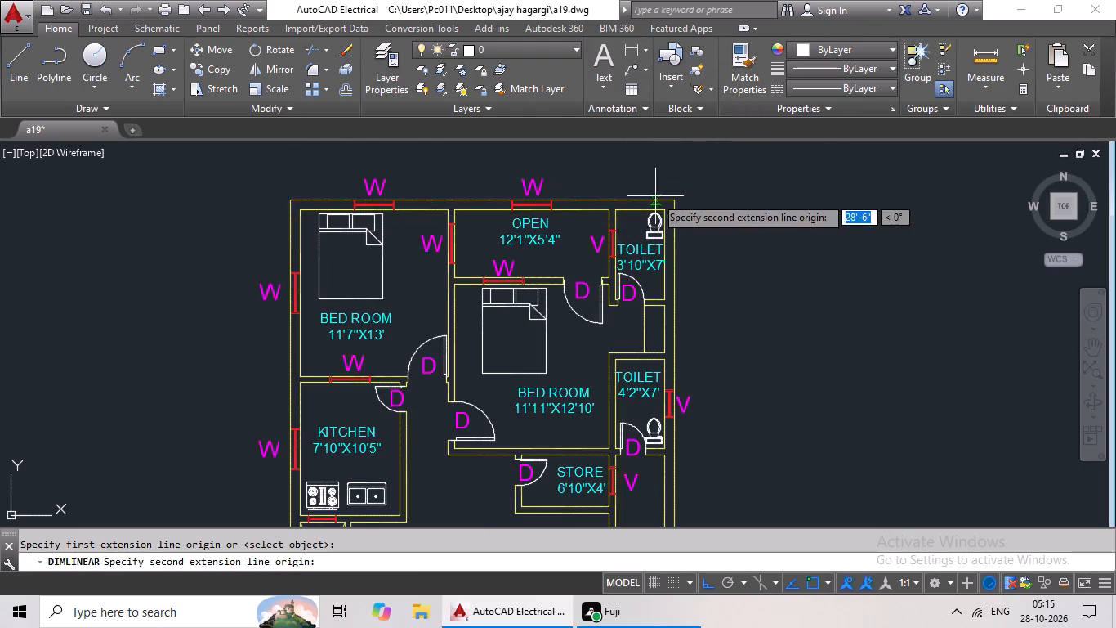
pyautogui.click(673, 199)
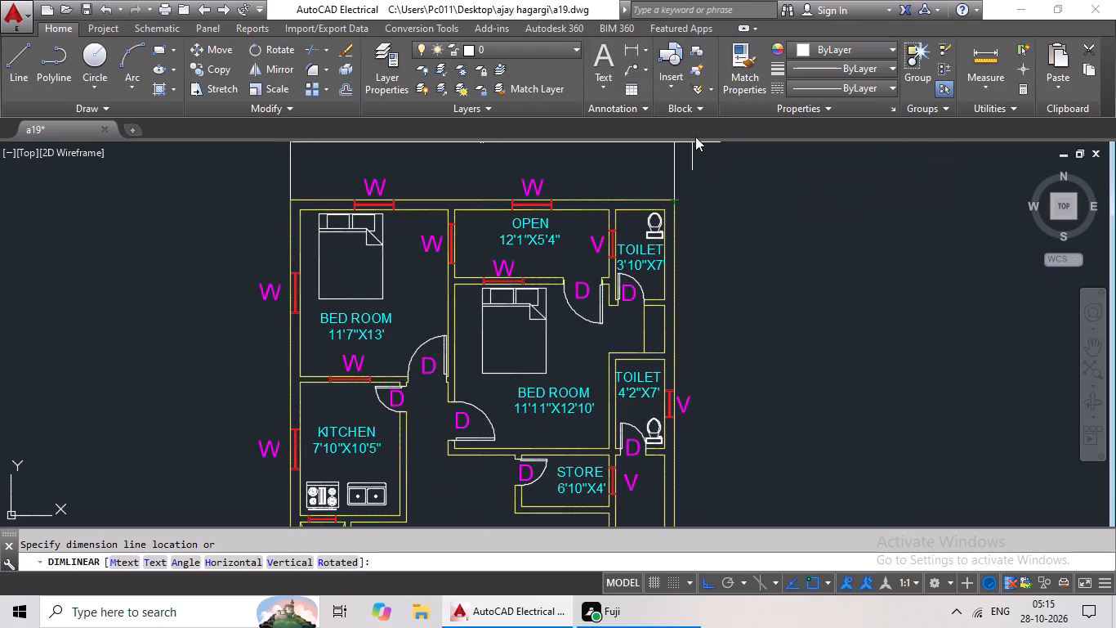
pyautogui.moveTo(686, 145); pyautogui.dragTo(660, 162, button='middle')
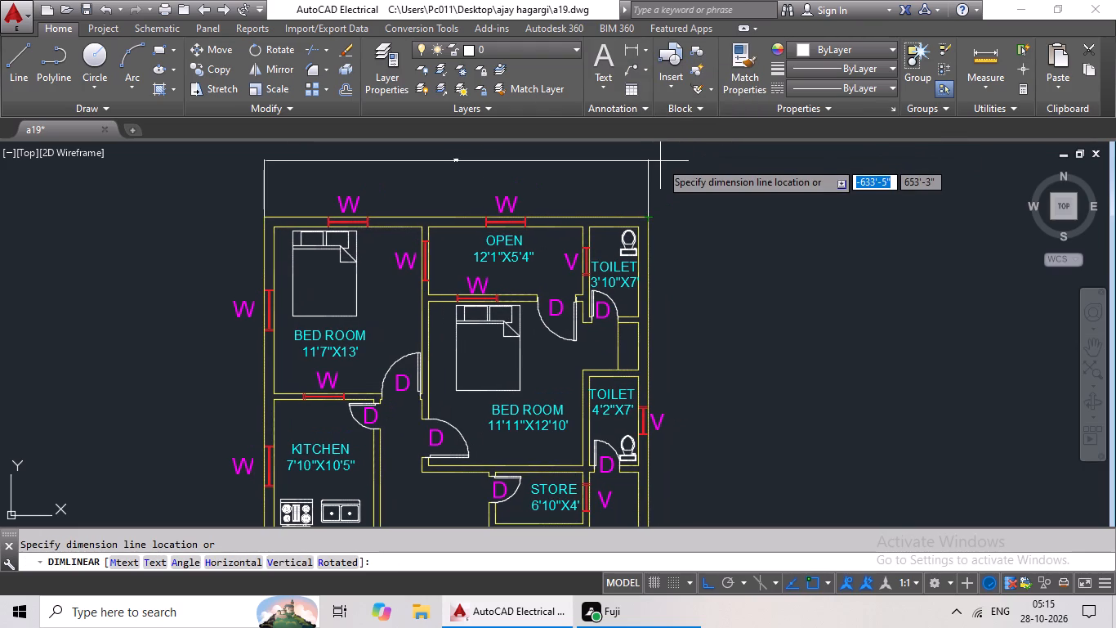
pyautogui.click(661, 155)
# Add a linear dimension along the house's overall length, placed outside the right outer wall.
pyautogui.scroll(-2, 726, 186)
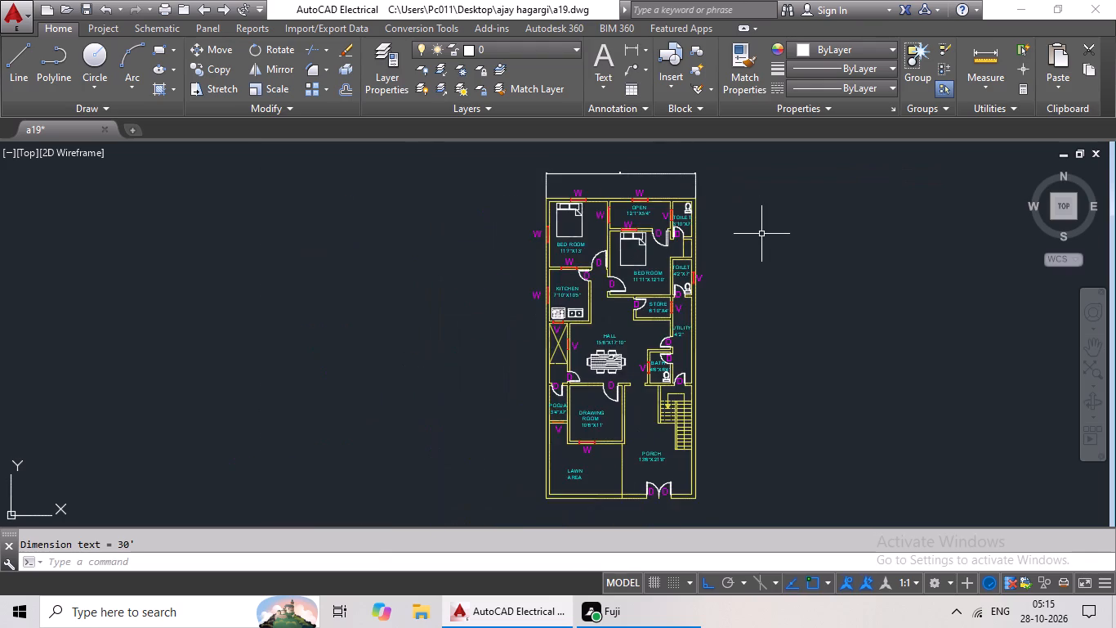
pyautogui.moveTo(758, 235); pyautogui.dragTo(569, 253, button='middle')
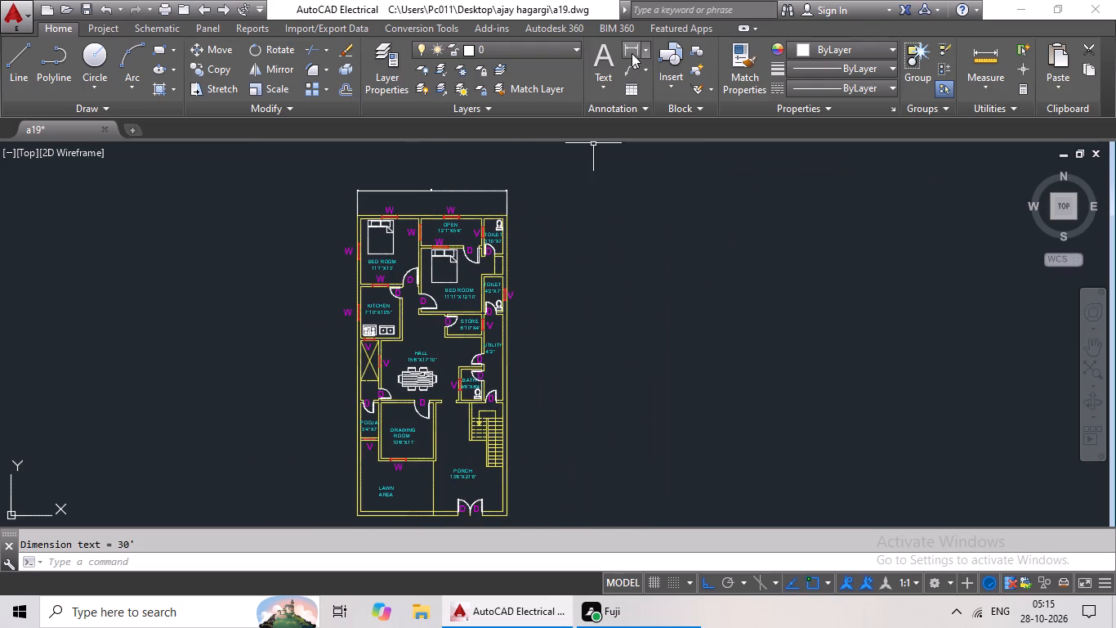
pyautogui.click(632, 52)
pyautogui.scroll(3, 505, 213)
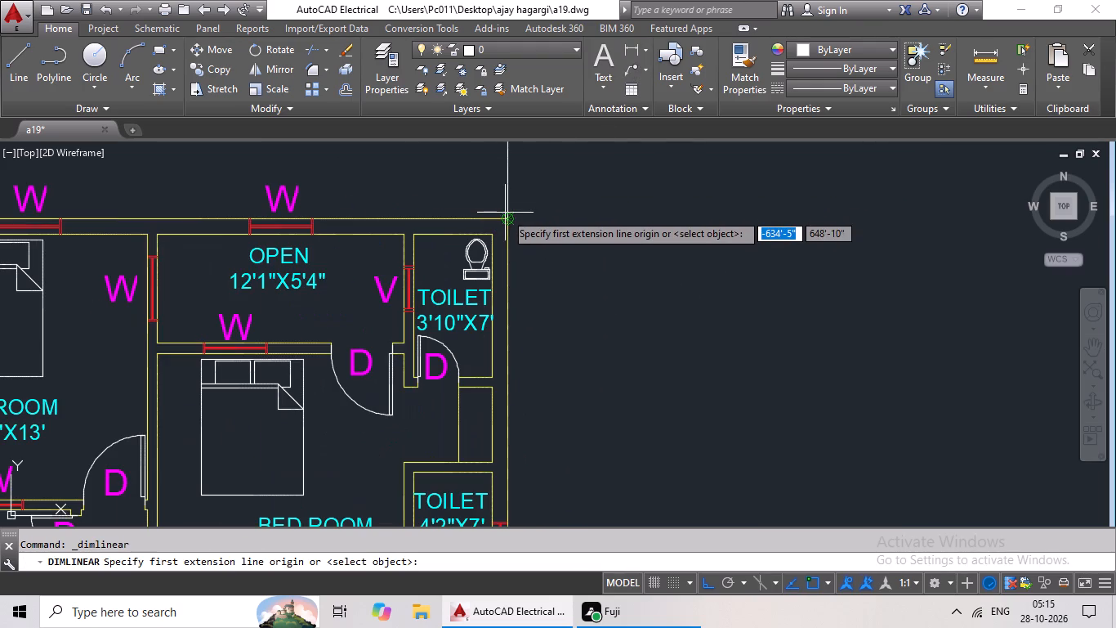
pyautogui.click(505, 216)
pyautogui.scroll(-2, 556, 288)
pyautogui.moveTo(554, 290); pyautogui.dragTo(542, 146, button='middle')
pyautogui.moveTo(513, 283); pyautogui.dragTo(541, 182, button='middle')
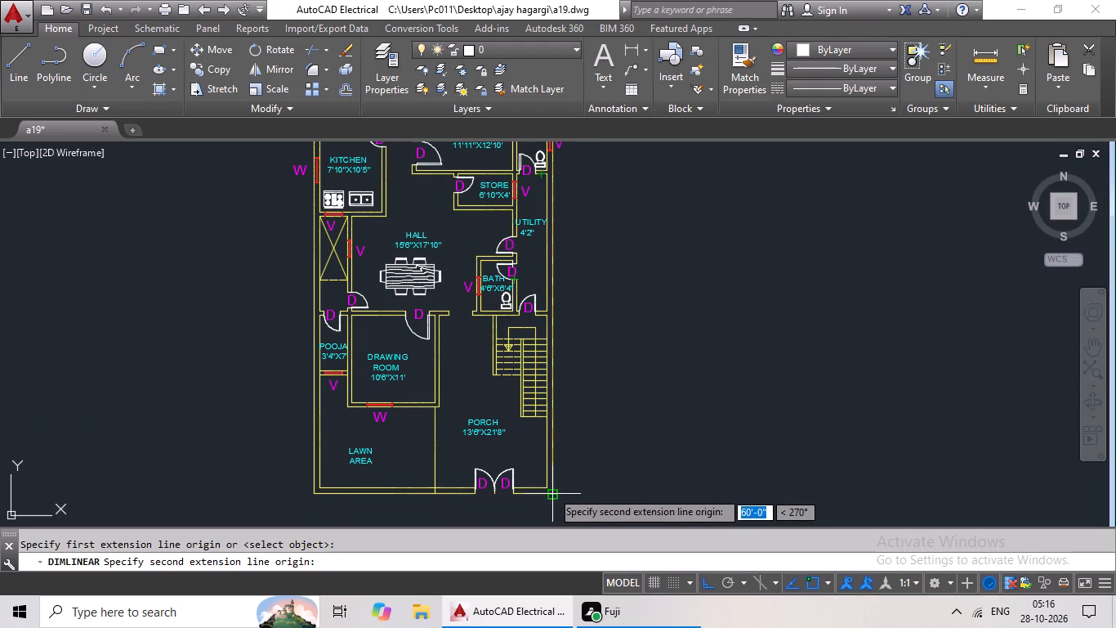
pyautogui.click(552, 490)
pyautogui.click(619, 487)
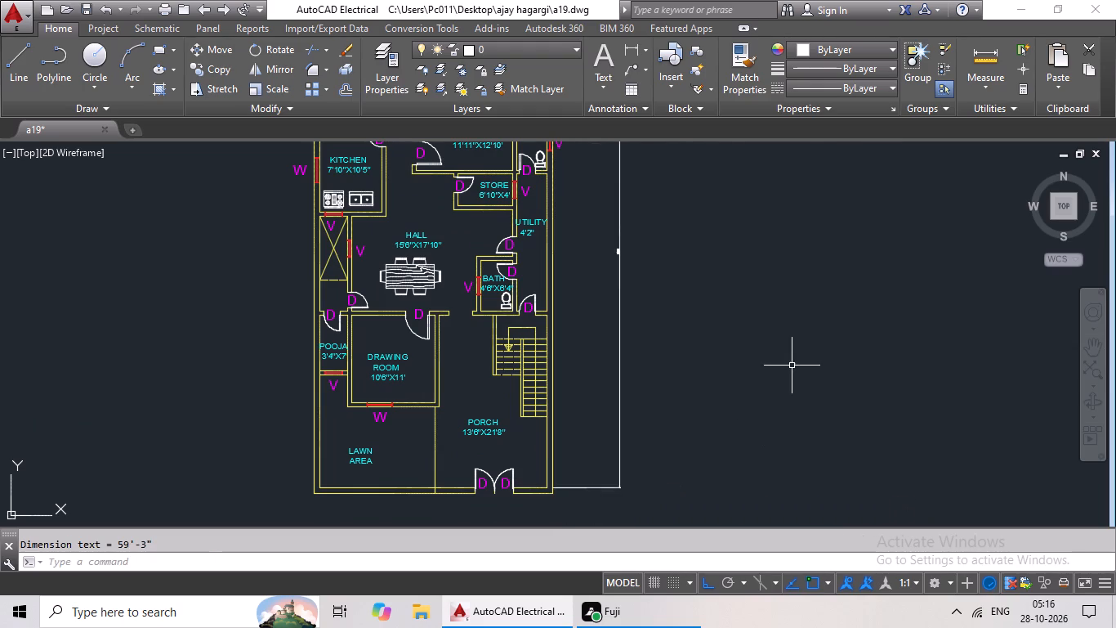
# Set the colour of the overall width and length dimensions to orange 242,103,34.
pyautogui.scroll(-3, 793, 359)
pyautogui.moveTo(794, 355); pyautogui.dragTo(532, 366, button='middle')
pyautogui.scroll(3, 465, 284)
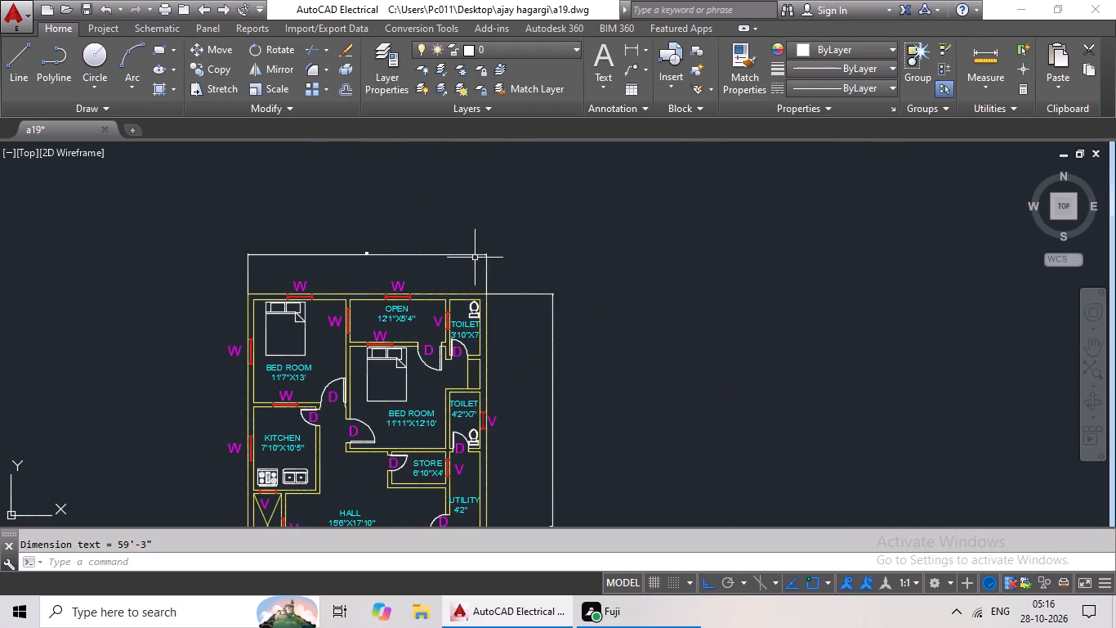
pyautogui.click(477, 253)
pyautogui.click(551, 301)
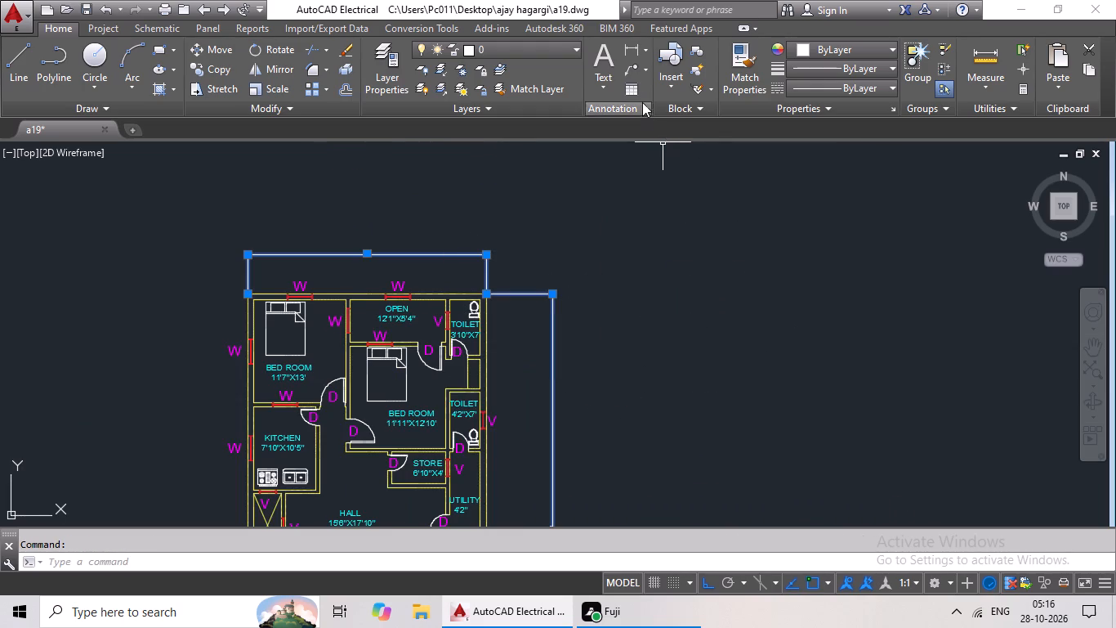
pyautogui.click(847, 50)
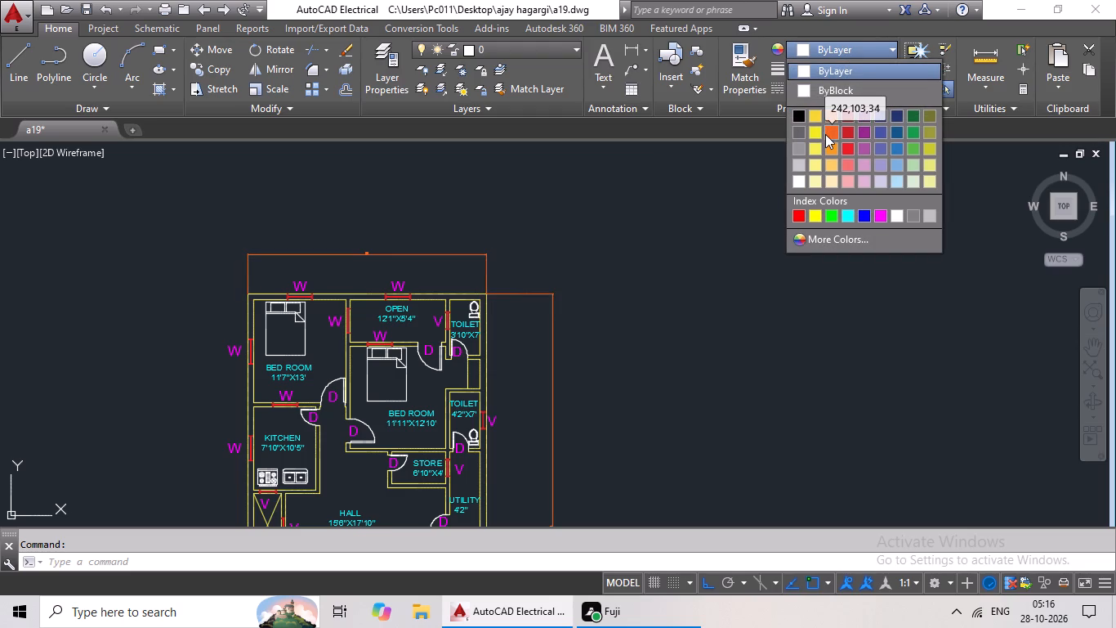
pyautogui.click(825, 134)
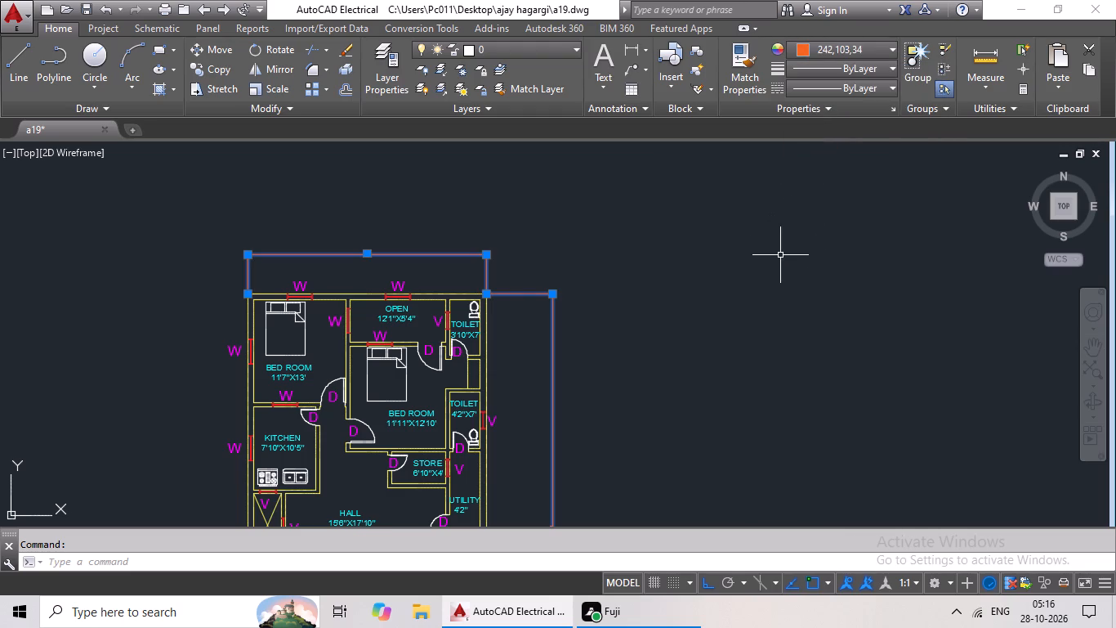
pyautogui.press('Escape')
# Set the text height of the overall width dimension above the plan to 1'-4".
pyautogui.scroll(4, 445, 282)
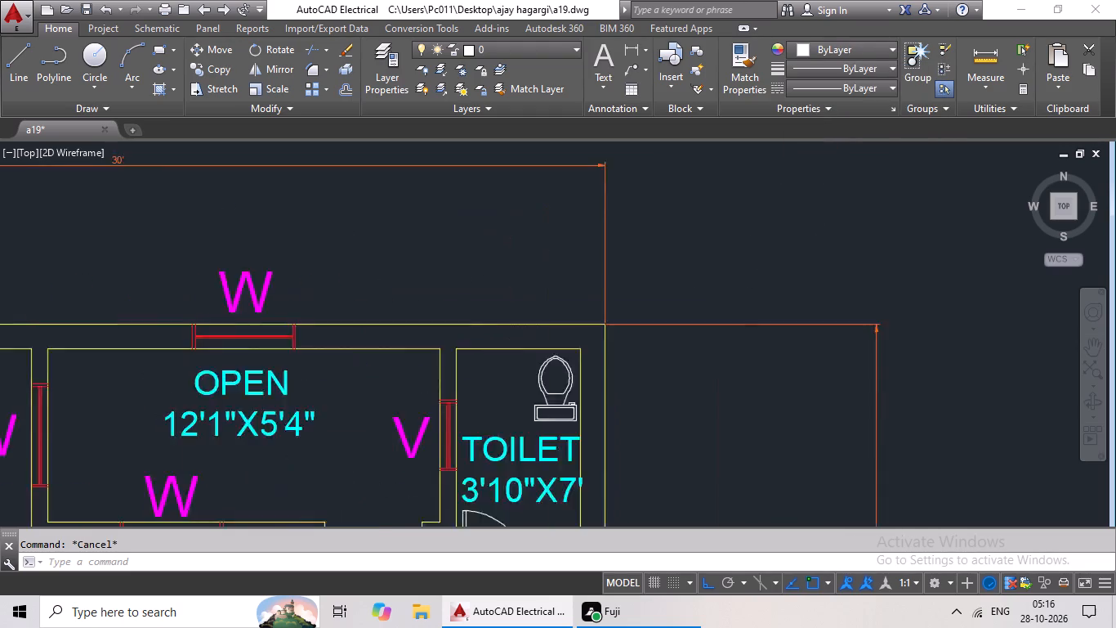
pyautogui.moveTo(429, 271); pyautogui.dragTo(759, 418, button='middle')
pyautogui.scroll(3, 245, 227)
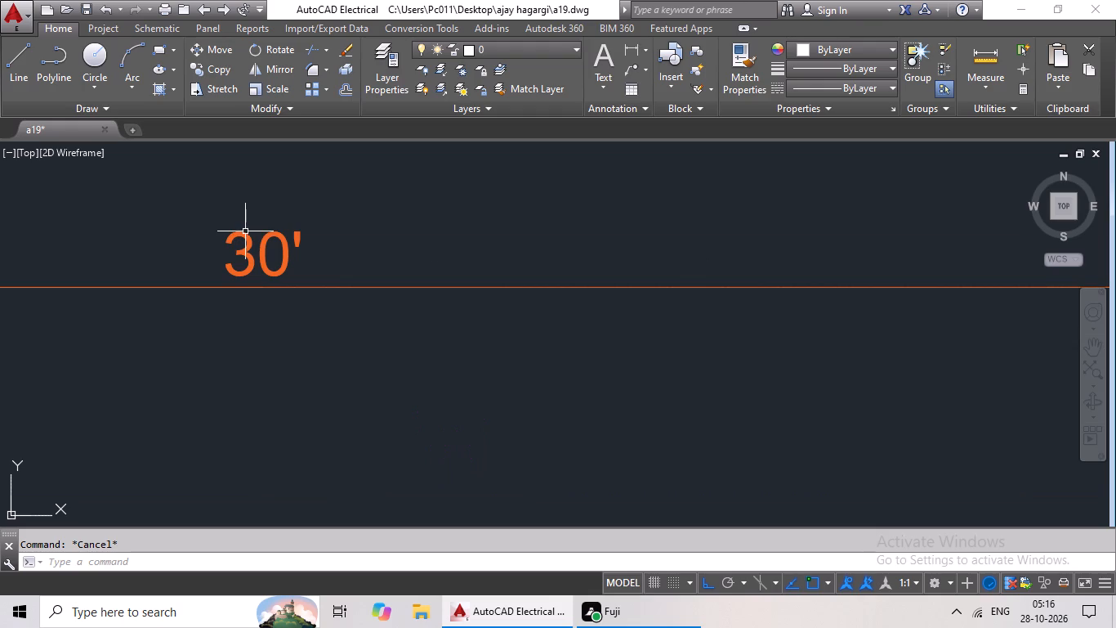
pyautogui.doubleClick(245, 232)
pyautogui.click(257, 243)
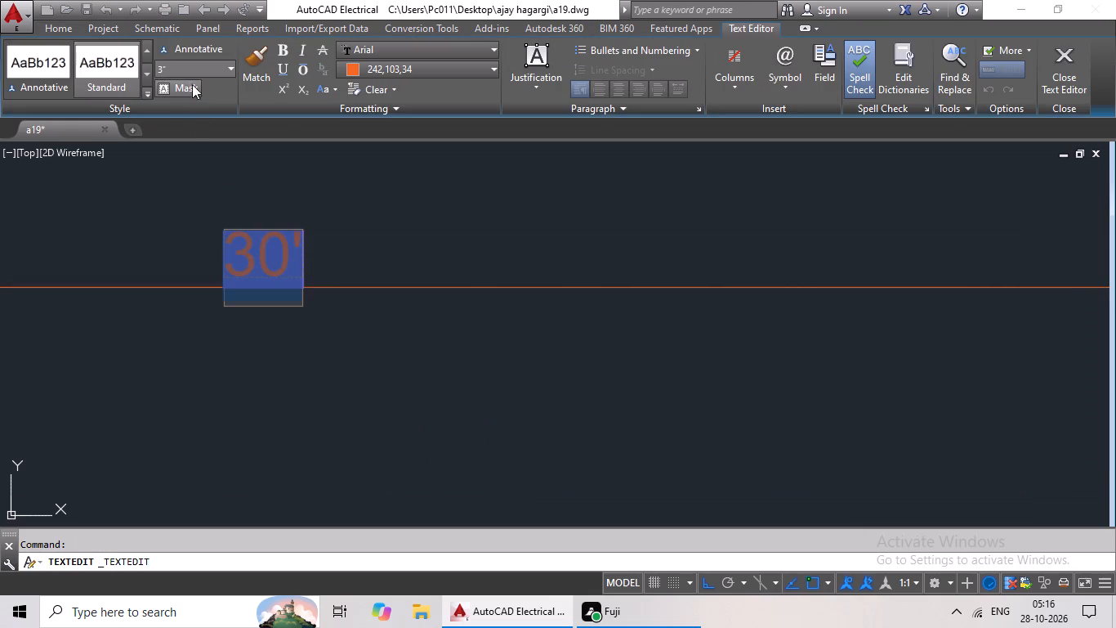
pyautogui.click(226, 63)
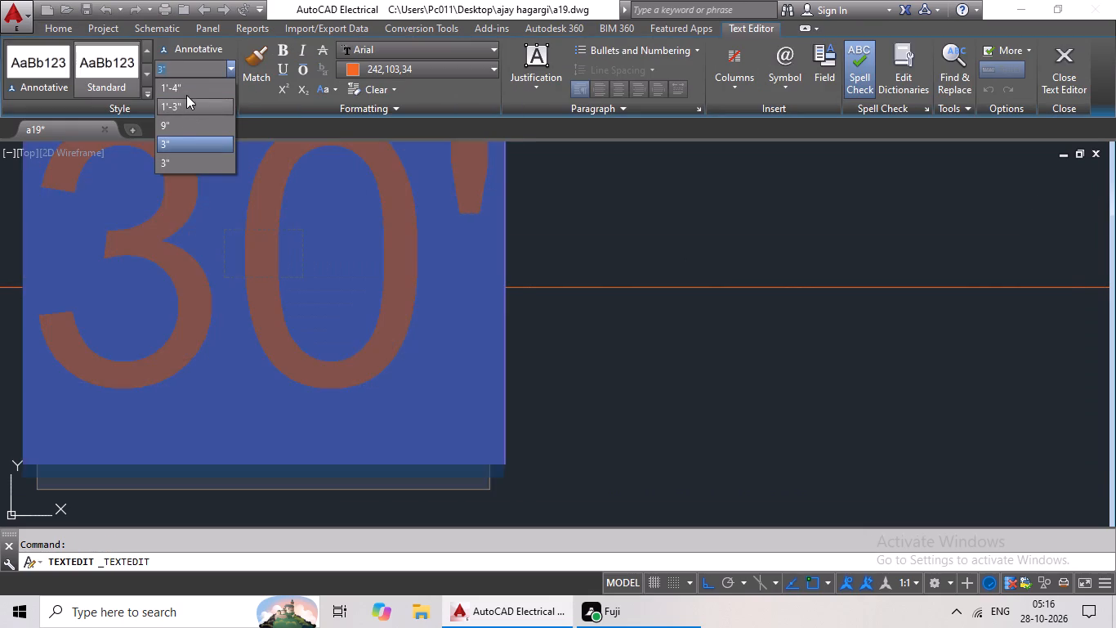
pyautogui.click(188, 91)
pyautogui.click(593, 343)
# Delete the overall length dimension running along the outside of the right outer wall.
pyautogui.scroll(-4, 639, 257)
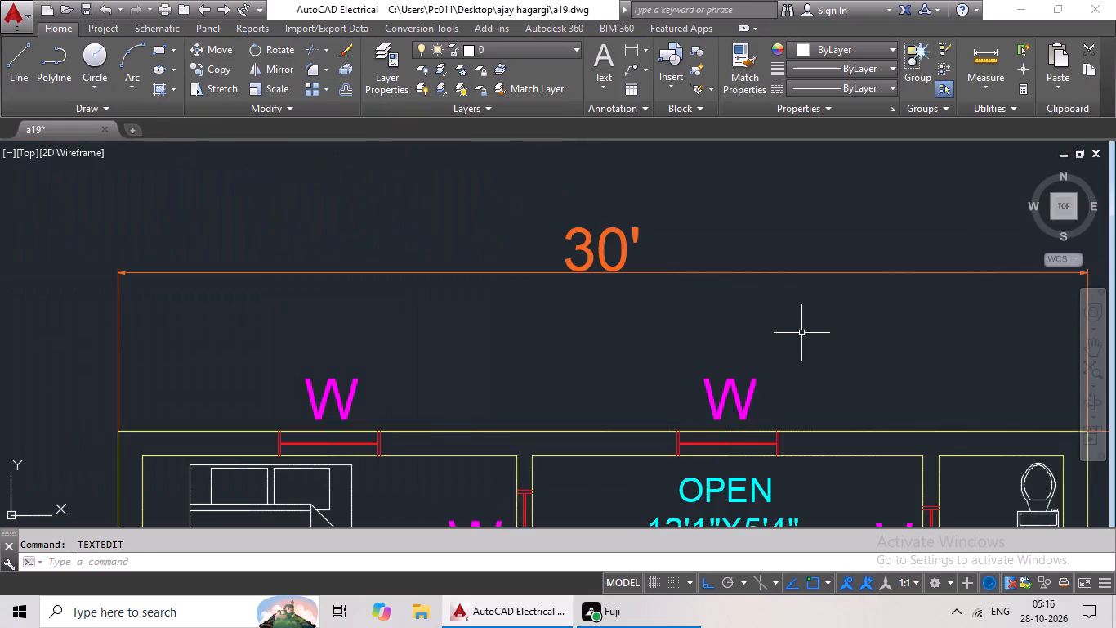
pyautogui.scroll(-1, 837, 343)
pyautogui.moveTo(862, 358); pyautogui.dragTo(345, 223, button='middle')
pyautogui.scroll(-2, 442, 240)
pyautogui.moveTo(541, 310); pyautogui.dragTo(499, 218, button='middle')
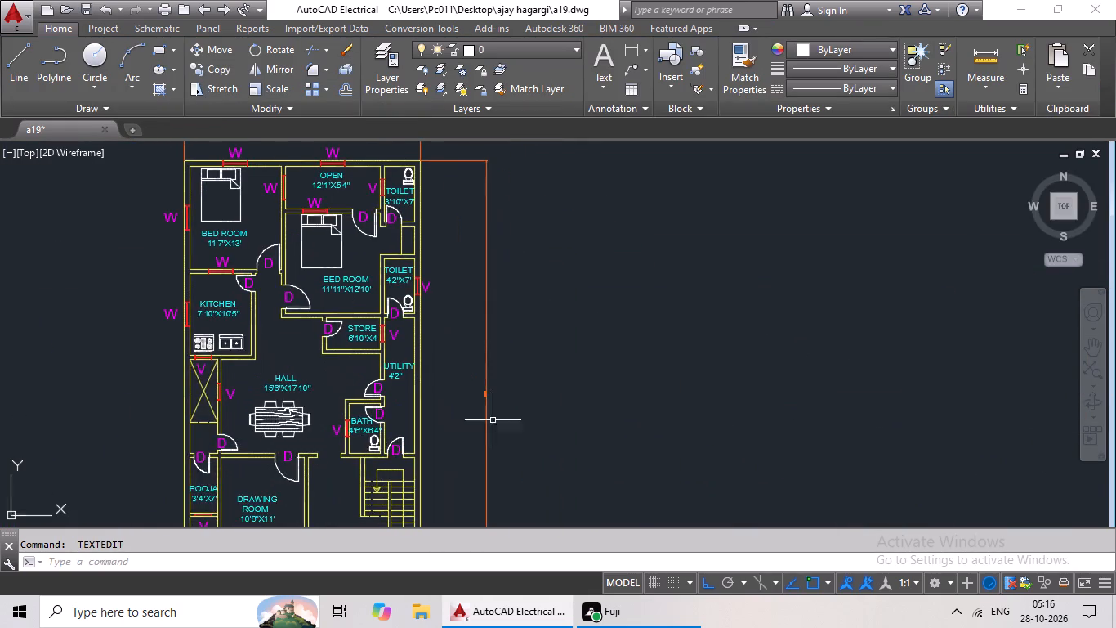
pyautogui.scroll(3, 446, 359)
pyautogui.moveTo(587, 390); pyautogui.dragTo(517, 180, button='middle')
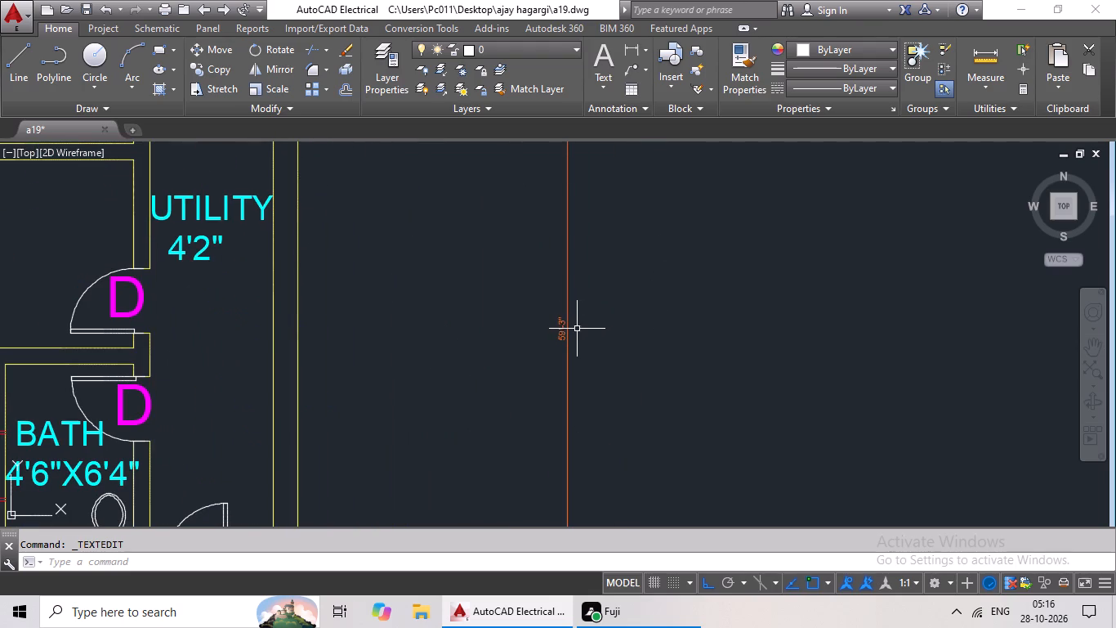
pyautogui.scroll(5, 575, 330)
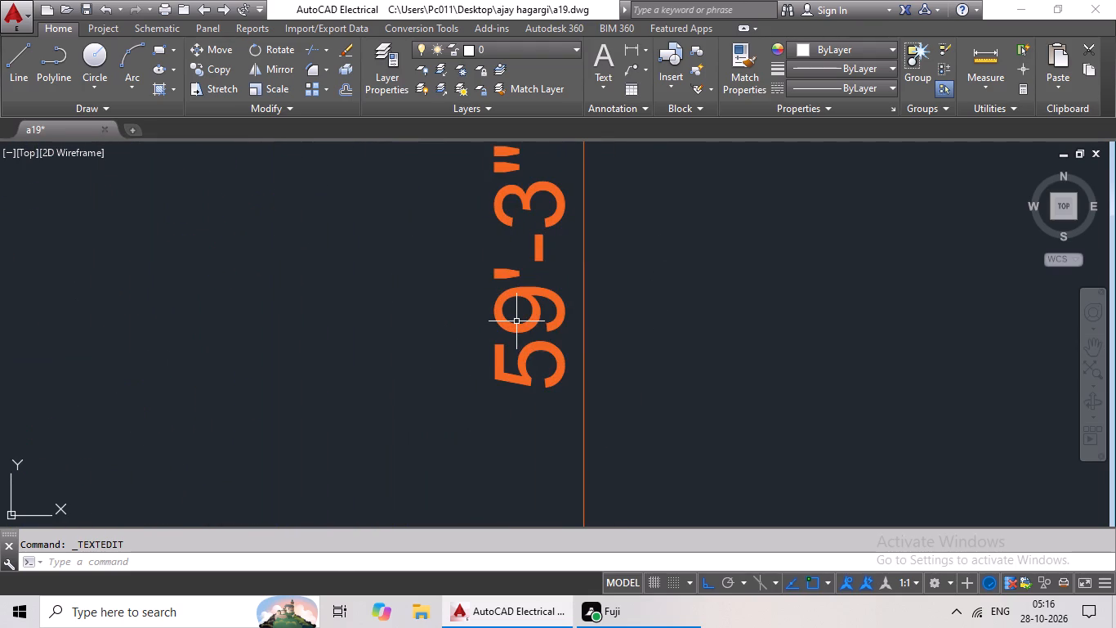
pyautogui.click(516, 321)
pyautogui.scroll(-6, 564, 316)
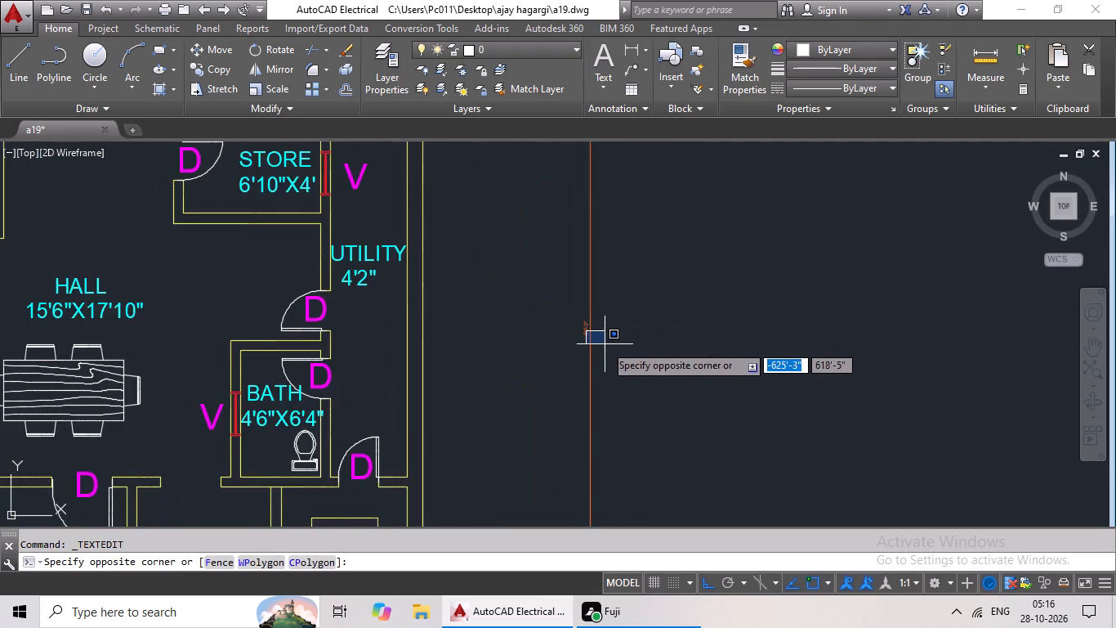
pyautogui.moveTo(605, 344); pyautogui.dragTo(596, 195, button='middle')
pyautogui.scroll(-1, 656, 334)
pyautogui.moveTo(658, 343); pyautogui.dragTo(659, 164, button='middle')
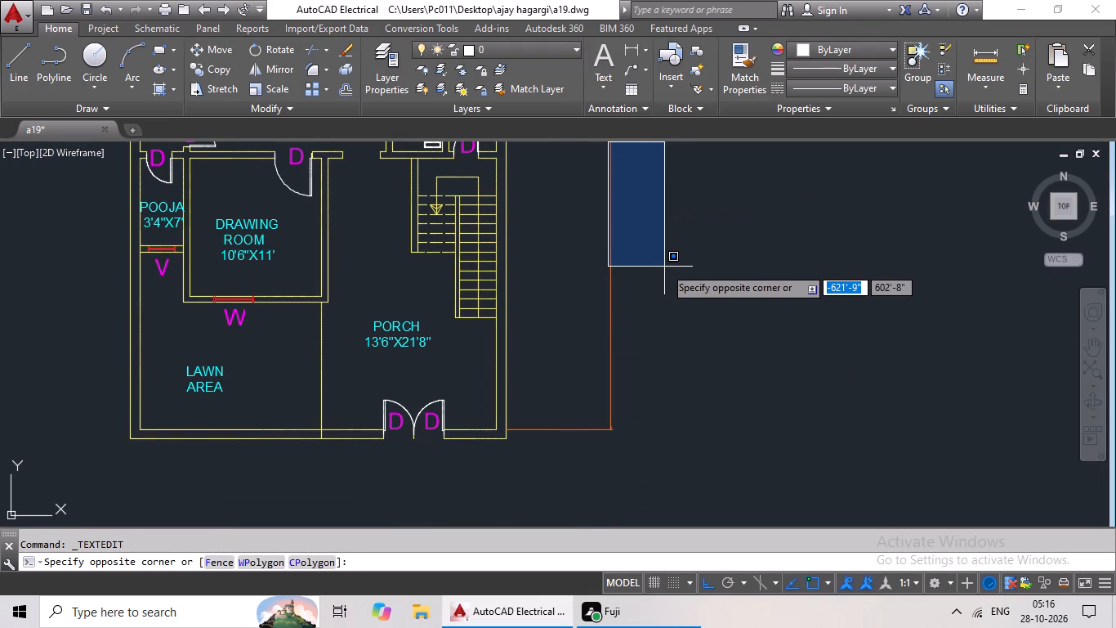
pyautogui.press('Escape')
pyautogui.press('Escape')
pyautogui.click(610, 339)
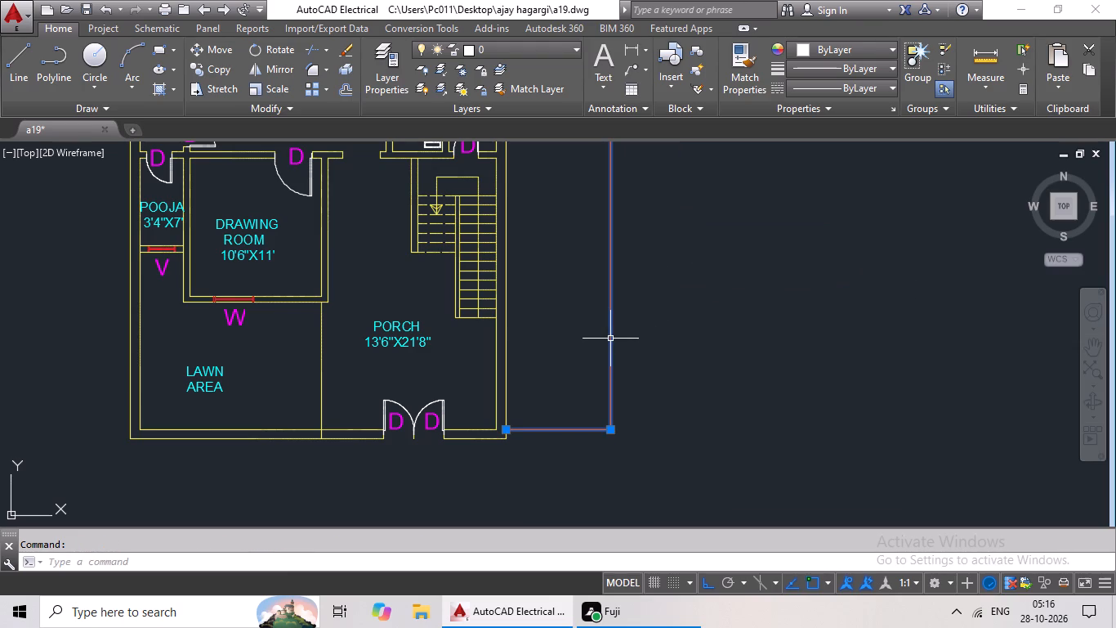
pyautogui.press('Delete')
# Add a linear dimension between the house's top-right and bottom-right outer corners, placed outside the right outer wall.
pyautogui.scroll(-3, 685, 333)
pyautogui.moveTo(714, 303); pyautogui.dragTo(550, 349, button='middle')
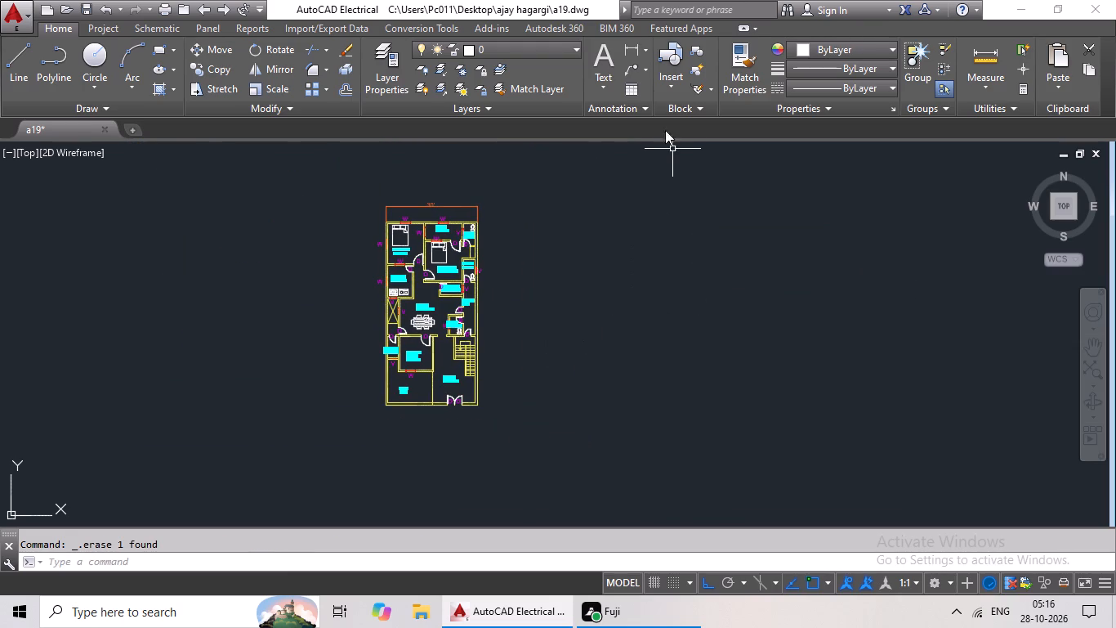
pyautogui.click(634, 46)
pyautogui.scroll(3, 533, 231)
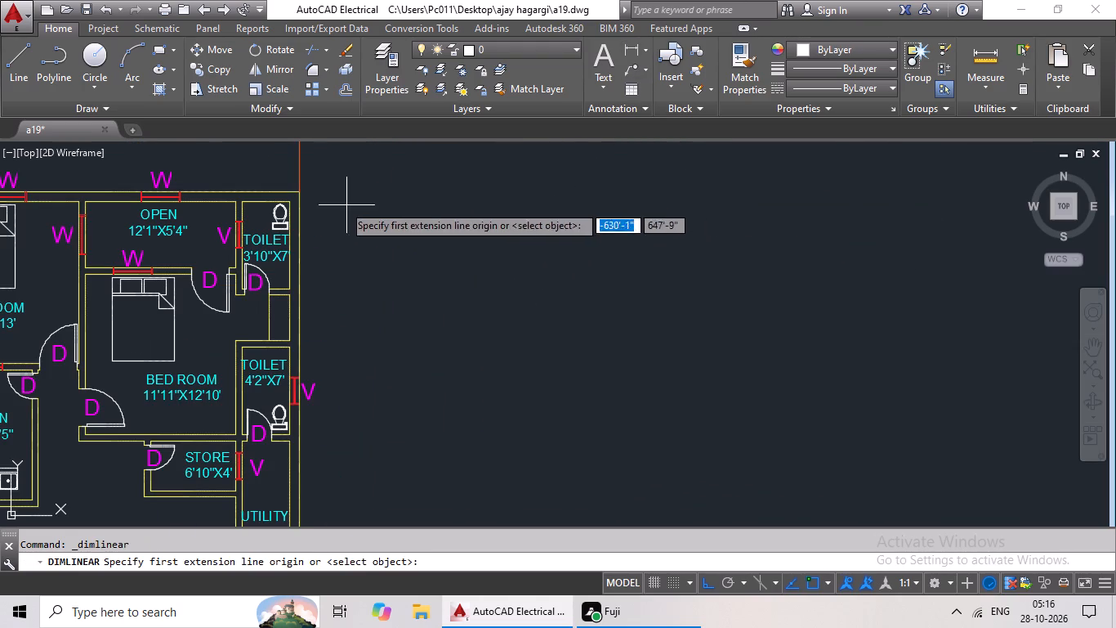
pyautogui.click(301, 193)
pyautogui.scroll(-1, 313, 245)
pyautogui.moveTo(311, 253); pyautogui.dragTo(348, 123, button='middle')
pyautogui.moveTo(294, 325); pyautogui.dragTo(310, 293, button='middle')
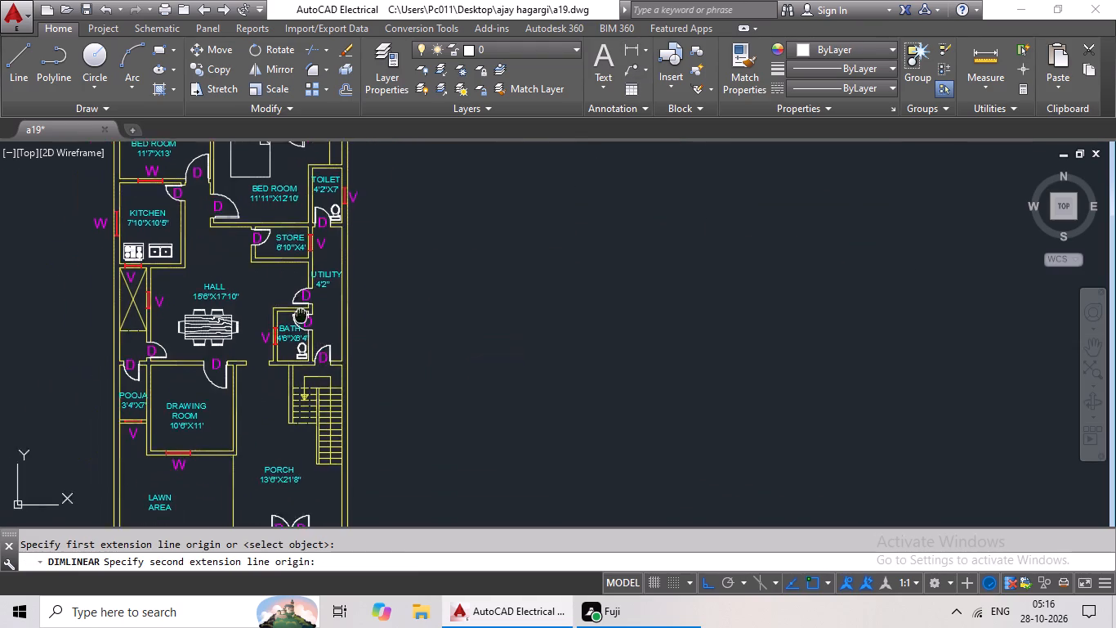
pyautogui.moveTo(310, 293); pyautogui.dragTo(382, 114, button='middle')
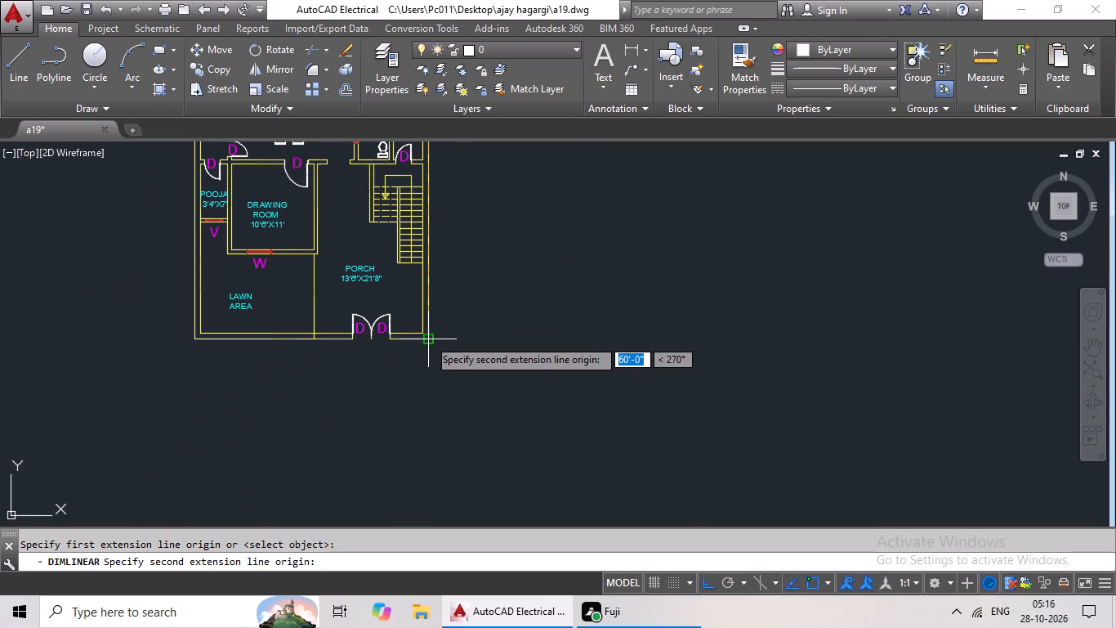
pyautogui.moveTo(428, 338); pyautogui.dragTo(452, 339)
pyautogui.click(492, 347)
pyautogui.scroll(-2, 676, 306)
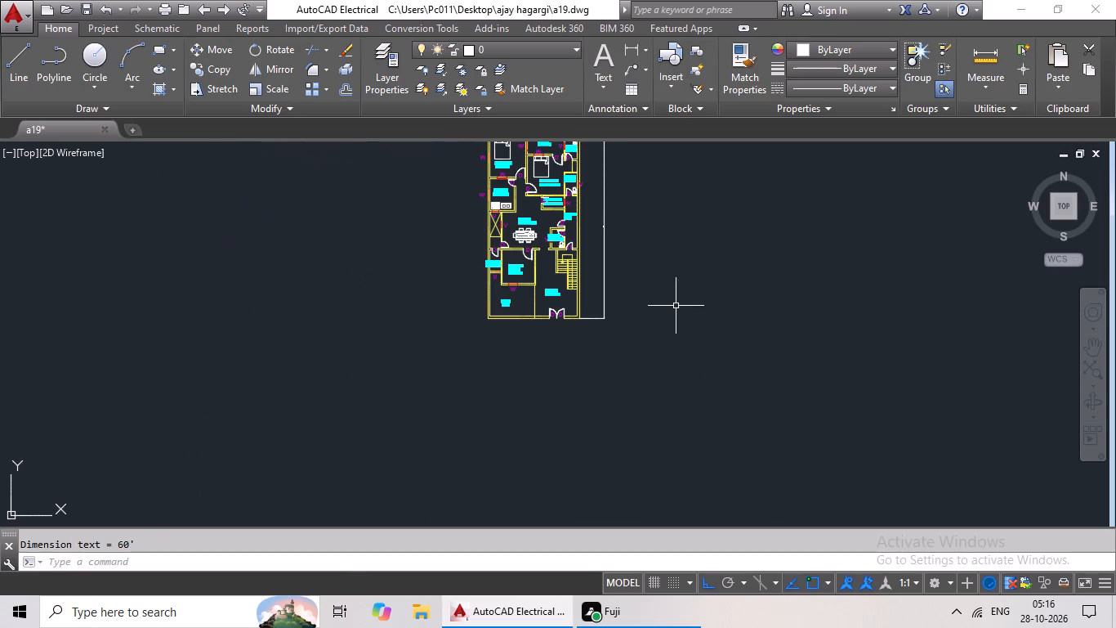
# Set the colour of the new overall length dimension to orange 242,103,34.
pyautogui.click(605, 307)
pyautogui.moveTo(730, 270); pyautogui.dragTo(578, 361, button='middle')
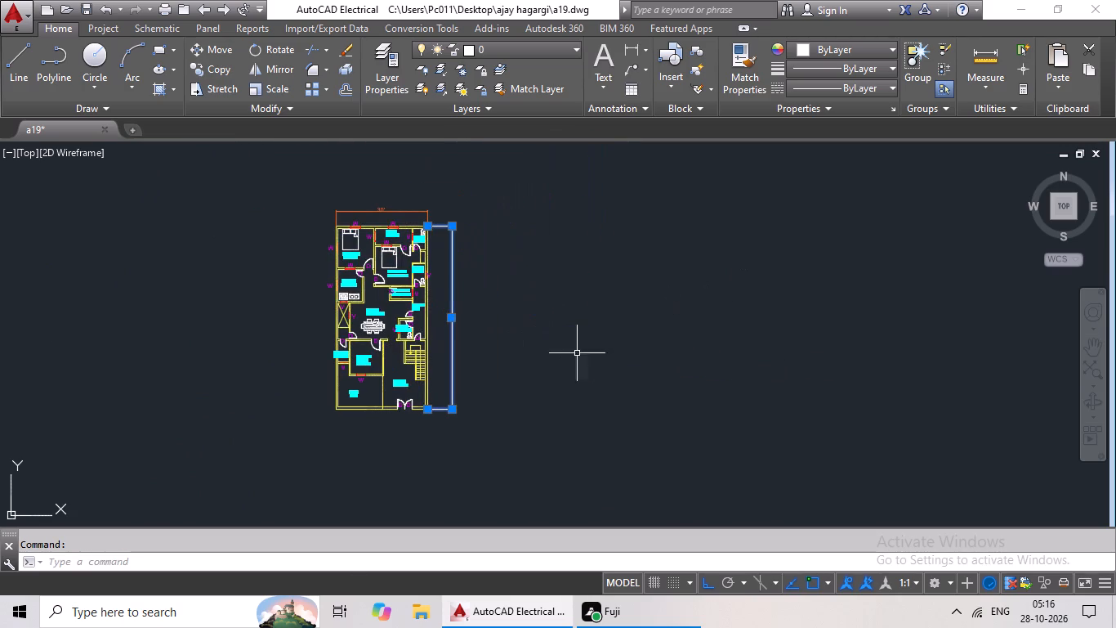
pyautogui.click(889, 67)
pyautogui.click(890, 46)
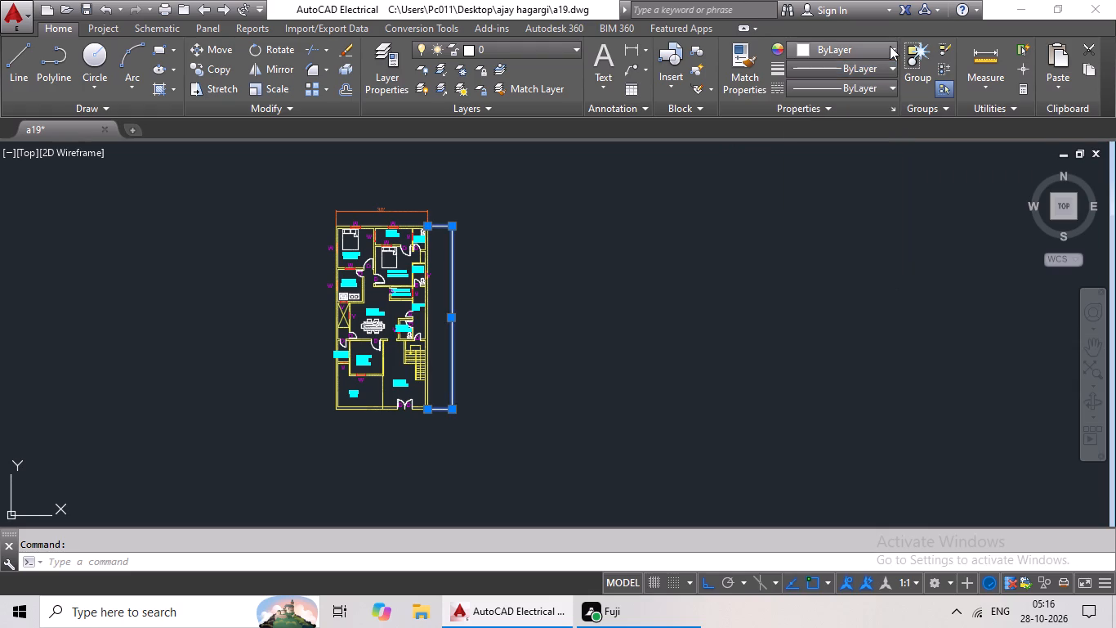
pyautogui.click(886, 48)
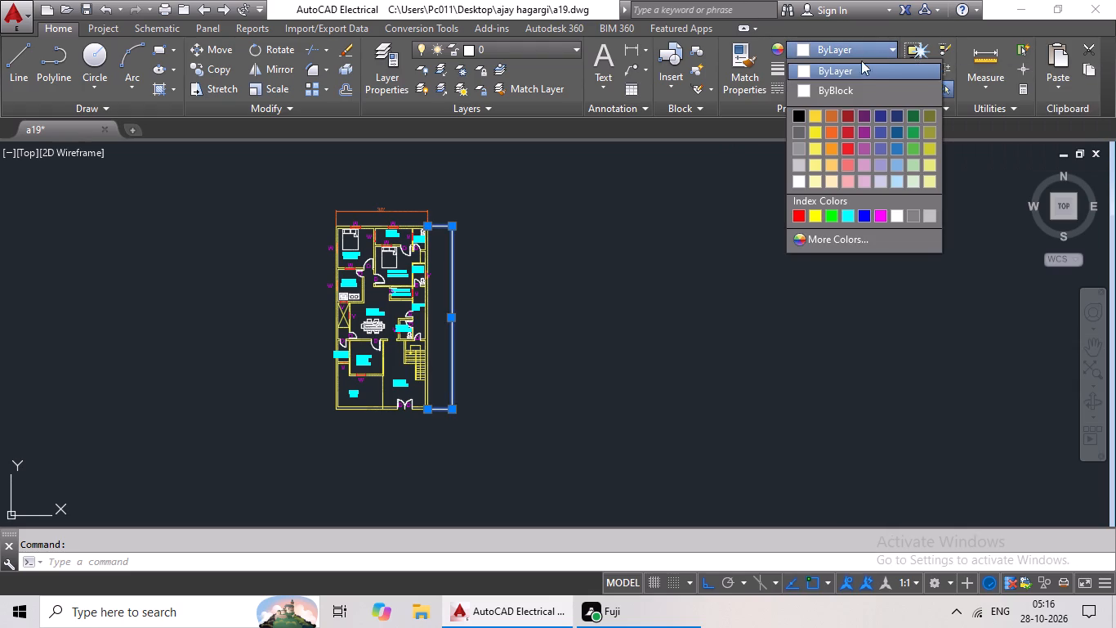
pyautogui.click(828, 137)
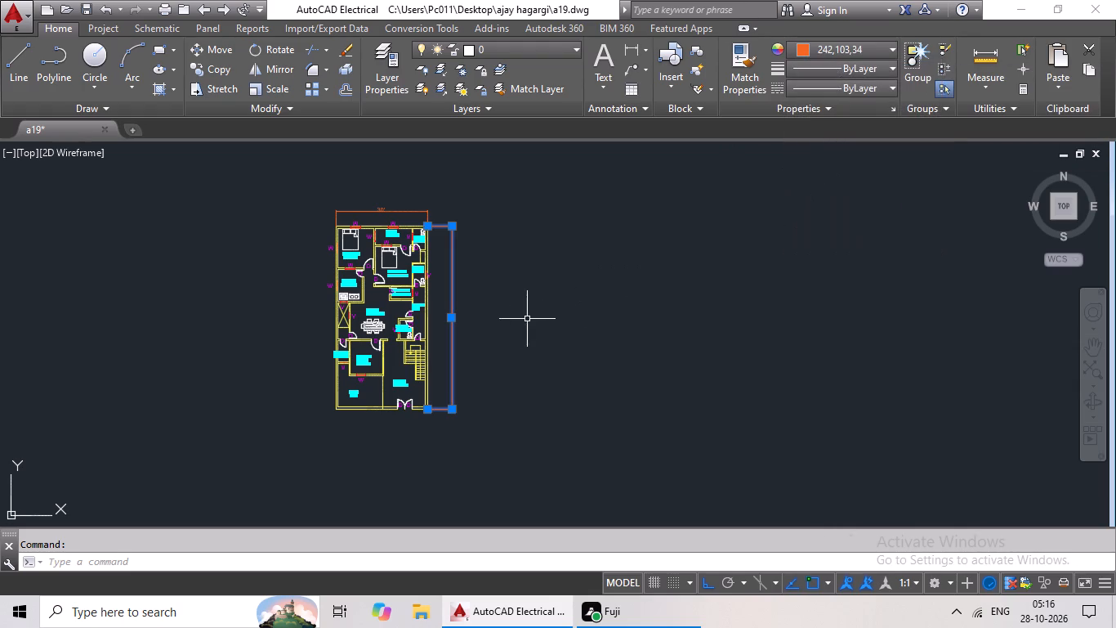
pyautogui.press('Escape')
# Set the text height of the overall length dimension beside the right outer wall to 1'-4".
pyautogui.scroll(6, 451, 323)
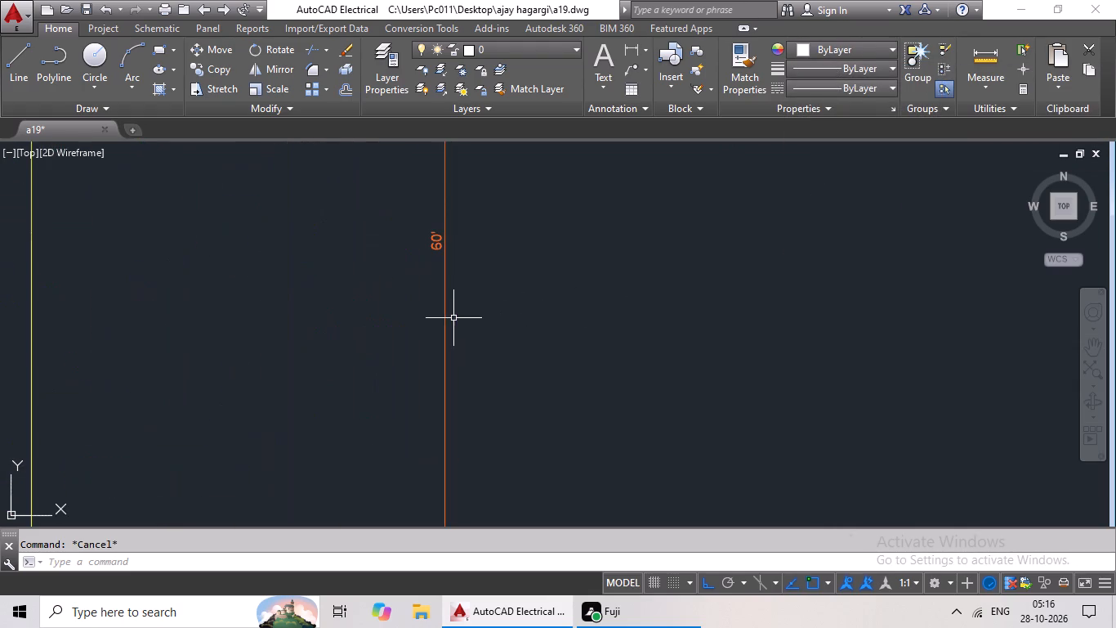
pyautogui.scroll(3, 435, 240)
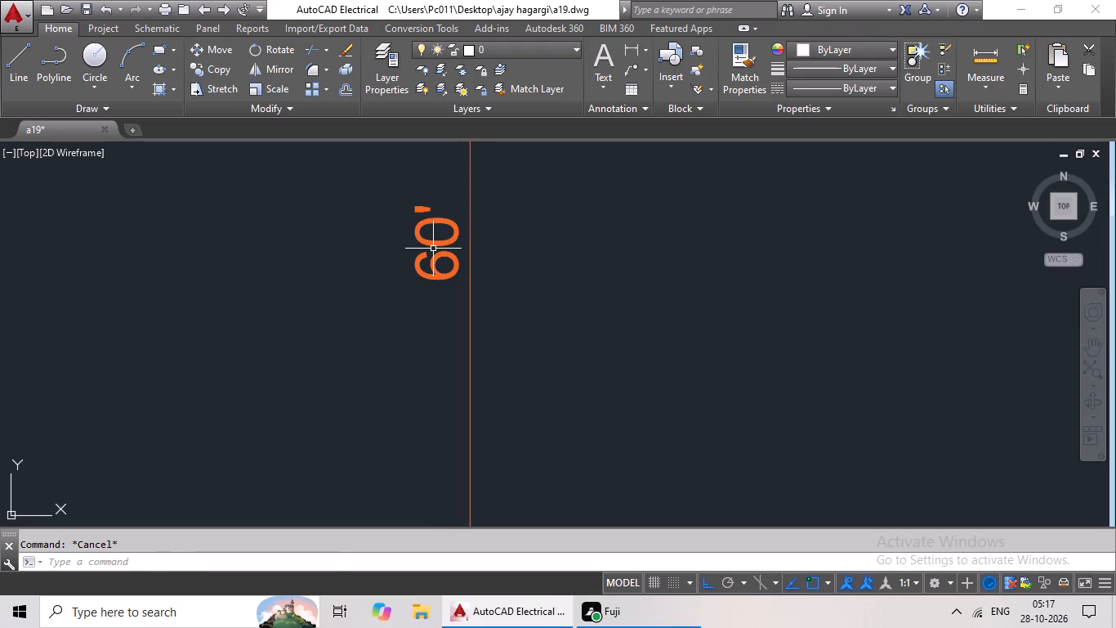
pyautogui.doubleClick(433, 249)
pyautogui.doubleClick(438, 260)
pyautogui.doubleClick(436, 265)
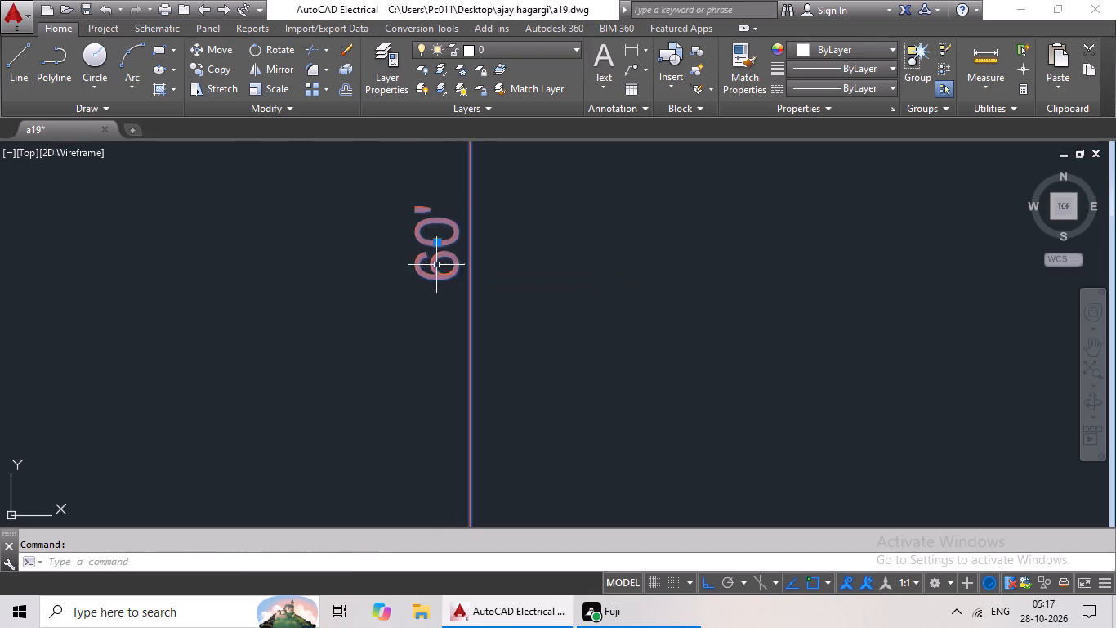
pyautogui.click(436, 265)
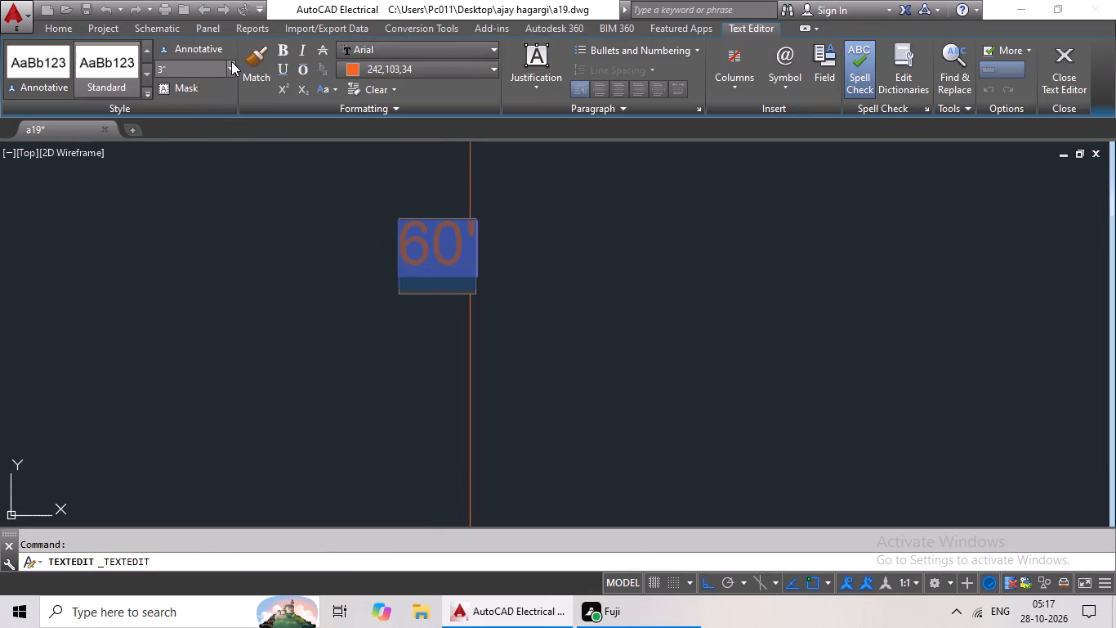
pyautogui.click(231, 61)
pyautogui.click(194, 91)
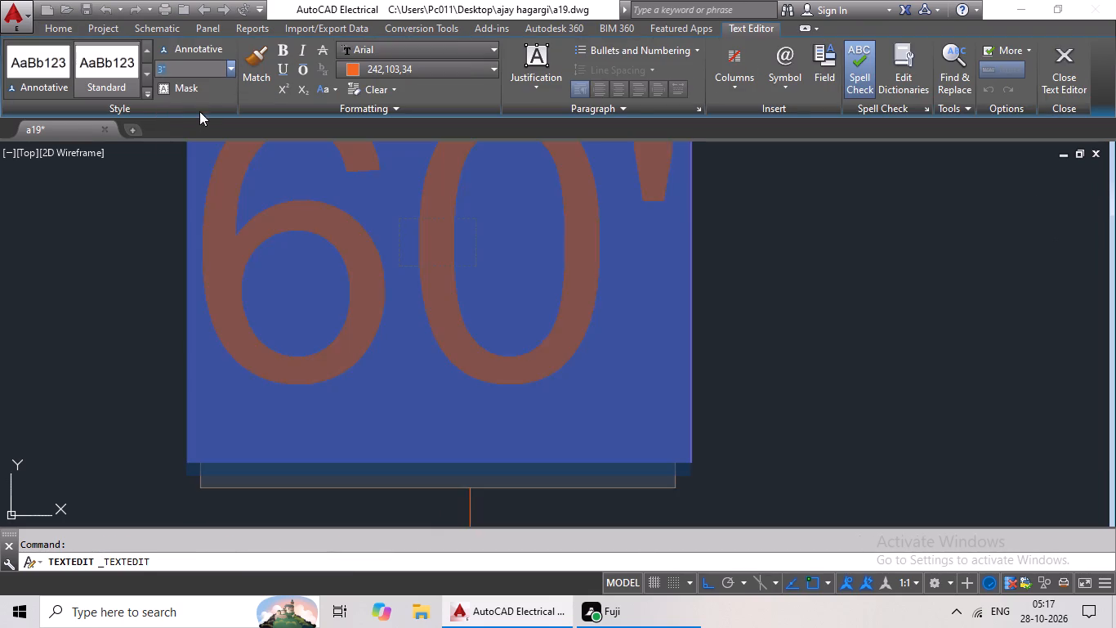
pyautogui.moveTo(131, 222); pyautogui.dragTo(133, 238)
pyautogui.scroll(-4, 377, 332)
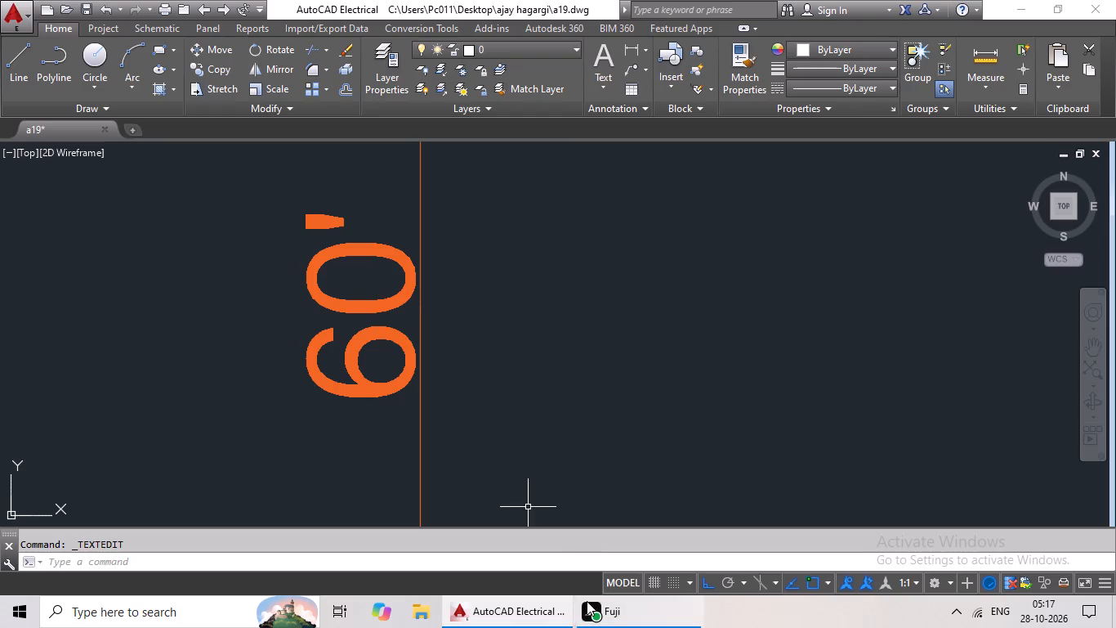
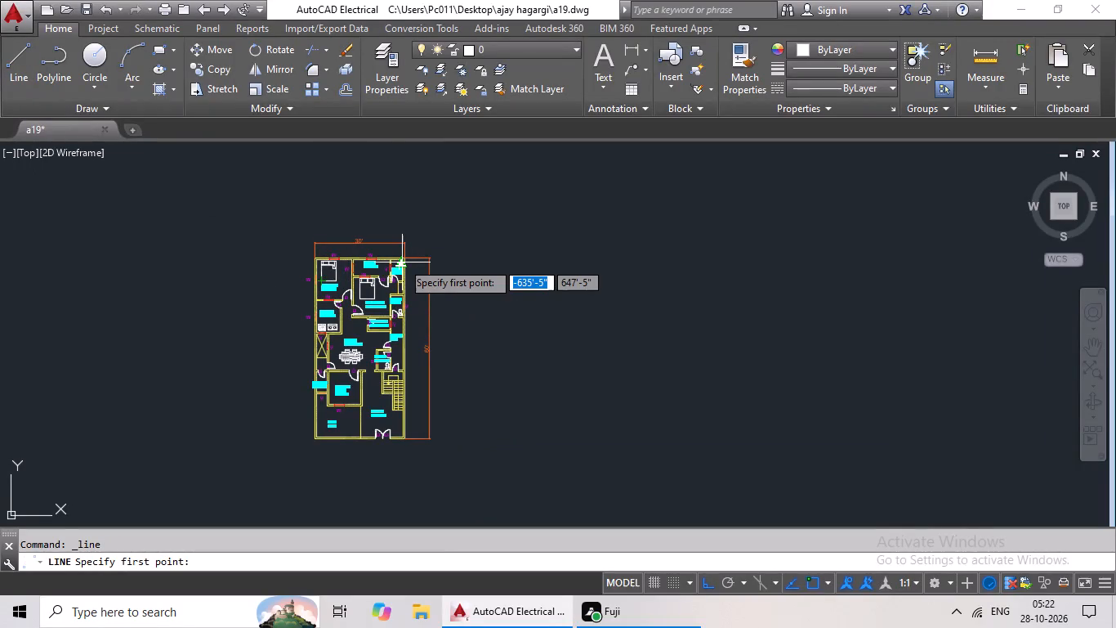
# Draw a closed 28' by 50' rectangle of lines beside the finished house plan, level with its top wall.
pyautogui.scroll(3, 408, 257)
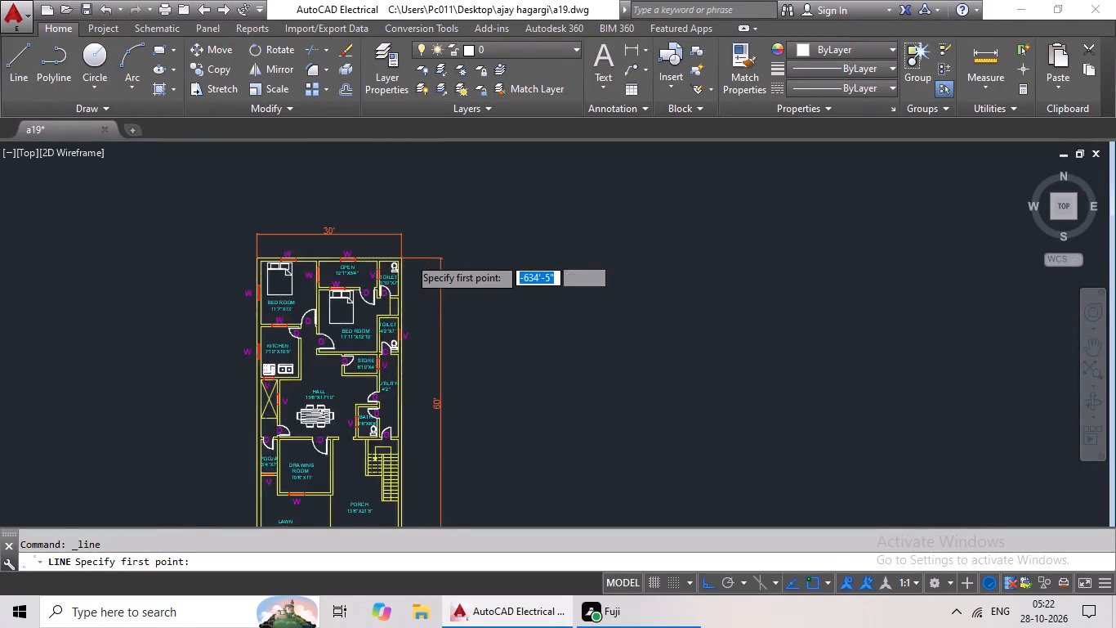
pyautogui.moveTo(559, 257); pyautogui.dragTo(588, 257)
pyautogui.moveTo(740, 239); pyautogui.dragTo(475, 259, button='middle')
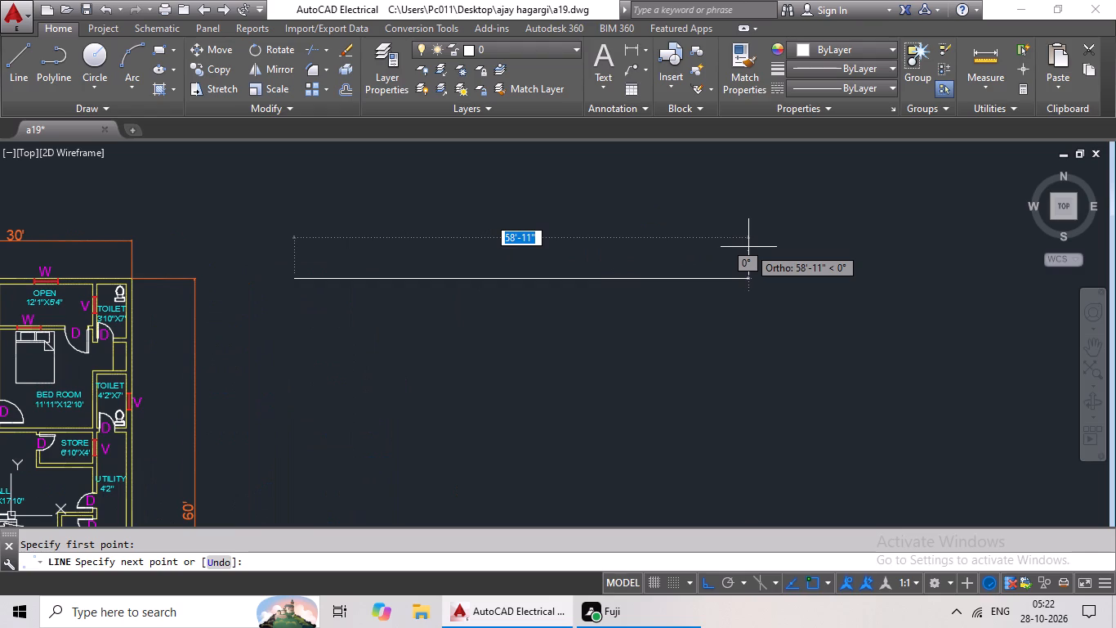
pyautogui.write("28'")
pyautogui.press('Return')
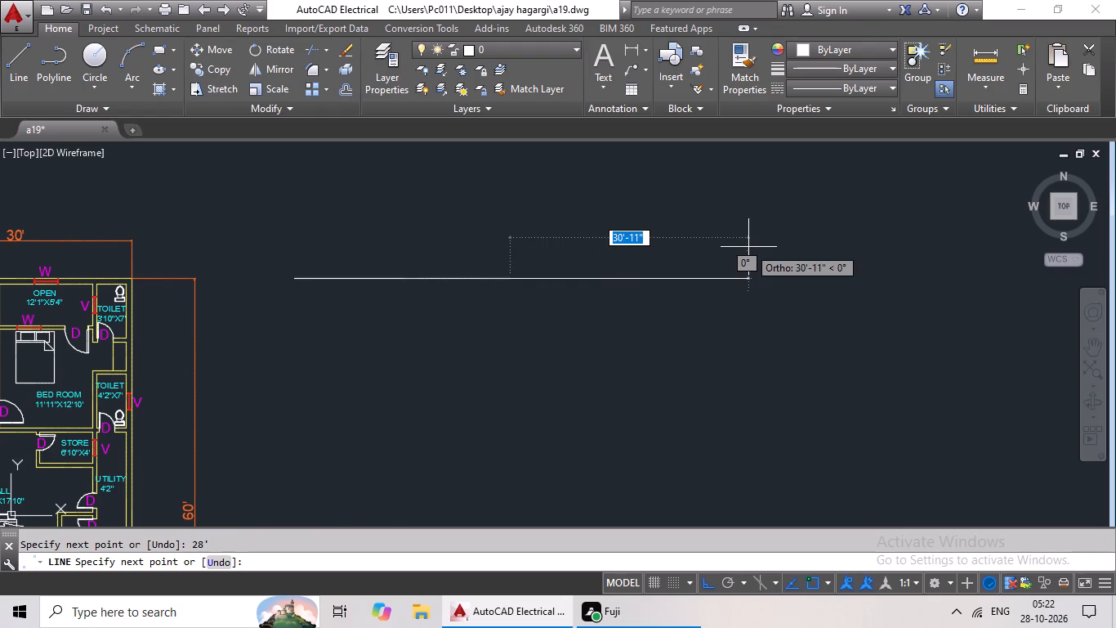
pyautogui.moveTo(627, 619); pyautogui.dragTo(650, 589, button='middle')
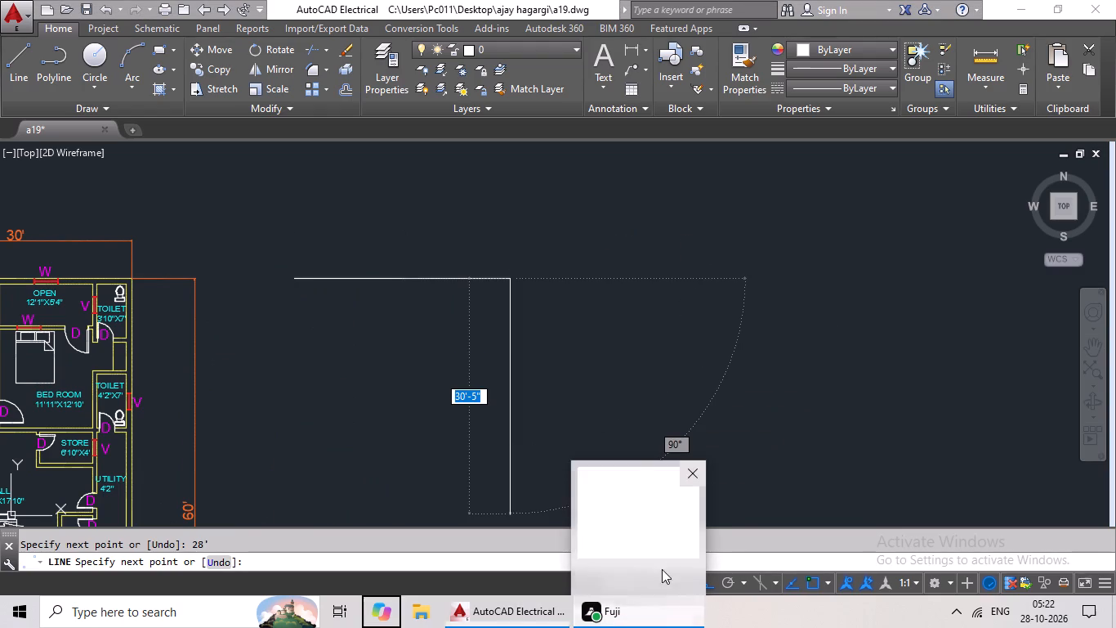
pyautogui.moveTo(678, 448); pyautogui.dragTo(703, 331, button='middle')
pyautogui.moveTo(630, 397); pyautogui.dragTo(648, 321, button='middle')
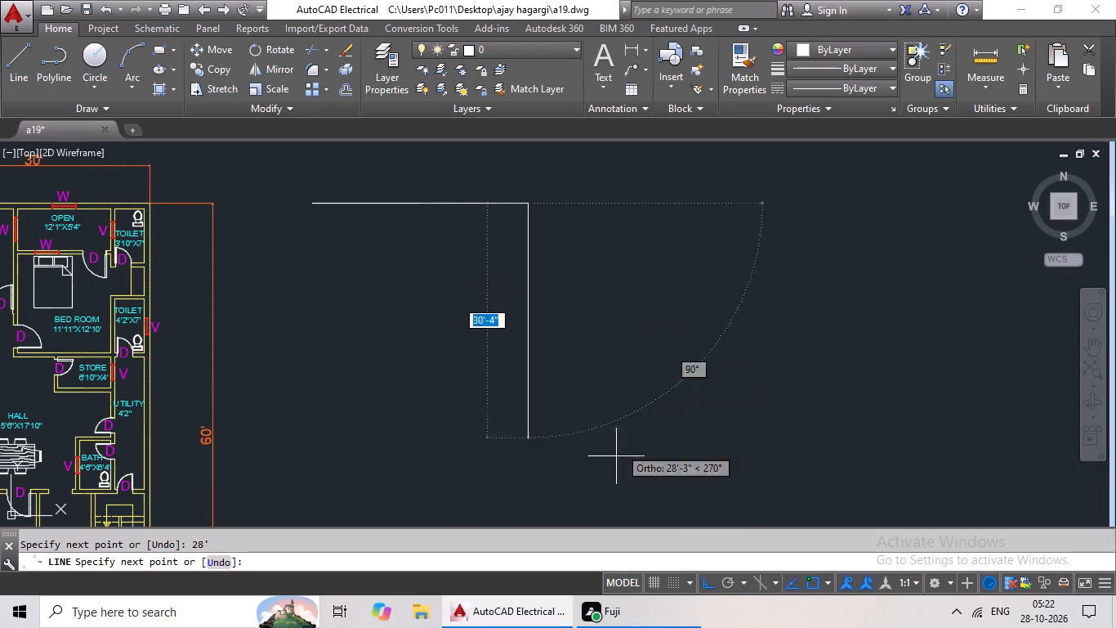
pyautogui.moveTo(579, 515); pyautogui.dragTo(608, 395, button='middle')
pyautogui.scroll(-1, 608, 393)
pyautogui.moveTo(607, 397); pyautogui.dragTo(558, 478, button='middle')
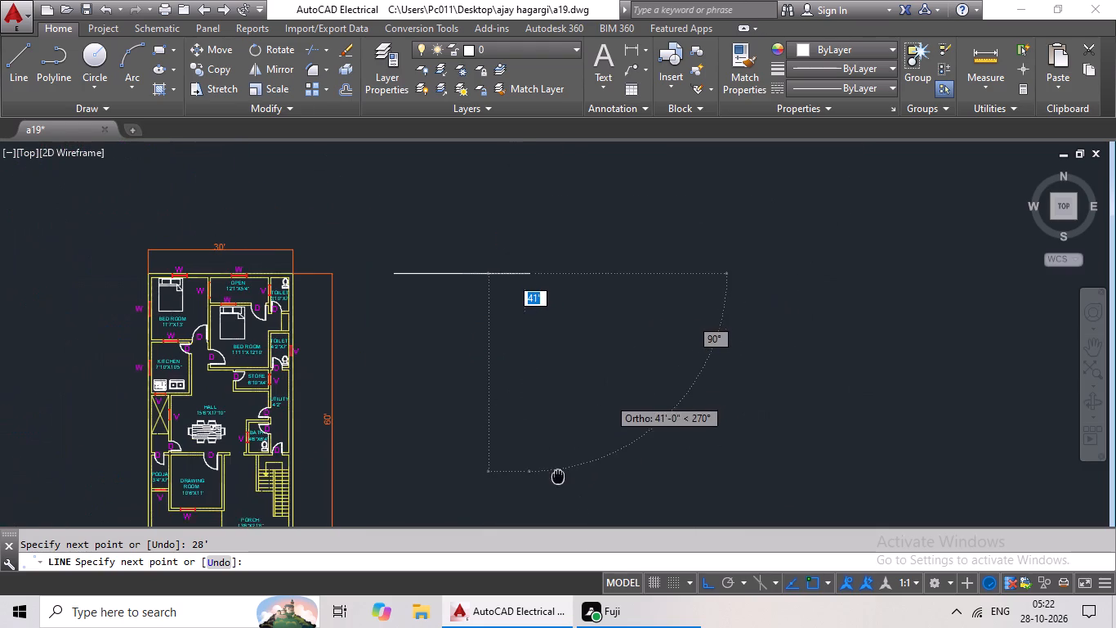
pyautogui.moveTo(558, 478); pyautogui.dragTo(557, 478, button='middle')
pyautogui.moveTo(559, 477); pyautogui.dragTo(583, 433, button='middle')
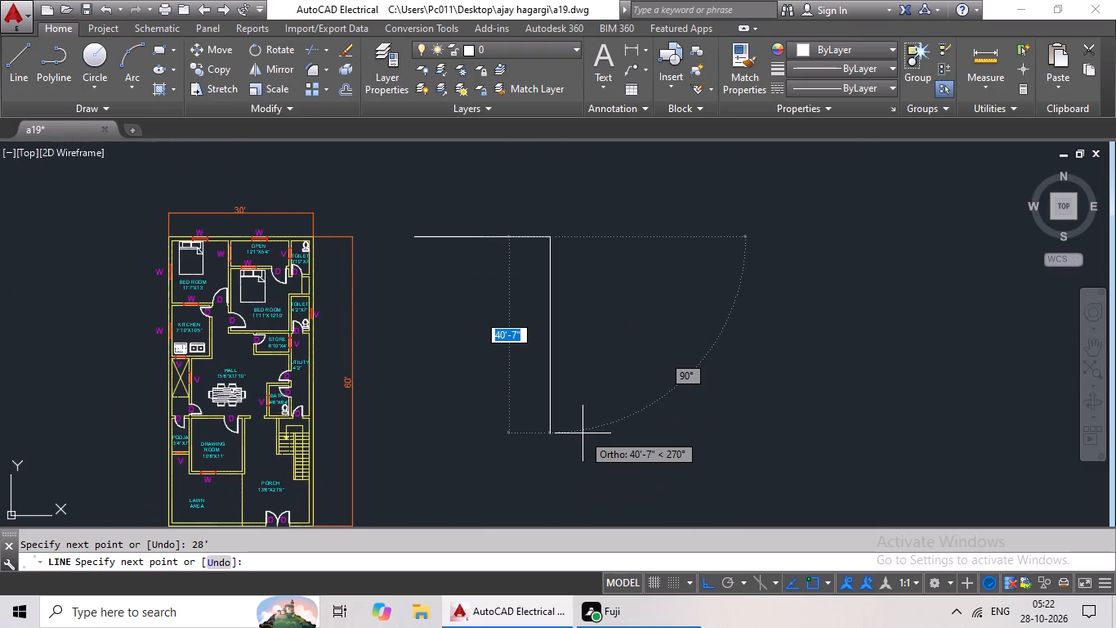
pyautogui.write("50'")
pyautogui.press('Return')
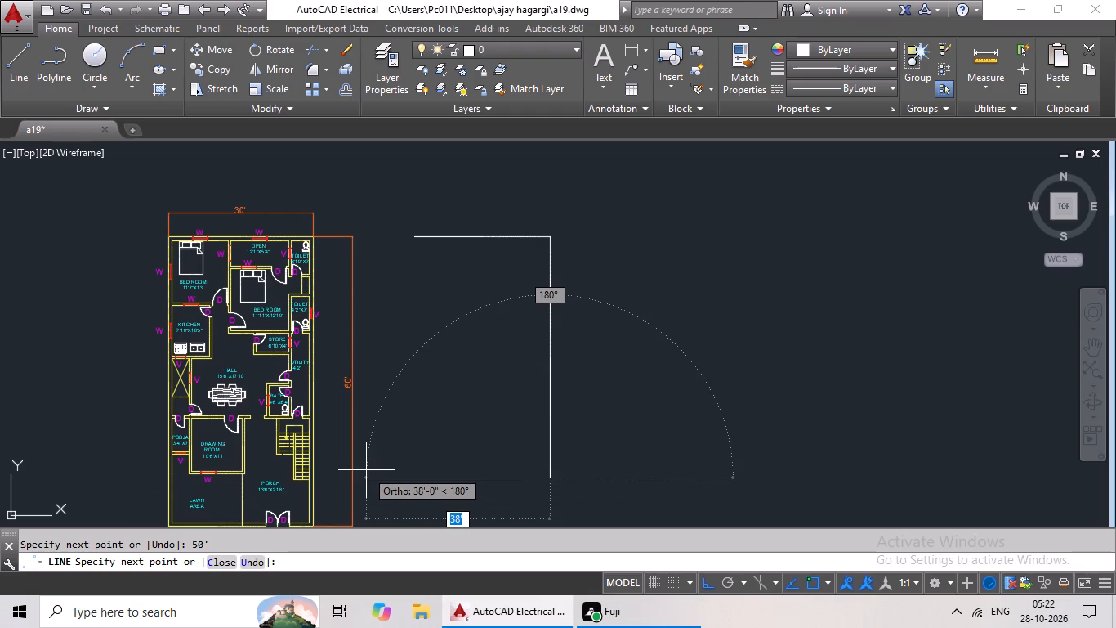
pyautogui.write("28'")
pyautogui.press('Return')
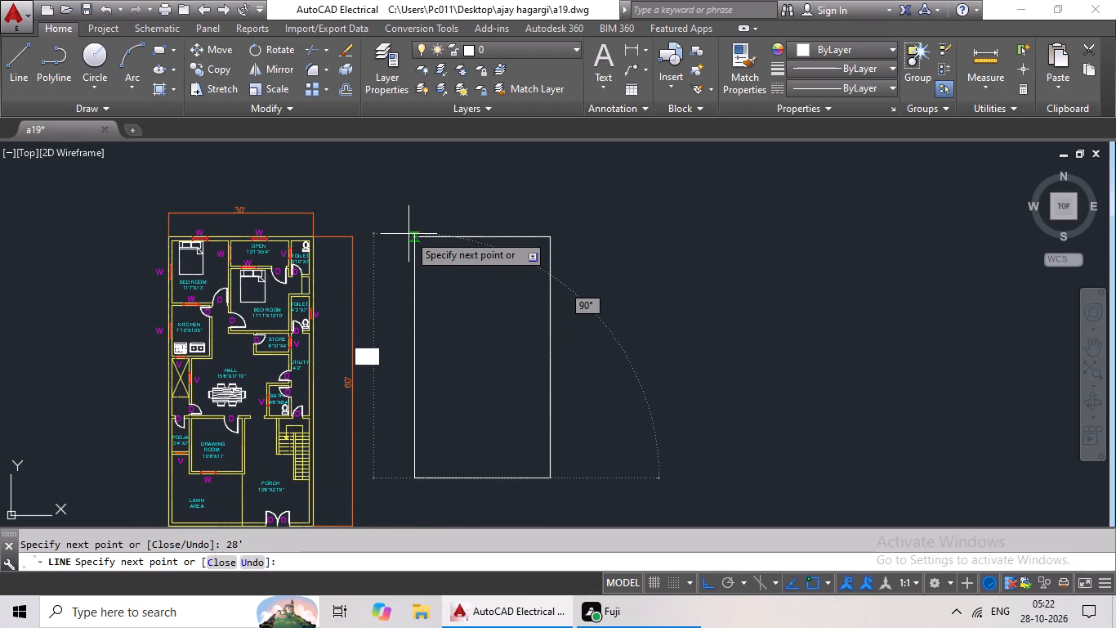
pyautogui.scroll(2, 422, 232)
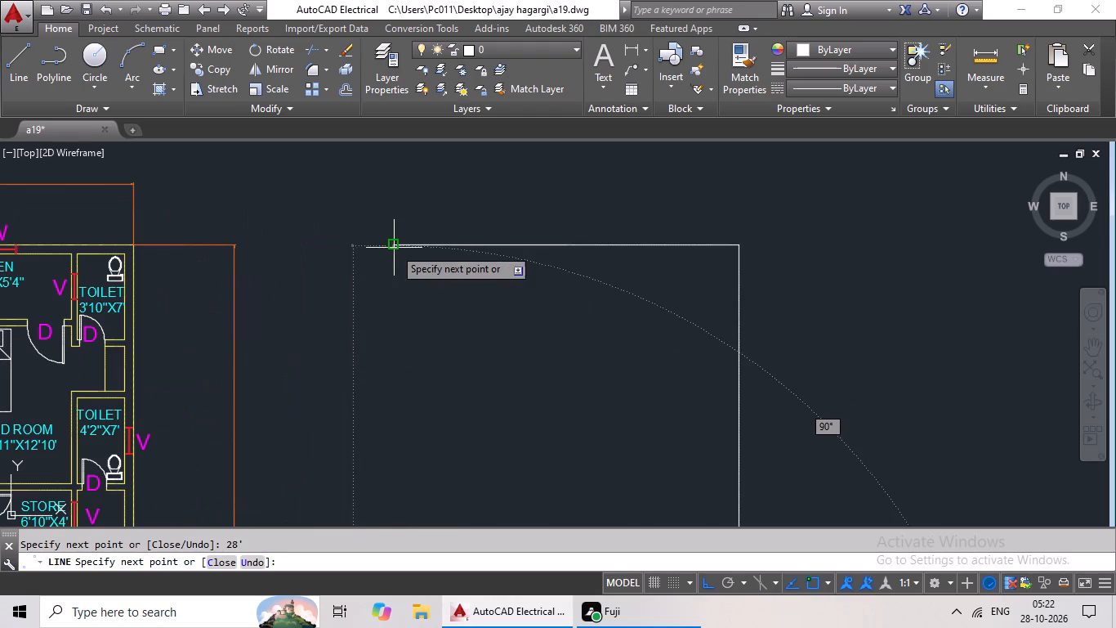
pyautogui.moveTo(394, 248); pyautogui.dragTo(409, 256)
pyautogui.press('Escape')
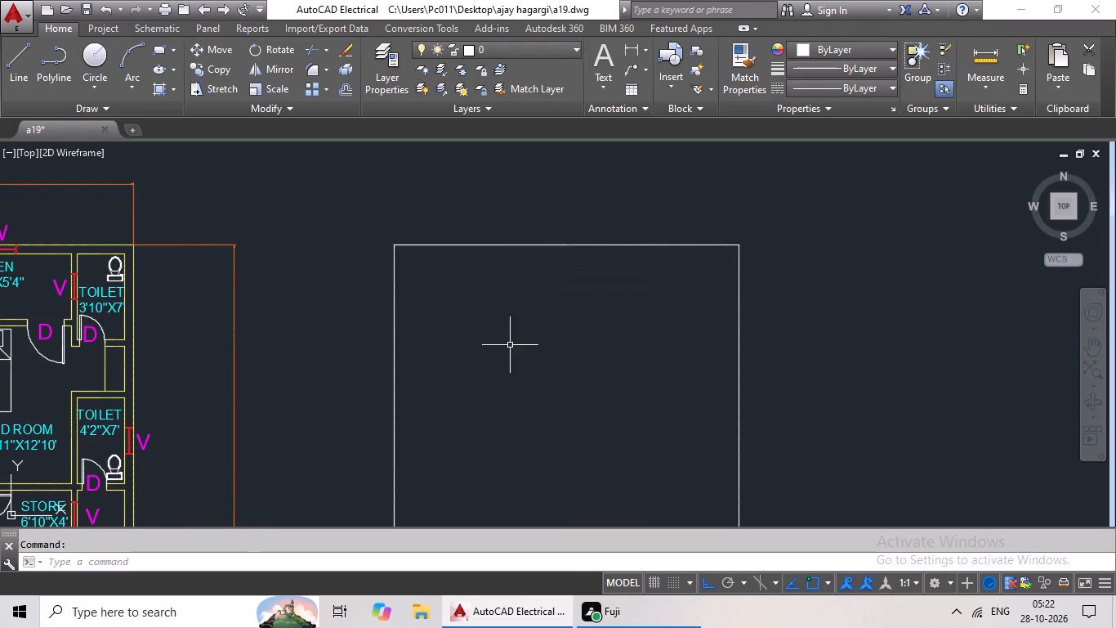
# Offset all four sides of the new rectangle 9" inward to form the outer walls.
pyautogui.scroll(-1, 510, 345)
pyautogui.moveTo(510, 345); pyautogui.dragTo(527, 305, button='middle')
pyautogui.moveTo(525, 337); pyautogui.dragTo(543, 243, button='middle')
pyautogui.press('Escape')
pyautogui.scroll(-1, 541, 248)
pyautogui.moveTo(493, 260); pyautogui.dragTo(475, 268, button='middle')
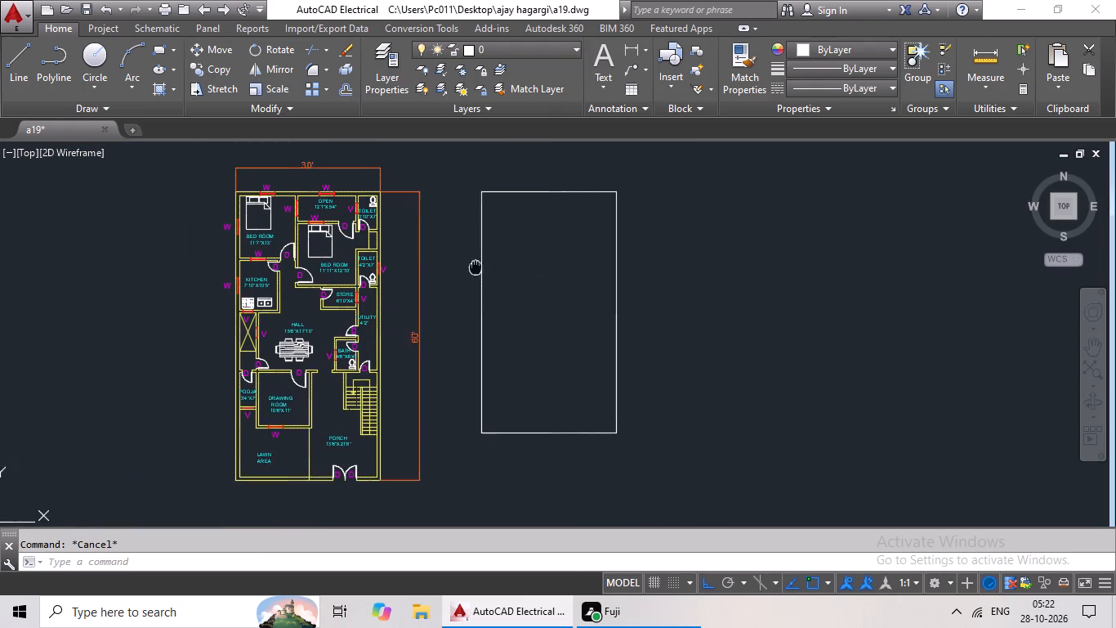
pyautogui.moveTo(475, 268); pyautogui.dragTo(453, 280, button='middle')
pyautogui.press('Escape')
pyautogui.press('Escape')
pyautogui.press('o')
pyautogui.press('Return')
pyautogui.write('9"')
pyautogui.press('Return')
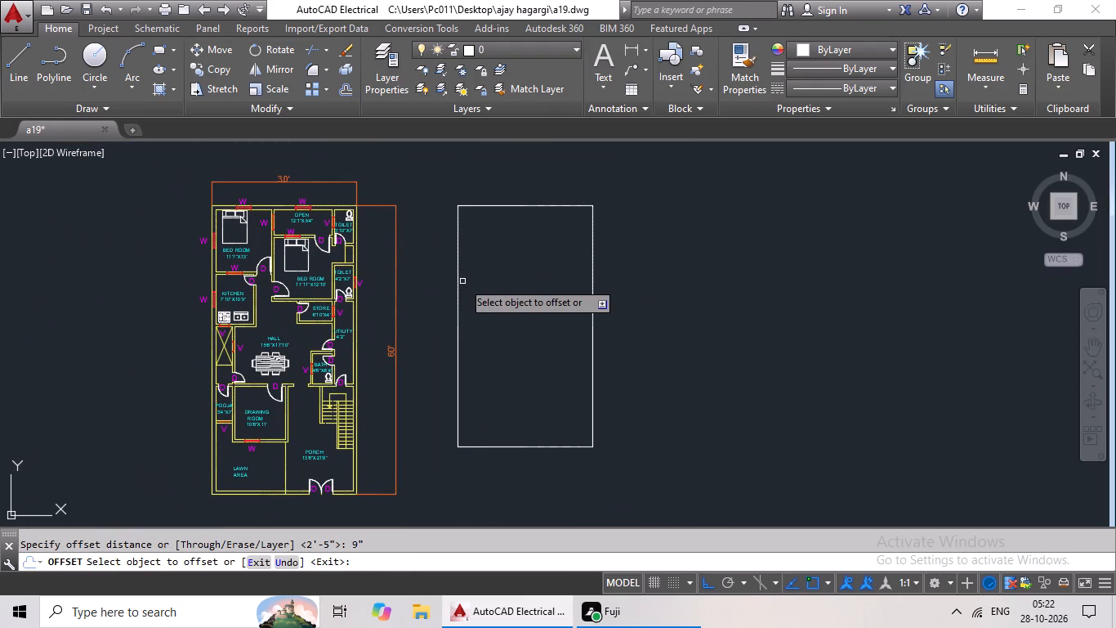
pyautogui.moveTo(456, 292); pyautogui.dragTo(480, 289)
pyautogui.click(511, 284)
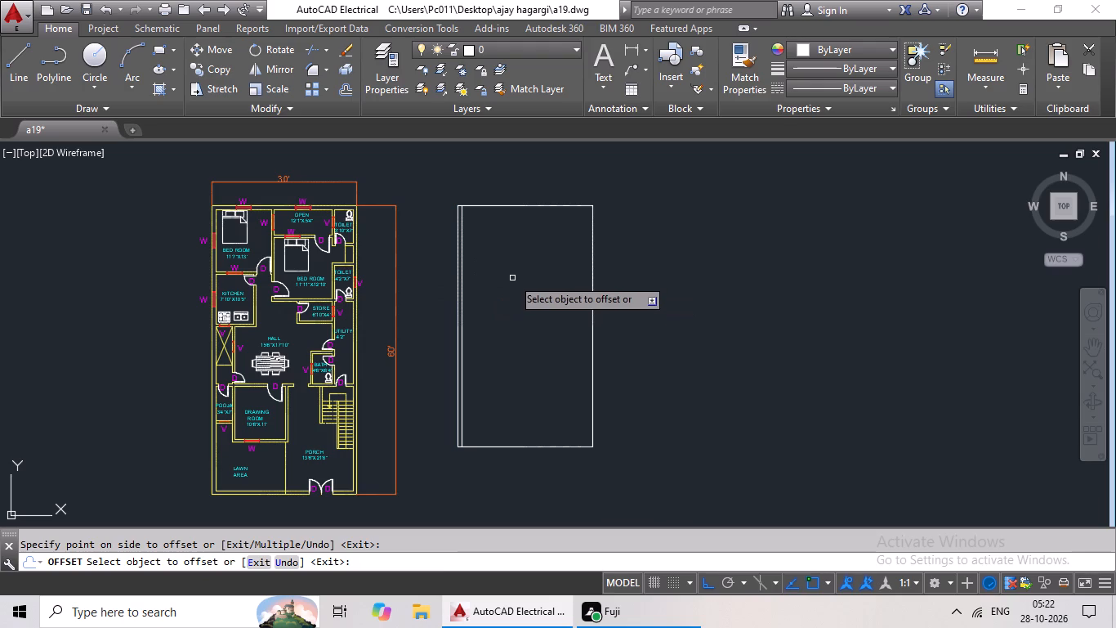
pyautogui.moveTo(531, 208); pyautogui.dragTo(533, 219)
pyautogui.click(533, 276)
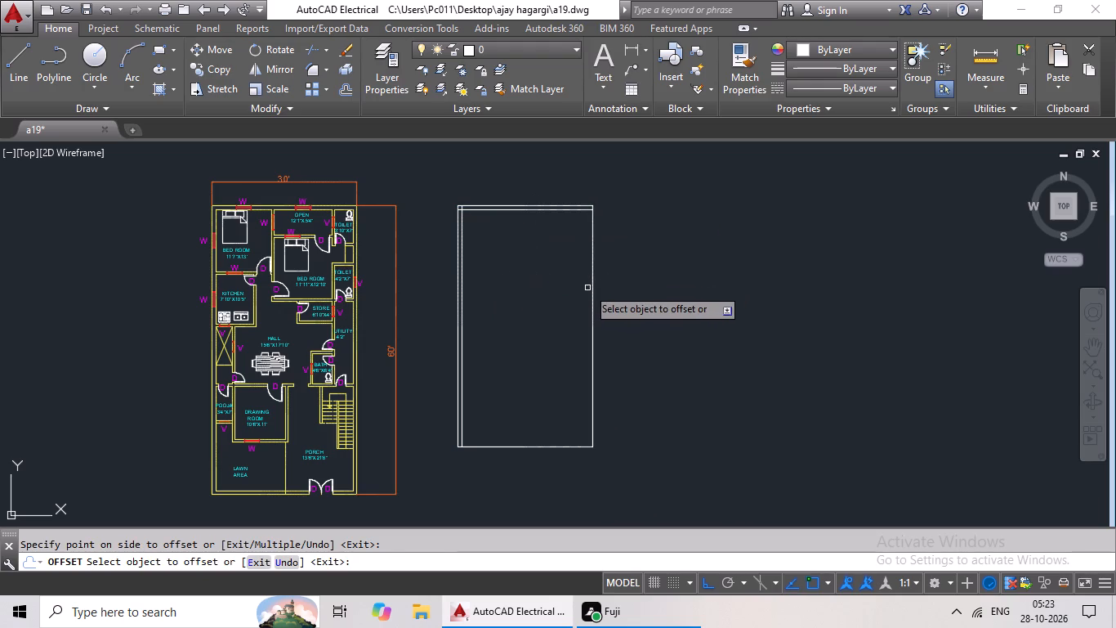
pyautogui.moveTo(591, 286); pyautogui.dragTo(577, 294)
pyautogui.click(524, 318)
pyautogui.moveTo(510, 448); pyautogui.dragTo(525, 428)
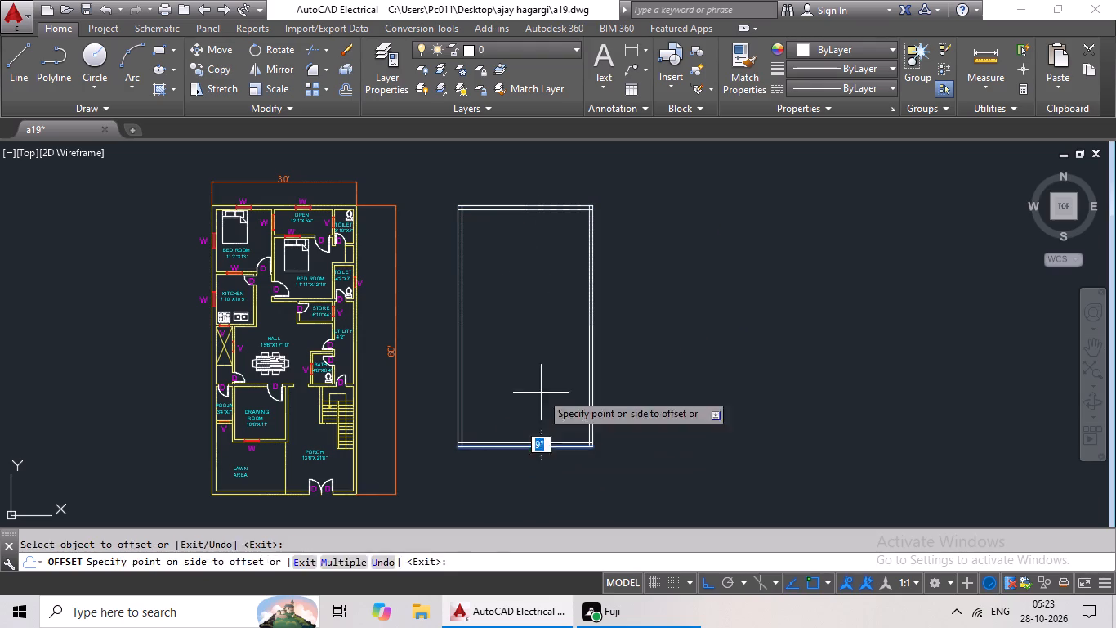
pyautogui.click(541, 392)
pyautogui.press('Escape')
pyautogui.press('Escape')
pyautogui.press('Escape')
# Offset the inner line of the new outline's left wall 6' toward the interior.
pyautogui.press('o')
pyautogui.press('Return')
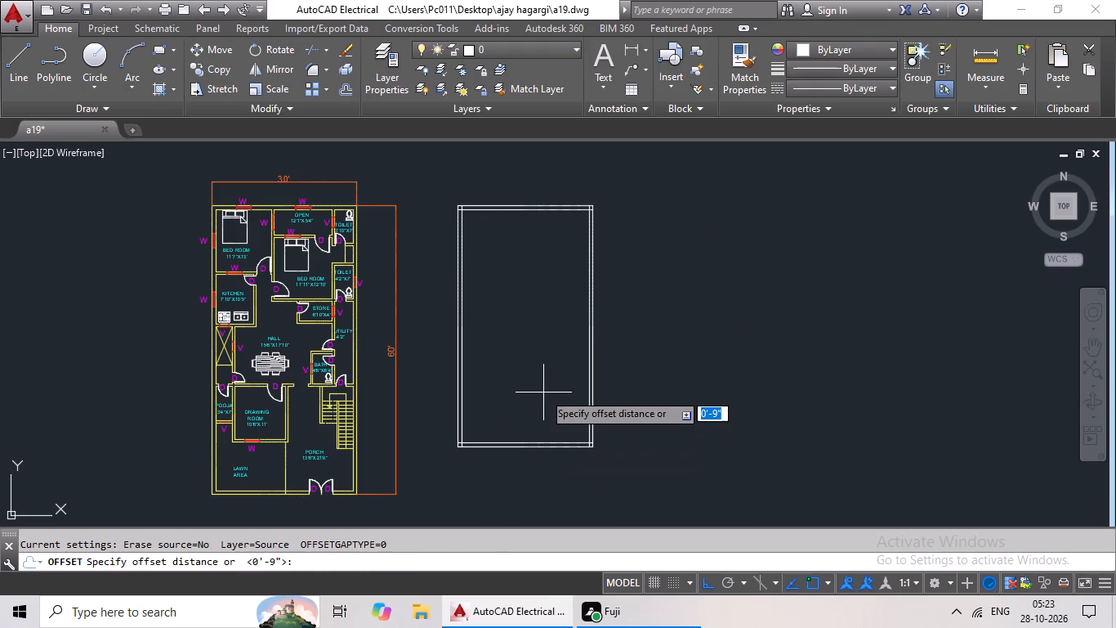
pyautogui.write("6'")
pyautogui.press('Return')
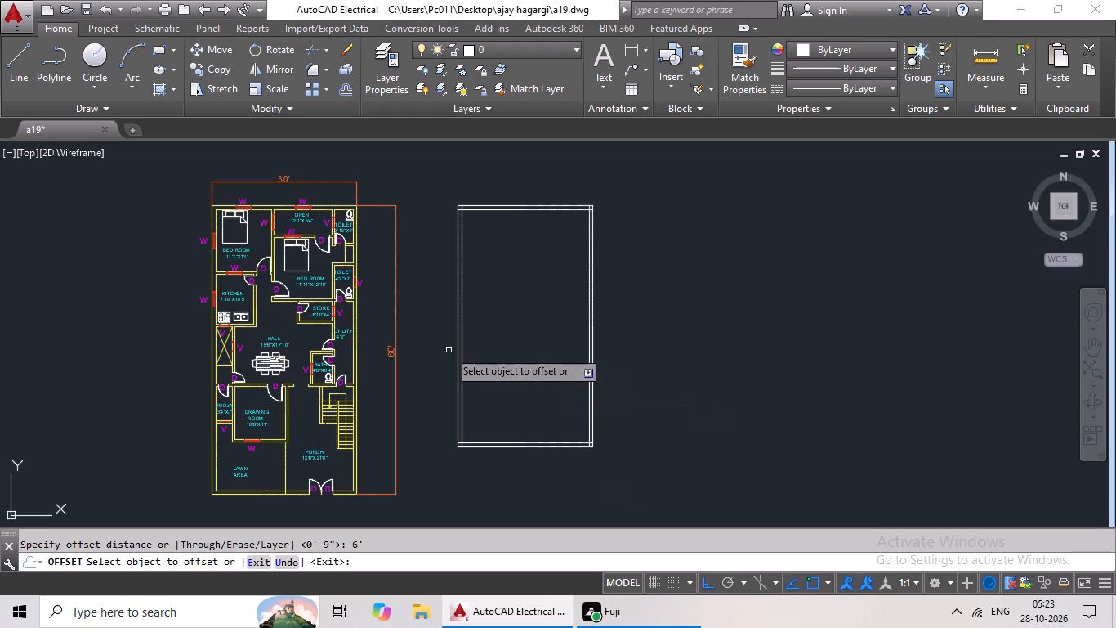
pyautogui.click(475, 339)
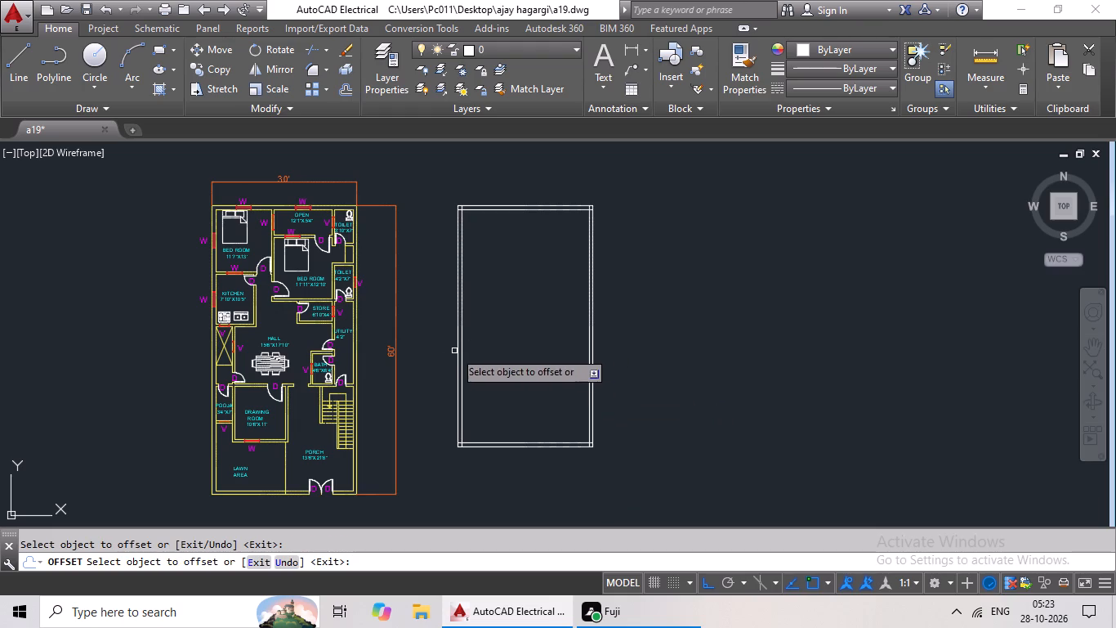
pyautogui.moveTo(462, 343); pyautogui.dragTo(484, 338)
pyautogui.click(523, 325)
pyautogui.press('Escape')
pyautogui.press('Escape')
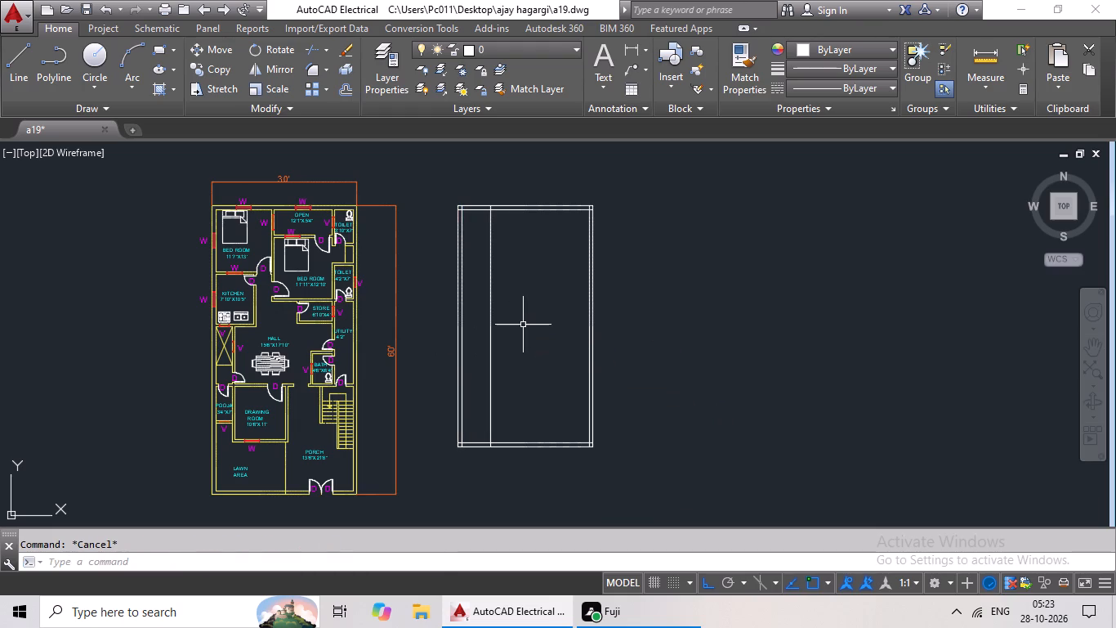
# Offset the new interior vertical line 6" to the right to form the first partition wall.
pyautogui.press('o')
pyautogui.press('Return')
pyautogui.write('6"')
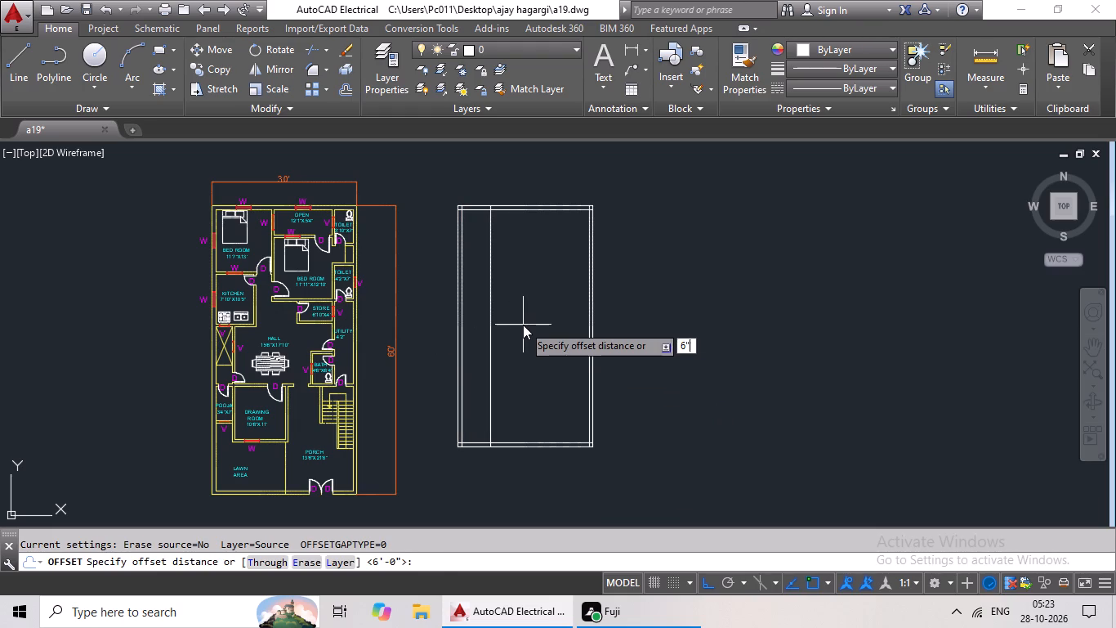
pyautogui.press('Return')
pyautogui.click(491, 343)
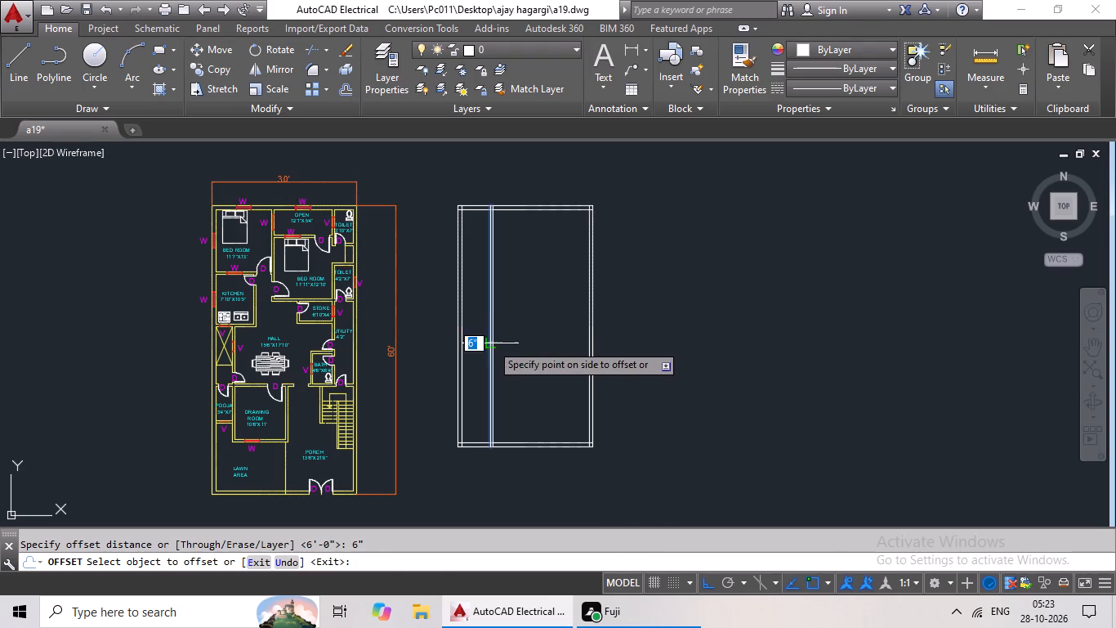
pyautogui.click(515, 336)
pyautogui.press('Escape')
pyautogui.press('Escape')
pyautogui.press('Escape')
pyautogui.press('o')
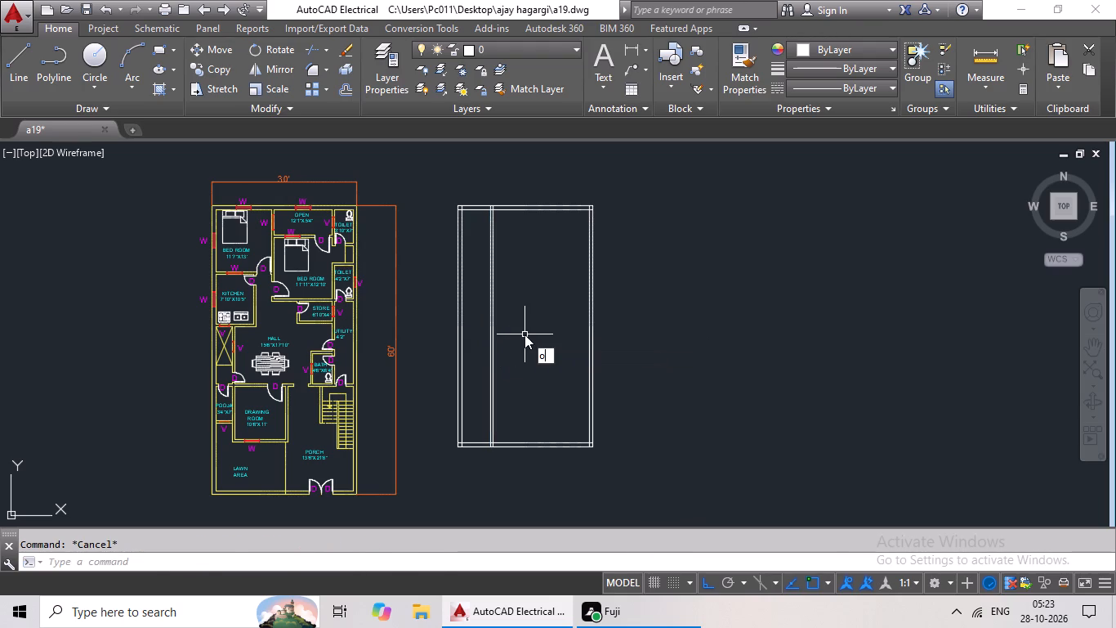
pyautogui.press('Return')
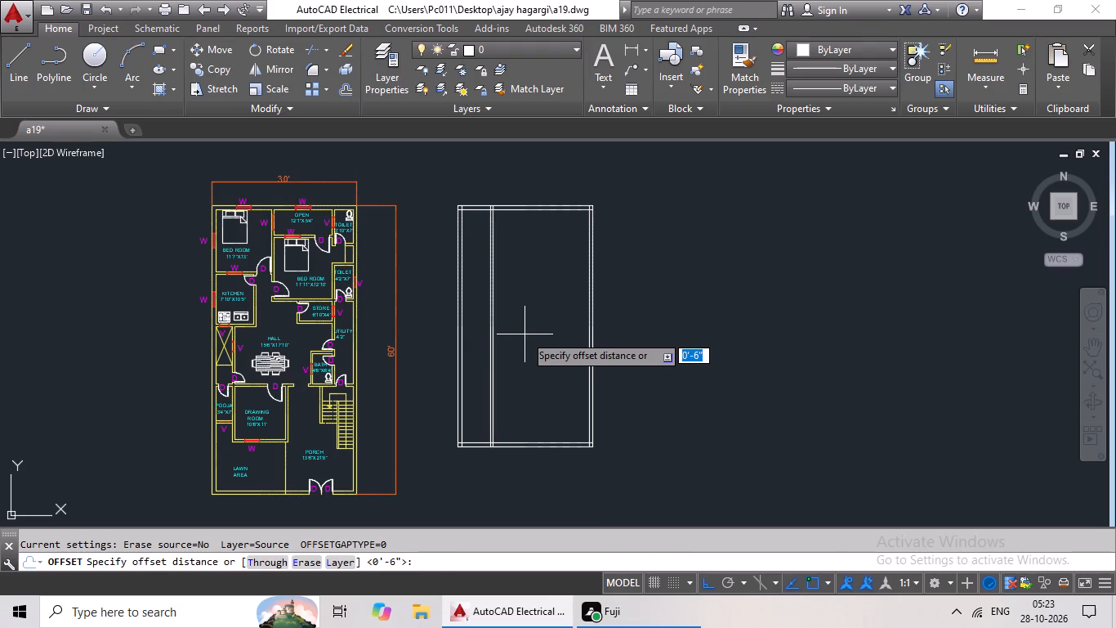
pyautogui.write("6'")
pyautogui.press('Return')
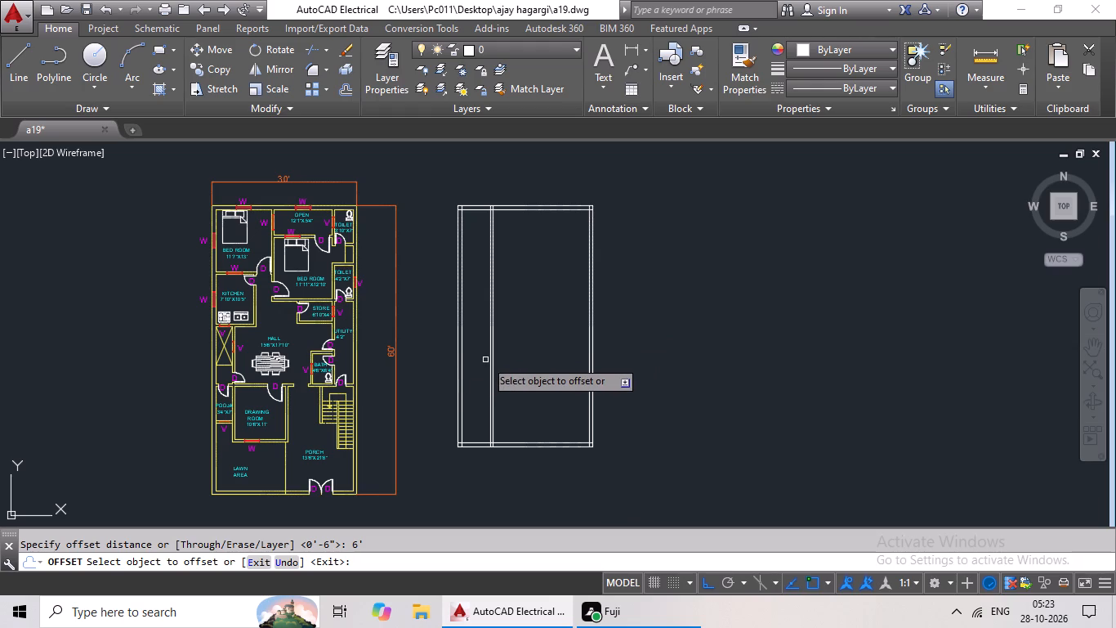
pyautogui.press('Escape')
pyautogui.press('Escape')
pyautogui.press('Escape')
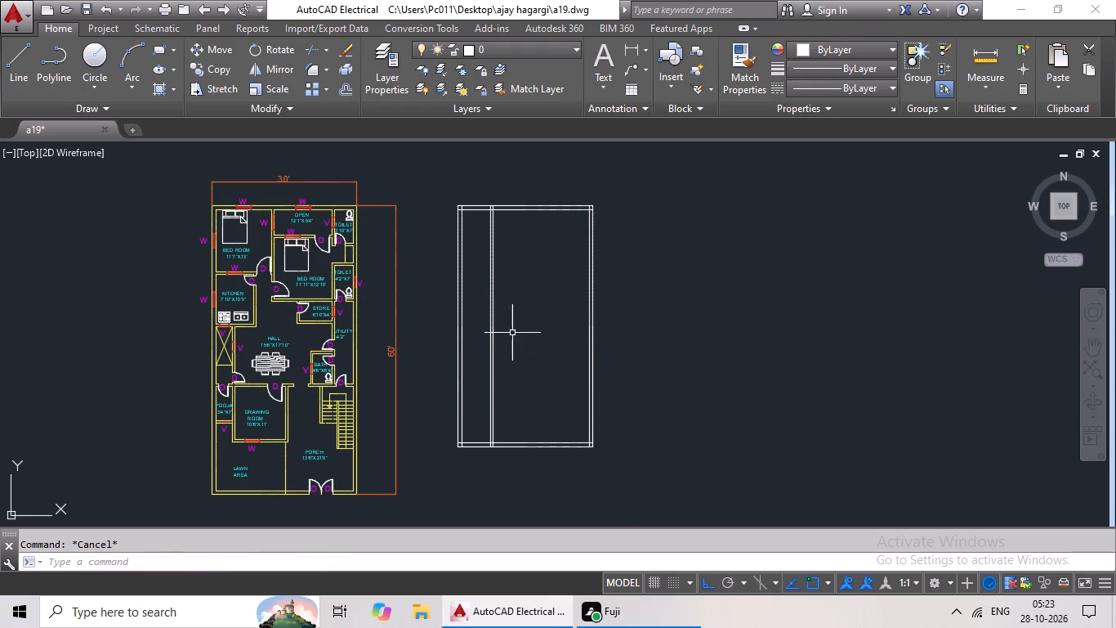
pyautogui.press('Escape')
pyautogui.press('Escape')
# Offset the right line of the first partition wall 8' to the right.
pyautogui.press('o')
pyautogui.press('Return')
pyautogui.write("8'")
pyautogui.press('Return')
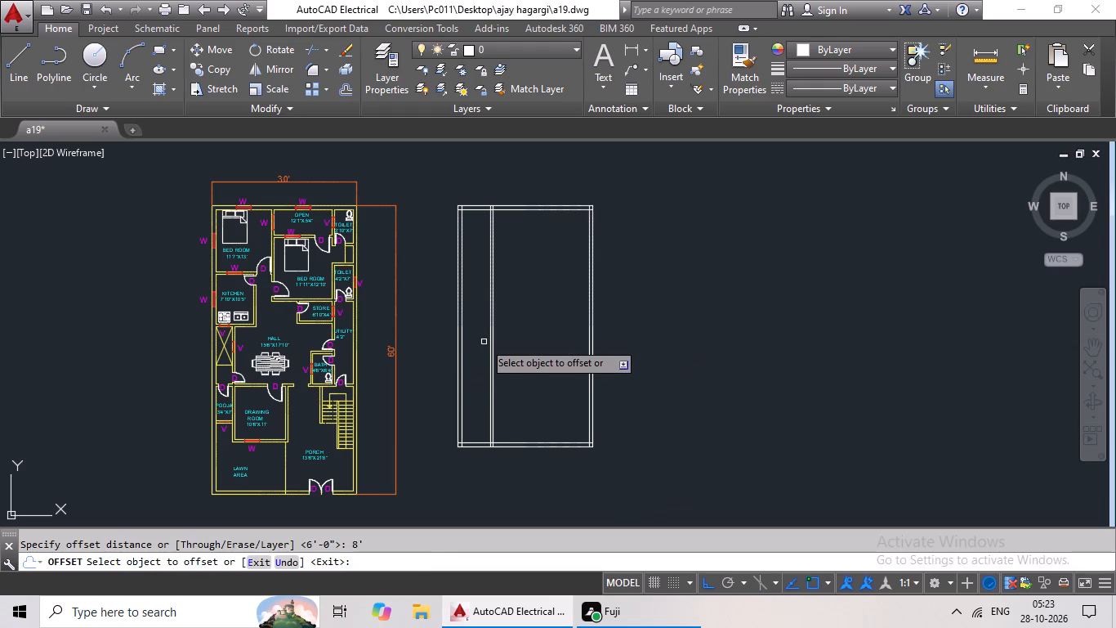
pyautogui.click(494, 338)
pyautogui.click(574, 316)
pyautogui.press('Escape')
pyautogui.press('Escape')
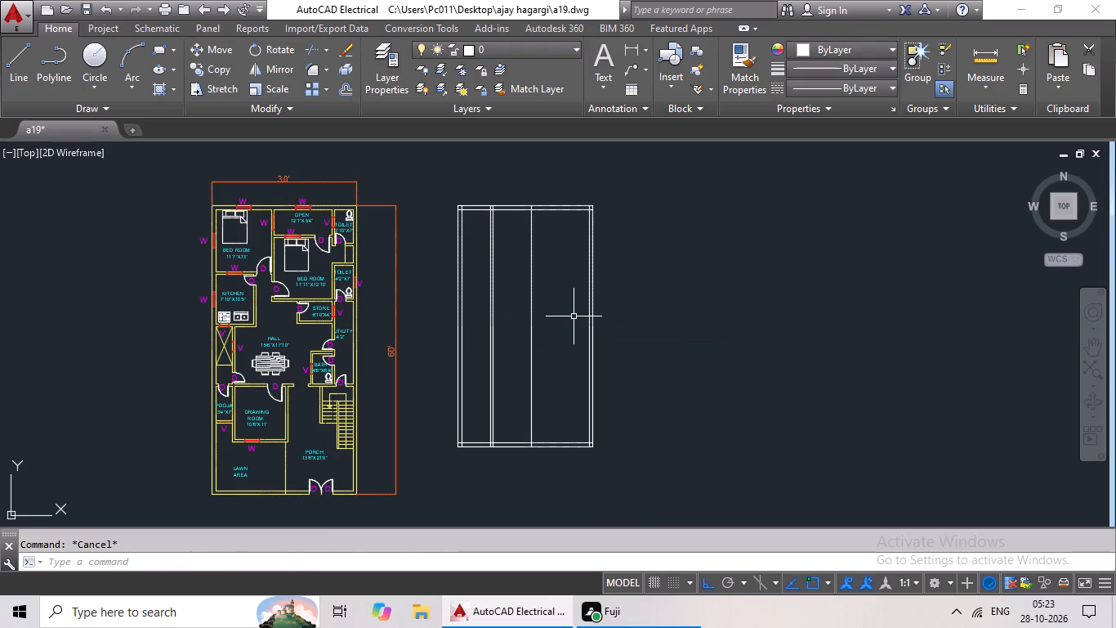
# Offset the rightmost interior vertical line 6" to the right to form the second partition wall.
pyautogui.press('o')
pyautogui.press('Return')
pyautogui.write('6"')
pyautogui.press('Return')
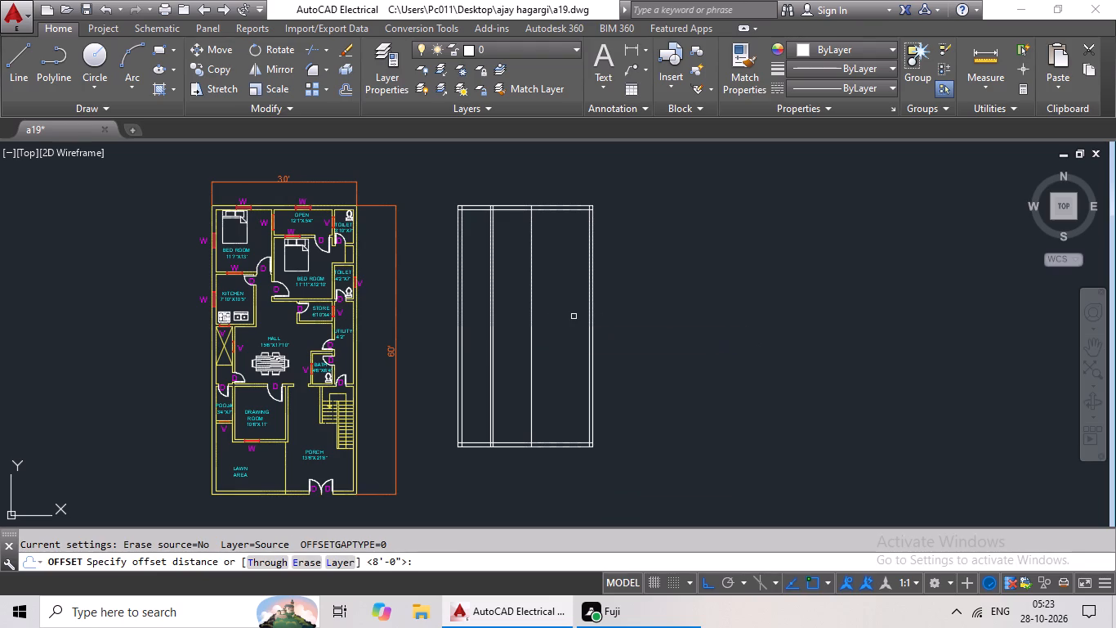
pyautogui.click(530, 346)
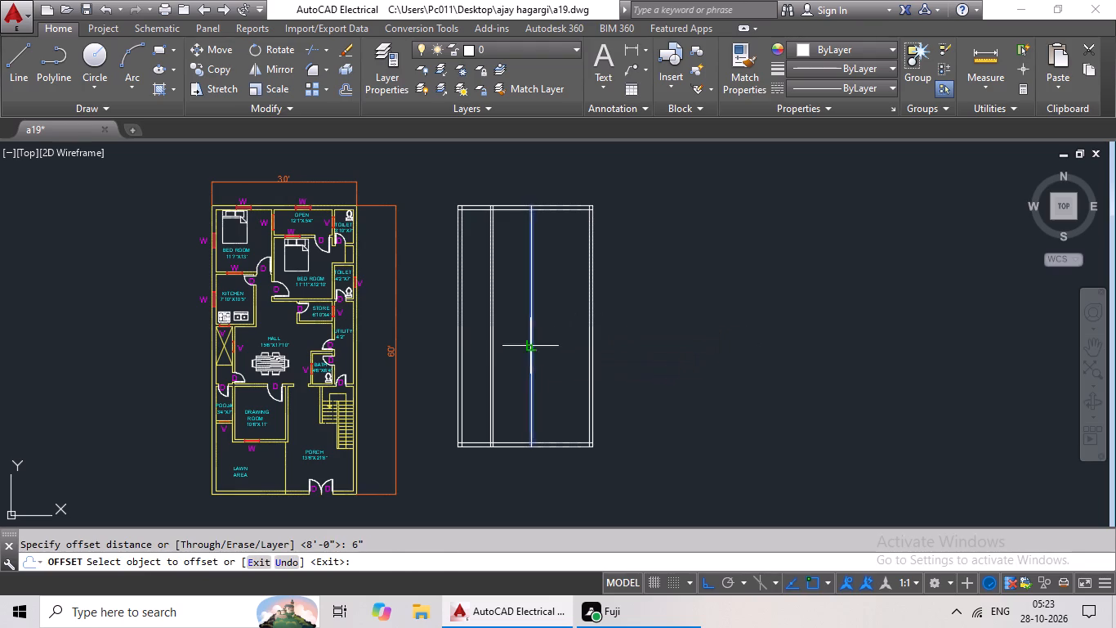
pyautogui.click(555, 340)
pyautogui.press('Escape')
pyautogui.press('Escape')
# Offset the right line of the second partition wall 3'11" to the right.
pyautogui.press('o')
pyautogui.press('Return')
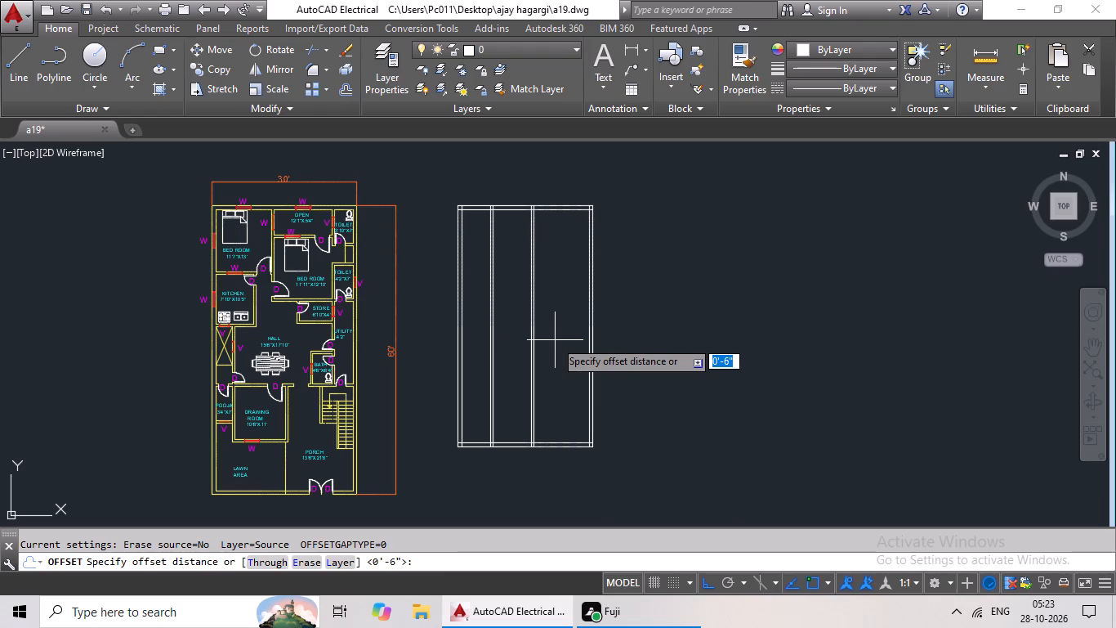
pyautogui.write("3'11")
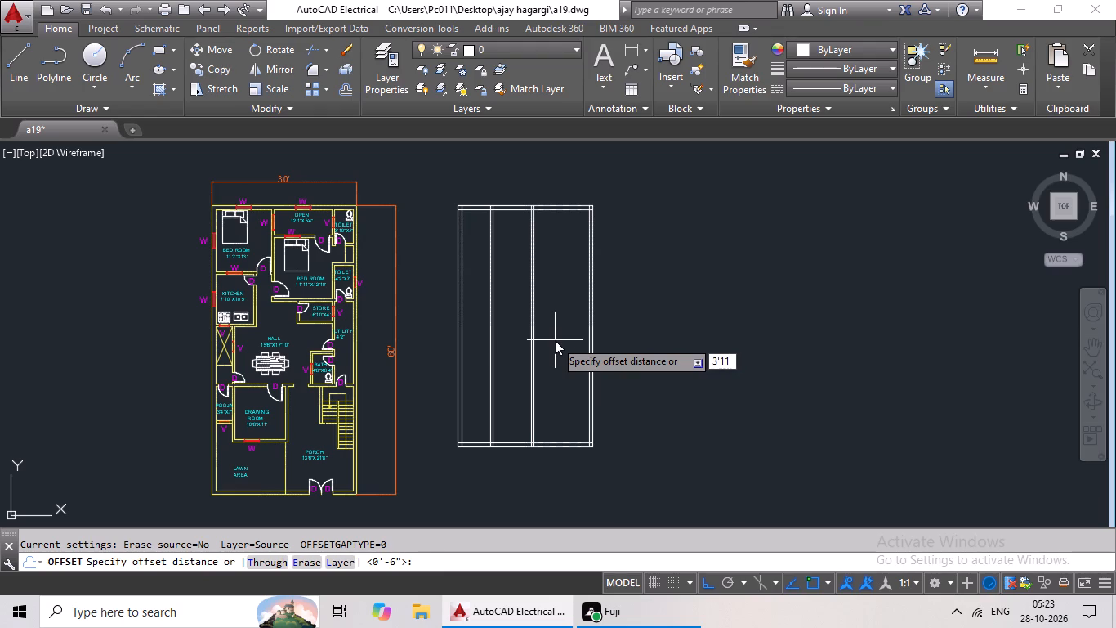
pyautogui.hotkey('shift', '"')
pyautogui.press('Return')
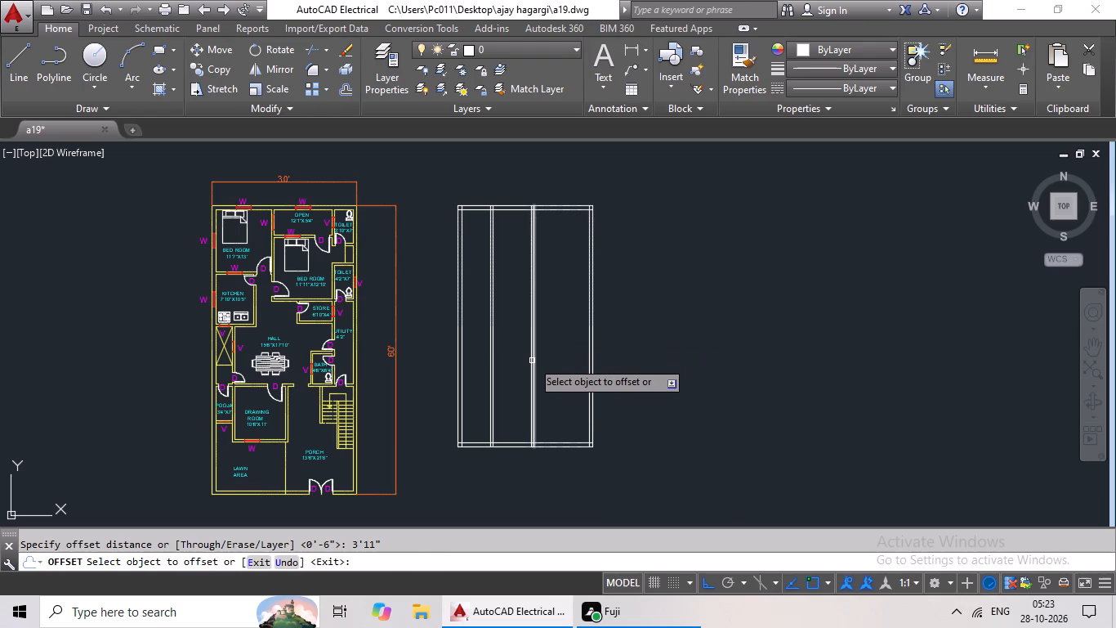
pyautogui.moveTo(534, 348); pyautogui.dragTo(542, 347)
pyautogui.click(558, 341)
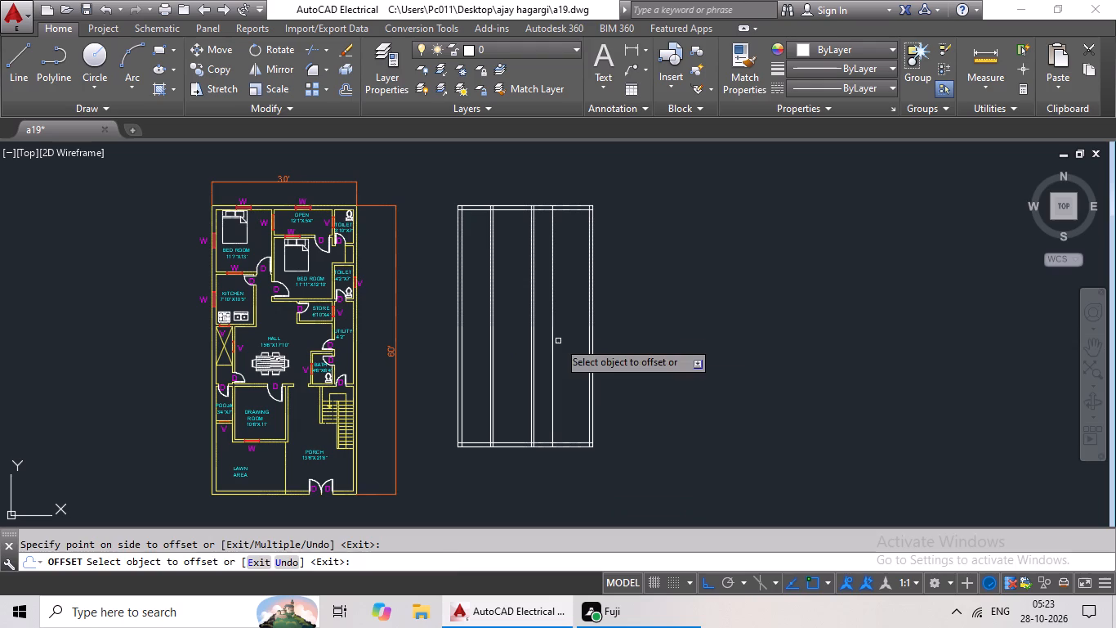
pyautogui.press('Escape')
pyautogui.press('Escape')
# Offset the rightmost interior vertical line 6" to the right to form the third partition wall.
pyautogui.press('o')
pyautogui.press('Return')
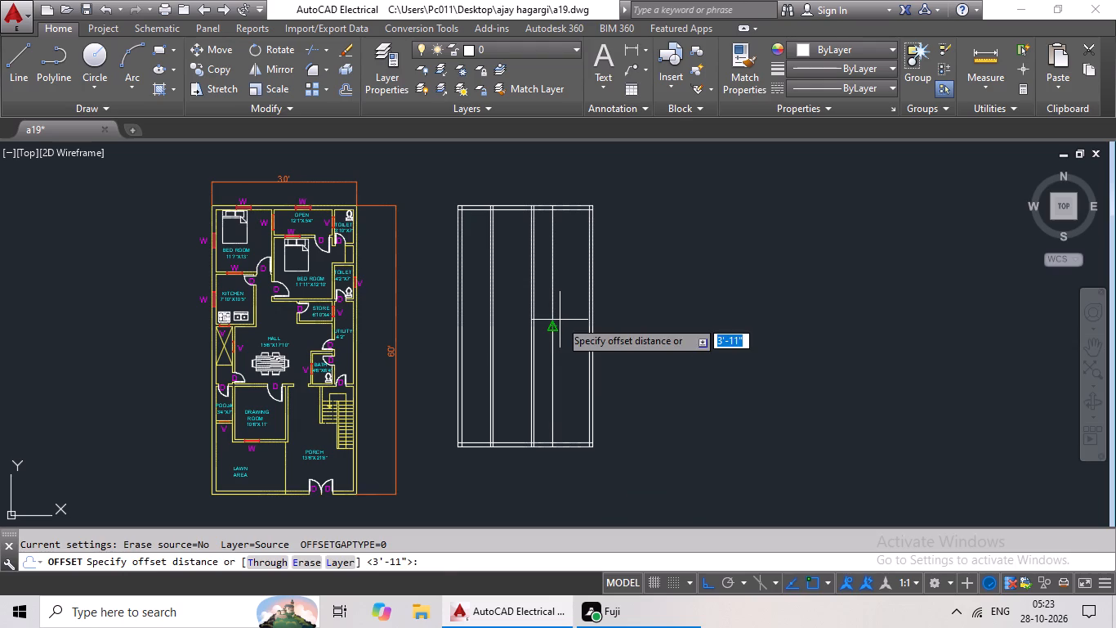
pyautogui.press('6')
pyautogui.hotkey('shift', '"')
pyautogui.press('Return')
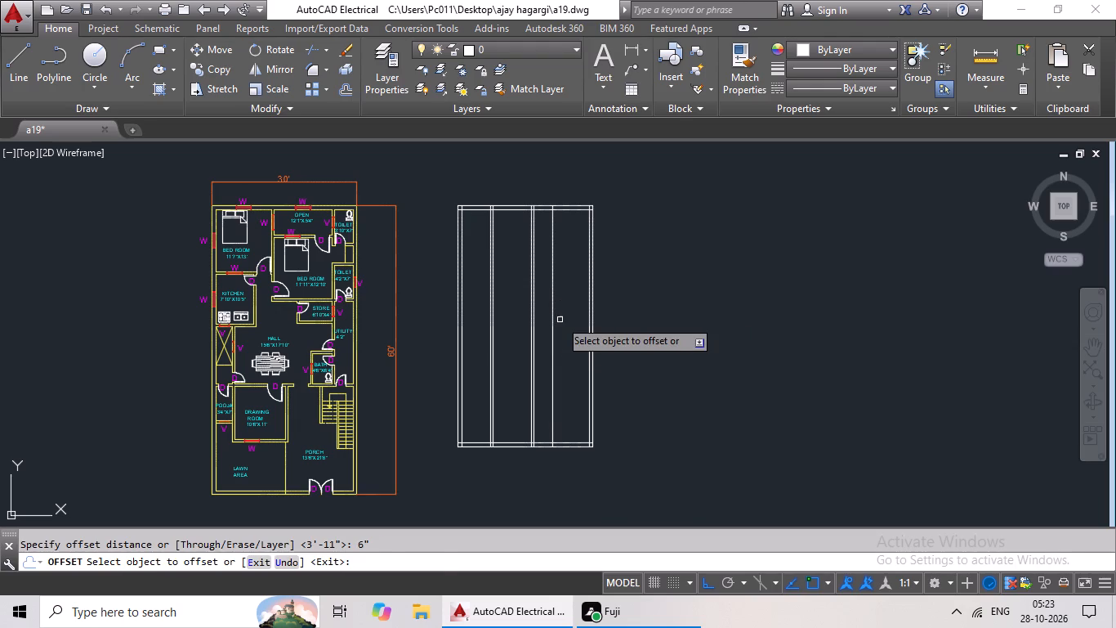
pyautogui.click(552, 324)
pyautogui.click(565, 317)
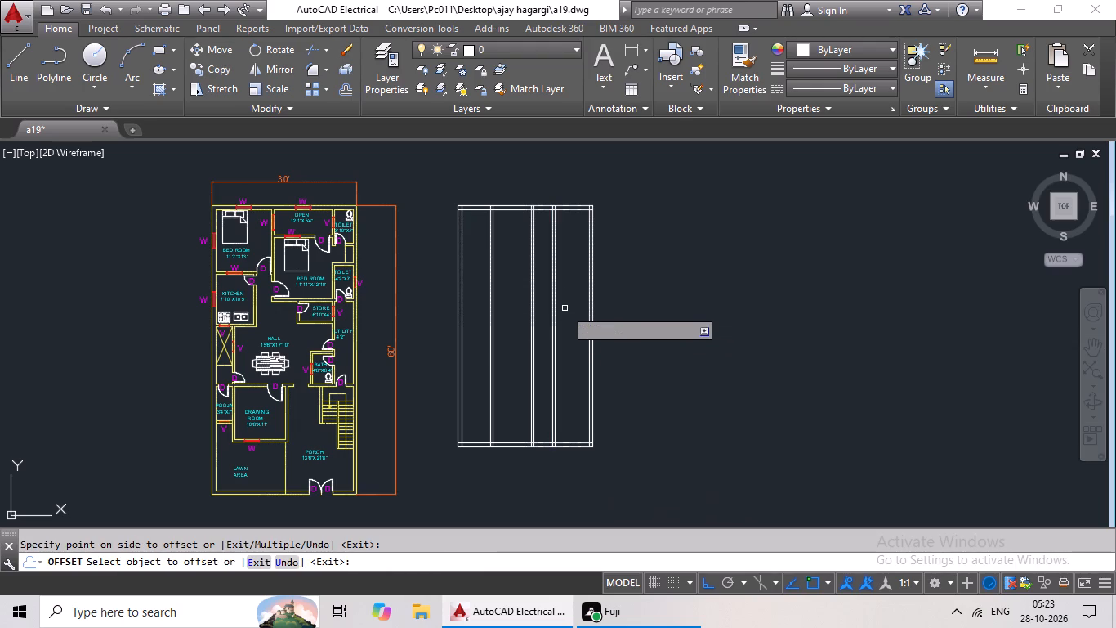
pyautogui.scroll(2, 565, 308)
pyautogui.moveTo(563, 294); pyautogui.dragTo(520, 403, button='middle')
pyautogui.moveTo(530, 374); pyautogui.dragTo(529, 418, button='middle')
pyautogui.scroll(-1, 529, 418)
pyautogui.press('Escape')
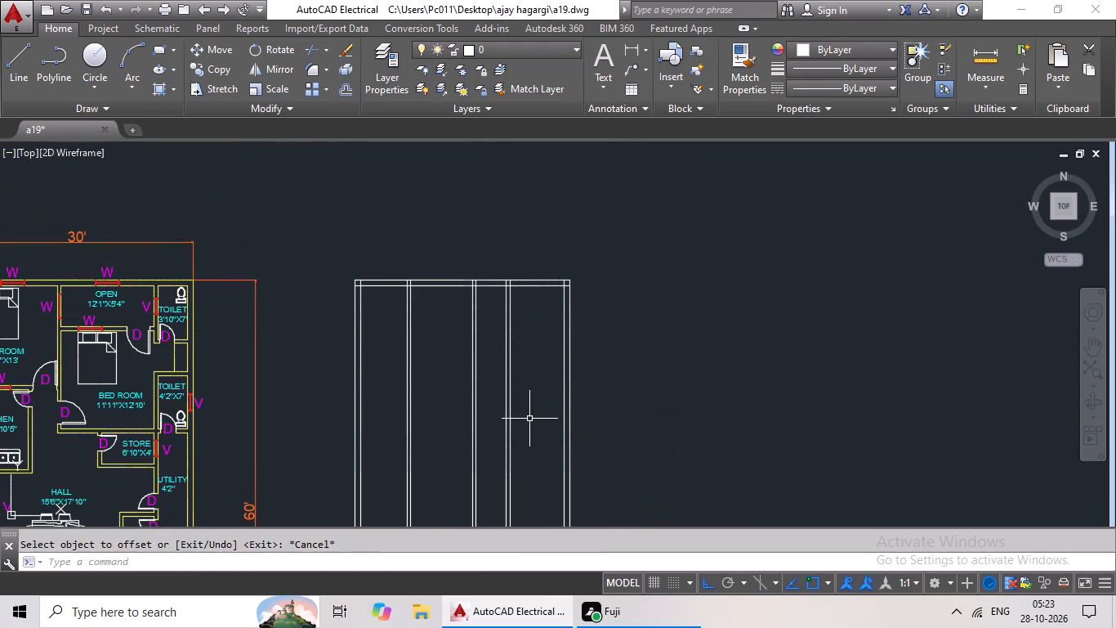
pyautogui.press('Escape')
# Measure the clear width between the third partition wall and the right outer wall's inner line.
pyautogui.click(629, 49)
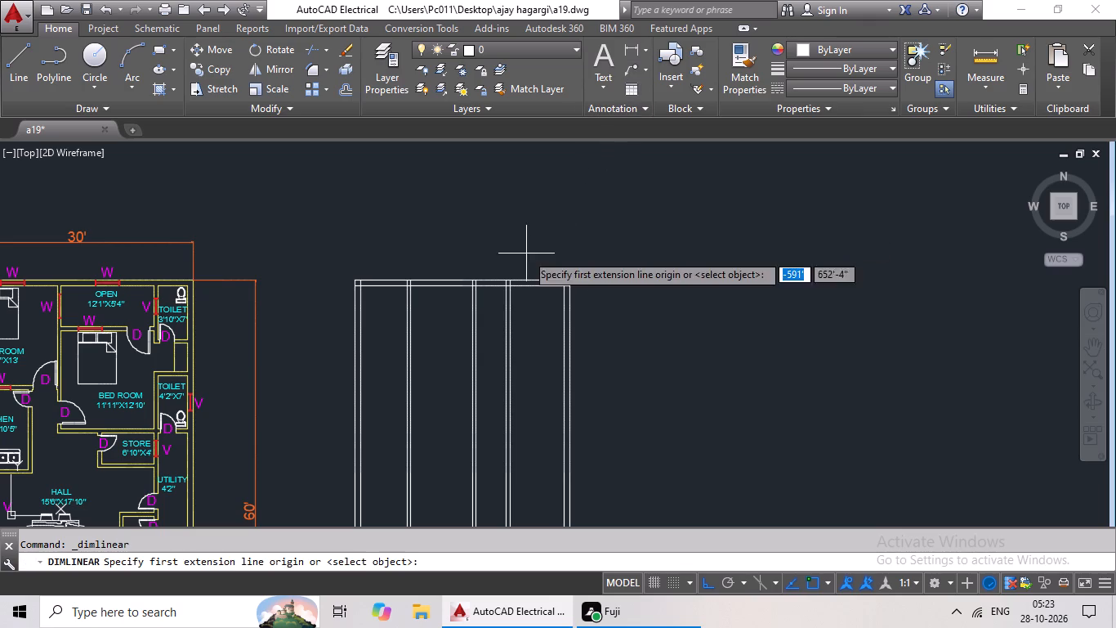
pyautogui.scroll(3, 508, 293)
pyautogui.click(504, 267)
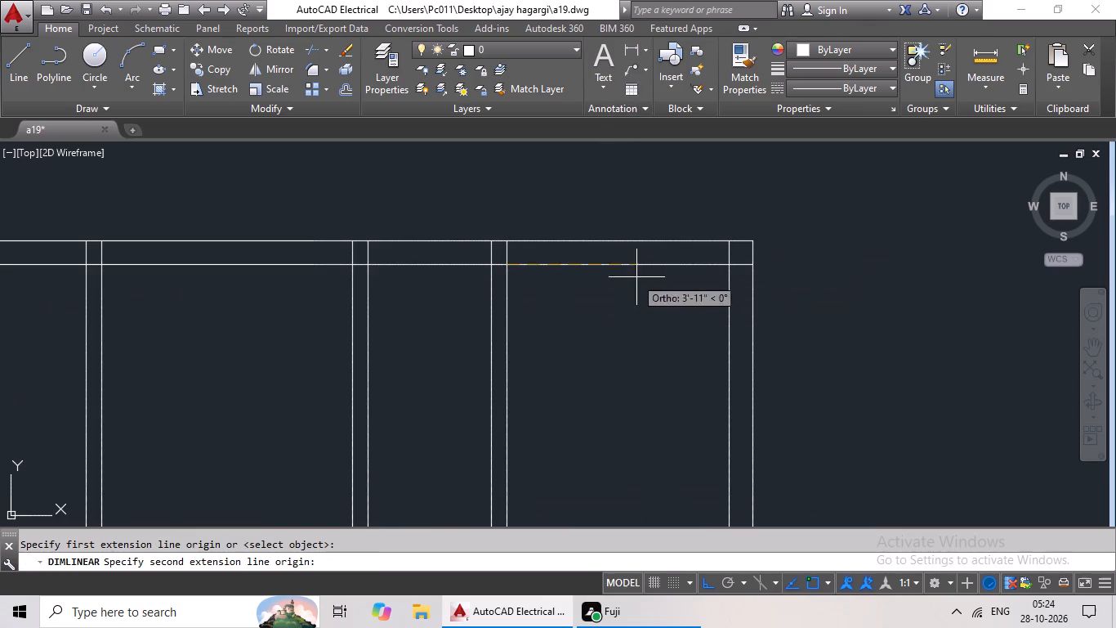
pyautogui.click(731, 264)
pyautogui.scroll(1, 713, 316)
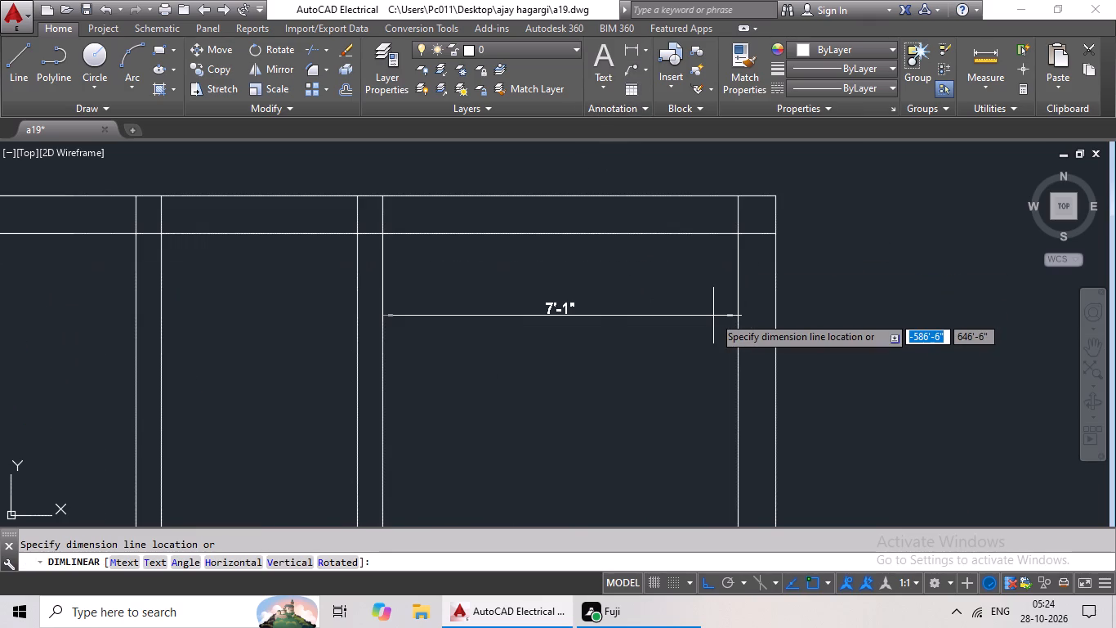
pyautogui.scroll(-2, 713, 316)
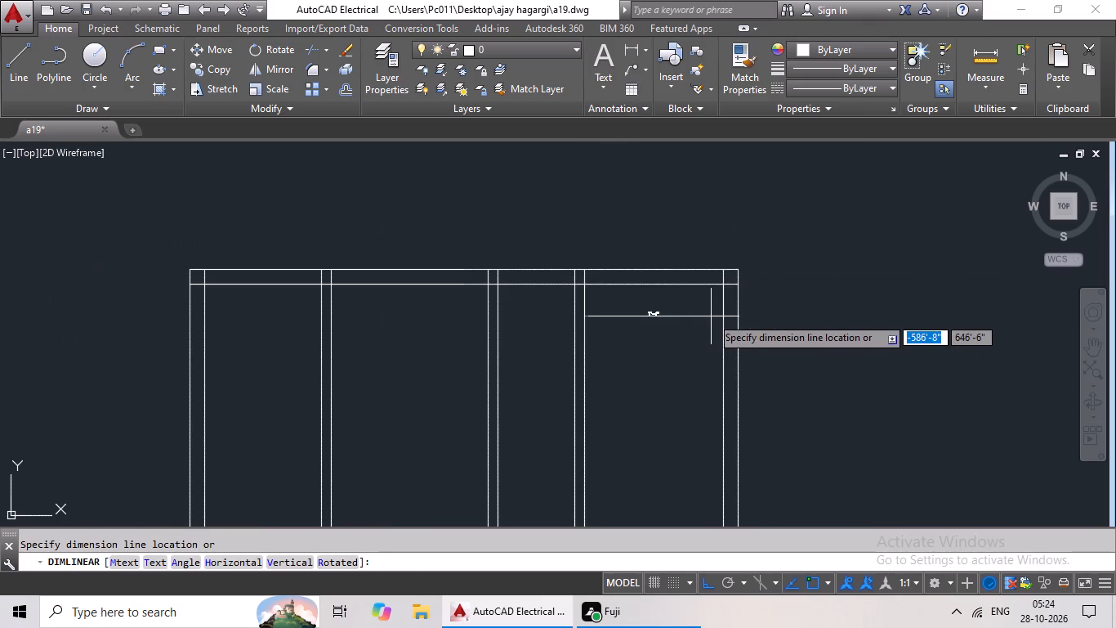
pyautogui.press('Escape')
pyautogui.moveTo(686, 324); pyautogui.dragTo(705, 283, button='middle')
pyautogui.scroll(-2, 705, 283)
pyautogui.moveTo(696, 315); pyautogui.dragTo(618, 321, button='middle')
pyautogui.press('Escape')
pyautogui.press('Escape')
pyautogui.press('Escape')
pyautogui.press('Escape')
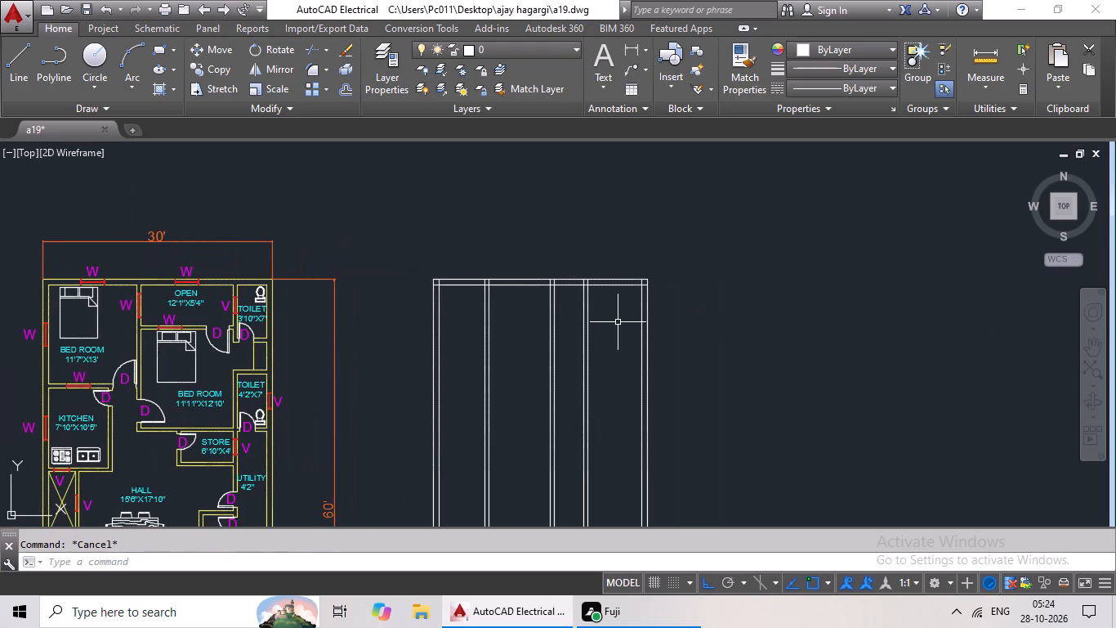
pyautogui.press('Escape')
pyautogui.press('Escape')
# Offset the top outer wall's inner line 5' downward.
pyautogui.press('o')
pyautogui.press('Return')
pyautogui.write("5'")
pyautogui.press('Return')
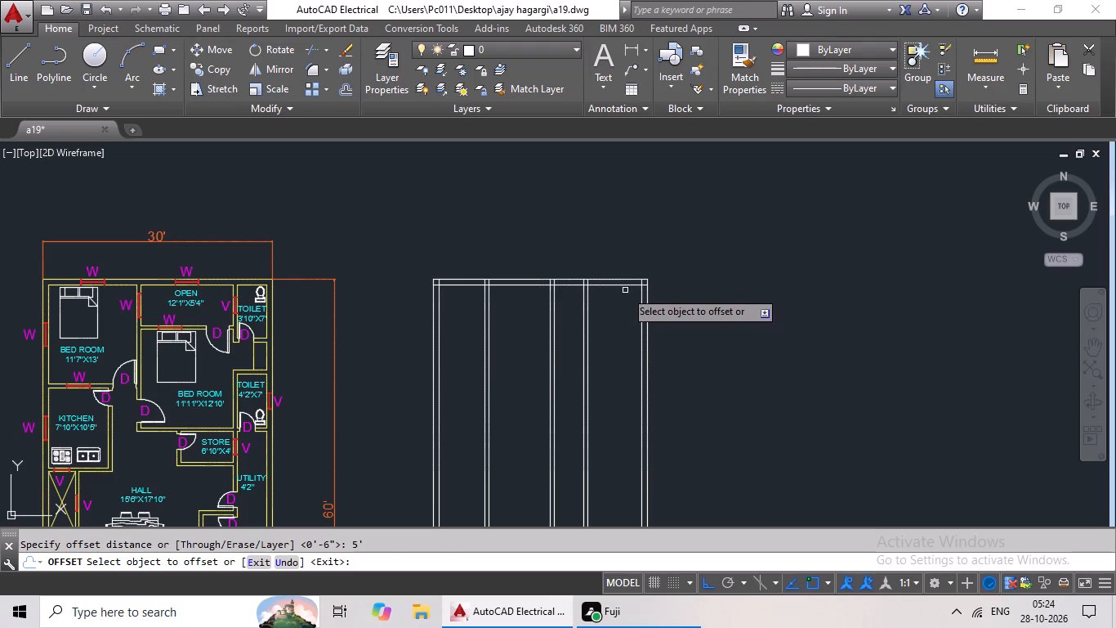
pyautogui.click(624, 286)
pyautogui.click(613, 323)
pyautogui.press('Escape')
pyautogui.press('Escape')
pyautogui.press('Escape')
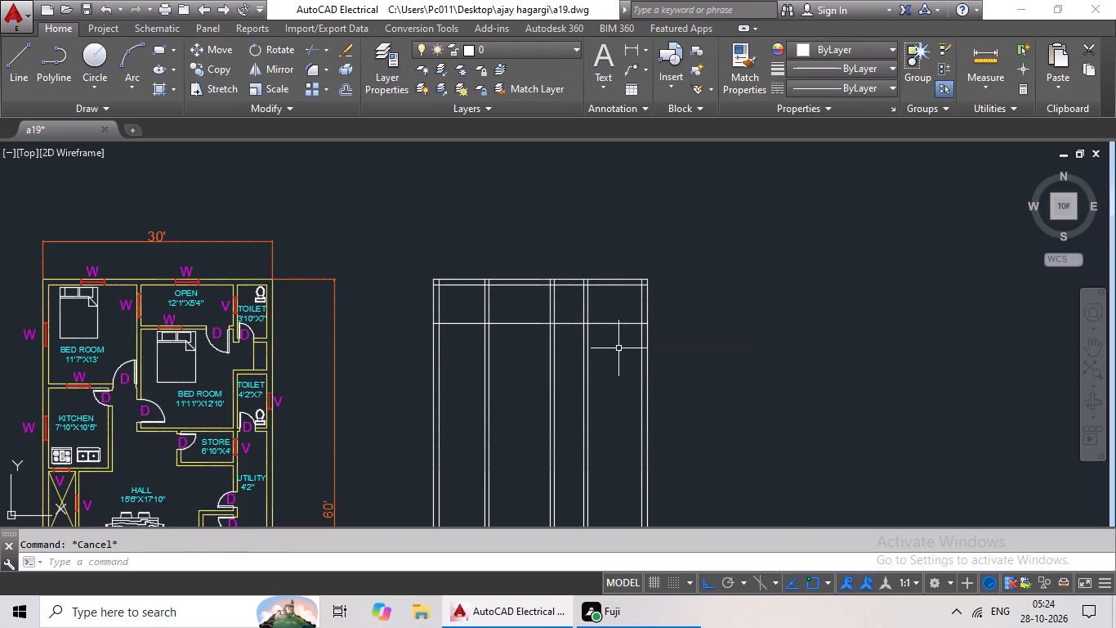
# Offset the new interior horizontal line 6" downward to form the first horizontal partition wall.
pyautogui.press('o')
pyautogui.press('Return')
pyautogui.write('6"')
pyautogui.press('Return')
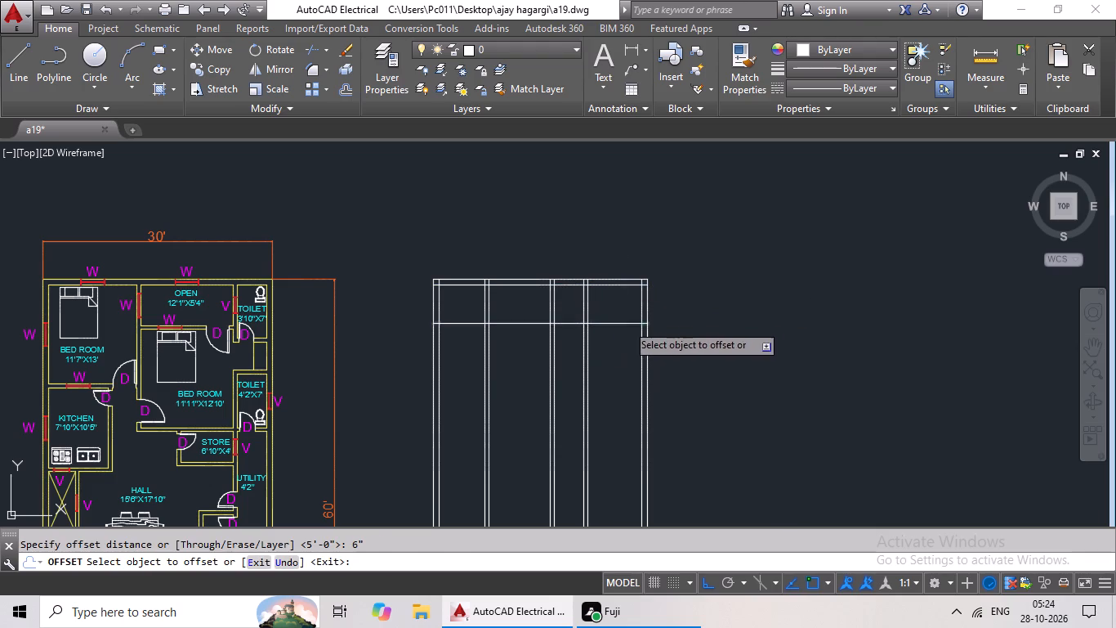
pyautogui.click(627, 324)
pyautogui.click(620, 341)
pyautogui.press('Escape')
pyautogui.press('Escape')
pyautogui.press('Escape')
pyautogui.press('Escape')
pyautogui.press('Escape')
pyautogui.press('Escape')
pyautogui.press('Escape')
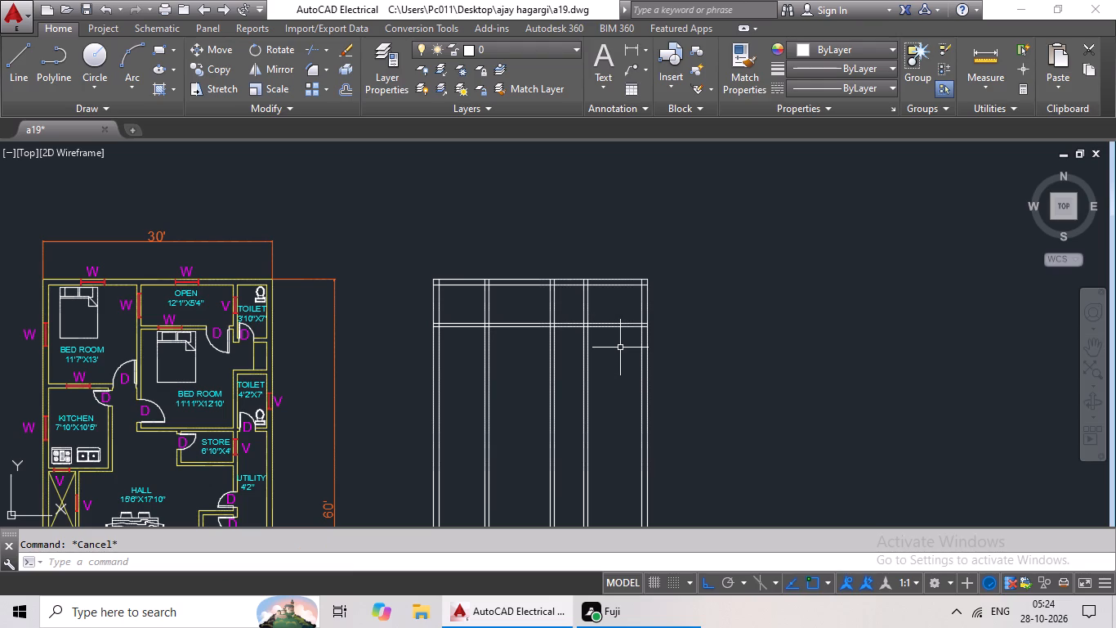
pyautogui.press('Escape')
pyautogui.press('Escape')
pyautogui.press('Escape')
pyautogui.press('Escape')
pyautogui.press('Escape')
pyautogui.press('Escape')
pyautogui.press('Escape')
pyautogui.press('Escape')
pyautogui.press('Escape')
pyautogui.press('Escape')
pyautogui.press('Escape')
# Trim the vertical partition lines along a stretch below the horizontal partition wall.
pyautogui.write('tr')
pyautogui.press('space')
pyautogui.press('space')
pyautogui.moveTo(617, 375); pyautogui.dragTo(488, 437)
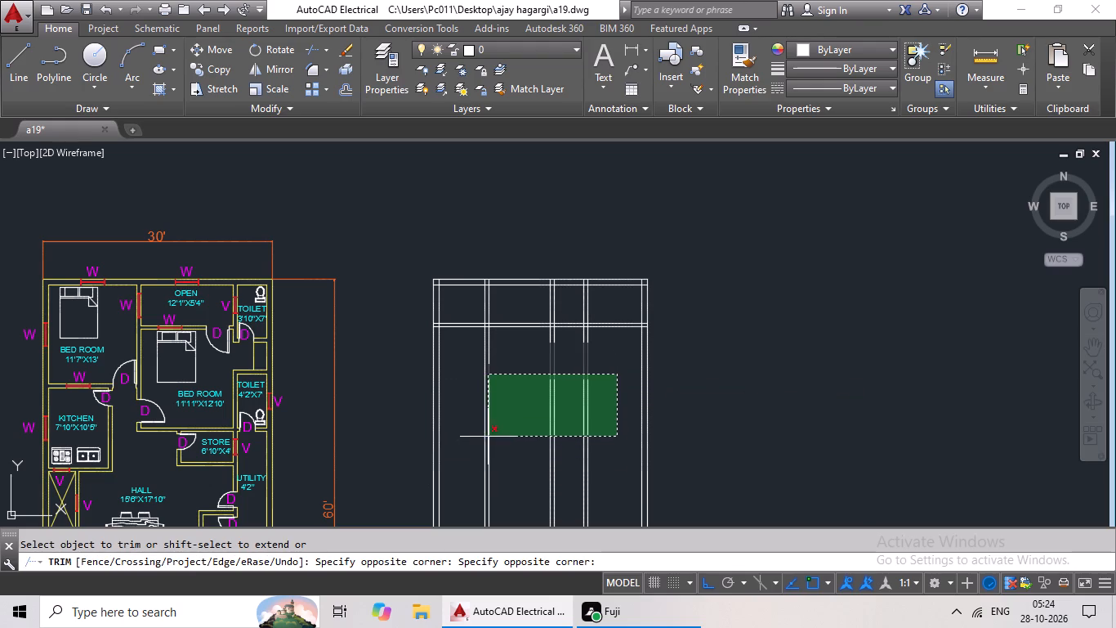
pyautogui.press('Escape')
pyautogui.scroll(2, 586, 353)
pyautogui.moveTo(633, 307); pyautogui.dragTo(502, 309)
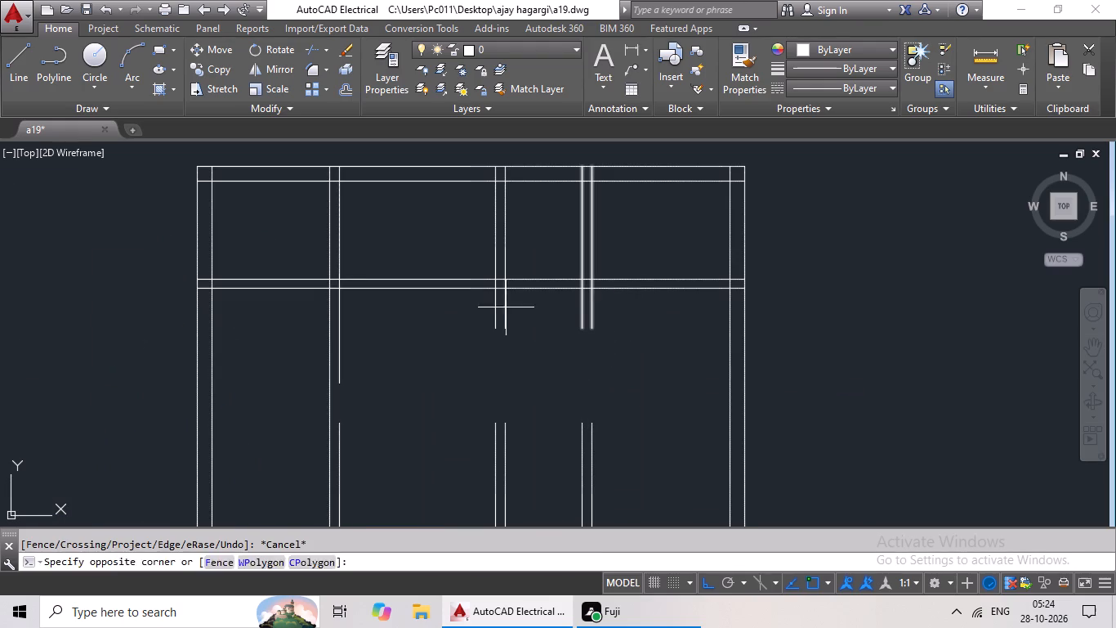
pyautogui.moveTo(502, 309); pyautogui.dragTo(478, 320)
pyautogui.press('Escape')
pyautogui.press('Escape')
pyautogui.press('Escape')
# Trim the remaining vertical partition stubs directly beneath the horizontal partition wall, across all three walls.
pyautogui.write('tr')
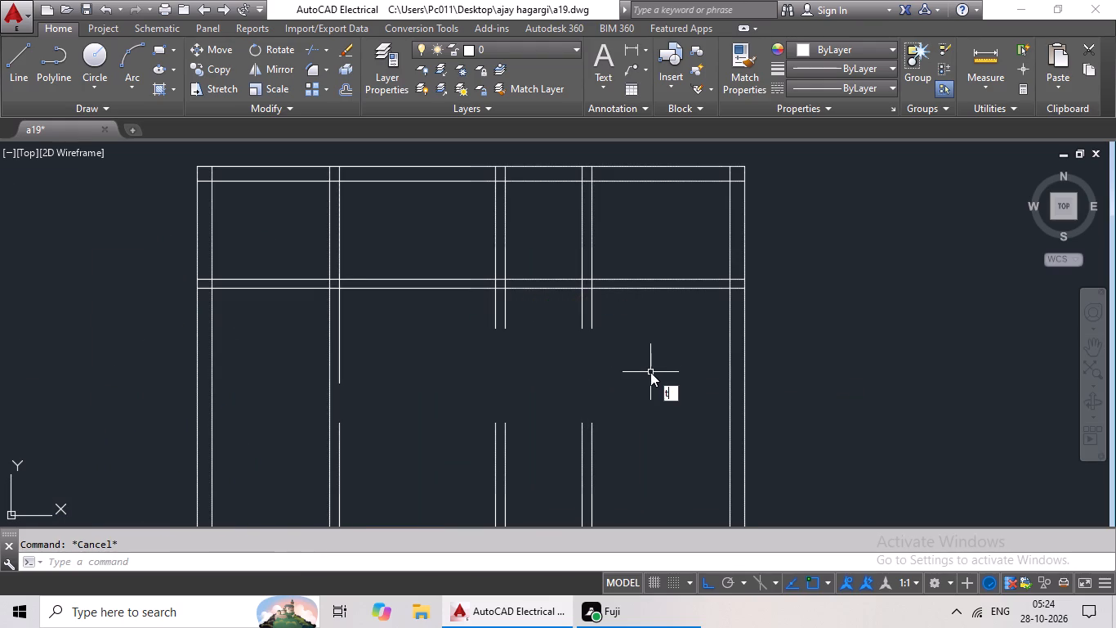
pyautogui.press('space')
pyautogui.press('space')
pyautogui.moveTo(635, 301); pyautogui.dragTo(483, 318)
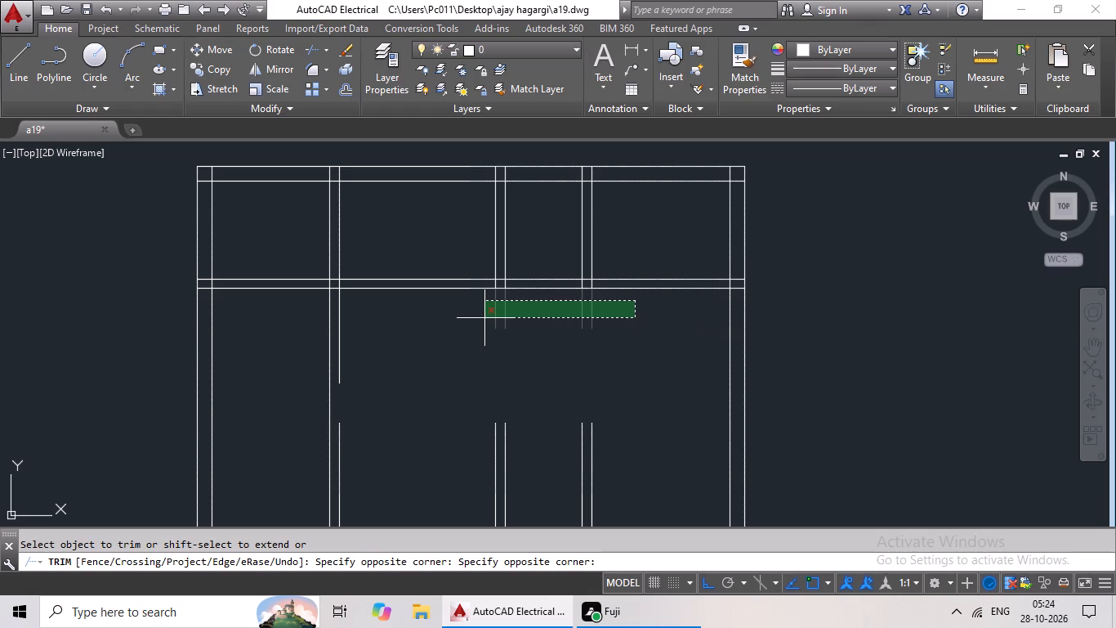
pyautogui.moveTo(483, 318); pyautogui.dragTo(301, 356)
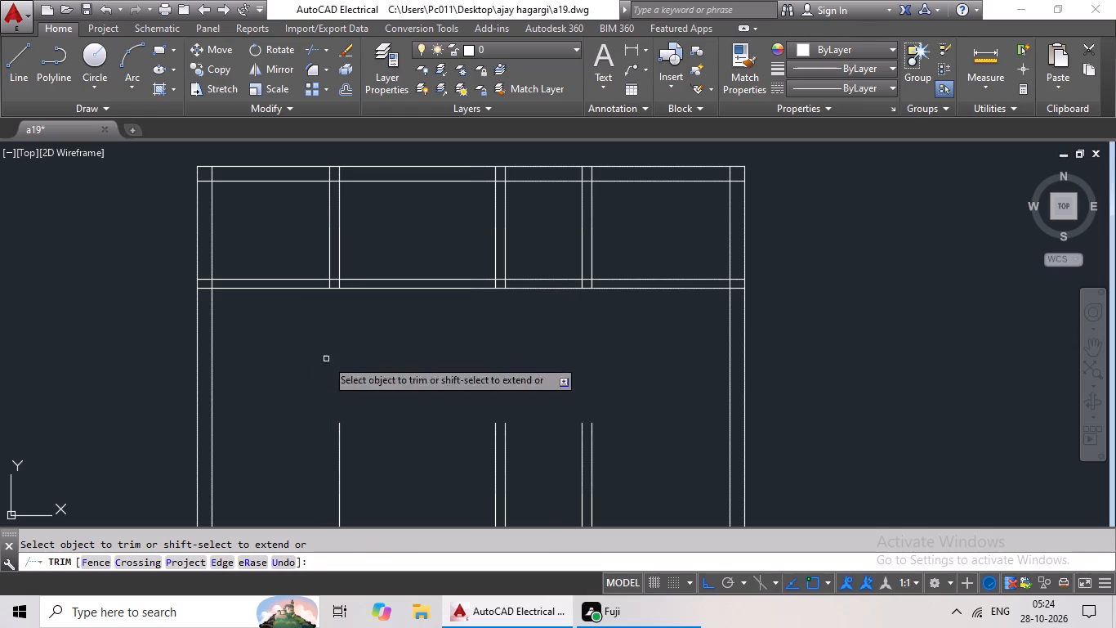
pyautogui.scroll(-2, 511, 347)
pyautogui.moveTo(552, 379); pyautogui.dragTo(557, 281, button='middle')
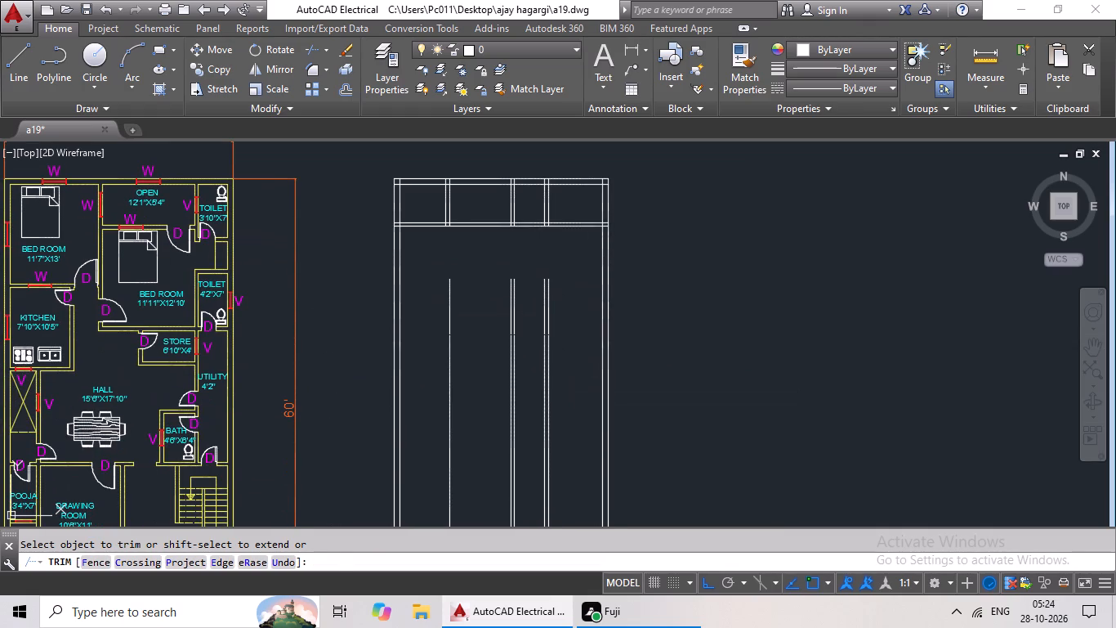
pyautogui.press('Escape')
pyautogui.press('Escape')
# Delete the leftover vertical partition line segments in the area below the horizontal partition wall.
pyautogui.moveTo(572, 311); pyautogui.dragTo(431, 373)
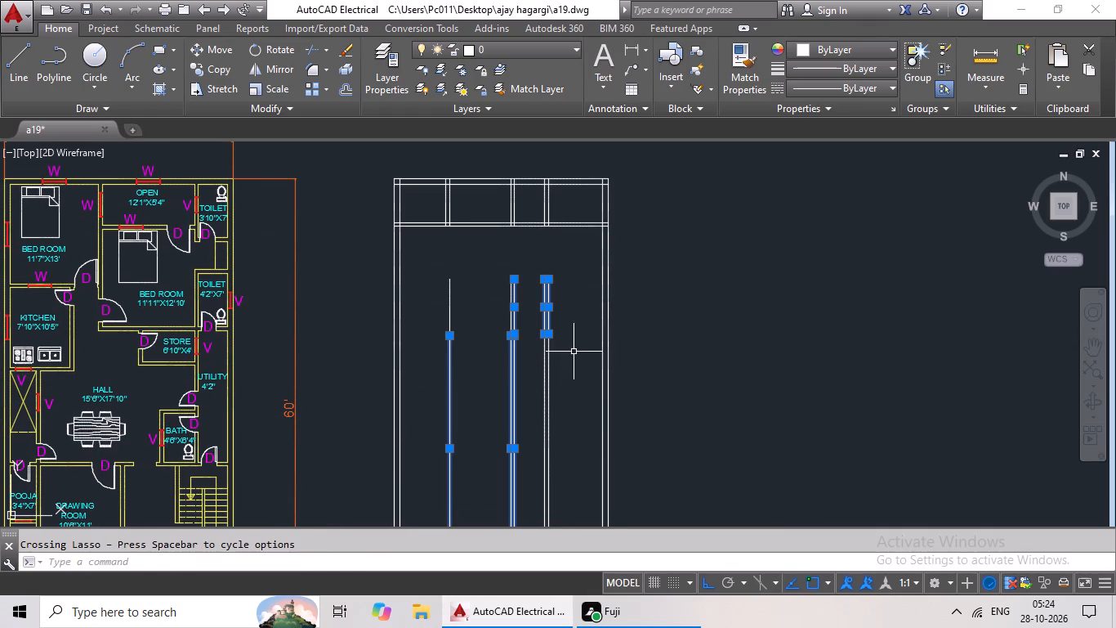
pyautogui.moveTo(574, 352); pyautogui.dragTo(459, 449)
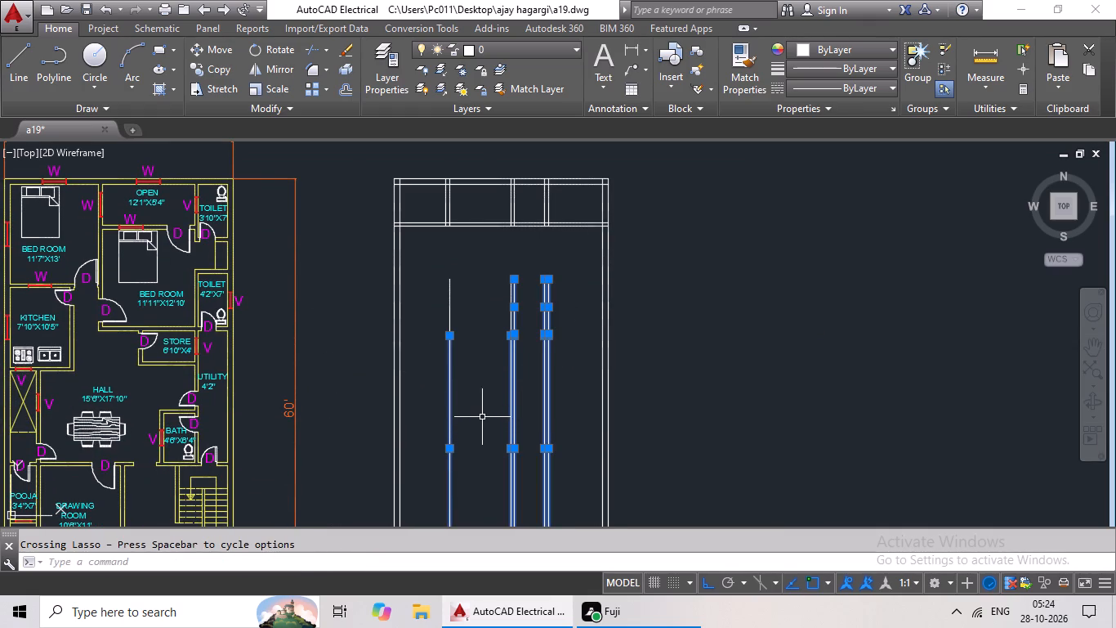
pyautogui.press('Delete')
pyautogui.scroll(-1, 516, 384)
pyautogui.moveTo(553, 311); pyautogui.dragTo(449, 352)
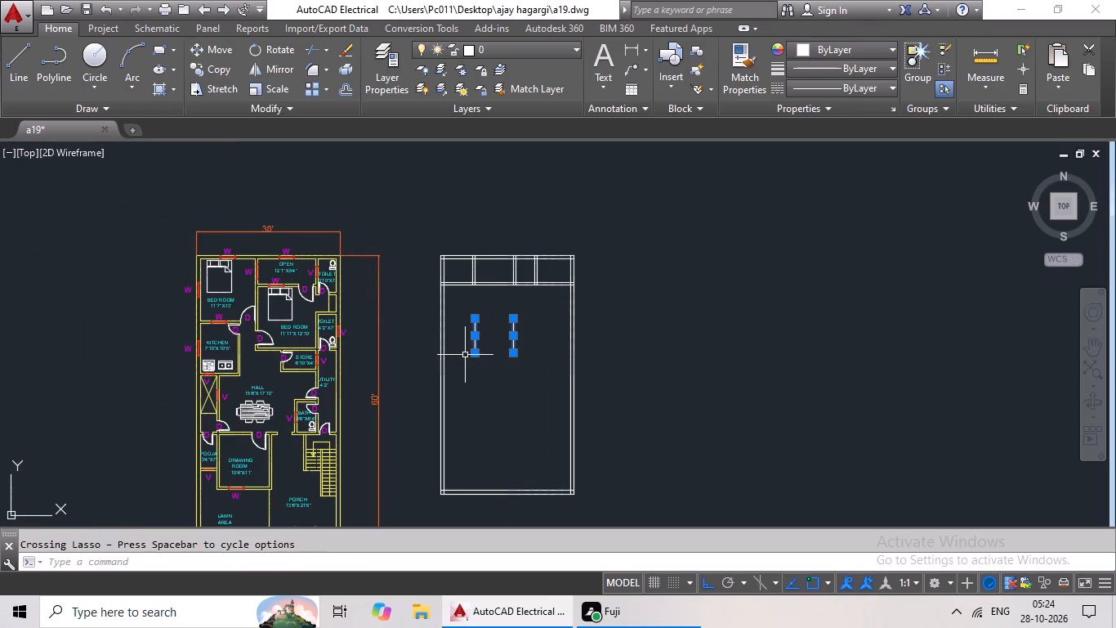
pyautogui.press('Delete')
pyautogui.moveTo(471, 356); pyautogui.dragTo(433, 371, button='middle')
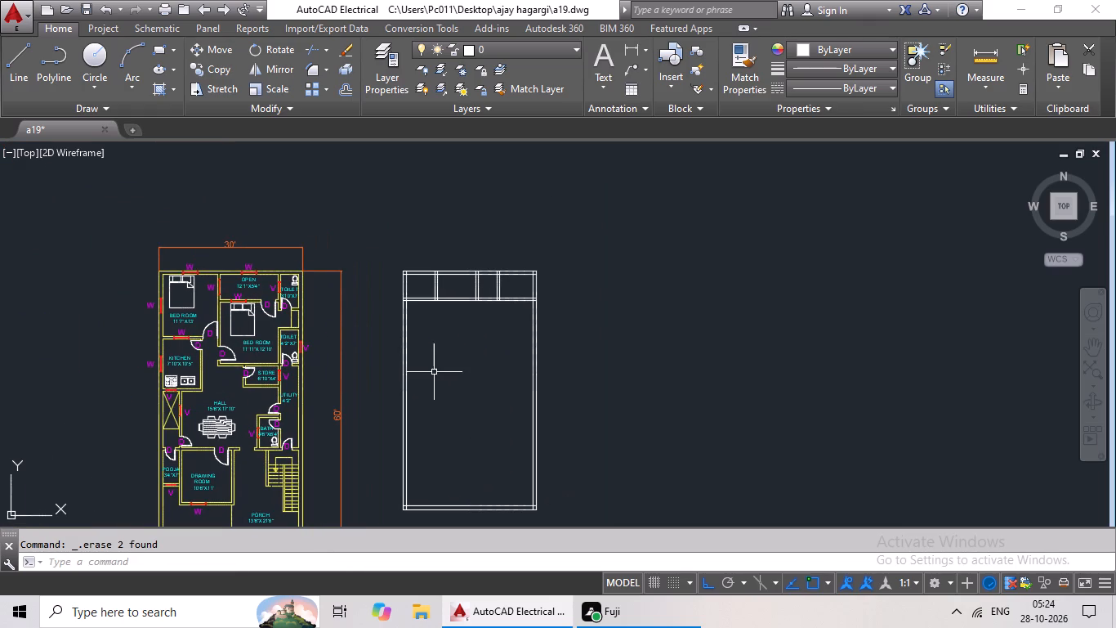
pyautogui.press('Escape')
pyautogui.press('Escape')
pyautogui.press('Escape')
pyautogui.press('Escape')
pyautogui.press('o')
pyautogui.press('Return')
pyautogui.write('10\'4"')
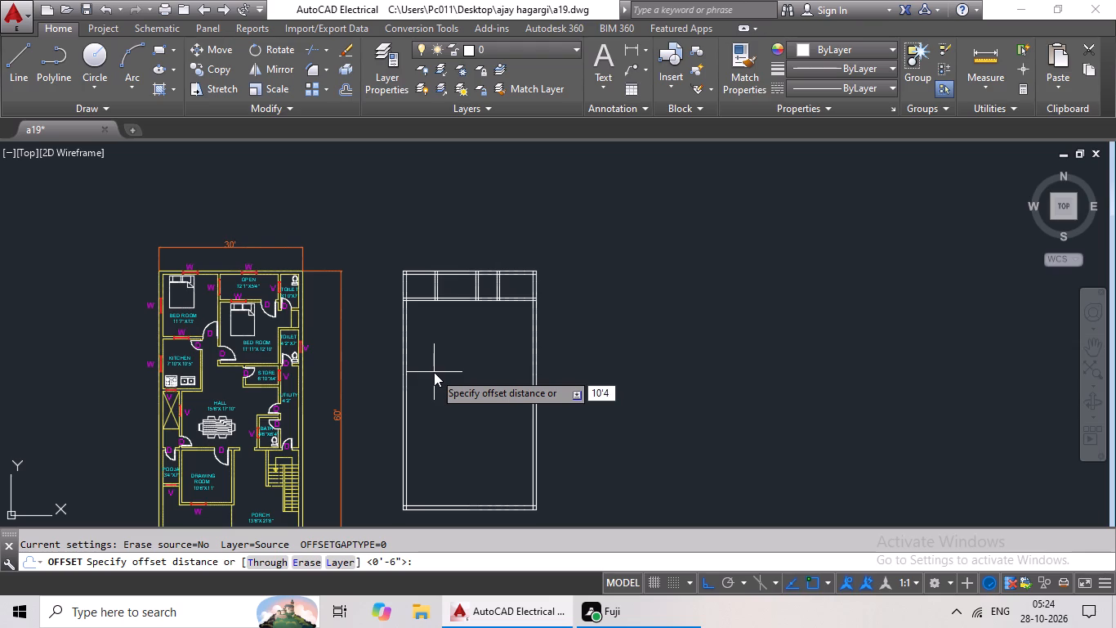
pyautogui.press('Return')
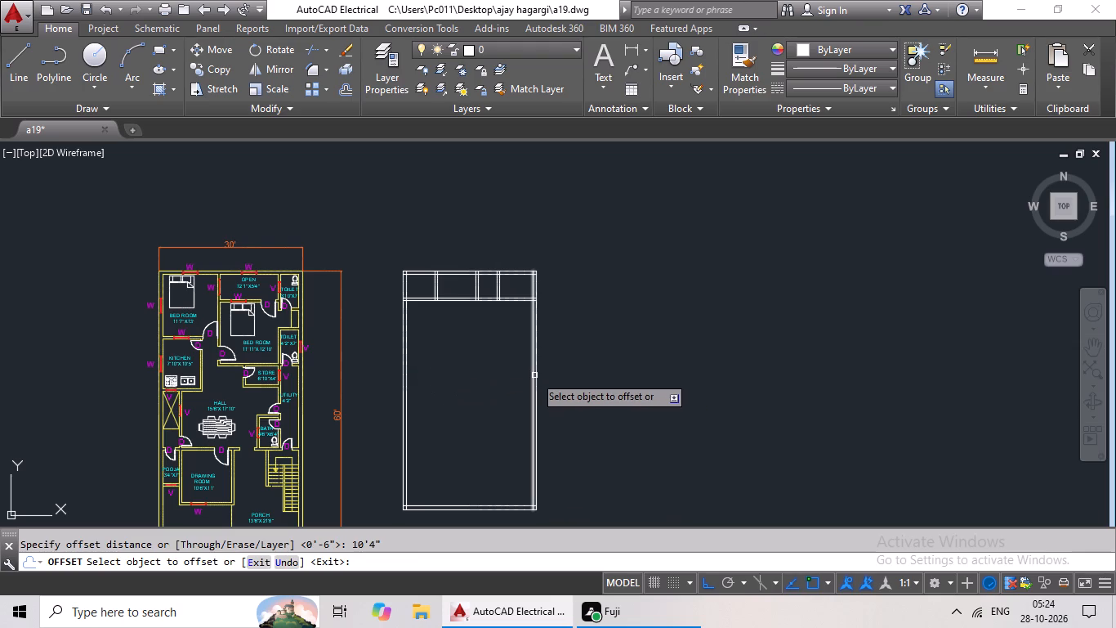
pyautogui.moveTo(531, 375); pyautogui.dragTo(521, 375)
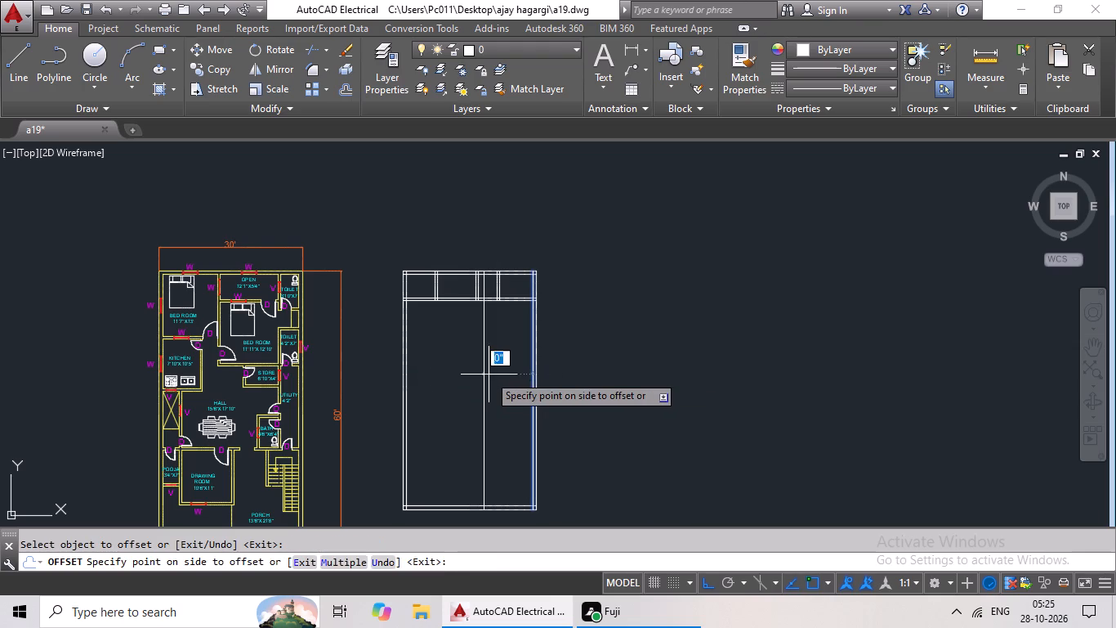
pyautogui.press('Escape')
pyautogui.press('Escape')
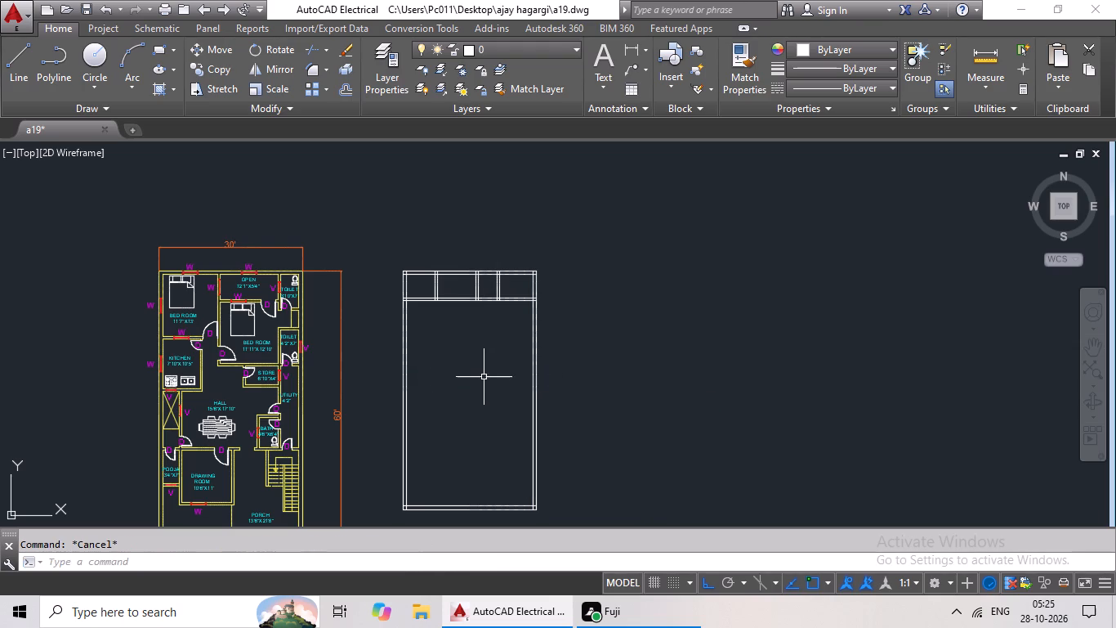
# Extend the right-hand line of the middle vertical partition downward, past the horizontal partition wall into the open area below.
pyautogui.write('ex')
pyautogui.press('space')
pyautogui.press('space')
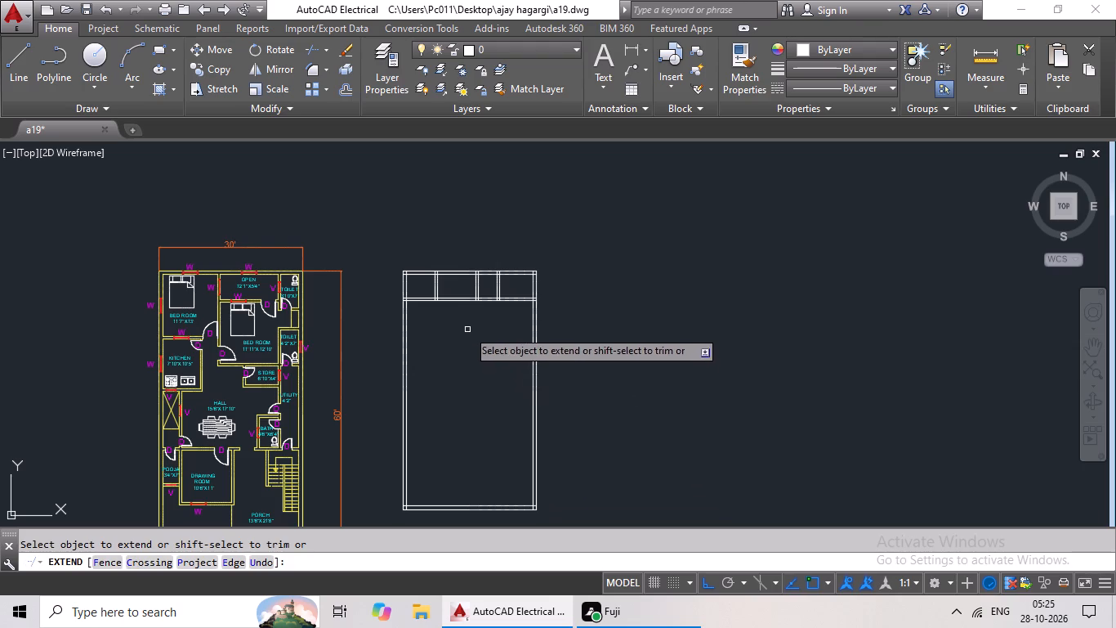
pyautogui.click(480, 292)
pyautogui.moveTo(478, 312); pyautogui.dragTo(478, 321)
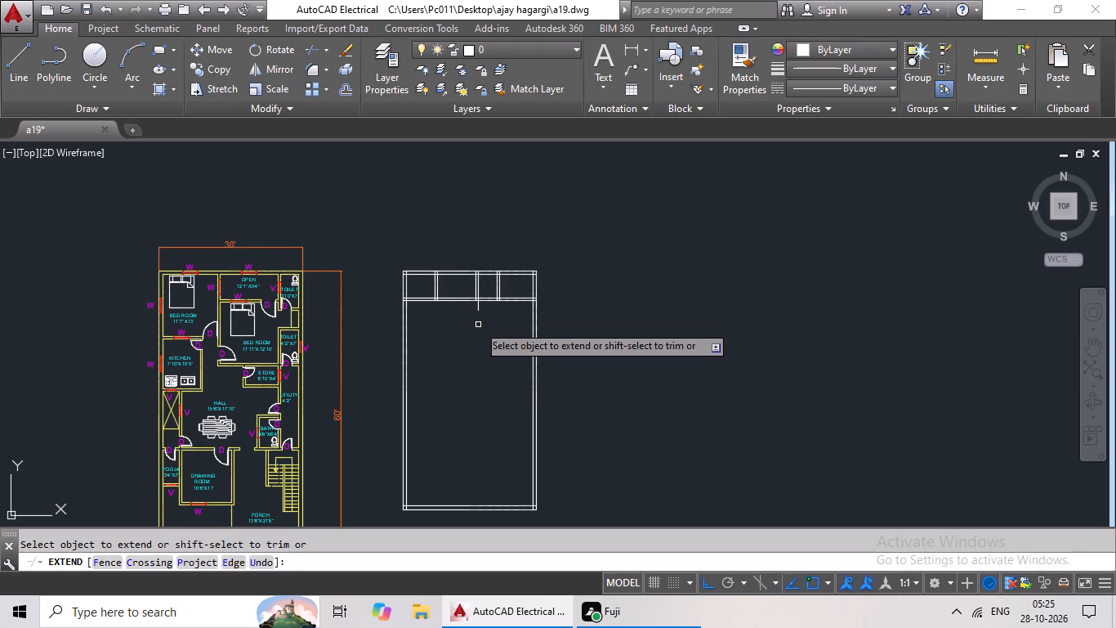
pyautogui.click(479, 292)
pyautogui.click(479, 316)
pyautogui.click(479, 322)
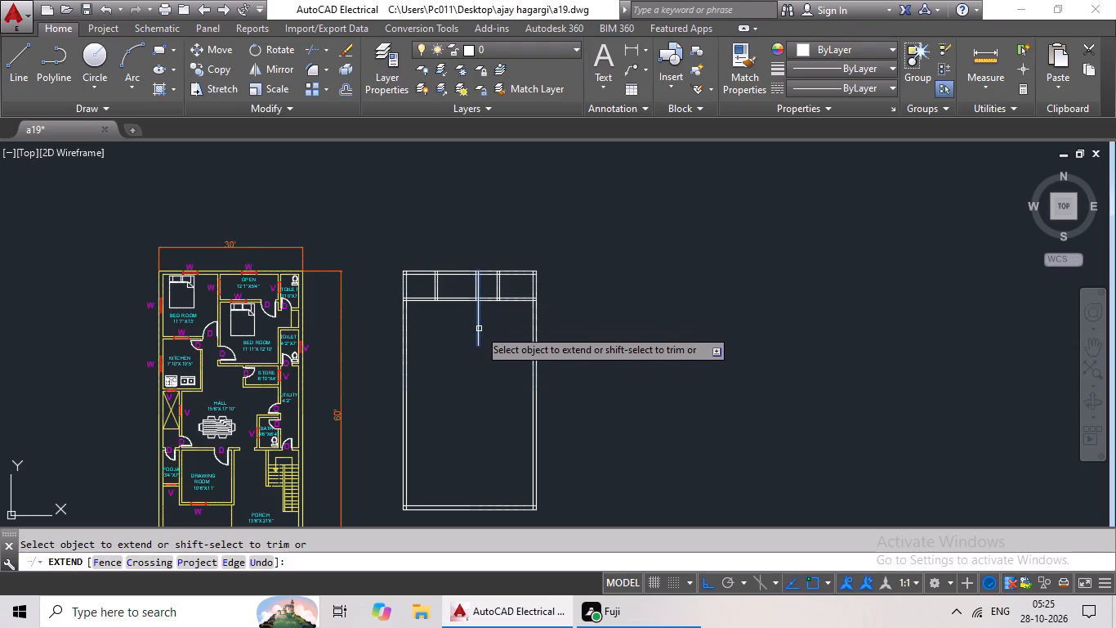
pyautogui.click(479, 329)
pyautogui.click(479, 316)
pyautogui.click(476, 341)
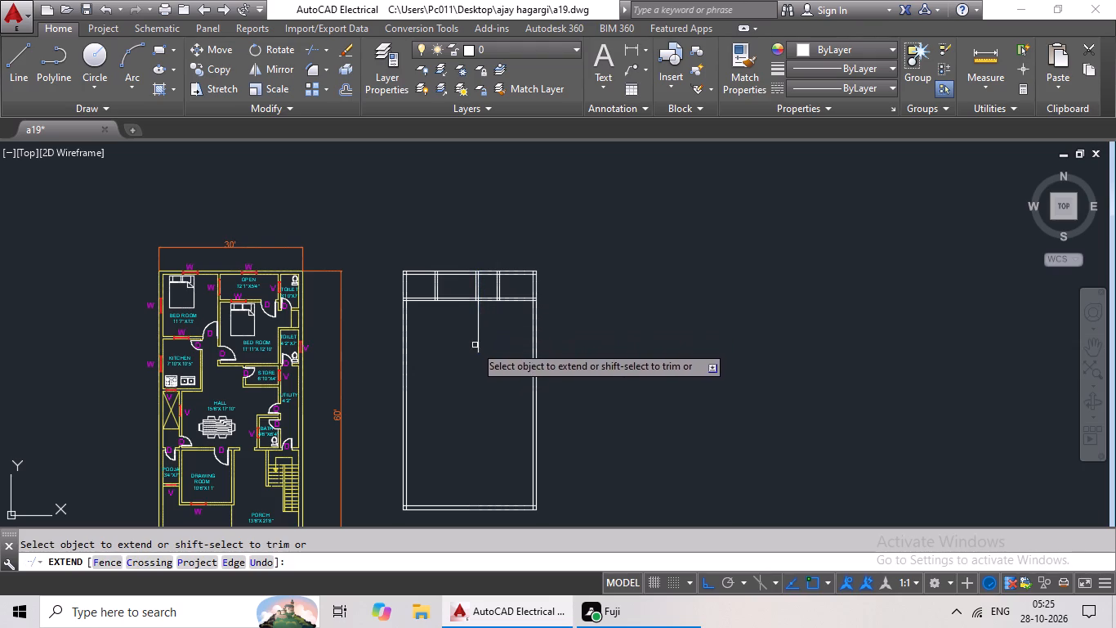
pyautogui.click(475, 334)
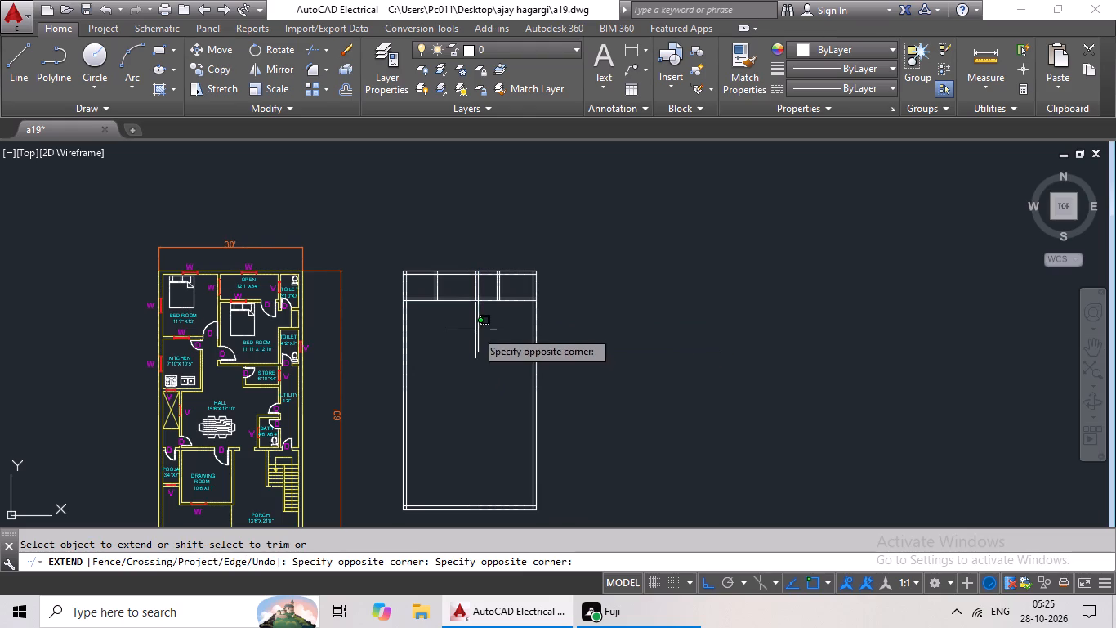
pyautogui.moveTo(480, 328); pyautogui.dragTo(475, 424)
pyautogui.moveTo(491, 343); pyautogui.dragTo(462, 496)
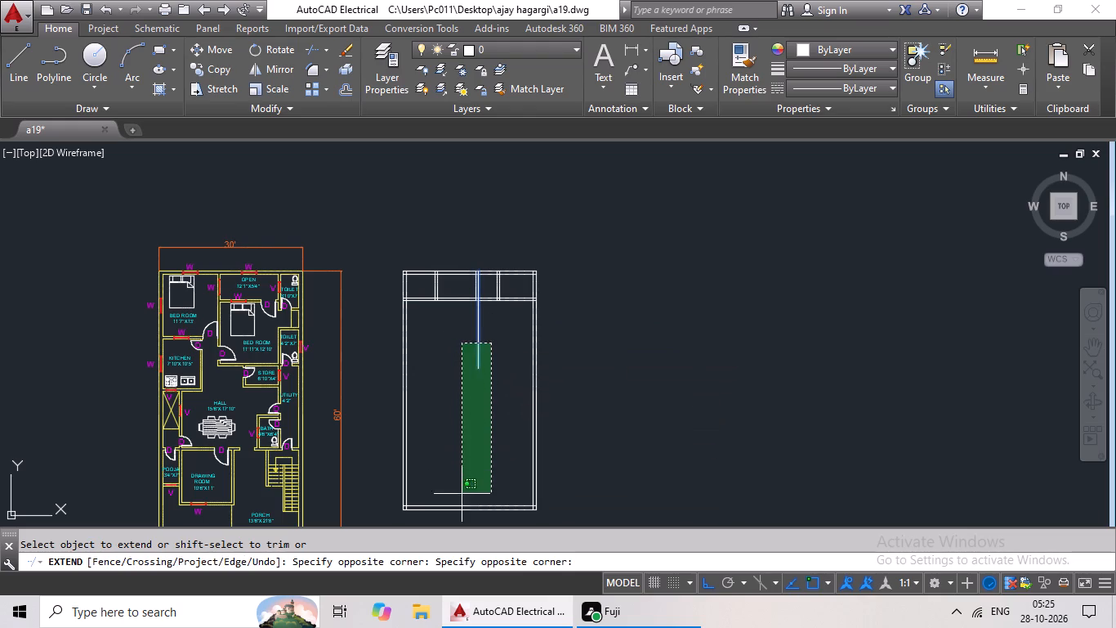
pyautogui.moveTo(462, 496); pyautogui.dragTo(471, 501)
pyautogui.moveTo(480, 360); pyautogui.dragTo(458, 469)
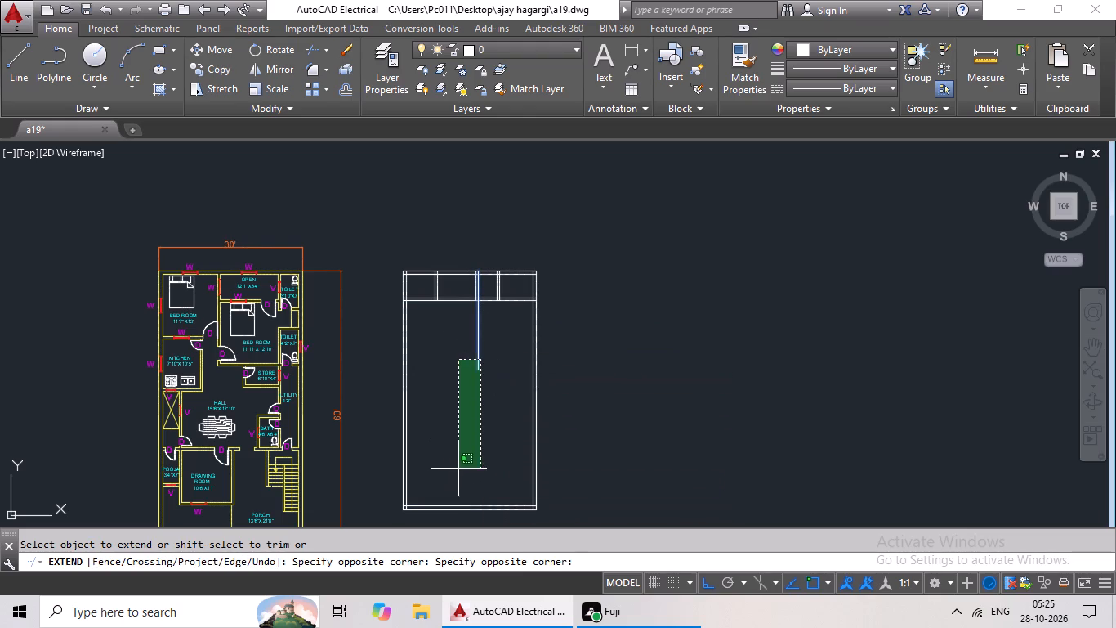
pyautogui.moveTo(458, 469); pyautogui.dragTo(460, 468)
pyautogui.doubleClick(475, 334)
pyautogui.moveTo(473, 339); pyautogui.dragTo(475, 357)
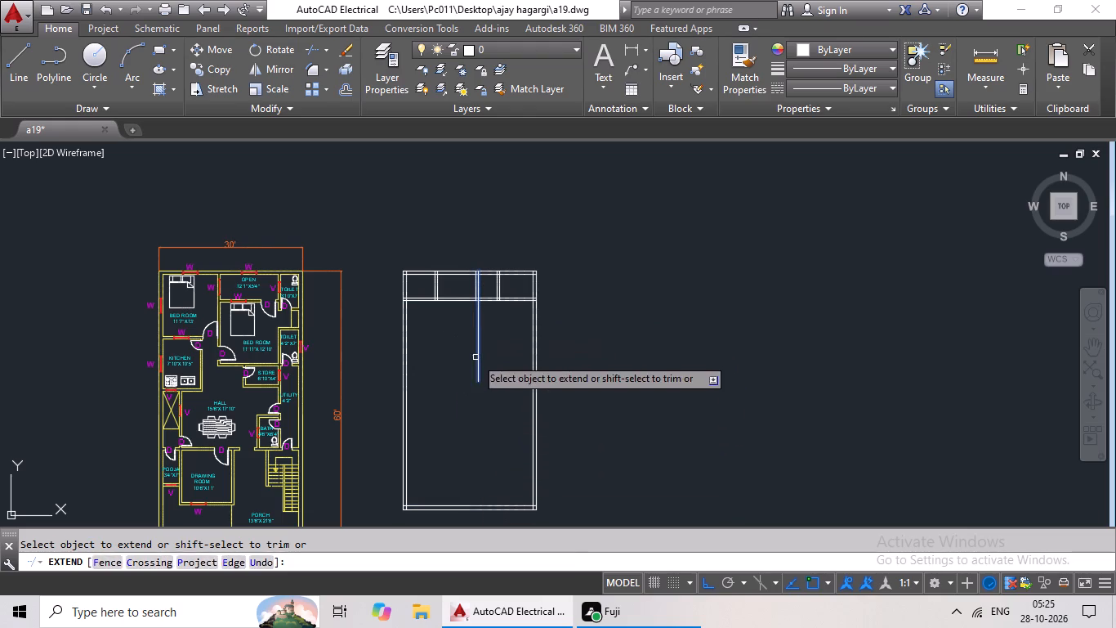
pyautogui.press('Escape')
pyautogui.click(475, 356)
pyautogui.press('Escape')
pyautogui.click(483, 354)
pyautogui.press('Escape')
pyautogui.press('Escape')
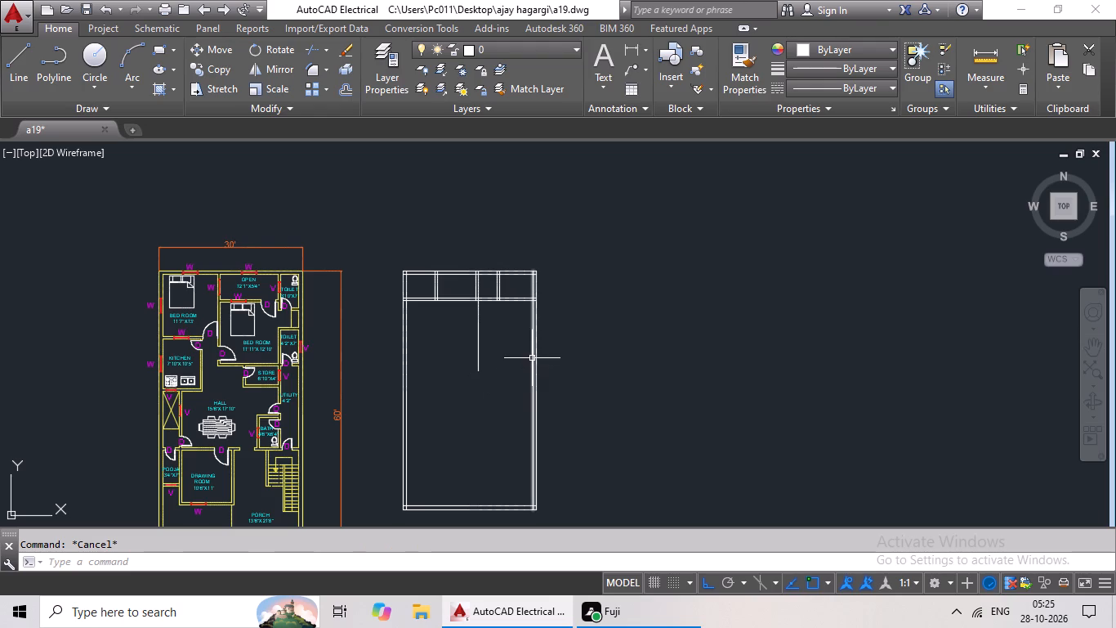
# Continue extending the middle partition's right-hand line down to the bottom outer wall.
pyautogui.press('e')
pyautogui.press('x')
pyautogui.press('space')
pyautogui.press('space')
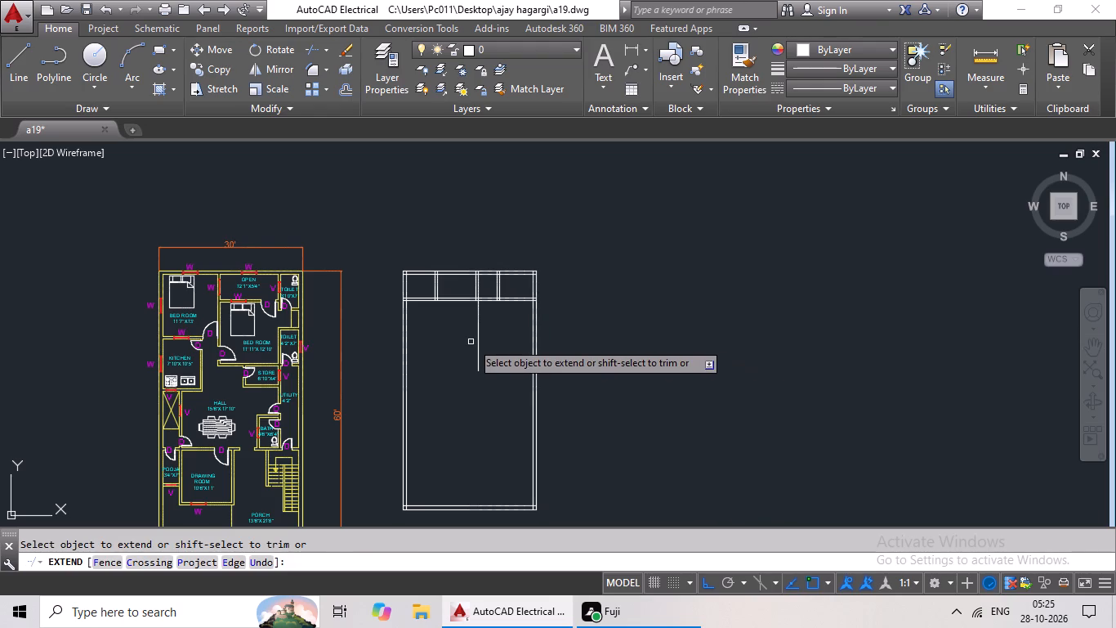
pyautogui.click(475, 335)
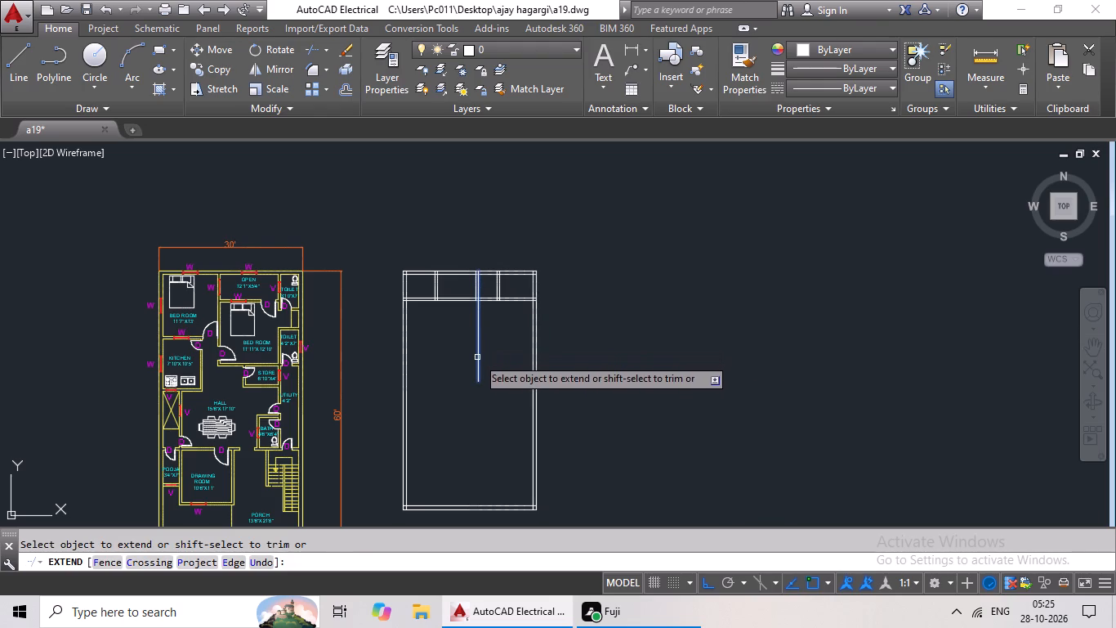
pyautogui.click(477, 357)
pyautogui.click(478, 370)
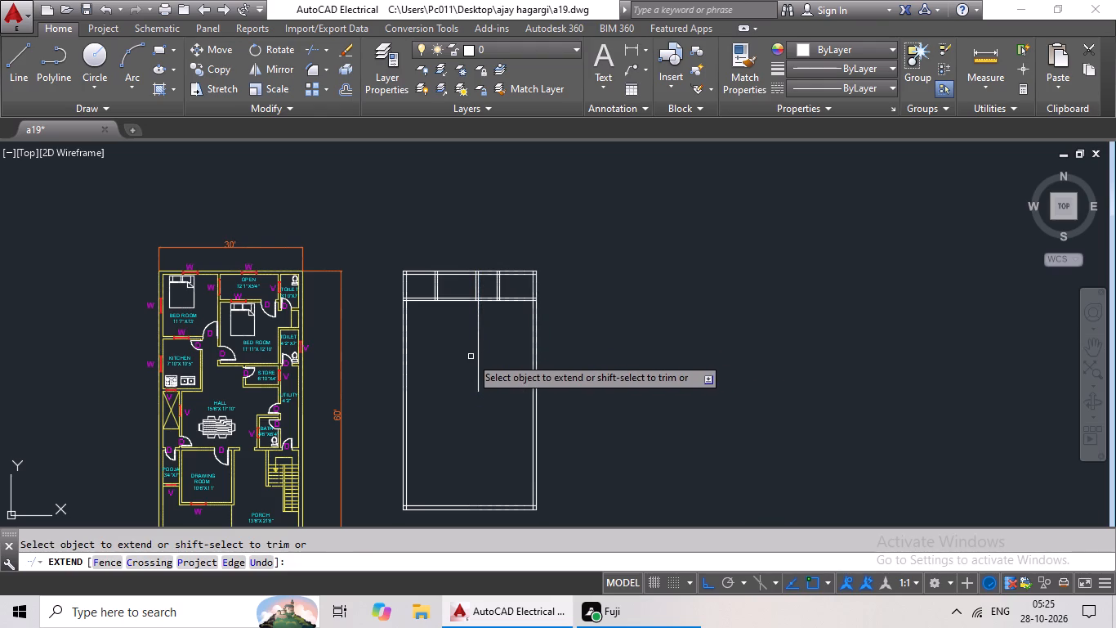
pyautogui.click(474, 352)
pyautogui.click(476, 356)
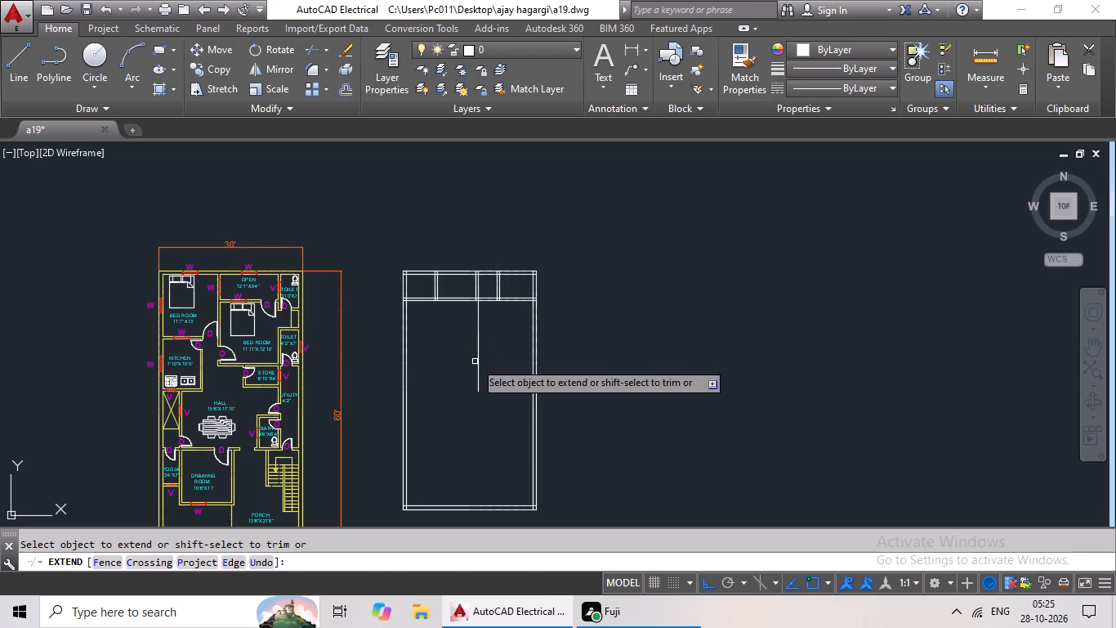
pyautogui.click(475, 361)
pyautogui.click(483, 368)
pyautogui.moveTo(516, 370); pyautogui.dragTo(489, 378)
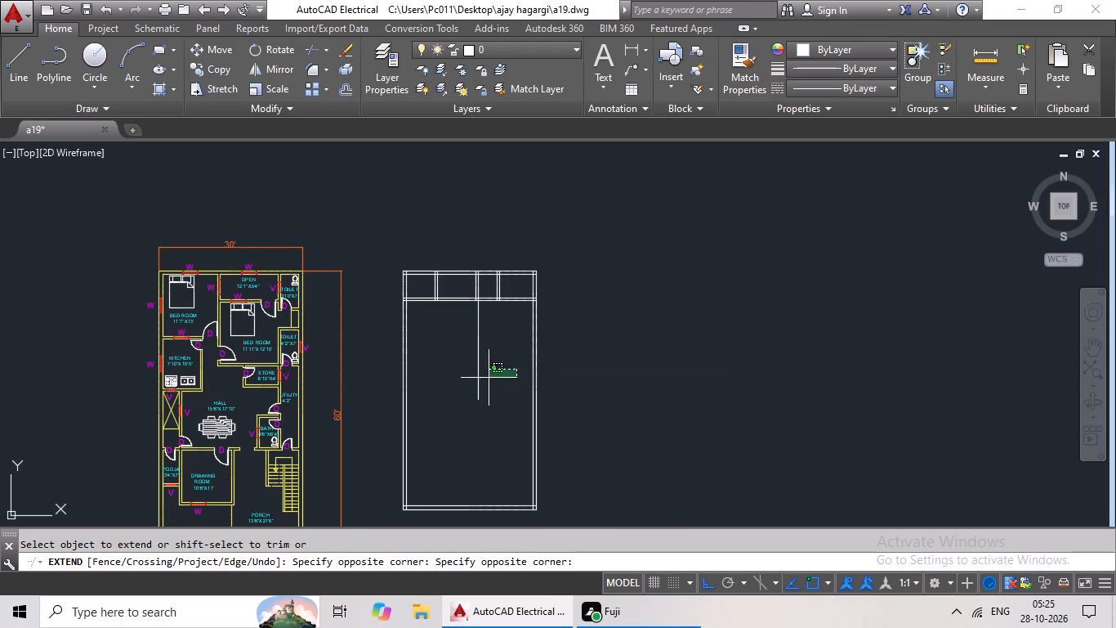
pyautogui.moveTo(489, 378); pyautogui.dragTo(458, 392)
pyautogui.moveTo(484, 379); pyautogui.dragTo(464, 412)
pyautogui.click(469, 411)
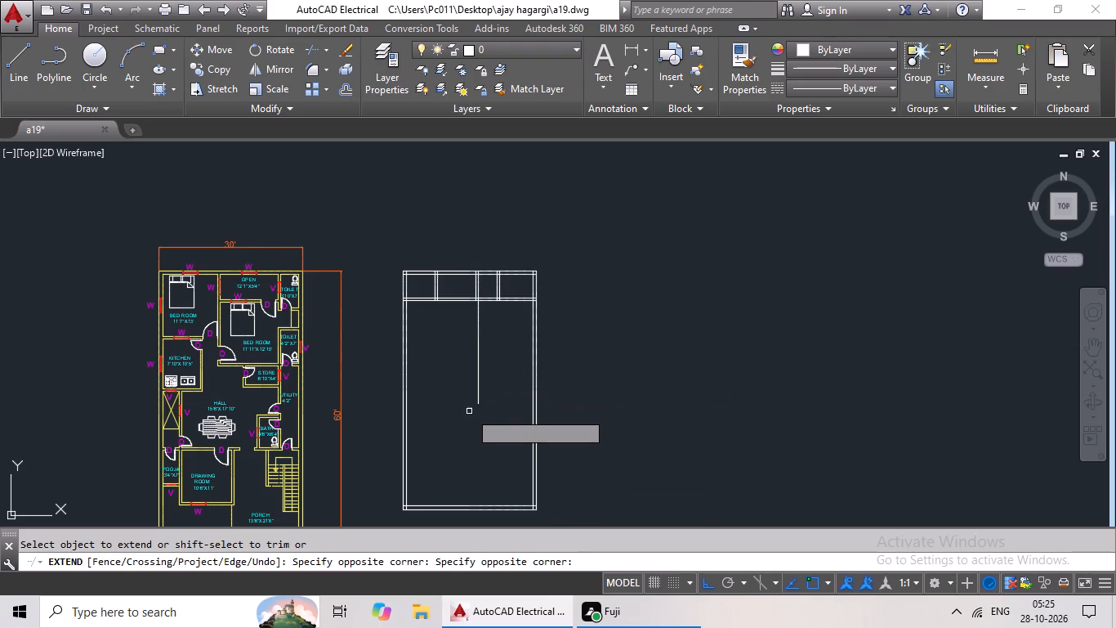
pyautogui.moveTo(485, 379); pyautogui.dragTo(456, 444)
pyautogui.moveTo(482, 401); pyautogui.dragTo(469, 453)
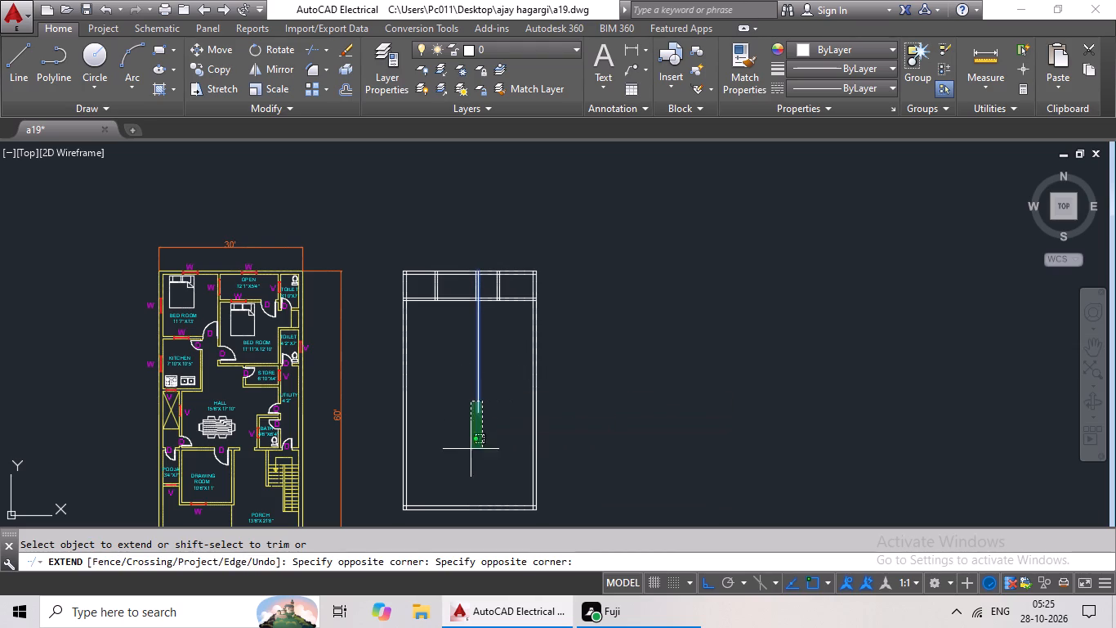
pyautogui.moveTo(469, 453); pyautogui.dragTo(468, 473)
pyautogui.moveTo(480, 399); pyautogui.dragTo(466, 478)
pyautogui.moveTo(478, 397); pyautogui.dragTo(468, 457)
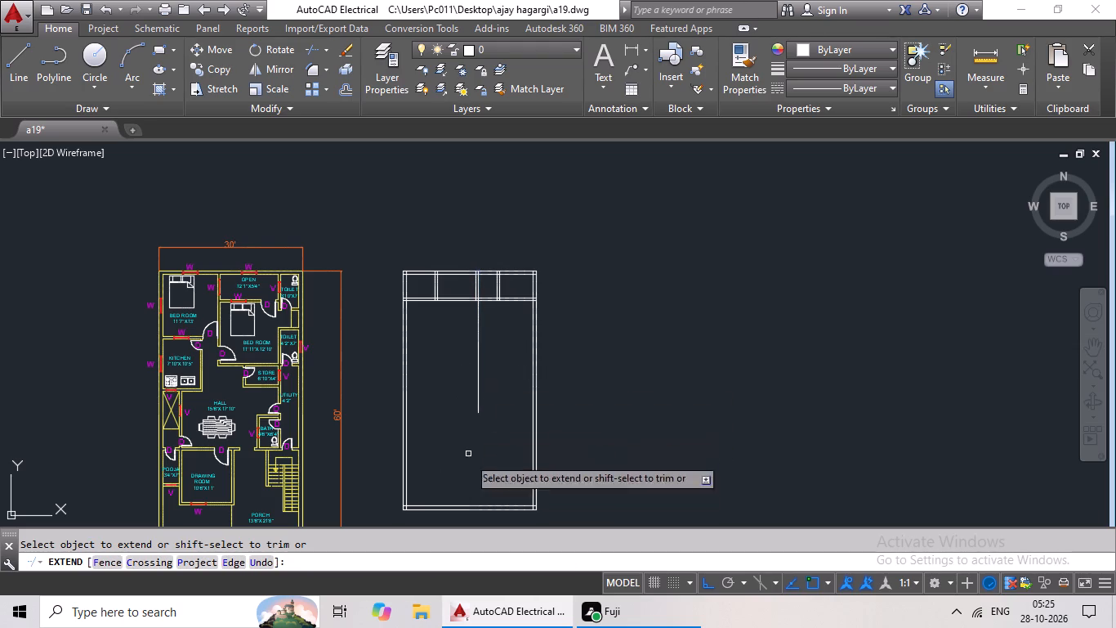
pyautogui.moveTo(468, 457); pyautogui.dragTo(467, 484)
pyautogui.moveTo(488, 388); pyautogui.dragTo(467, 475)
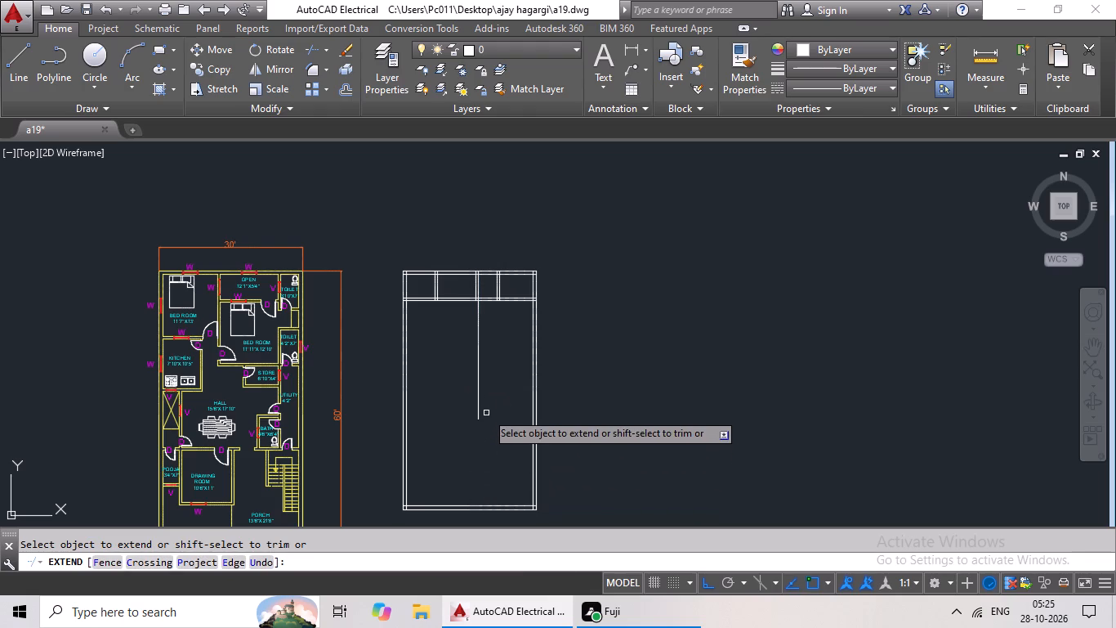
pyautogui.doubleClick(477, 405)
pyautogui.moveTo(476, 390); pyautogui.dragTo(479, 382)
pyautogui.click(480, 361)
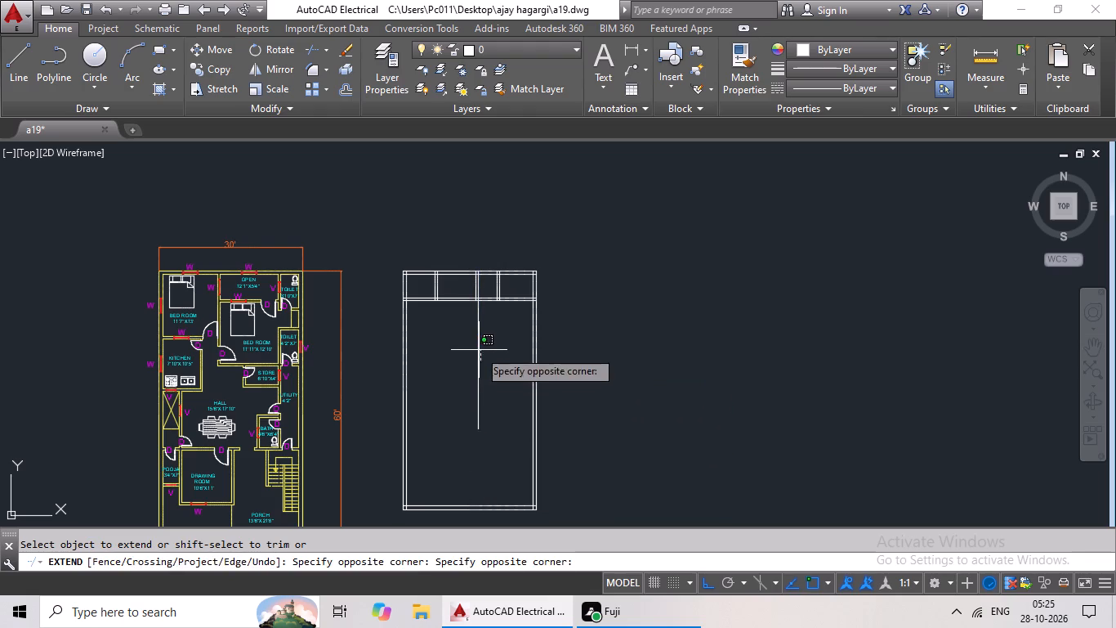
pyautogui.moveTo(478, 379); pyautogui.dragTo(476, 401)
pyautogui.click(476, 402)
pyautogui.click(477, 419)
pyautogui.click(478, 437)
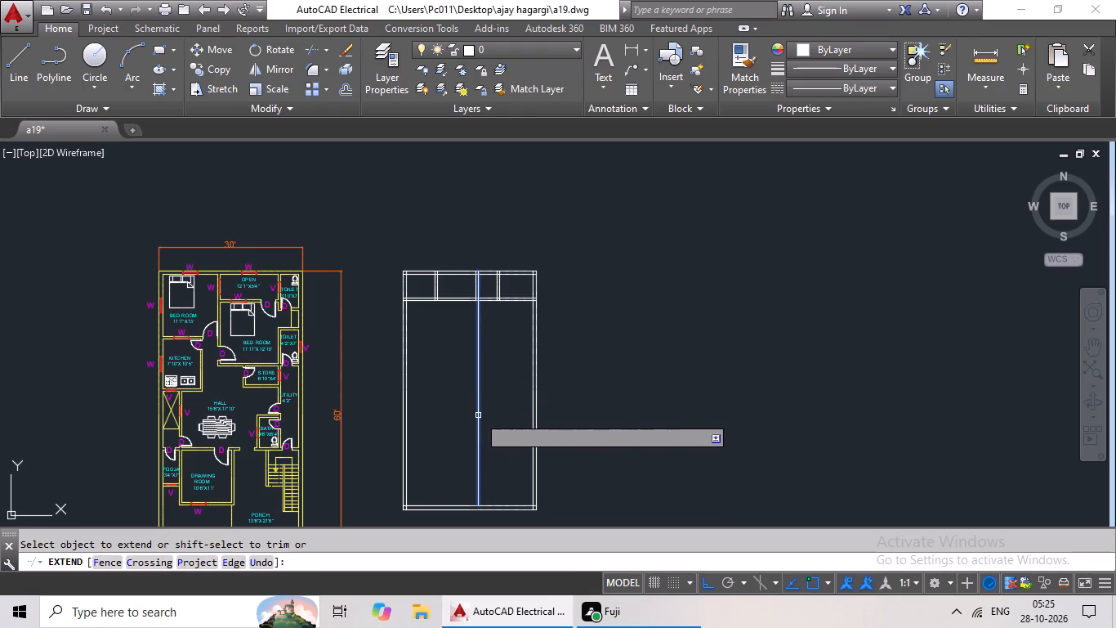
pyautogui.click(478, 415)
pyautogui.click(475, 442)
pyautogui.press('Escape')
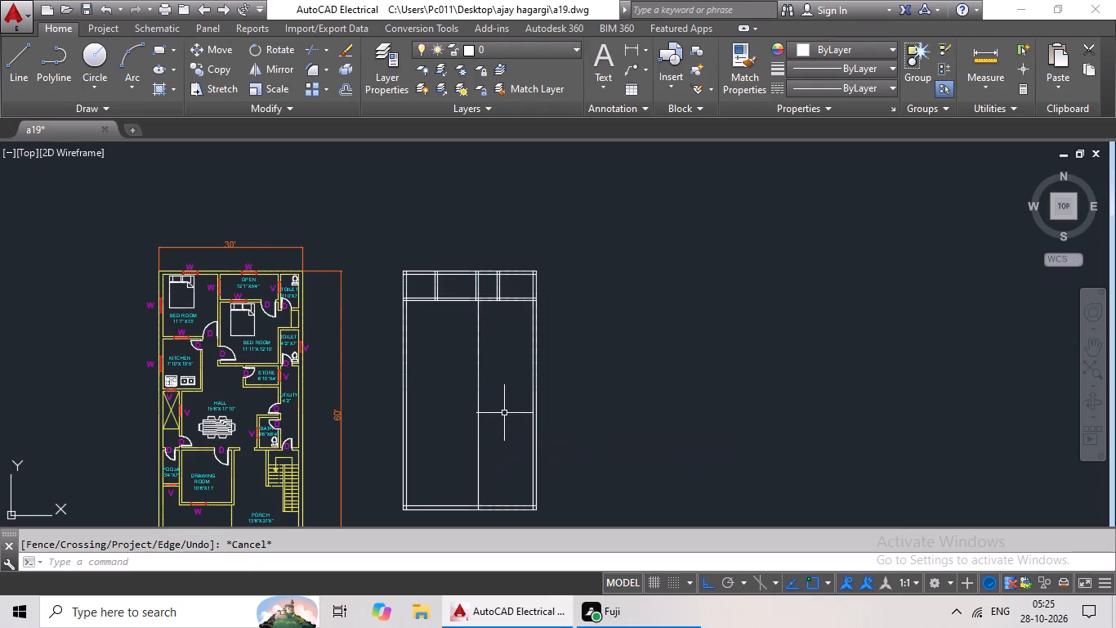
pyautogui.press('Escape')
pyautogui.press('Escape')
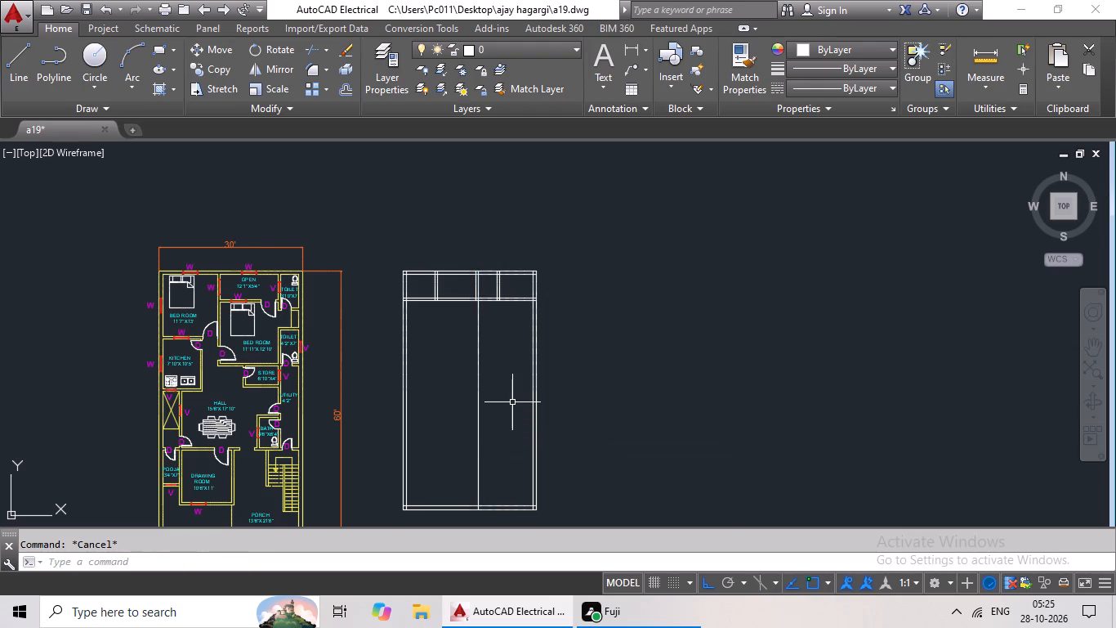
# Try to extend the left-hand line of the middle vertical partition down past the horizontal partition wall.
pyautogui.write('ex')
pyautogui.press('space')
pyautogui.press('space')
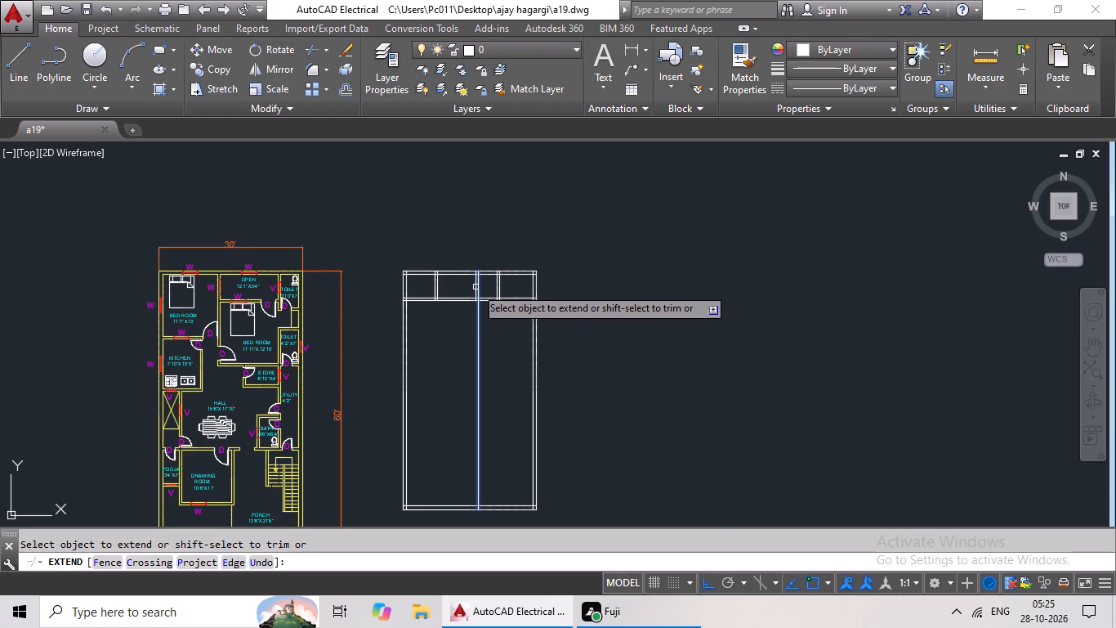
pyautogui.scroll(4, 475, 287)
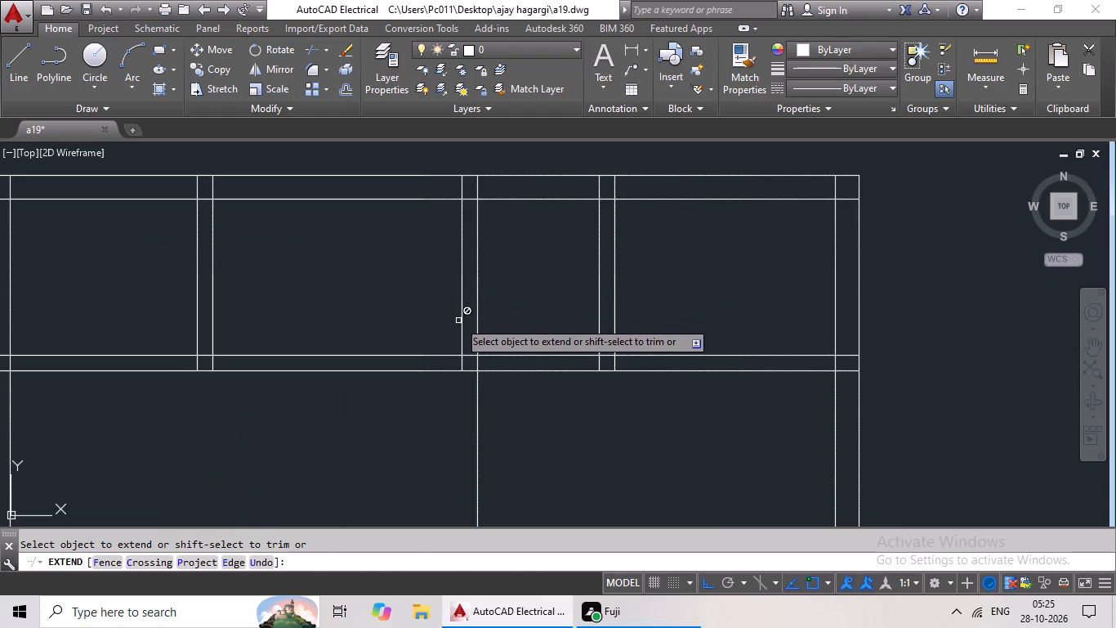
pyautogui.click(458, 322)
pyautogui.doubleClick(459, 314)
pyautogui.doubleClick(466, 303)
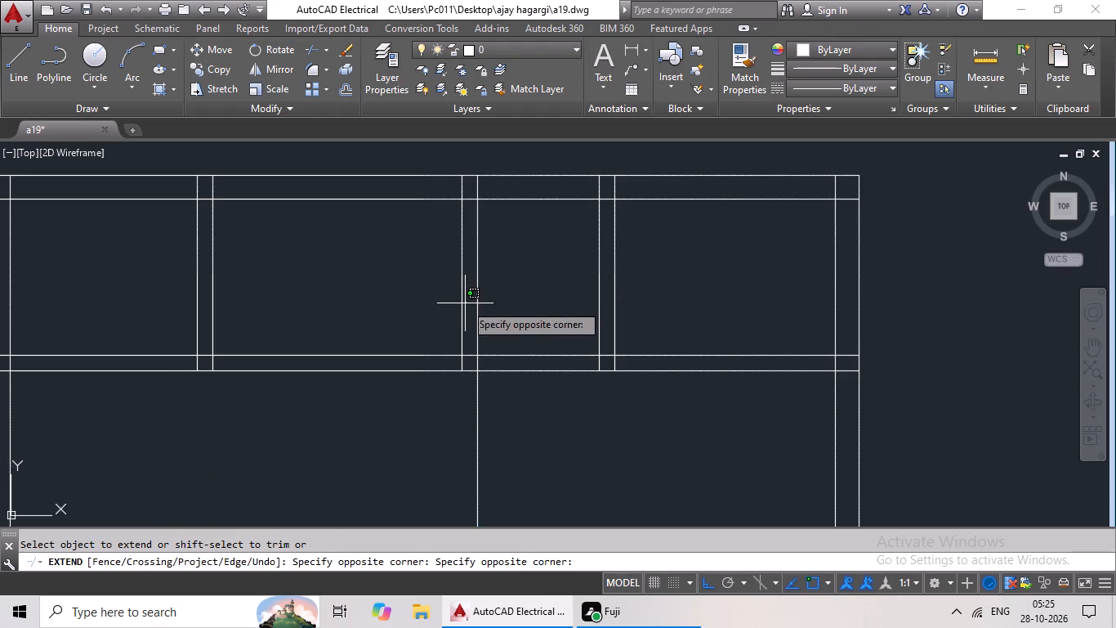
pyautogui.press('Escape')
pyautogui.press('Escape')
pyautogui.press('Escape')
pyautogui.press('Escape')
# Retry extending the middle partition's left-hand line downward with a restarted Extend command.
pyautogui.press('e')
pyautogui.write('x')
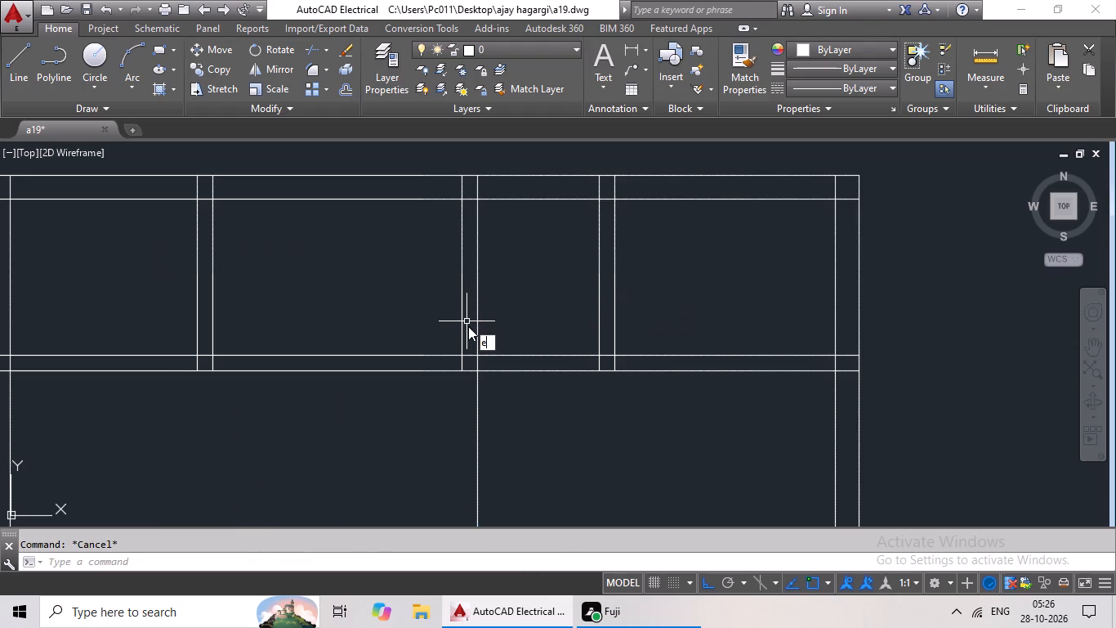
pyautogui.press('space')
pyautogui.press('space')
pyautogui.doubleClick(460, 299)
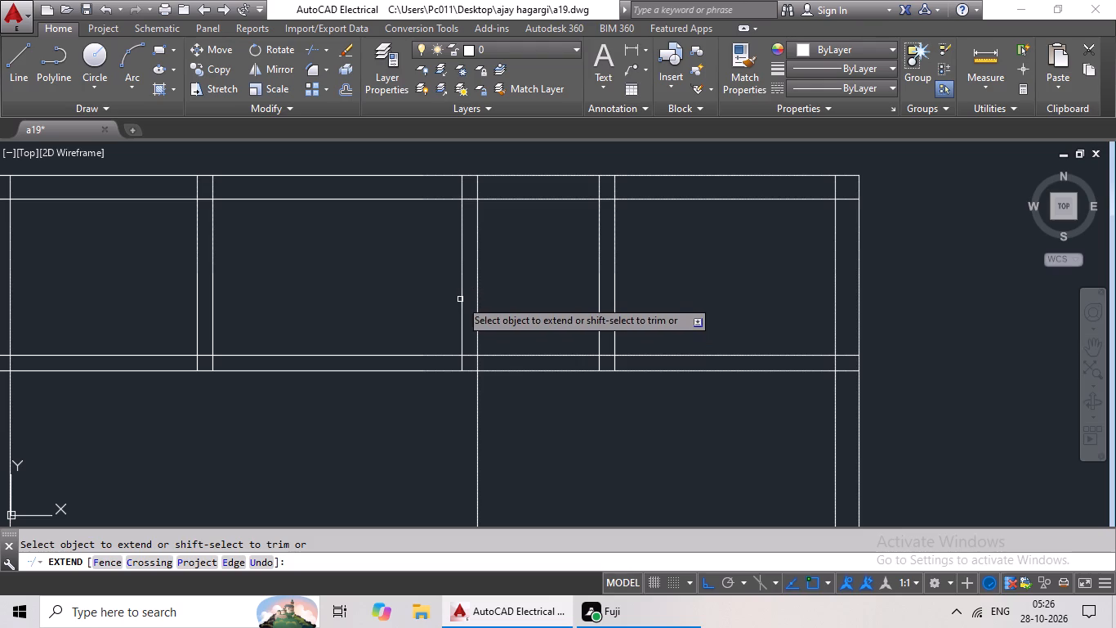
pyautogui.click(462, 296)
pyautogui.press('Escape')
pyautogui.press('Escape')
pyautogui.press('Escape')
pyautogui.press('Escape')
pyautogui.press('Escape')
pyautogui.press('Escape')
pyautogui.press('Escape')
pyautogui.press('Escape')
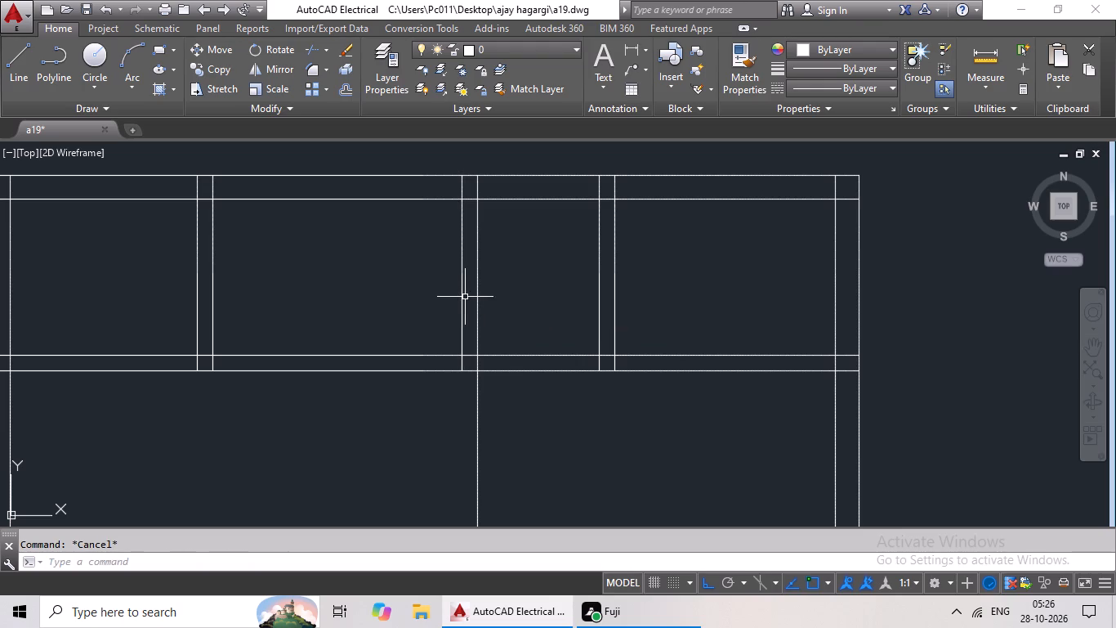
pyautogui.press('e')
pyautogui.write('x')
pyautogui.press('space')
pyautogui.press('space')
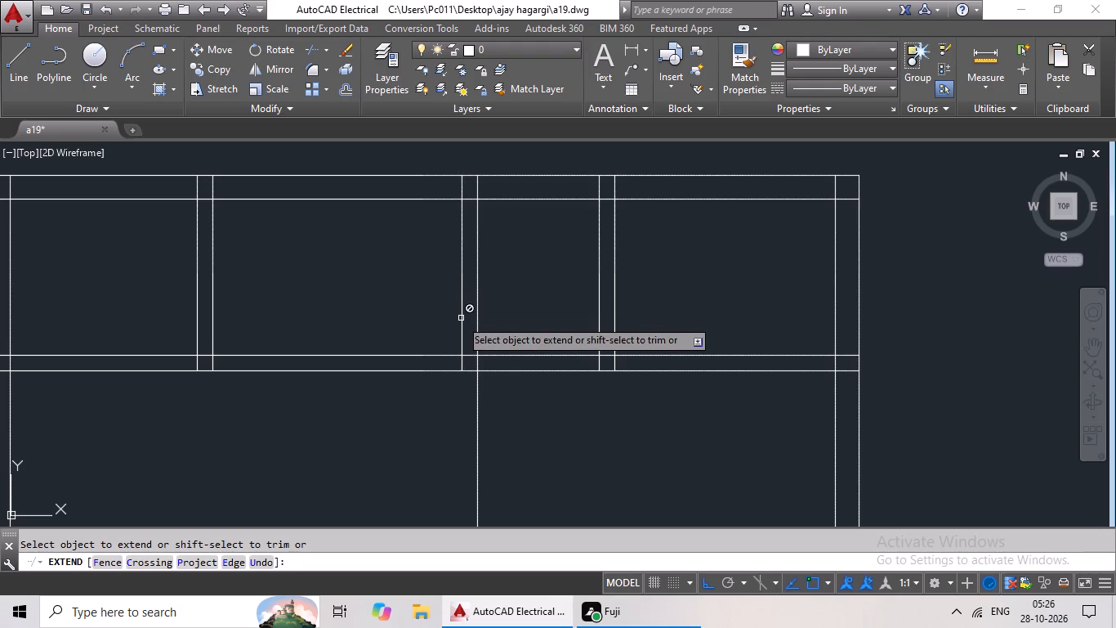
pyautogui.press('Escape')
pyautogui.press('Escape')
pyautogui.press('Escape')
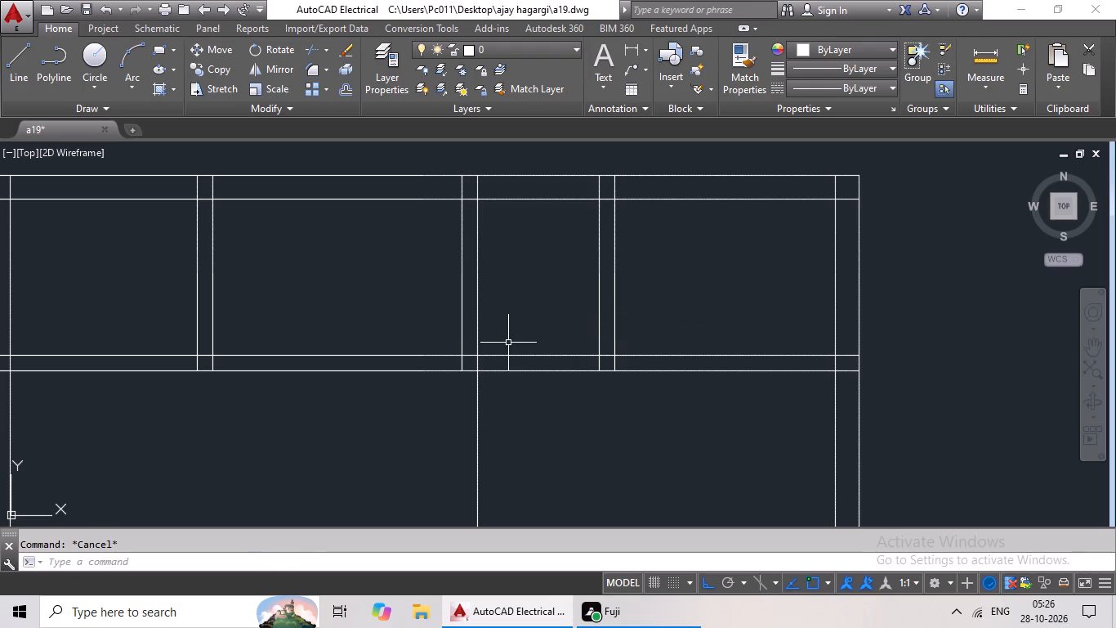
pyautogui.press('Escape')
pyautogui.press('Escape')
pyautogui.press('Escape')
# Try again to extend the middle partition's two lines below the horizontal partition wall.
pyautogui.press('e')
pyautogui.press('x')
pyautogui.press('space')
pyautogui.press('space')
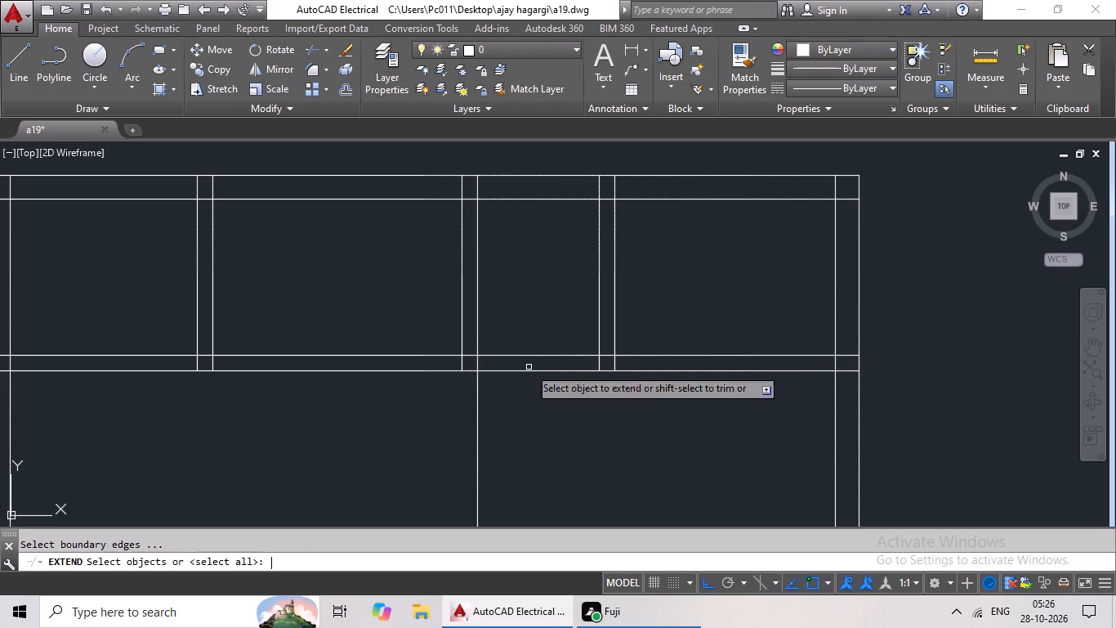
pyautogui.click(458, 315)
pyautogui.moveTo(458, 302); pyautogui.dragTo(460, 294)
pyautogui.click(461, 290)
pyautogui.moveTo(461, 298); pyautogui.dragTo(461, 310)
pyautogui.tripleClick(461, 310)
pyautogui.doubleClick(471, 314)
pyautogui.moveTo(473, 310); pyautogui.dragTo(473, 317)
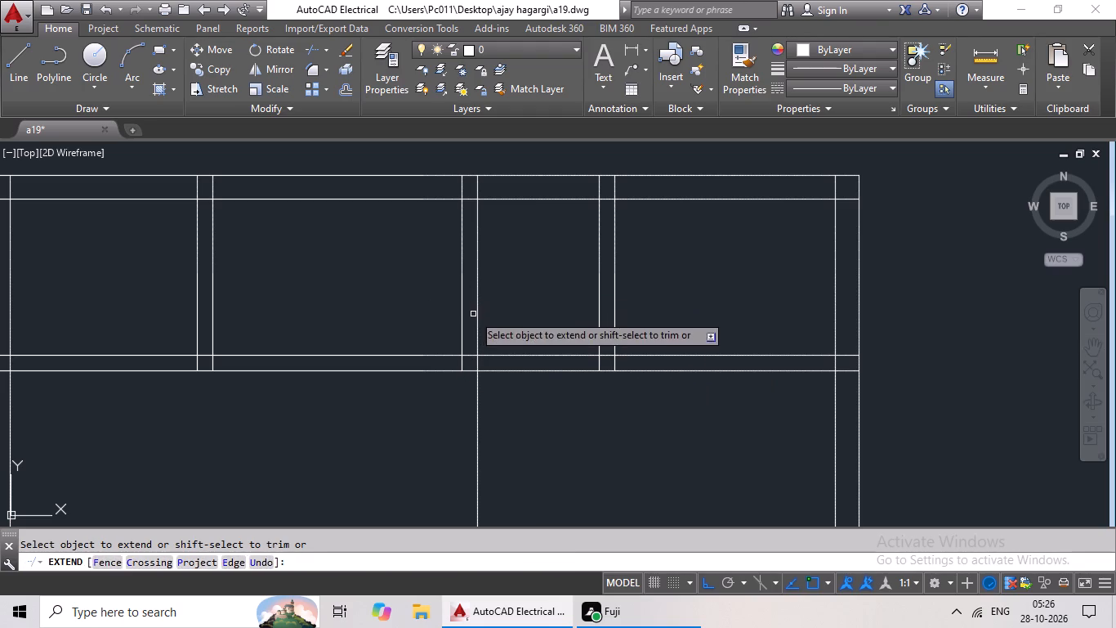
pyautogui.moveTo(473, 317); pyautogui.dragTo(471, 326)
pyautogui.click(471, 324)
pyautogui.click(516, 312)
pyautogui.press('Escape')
# Delete both lines of the middle vertical partition in the second floor plan.
pyautogui.moveTo(527, 298); pyautogui.dragTo(444, 329)
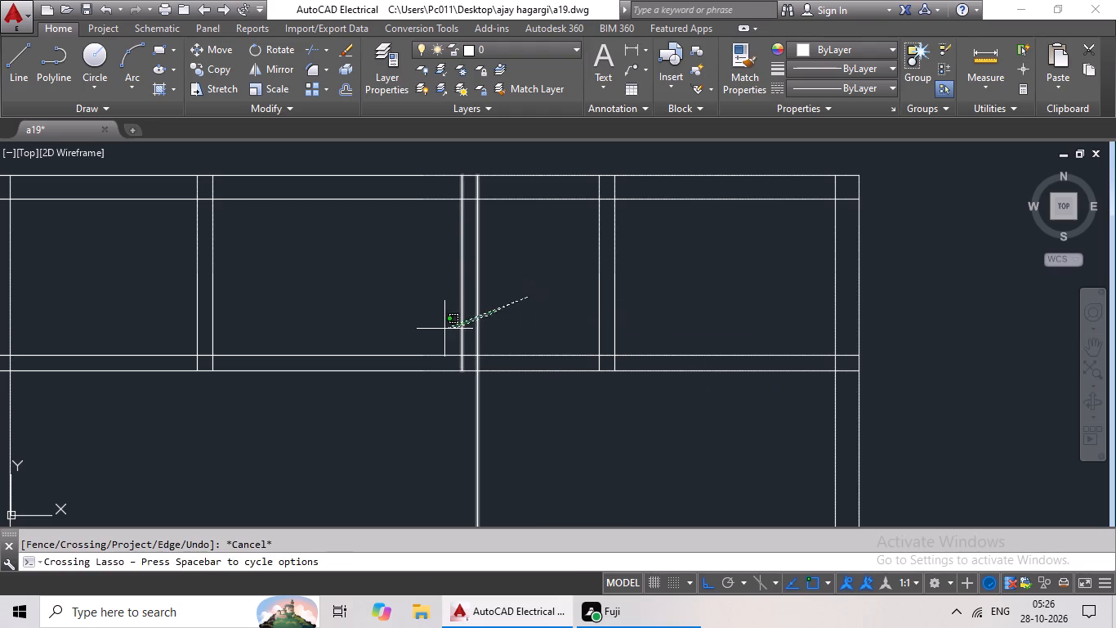
pyautogui.moveTo(444, 329); pyautogui.dragTo(434, 330)
pyautogui.press('Delete')
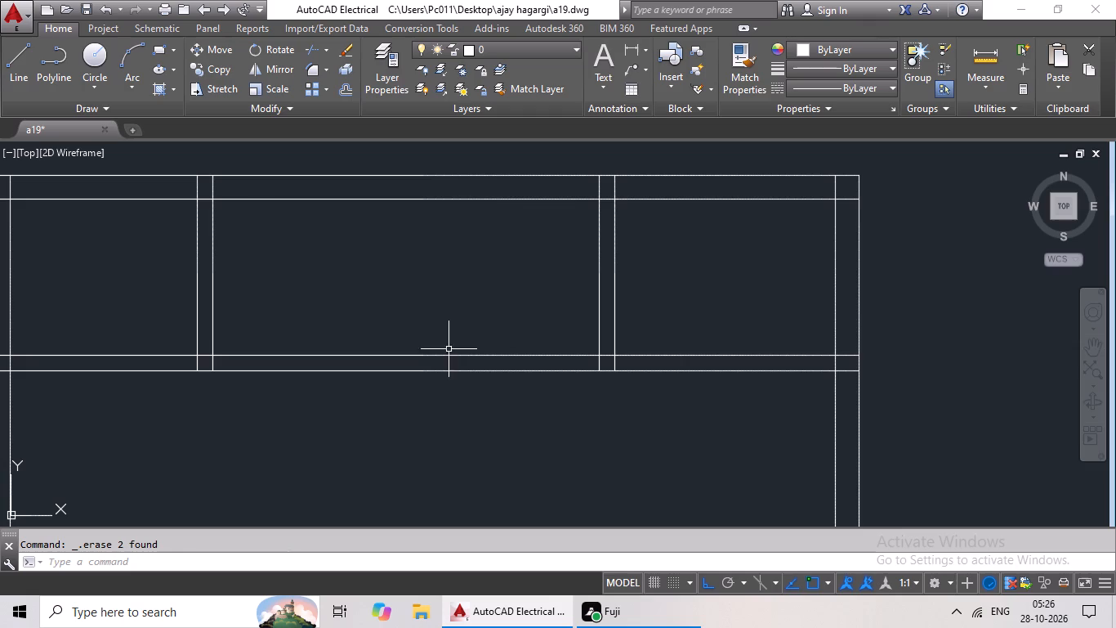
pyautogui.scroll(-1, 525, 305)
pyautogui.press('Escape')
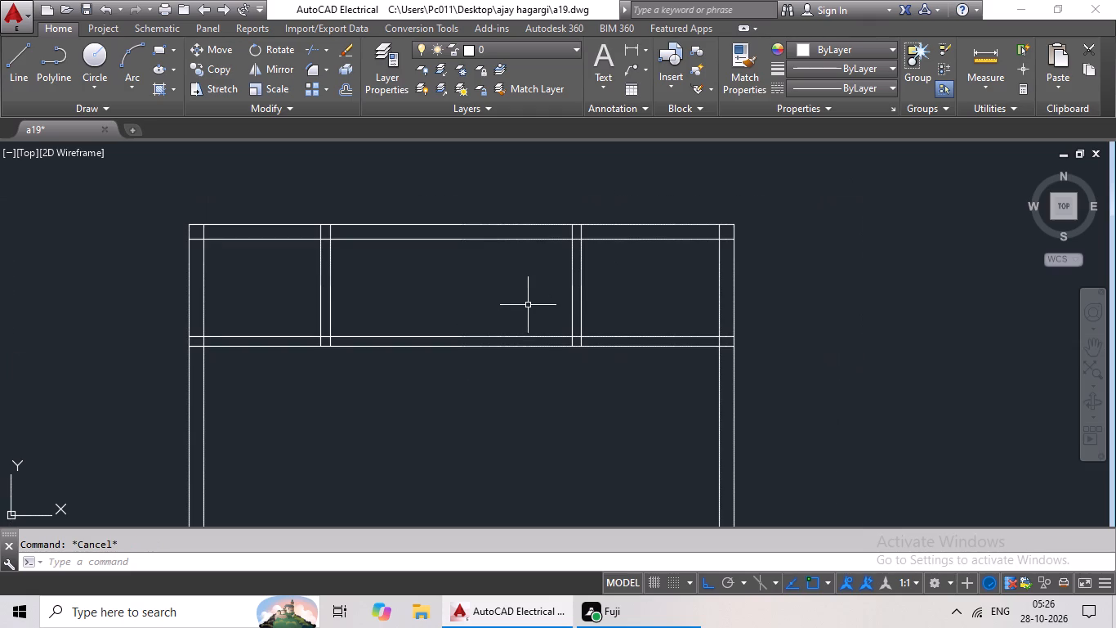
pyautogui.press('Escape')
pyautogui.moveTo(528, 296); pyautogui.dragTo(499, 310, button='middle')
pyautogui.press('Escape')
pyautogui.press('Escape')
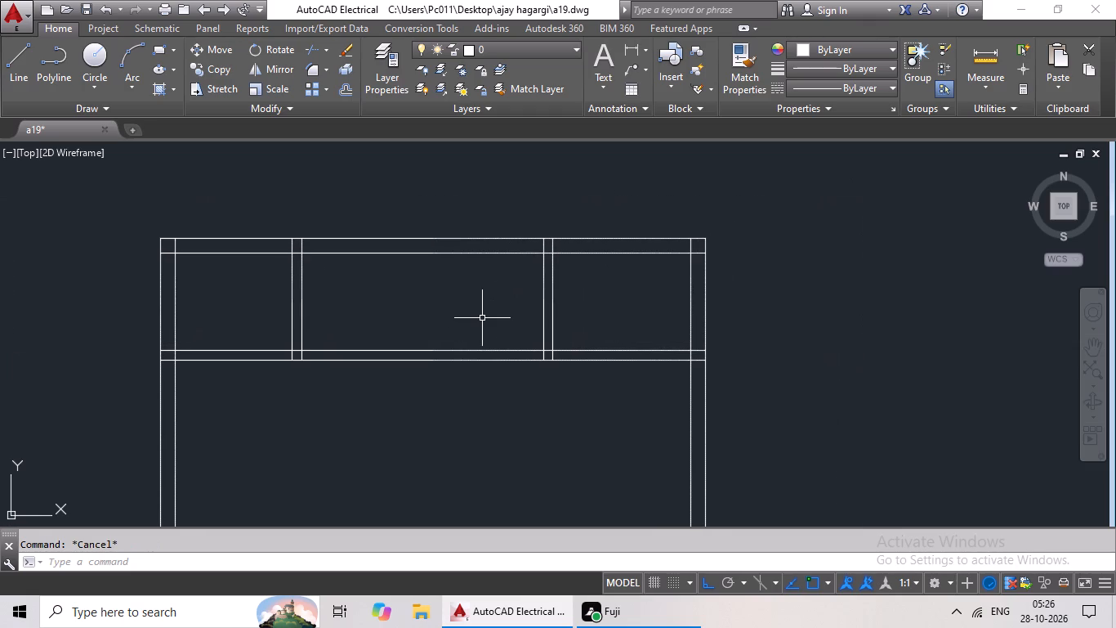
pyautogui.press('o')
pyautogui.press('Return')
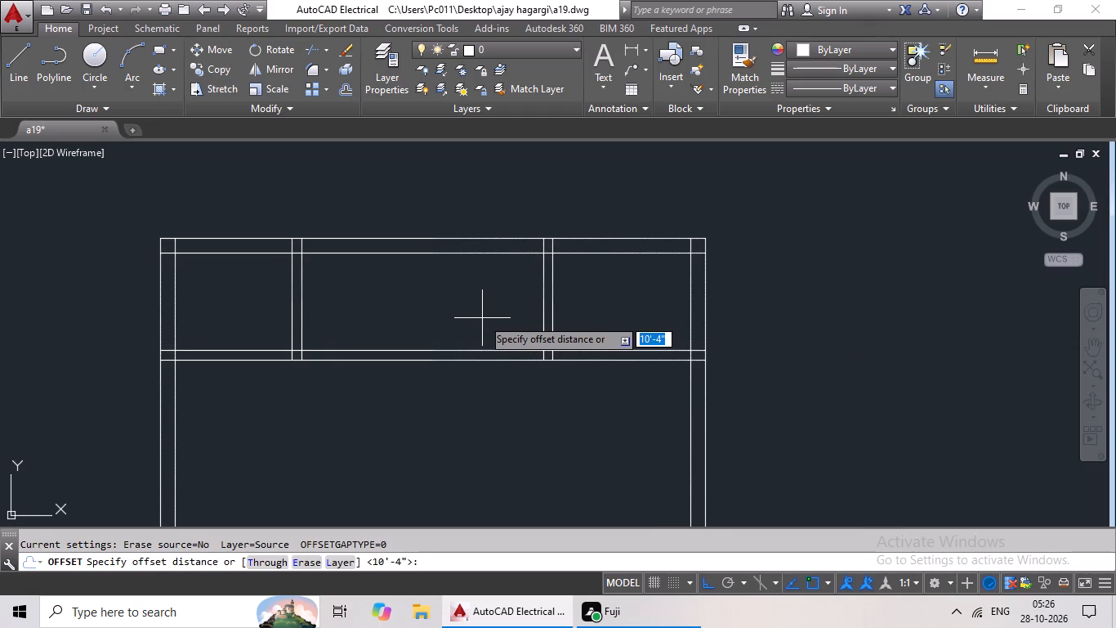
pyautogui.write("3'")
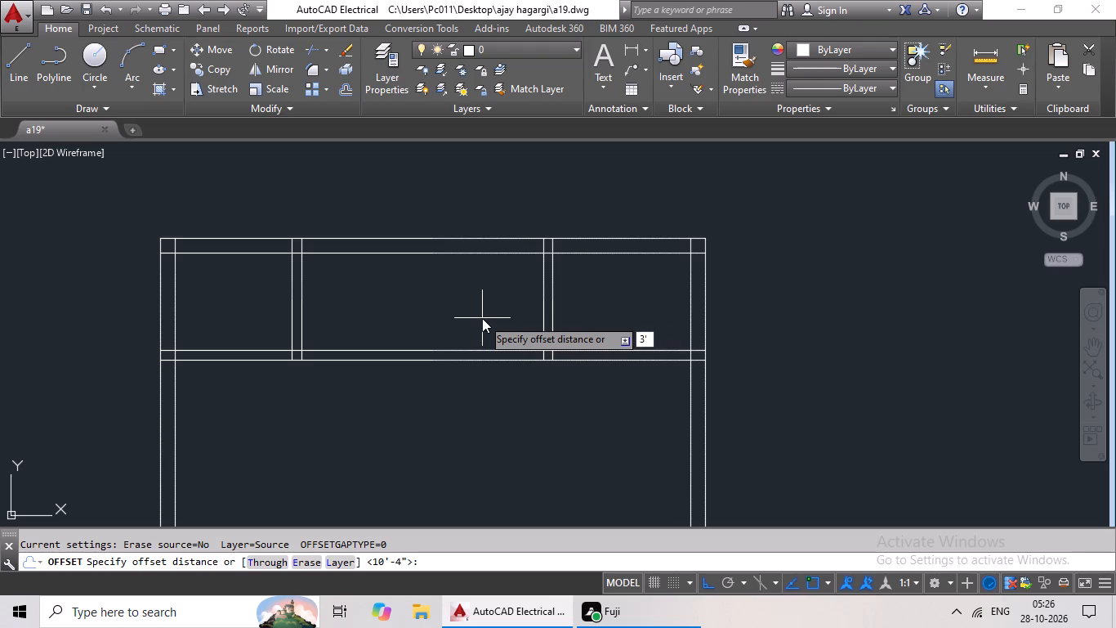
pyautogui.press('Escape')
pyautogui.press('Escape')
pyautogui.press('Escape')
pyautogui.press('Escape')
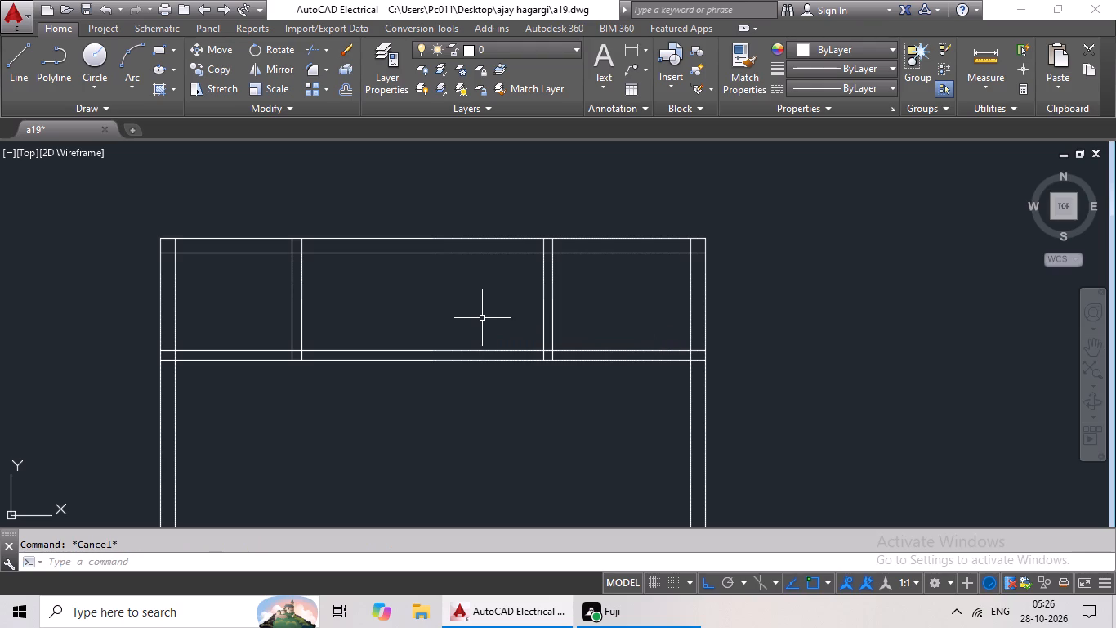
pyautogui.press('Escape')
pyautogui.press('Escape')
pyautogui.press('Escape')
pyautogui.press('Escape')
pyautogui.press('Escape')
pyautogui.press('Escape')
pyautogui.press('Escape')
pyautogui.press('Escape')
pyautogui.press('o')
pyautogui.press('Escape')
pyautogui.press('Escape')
# Offset the right-hand line of the second plan's left vertical partition 8' to the right, inside the middle room.
pyautogui.press('o')
pyautogui.press('Return')
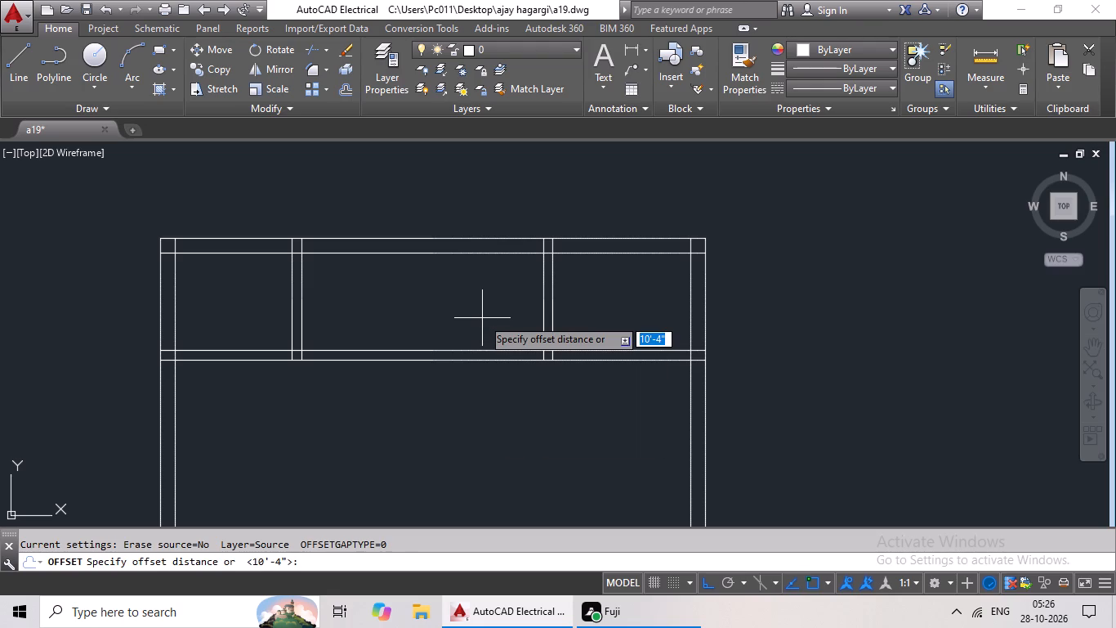
pyautogui.write("8'")
pyautogui.press('Return')
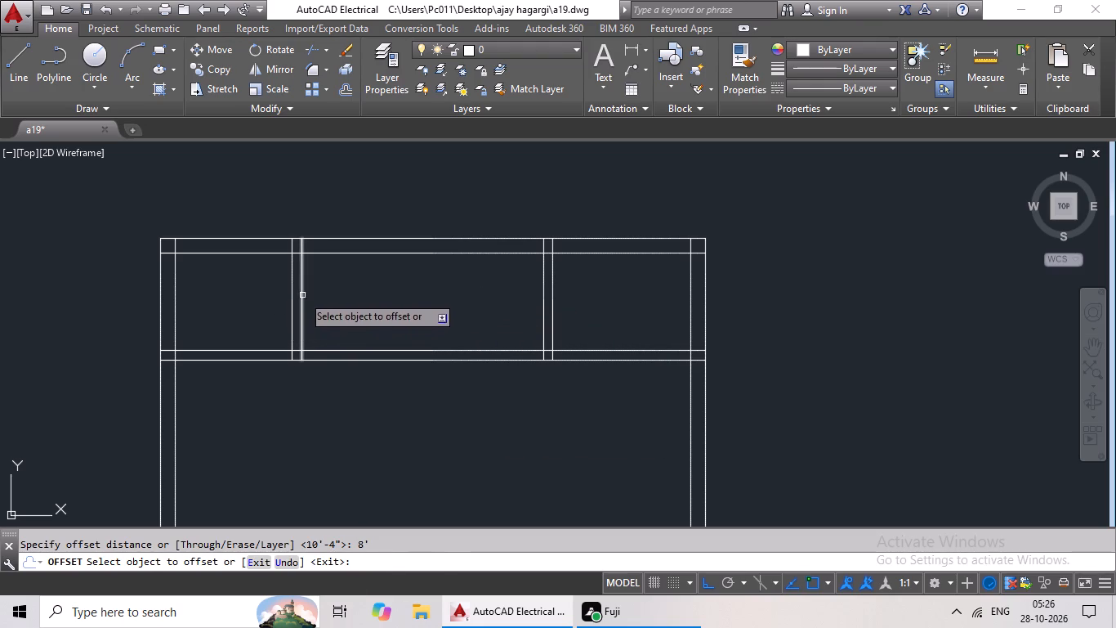
pyautogui.moveTo(302, 294); pyautogui.dragTo(327, 299)
pyautogui.click(351, 297)
pyautogui.press('Escape')
pyautogui.press('Escape')
pyautogui.press('Escape')
# Offset the new vertical line 6" to the right to form the middle partition wall's thickness.
pyautogui.press('o')
pyautogui.press('Return')
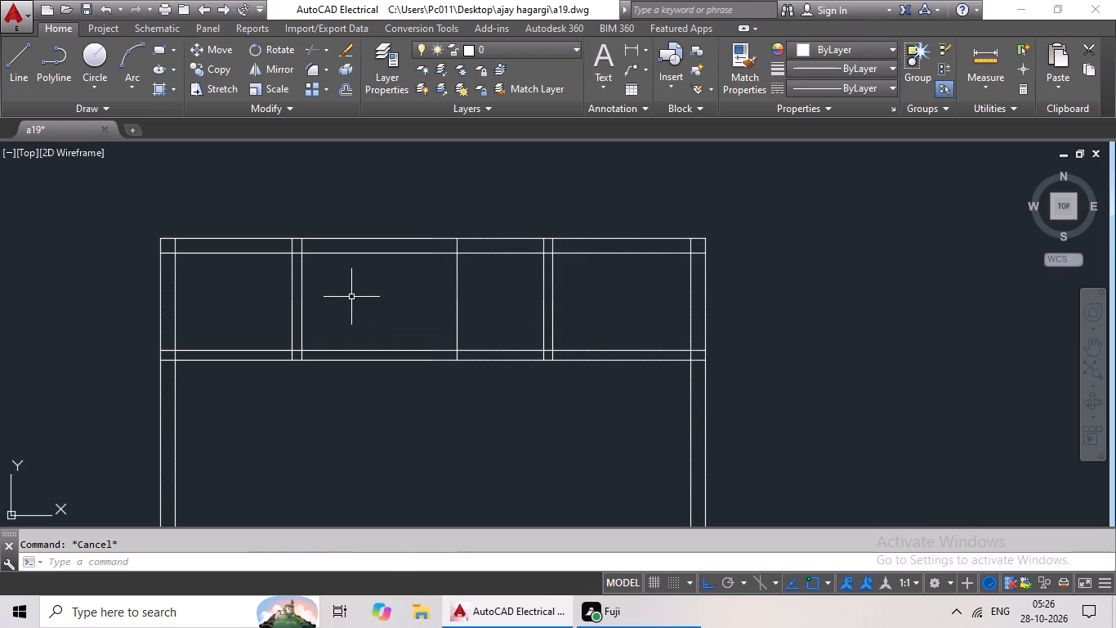
pyautogui.write('6"')
pyautogui.press('Return')
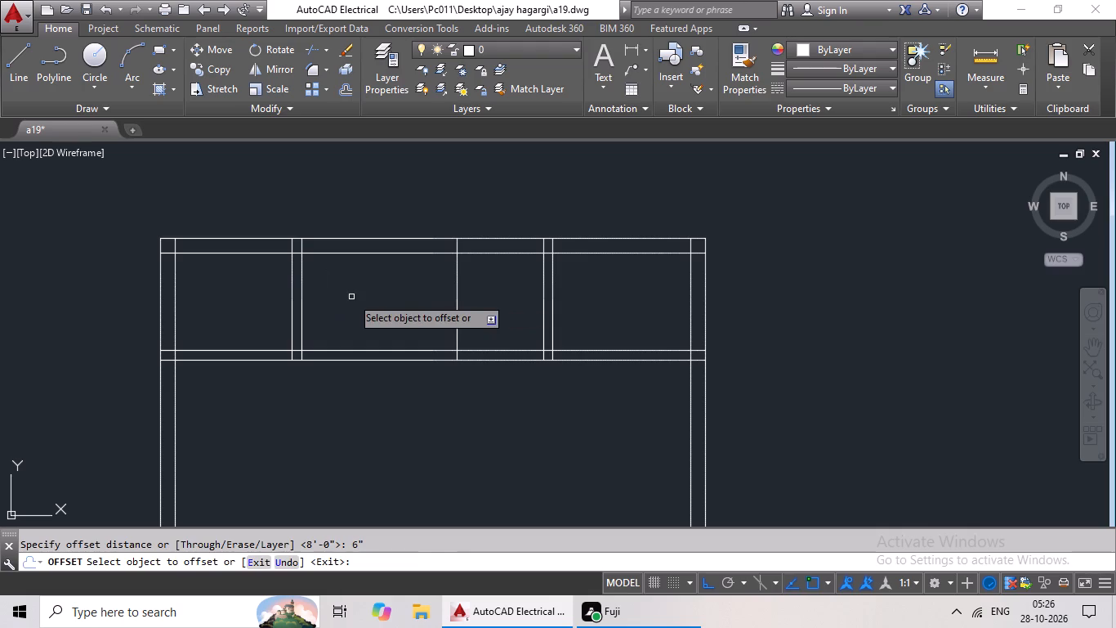
pyautogui.moveTo(457, 301); pyautogui.dragTo(481, 299)
pyautogui.click(502, 294)
pyautogui.press('Escape')
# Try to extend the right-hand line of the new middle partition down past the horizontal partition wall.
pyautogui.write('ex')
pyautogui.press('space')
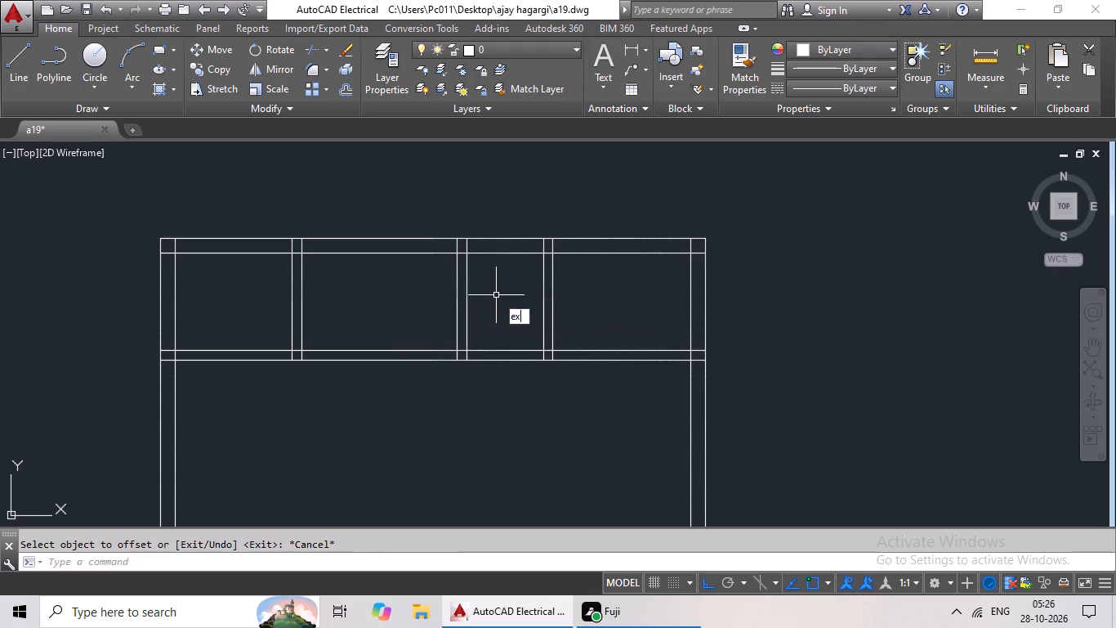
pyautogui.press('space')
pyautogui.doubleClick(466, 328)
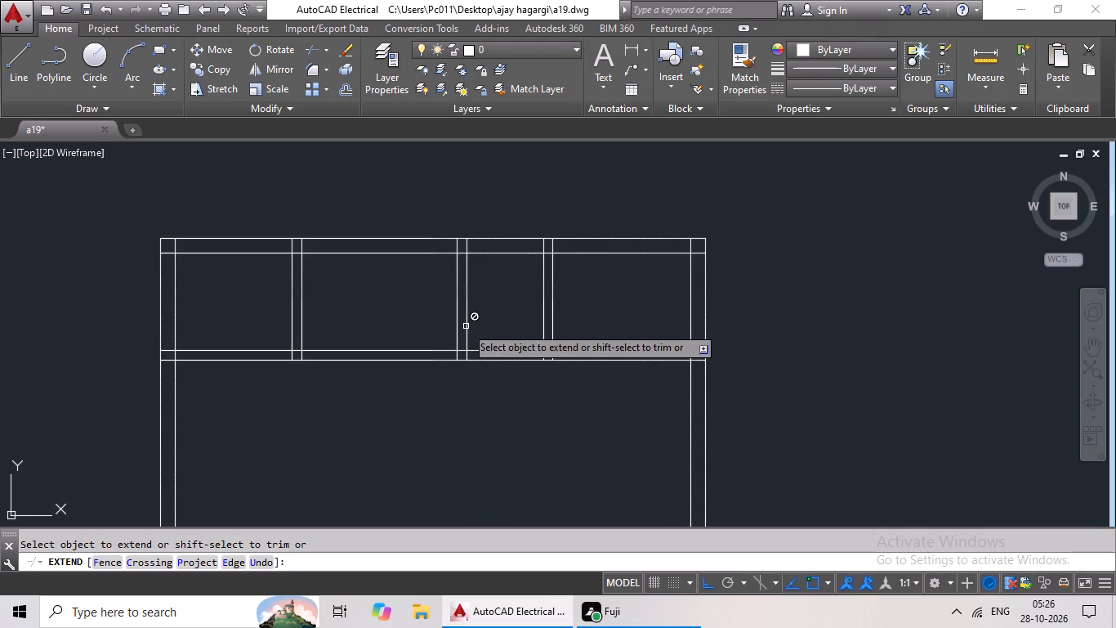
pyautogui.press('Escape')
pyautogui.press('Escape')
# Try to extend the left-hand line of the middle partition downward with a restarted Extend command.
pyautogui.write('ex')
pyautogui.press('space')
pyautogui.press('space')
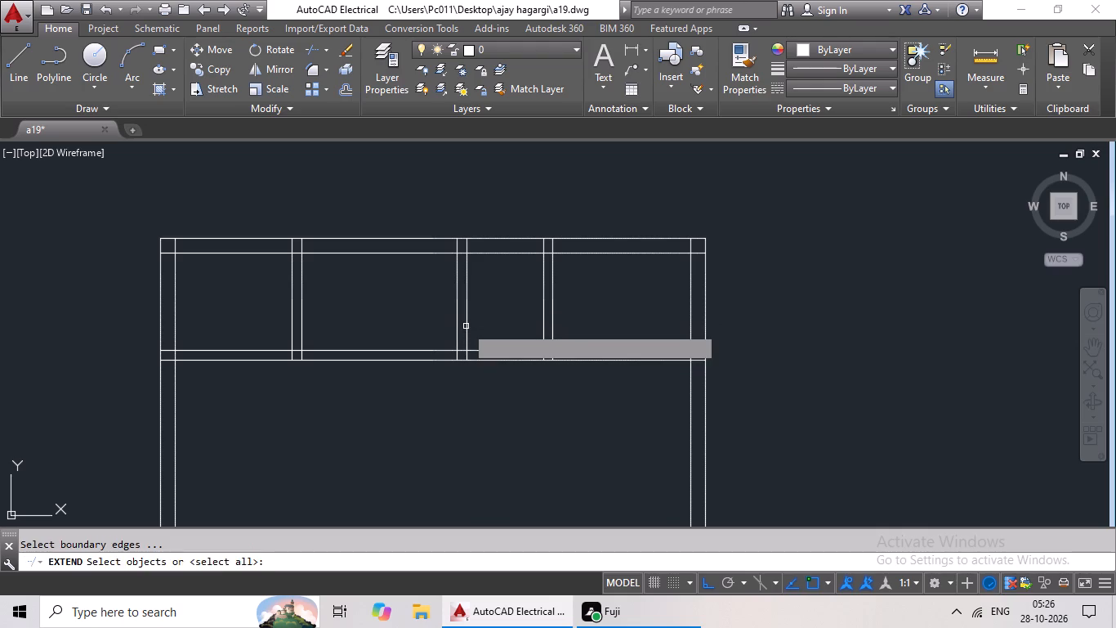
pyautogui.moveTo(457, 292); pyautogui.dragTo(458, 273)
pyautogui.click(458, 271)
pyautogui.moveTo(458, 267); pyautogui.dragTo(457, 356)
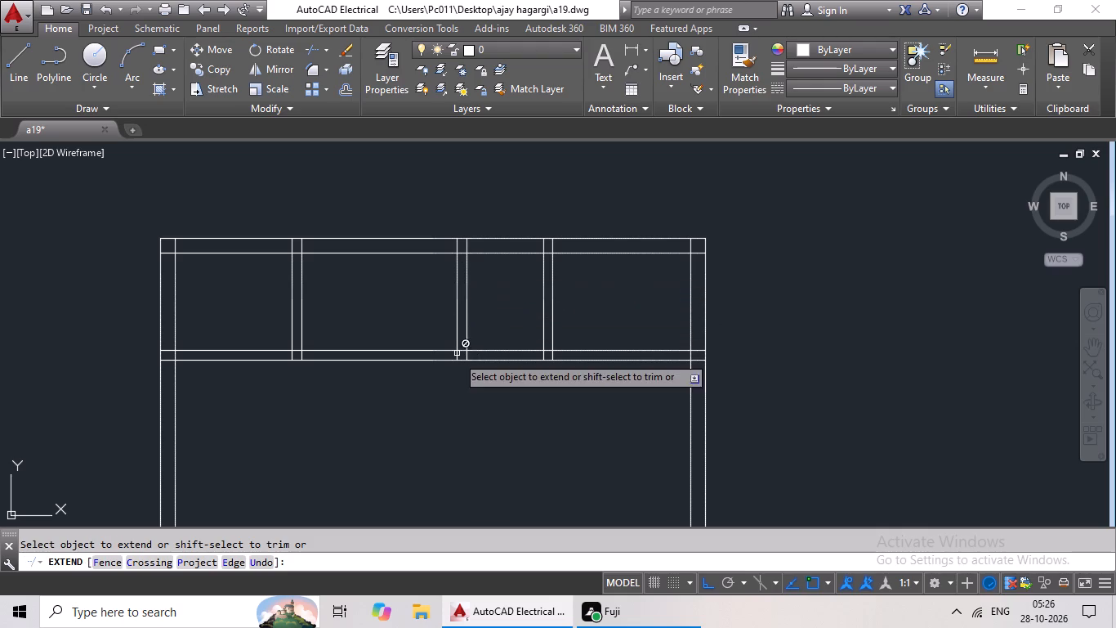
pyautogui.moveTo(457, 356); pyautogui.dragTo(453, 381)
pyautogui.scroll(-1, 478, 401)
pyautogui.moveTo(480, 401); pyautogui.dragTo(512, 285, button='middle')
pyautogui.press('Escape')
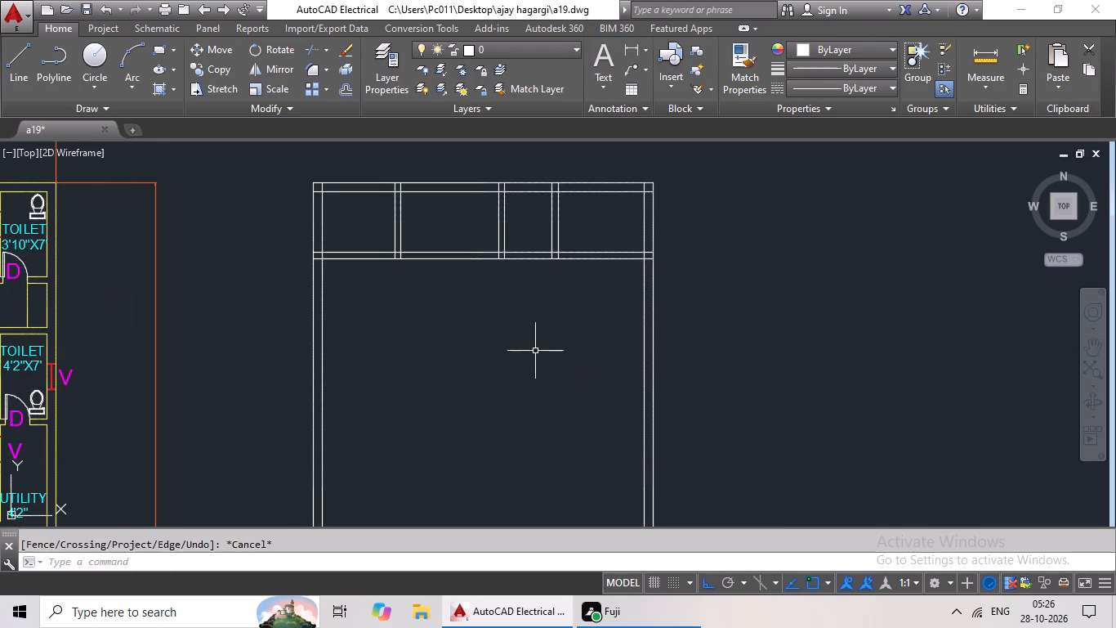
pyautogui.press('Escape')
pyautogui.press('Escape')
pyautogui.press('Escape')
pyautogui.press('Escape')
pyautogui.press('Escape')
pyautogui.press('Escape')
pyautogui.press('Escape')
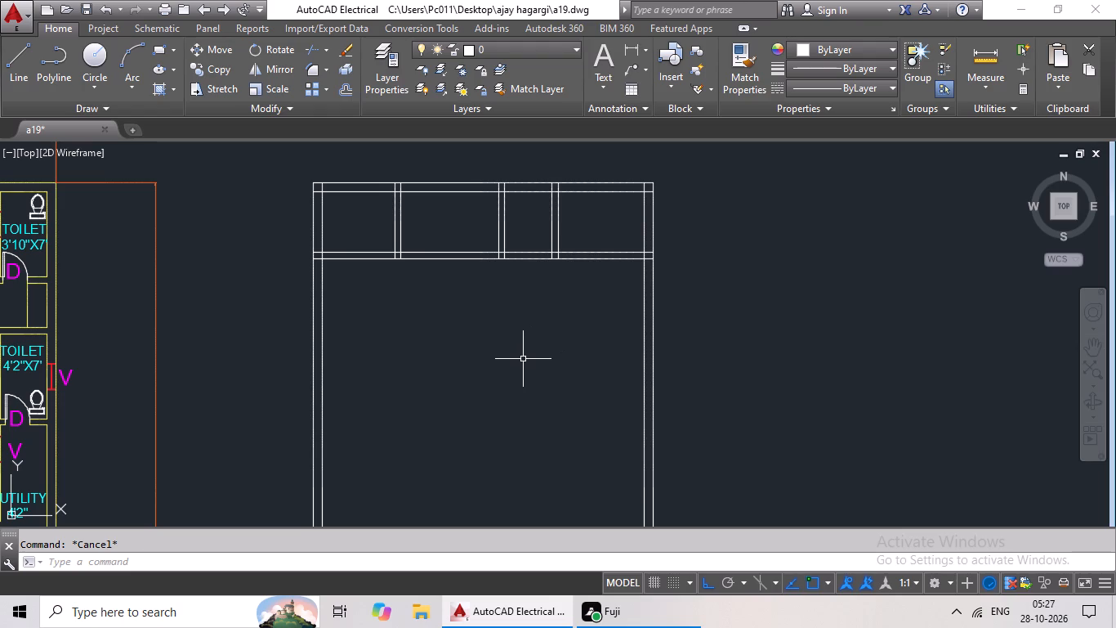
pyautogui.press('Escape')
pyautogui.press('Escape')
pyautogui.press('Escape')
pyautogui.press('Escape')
# Extend both lines of the middle vertical partition down past the horizontal partition wall to the same end level.
pyautogui.write('ex')
pyautogui.press('space')
pyautogui.press('space')
pyautogui.click(498, 224)
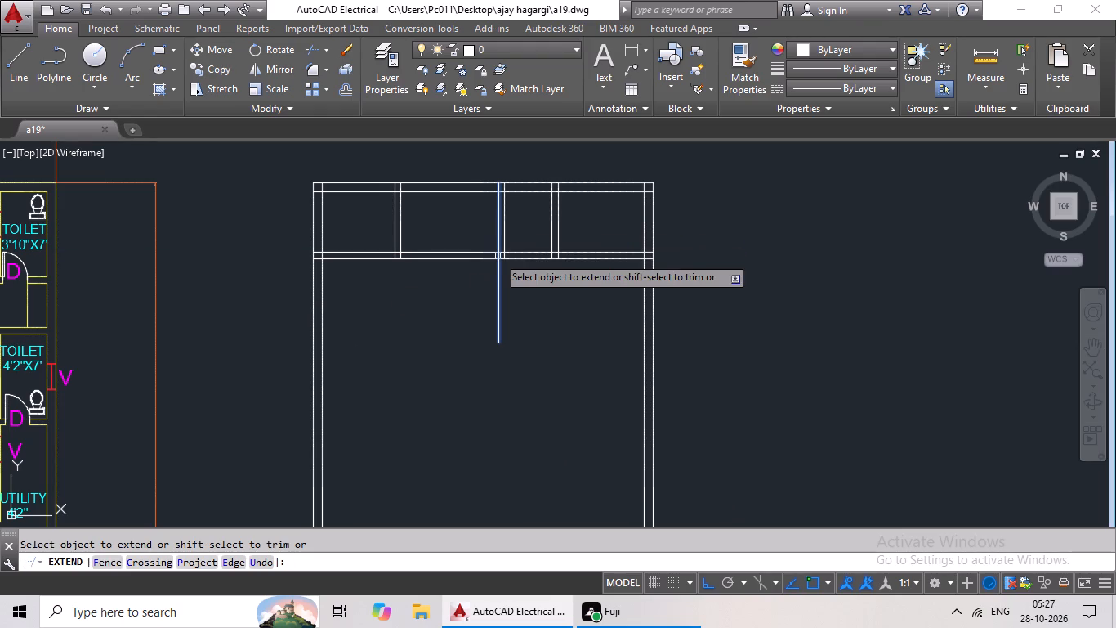
pyautogui.click(499, 269)
pyautogui.click(498, 326)
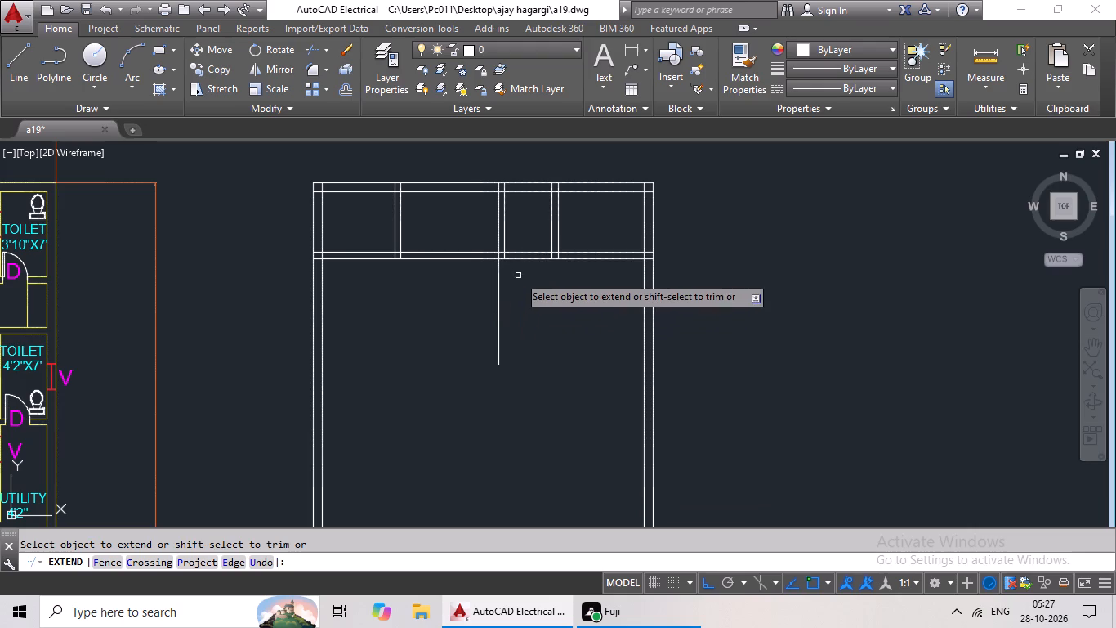
pyautogui.click(503, 229)
pyautogui.moveTo(503, 268); pyautogui.dragTo(504, 276)
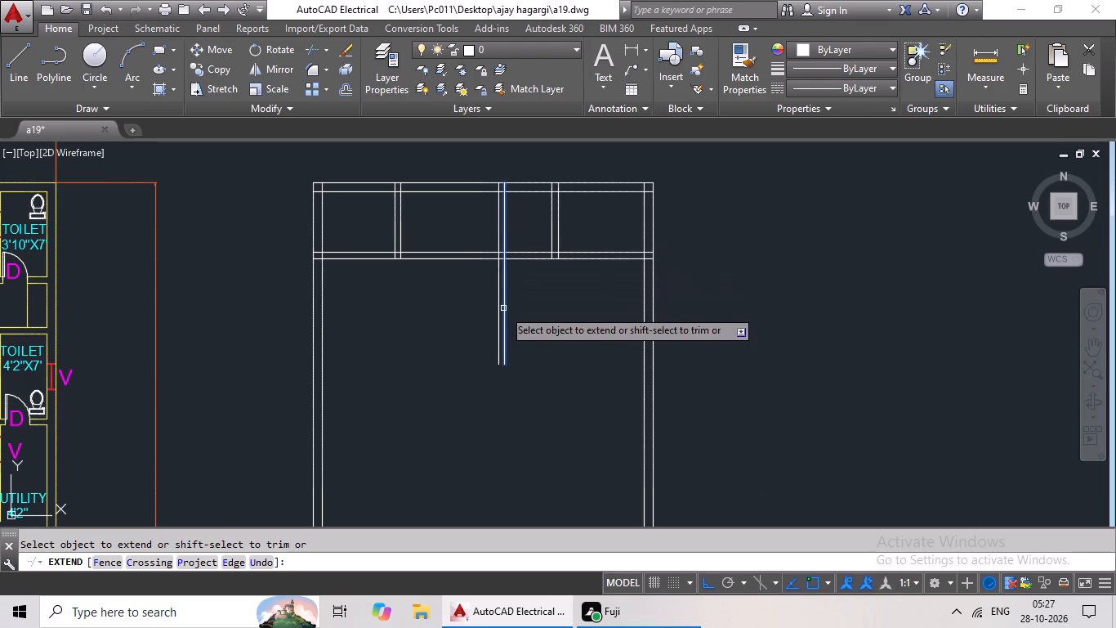
pyautogui.click(503, 309)
pyautogui.click(499, 343)
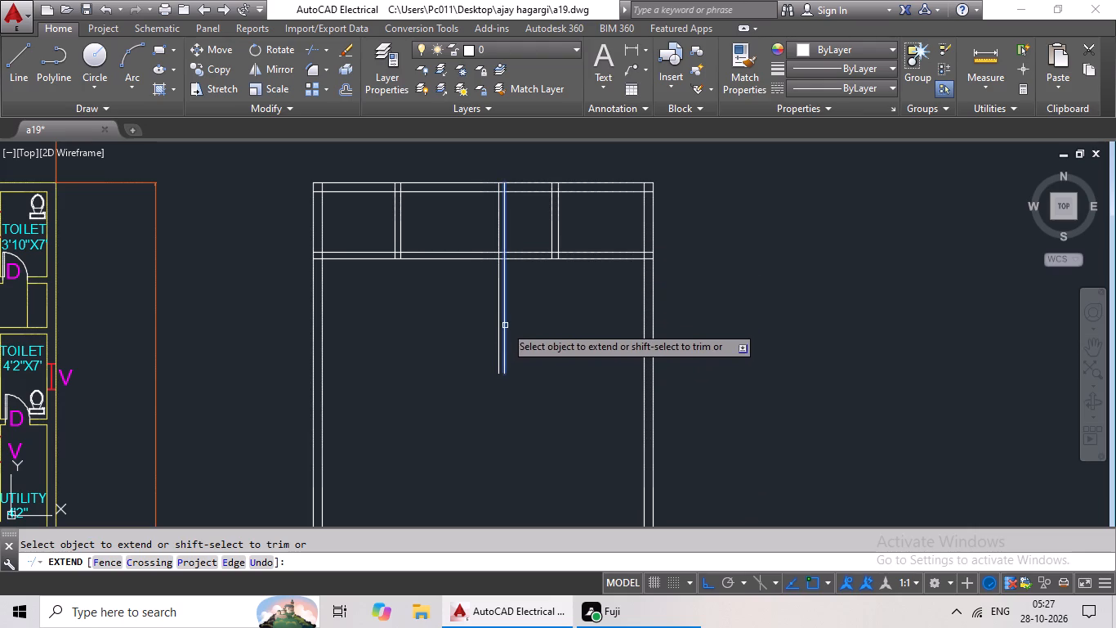
pyautogui.click(505, 310)
pyautogui.click(504, 288)
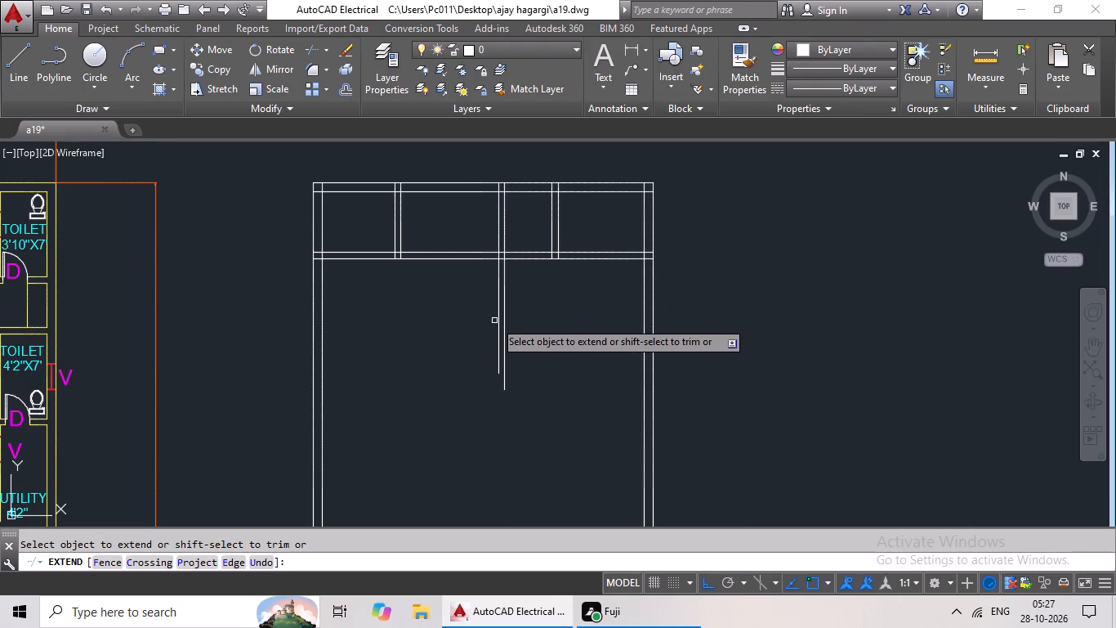
pyautogui.click(498, 314)
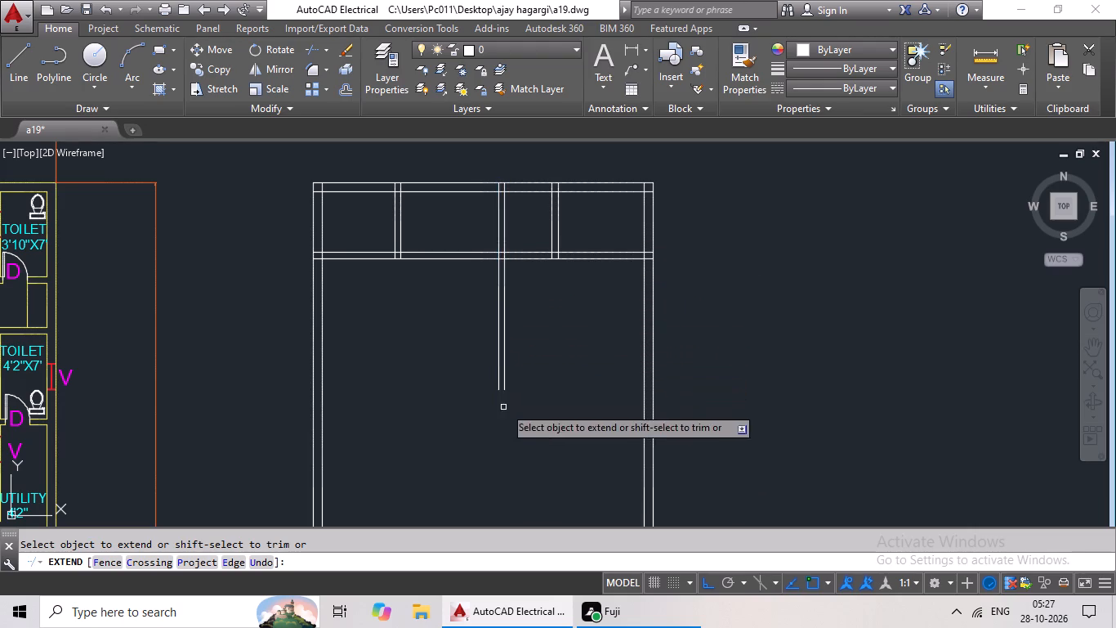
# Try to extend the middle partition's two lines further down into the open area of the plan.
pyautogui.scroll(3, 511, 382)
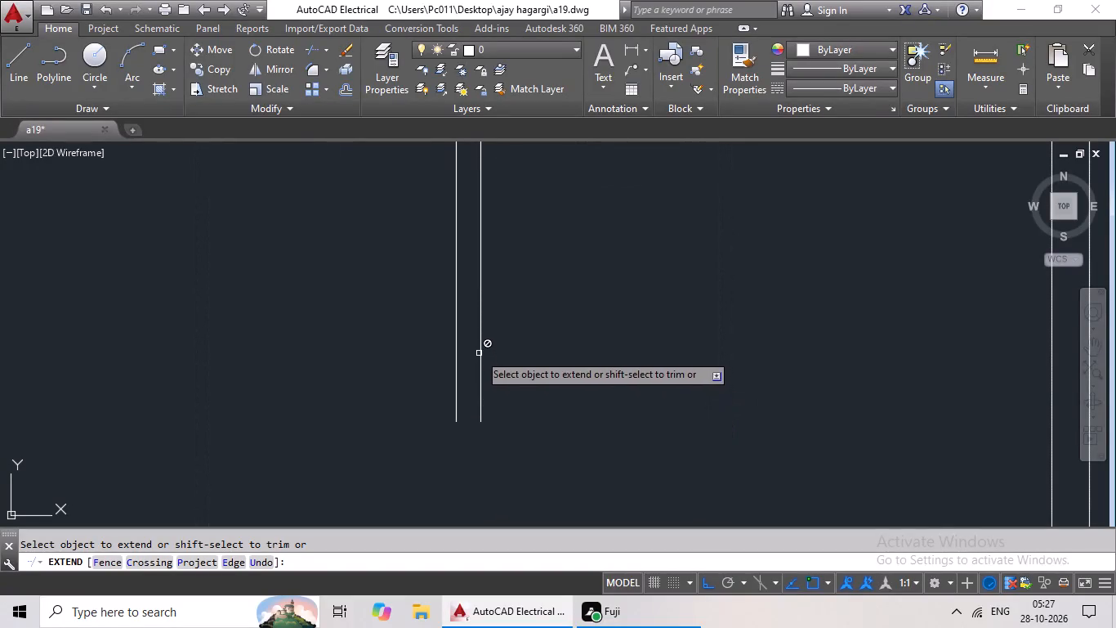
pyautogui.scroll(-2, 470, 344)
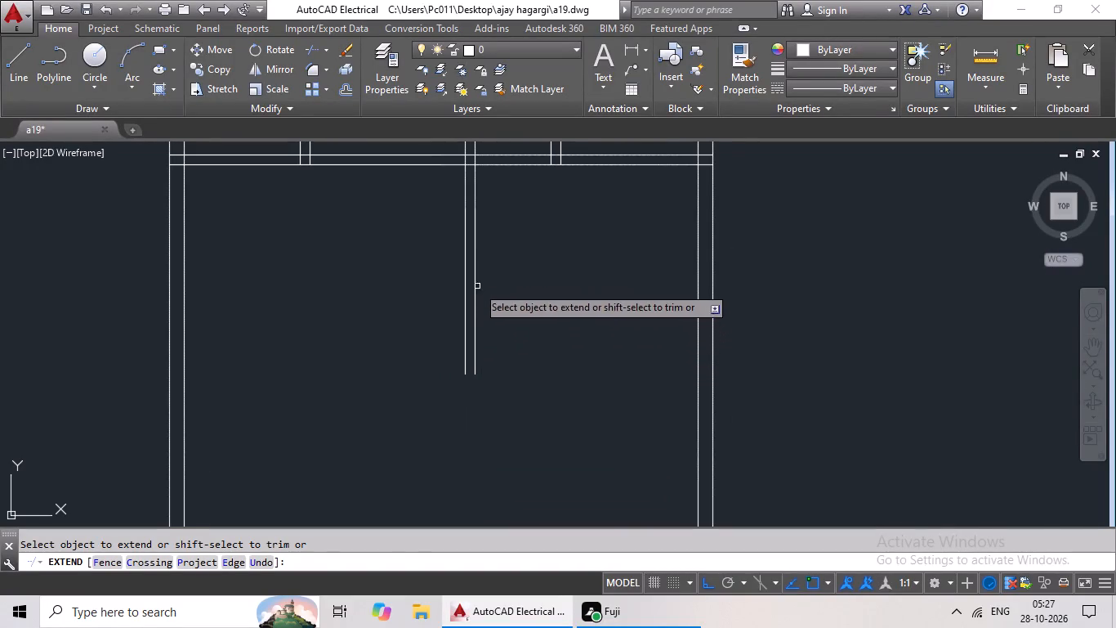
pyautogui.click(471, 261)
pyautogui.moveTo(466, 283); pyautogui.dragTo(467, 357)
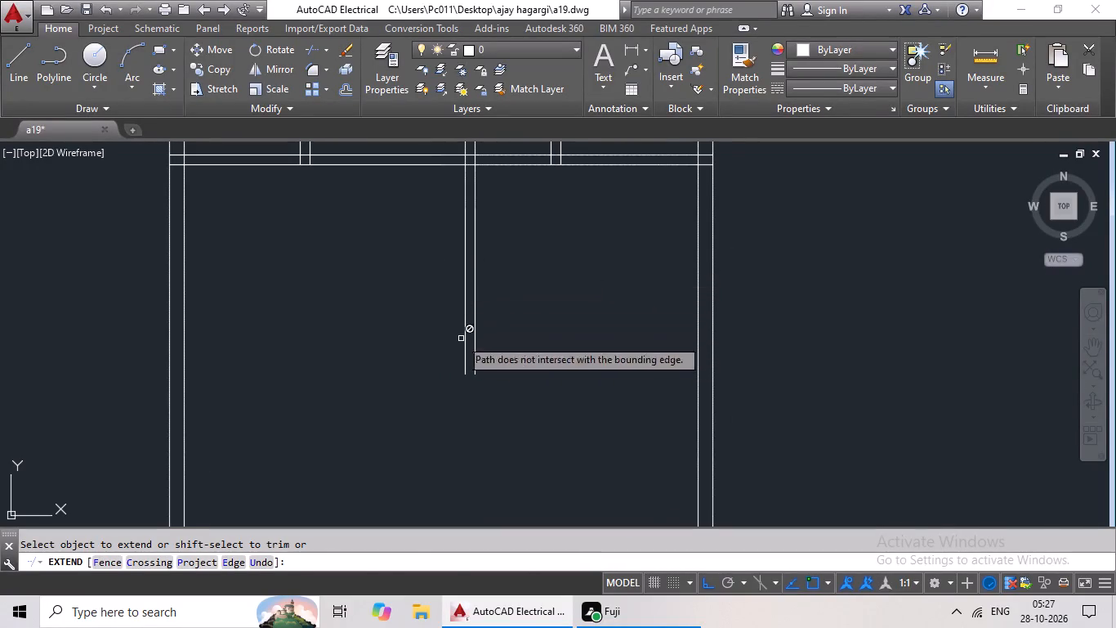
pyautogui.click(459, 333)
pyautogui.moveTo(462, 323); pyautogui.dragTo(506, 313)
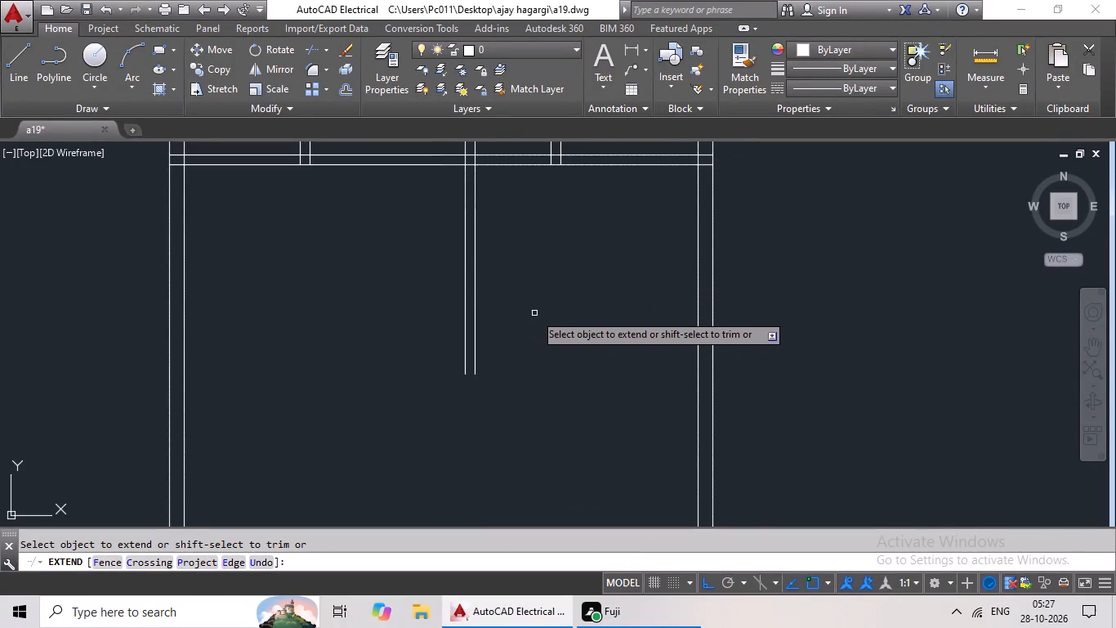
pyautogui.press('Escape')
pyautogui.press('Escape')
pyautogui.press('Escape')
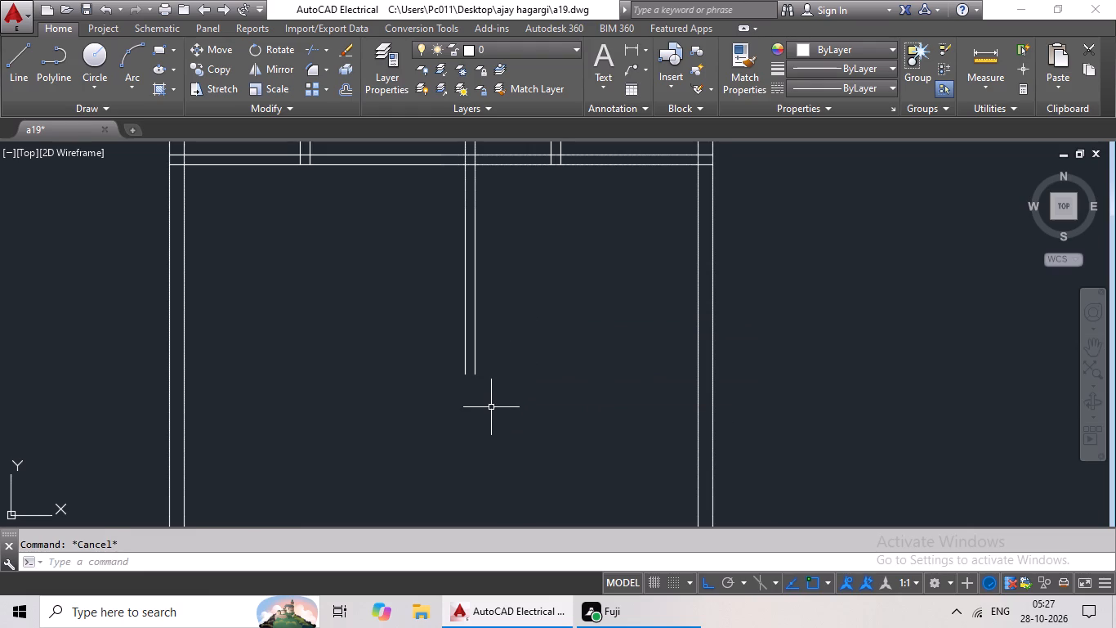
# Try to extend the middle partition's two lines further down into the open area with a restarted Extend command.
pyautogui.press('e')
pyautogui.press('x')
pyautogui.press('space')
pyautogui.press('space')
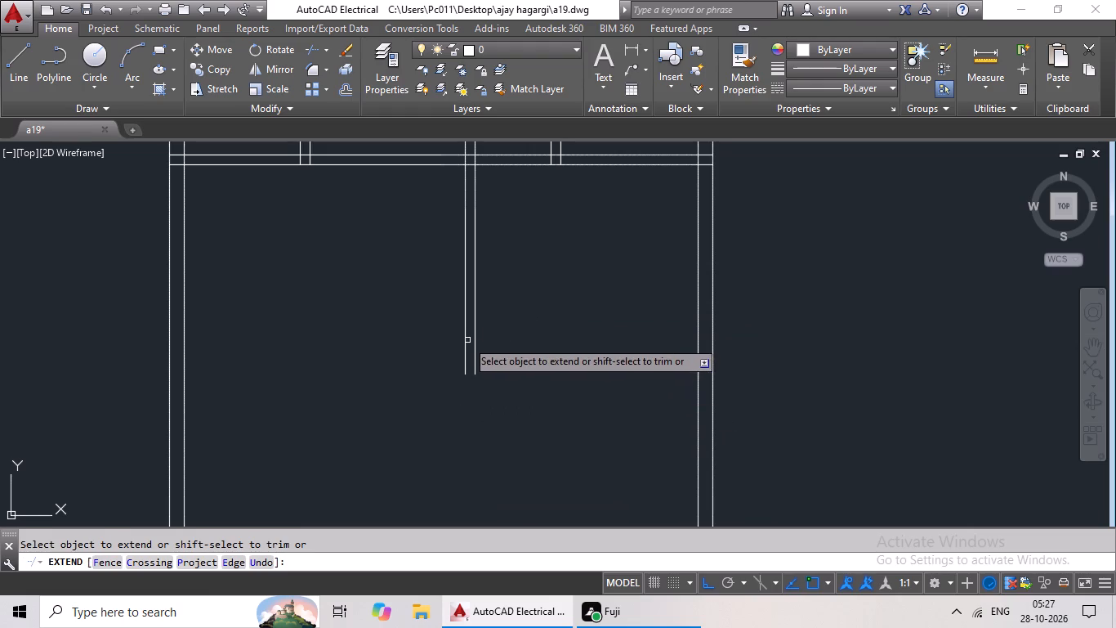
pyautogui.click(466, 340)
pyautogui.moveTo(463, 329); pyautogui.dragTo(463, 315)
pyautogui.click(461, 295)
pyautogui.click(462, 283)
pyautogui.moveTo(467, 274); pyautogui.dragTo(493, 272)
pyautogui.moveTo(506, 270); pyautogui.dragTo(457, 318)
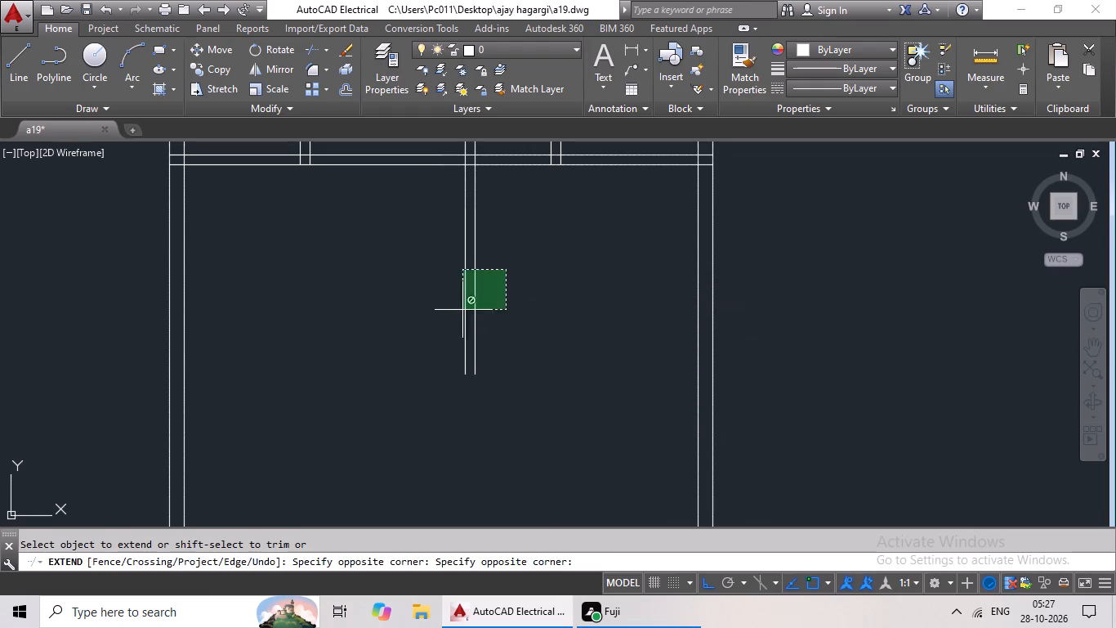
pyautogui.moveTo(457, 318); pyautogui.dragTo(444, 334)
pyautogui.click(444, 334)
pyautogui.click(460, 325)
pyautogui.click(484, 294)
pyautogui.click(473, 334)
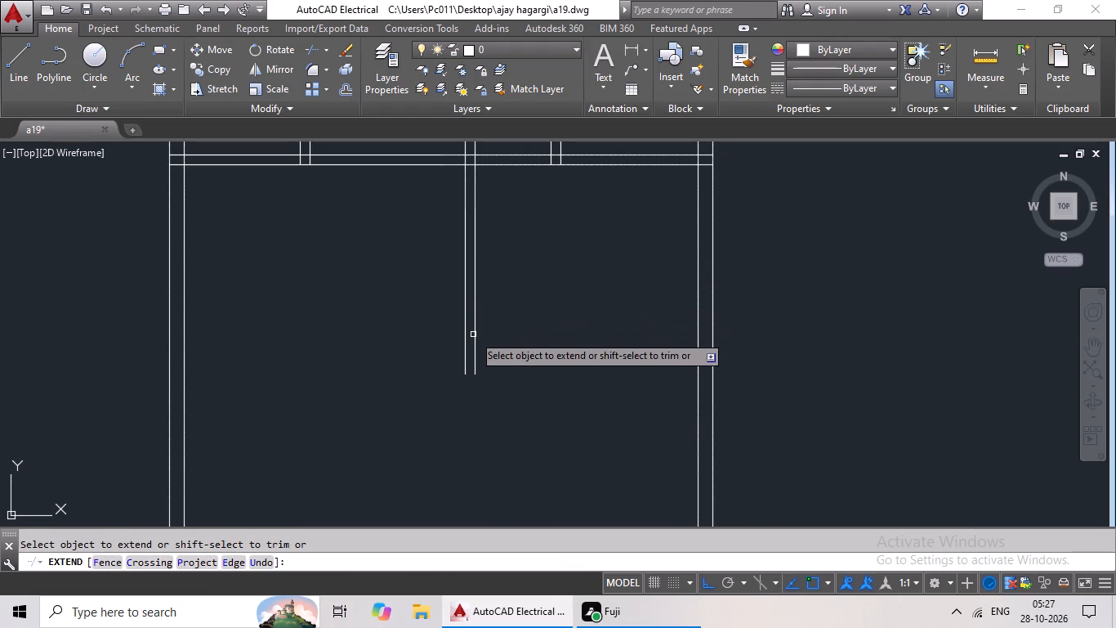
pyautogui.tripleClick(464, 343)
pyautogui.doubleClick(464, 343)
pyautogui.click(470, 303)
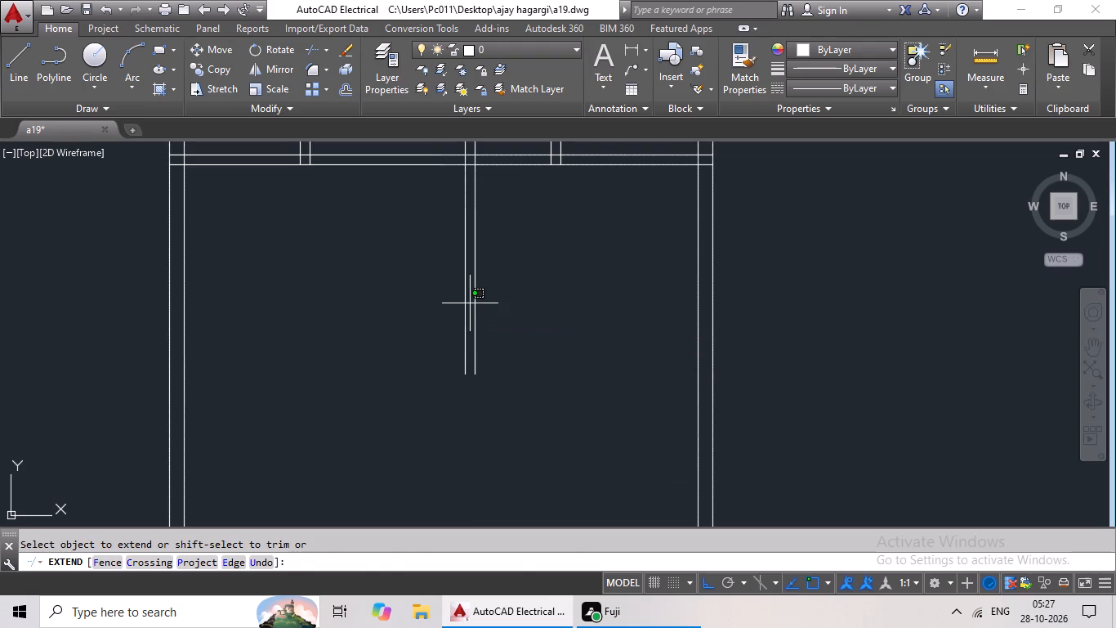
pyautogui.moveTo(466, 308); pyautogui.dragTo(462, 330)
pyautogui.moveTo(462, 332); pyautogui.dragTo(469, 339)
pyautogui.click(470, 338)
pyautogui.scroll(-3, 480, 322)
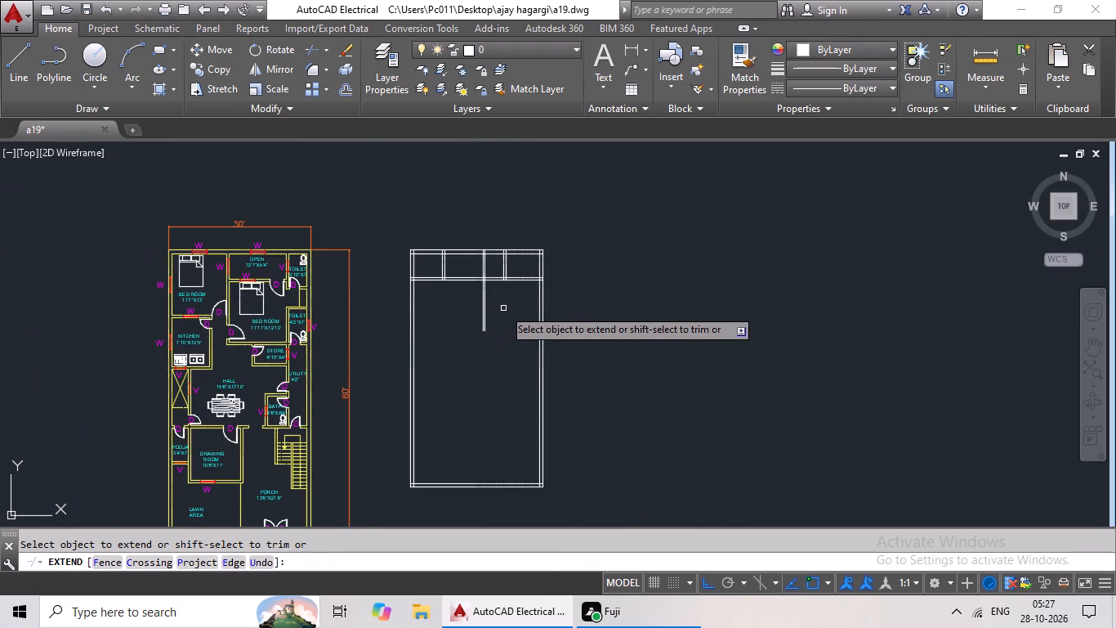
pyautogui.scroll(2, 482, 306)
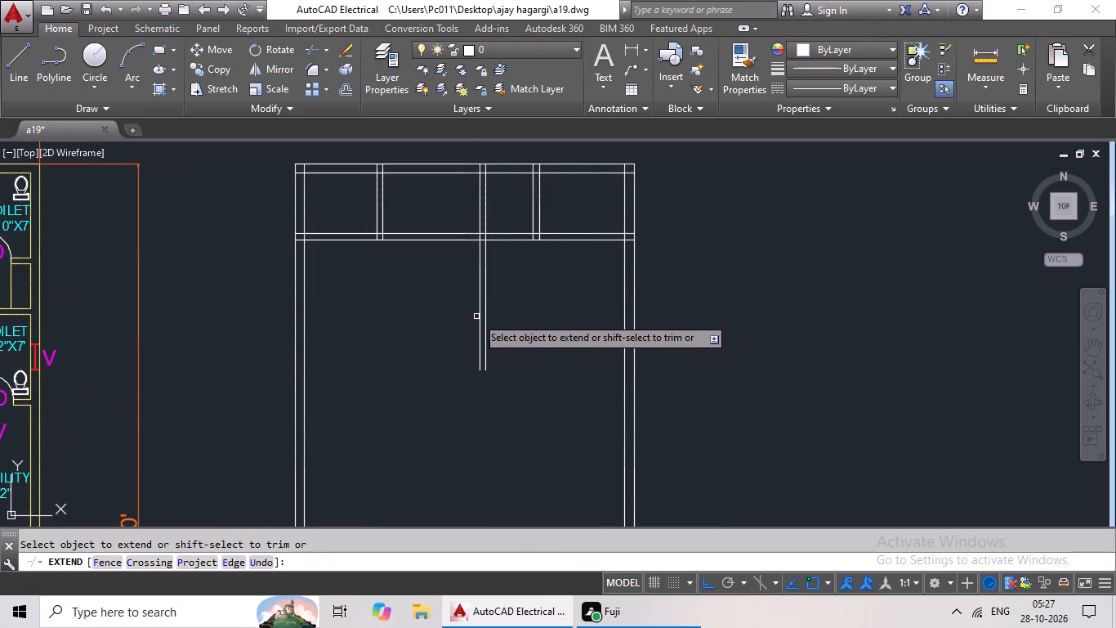
# Extend the left-hand line of the middle partition far down into the open area of the second plan.
pyautogui.click(477, 312)
pyautogui.click(480, 325)
pyautogui.moveTo(480, 343); pyautogui.dragTo(480, 345)
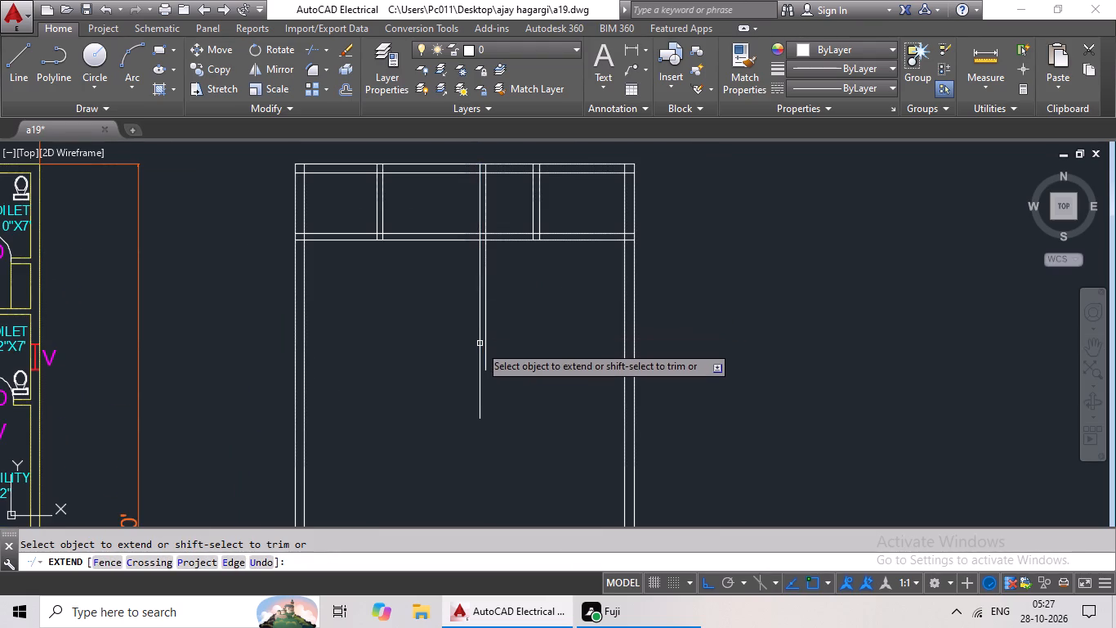
pyautogui.moveTo(480, 345); pyautogui.dragTo(480, 356)
pyautogui.click(480, 379)
pyautogui.click(478, 407)
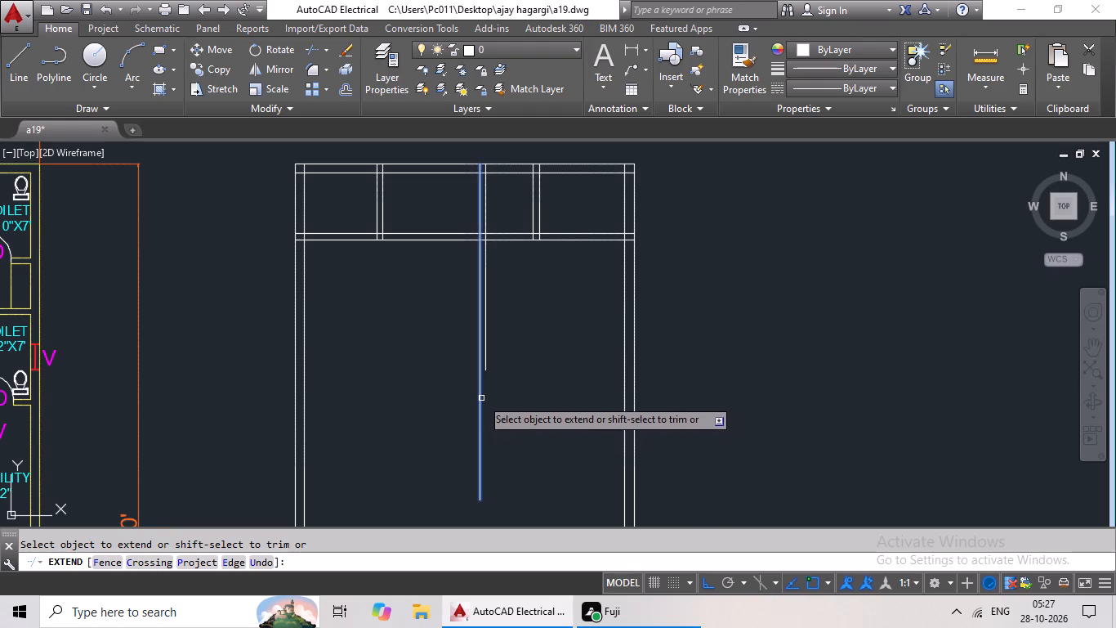
pyautogui.click(481, 397)
pyautogui.moveTo(486, 409); pyautogui.dragTo(491, 312, button='middle')
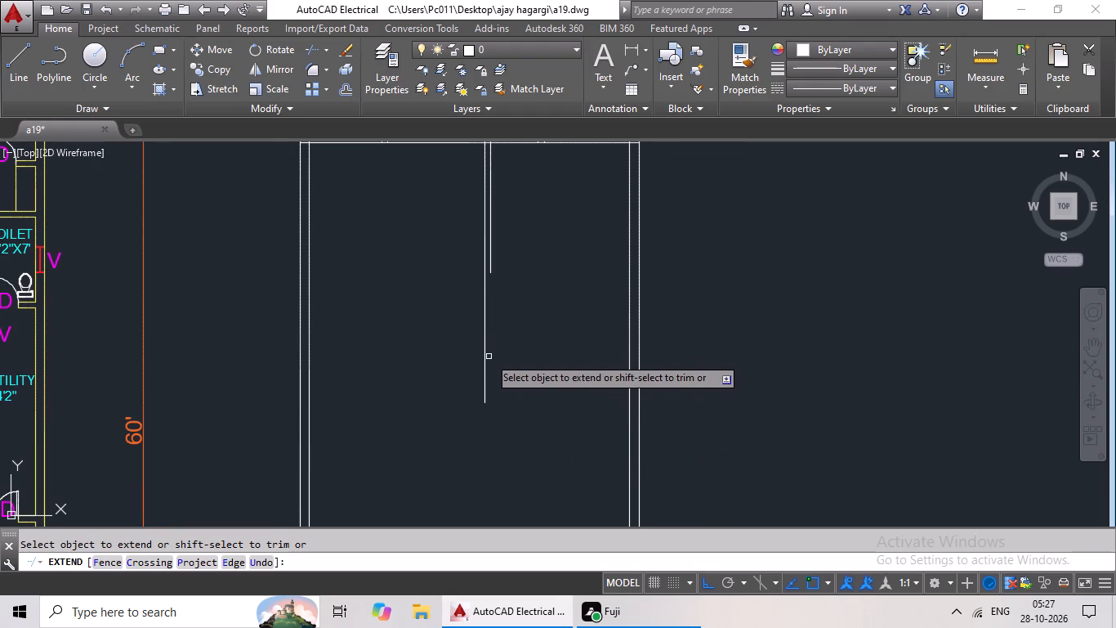
pyautogui.click(486, 362)
pyautogui.click(484, 383)
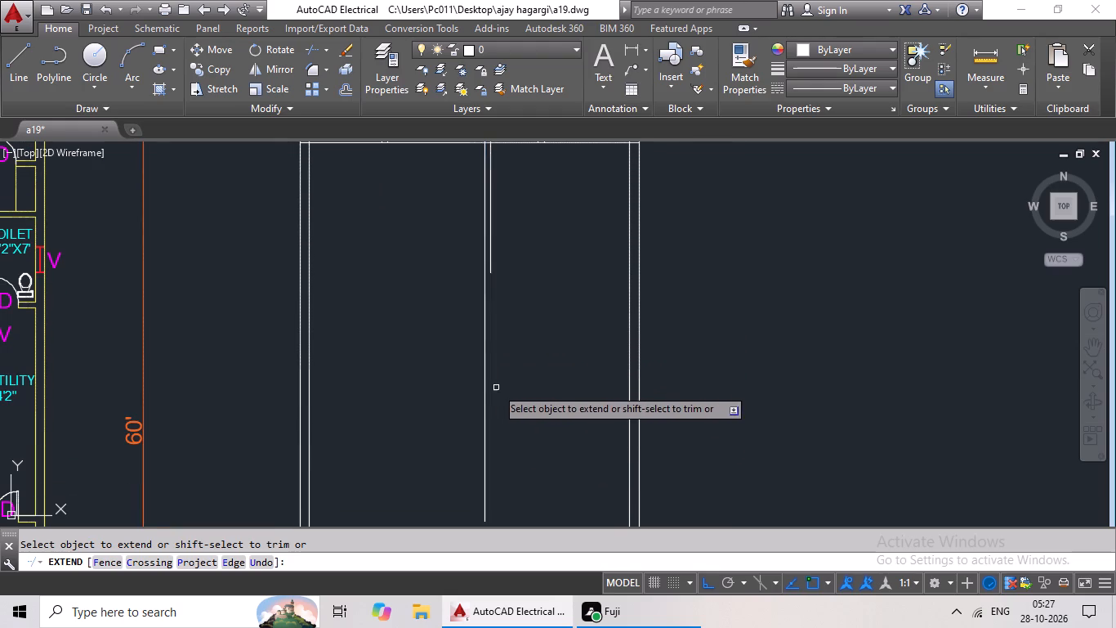
pyautogui.moveTo(502, 375); pyautogui.dragTo(502, 306, button='middle')
pyautogui.scroll(1, 484, 377)
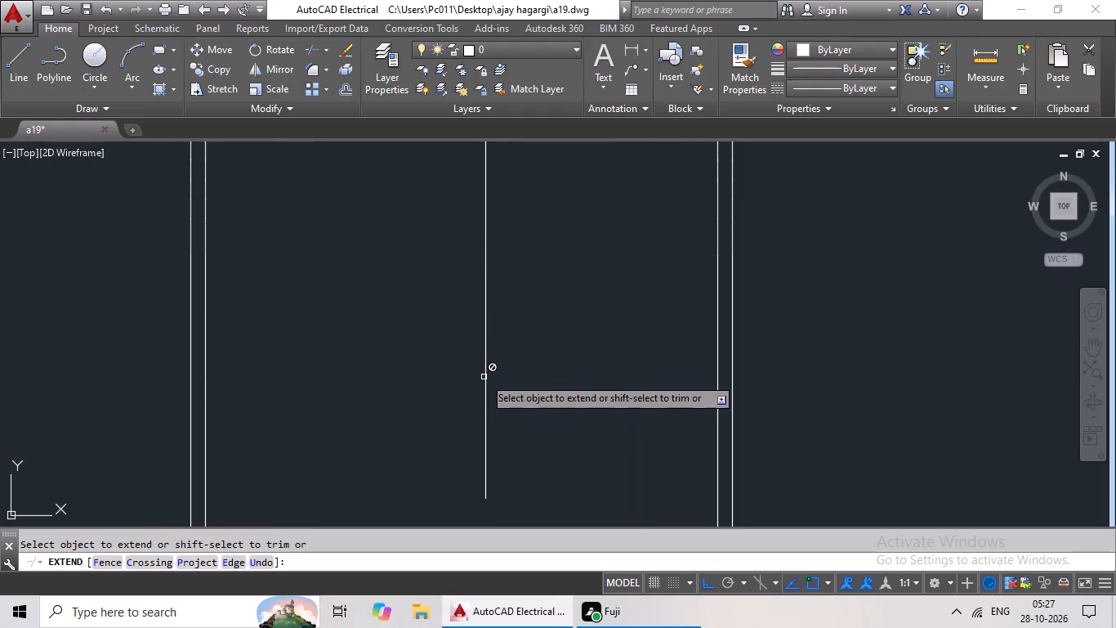
pyautogui.click(486, 375)
pyautogui.click(485, 382)
pyautogui.moveTo(490, 374); pyautogui.dragTo(487, 388)
pyautogui.moveTo(486, 390); pyautogui.dragTo(481, 410)
pyautogui.scroll(-2, 502, 388)
pyautogui.moveTo(516, 361); pyautogui.dragTo(510, 408, button='middle')
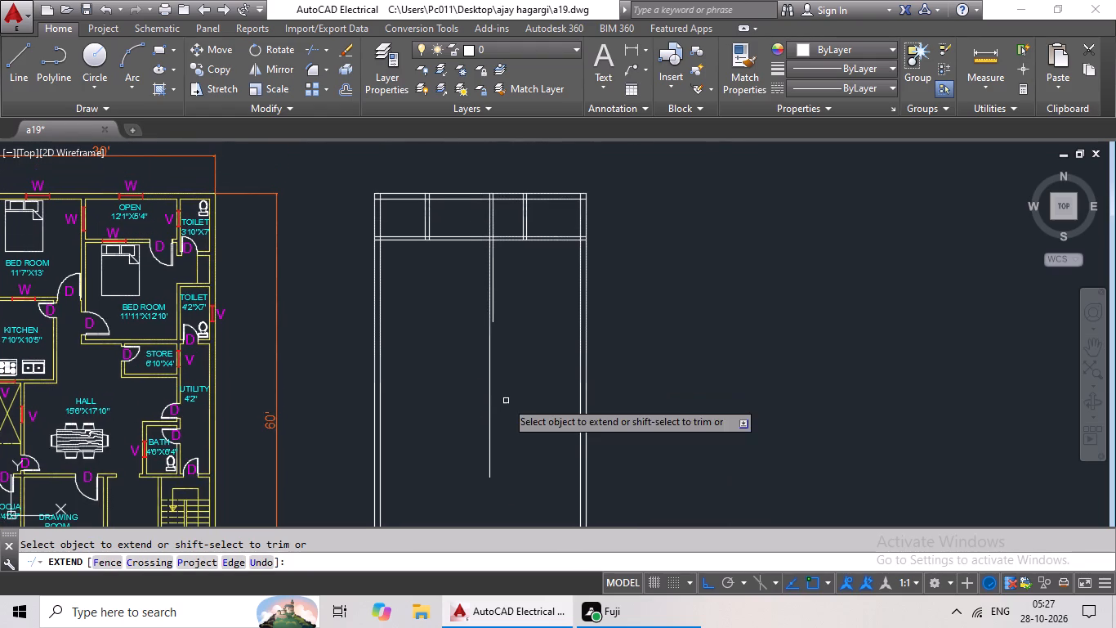
# Extend the right-hand line of the middle partition down to near the end of its left-hand line.
pyautogui.click(495, 315)
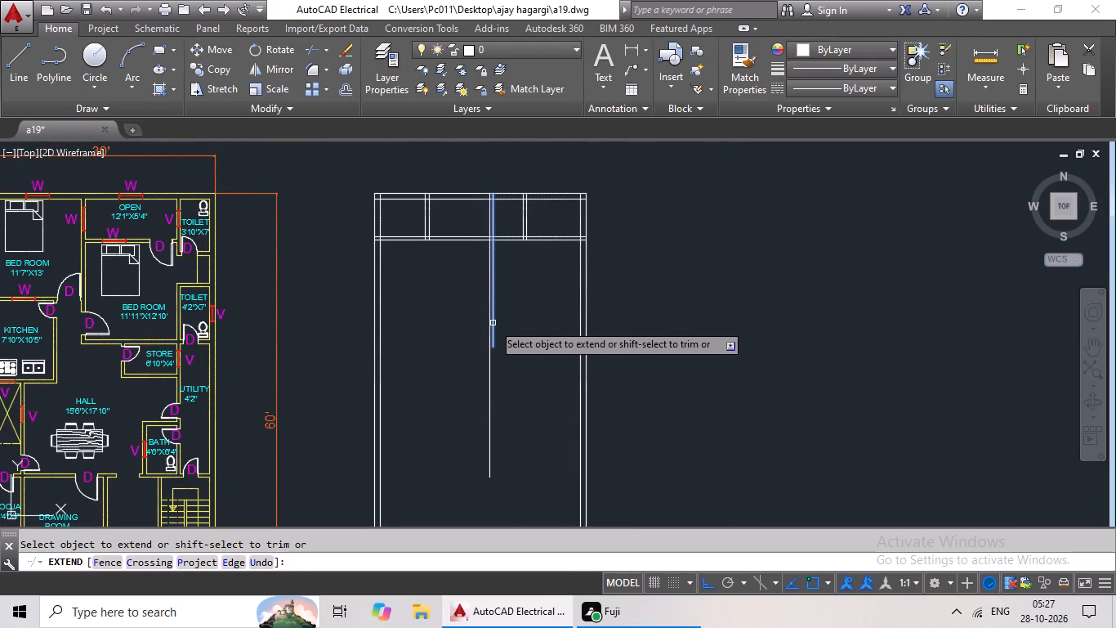
pyautogui.click(493, 323)
pyautogui.click(493, 334)
pyautogui.click(493, 339)
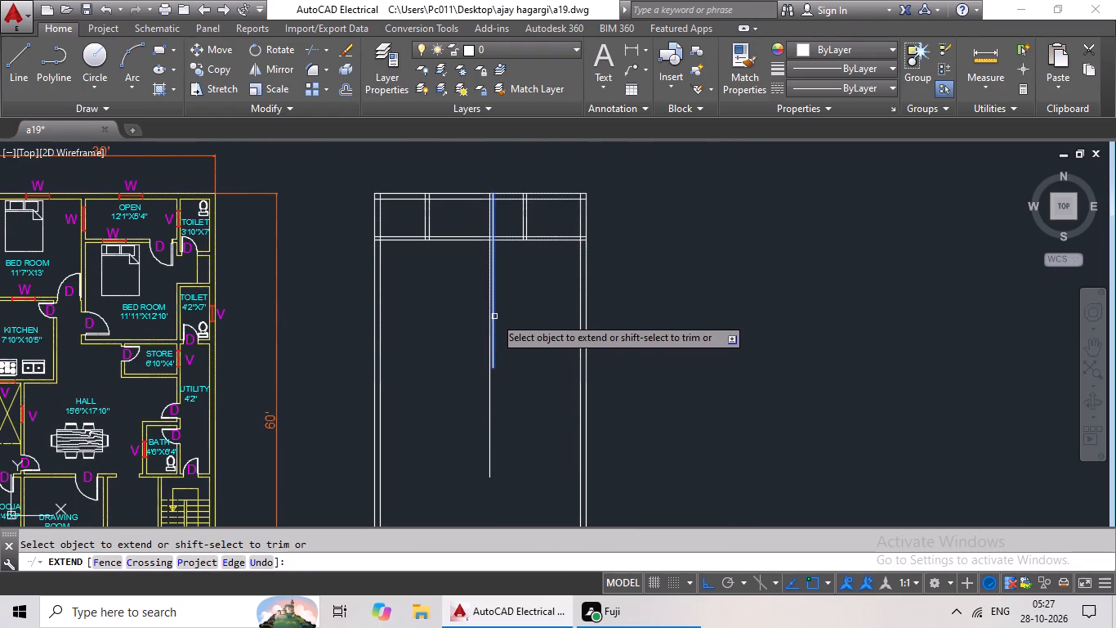
pyautogui.click(495, 313)
pyautogui.click(493, 334)
pyautogui.click(494, 348)
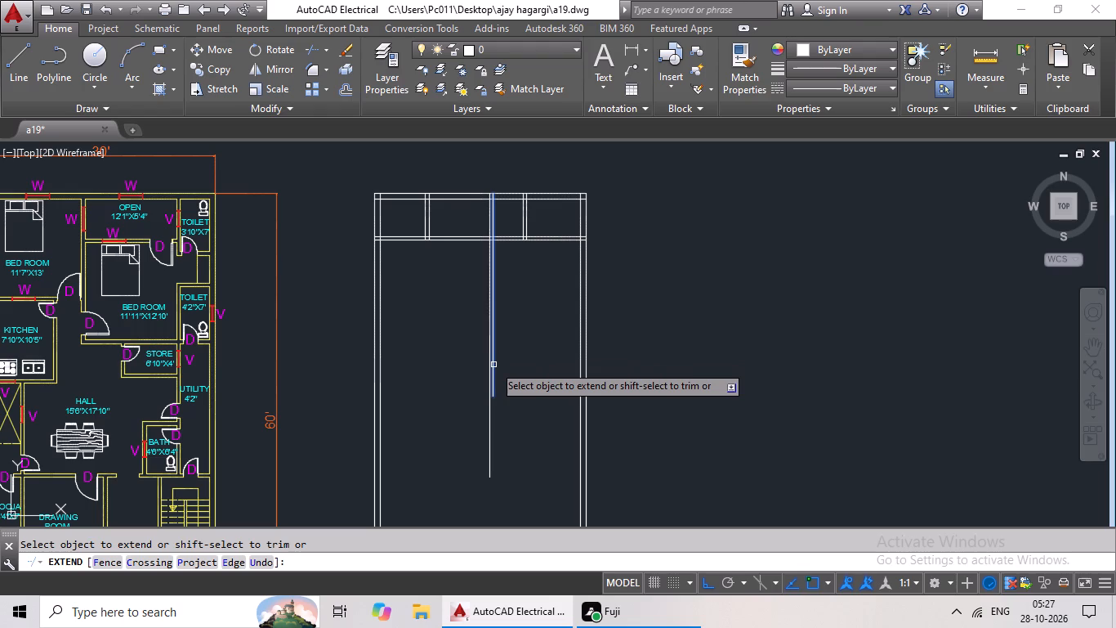
pyautogui.click(493, 365)
pyautogui.click(493, 376)
pyautogui.click(493, 389)
pyautogui.click(495, 383)
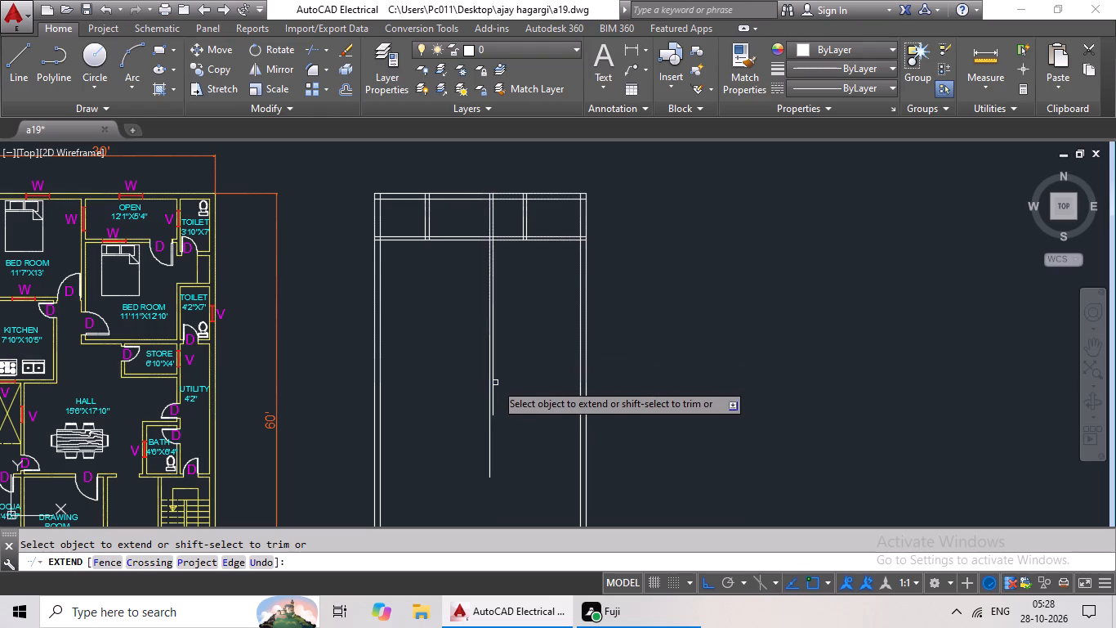
pyautogui.click(493, 400)
pyautogui.click(493, 410)
pyautogui.click(493, 381)
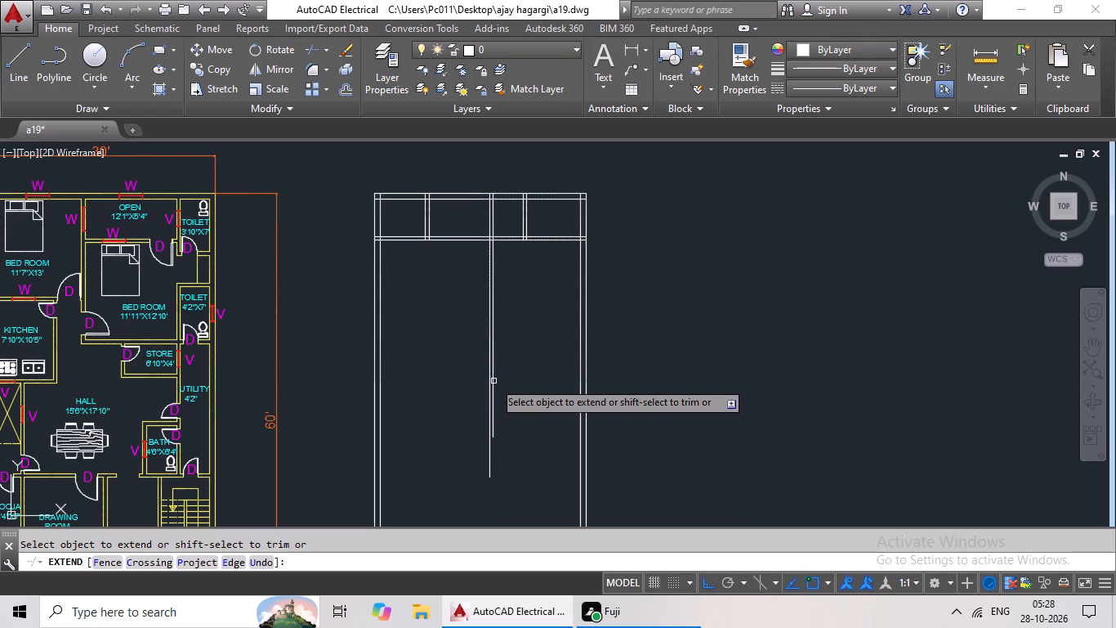
pyautogui.click(493, 399)
pyautogui.click(495, 417)
pyautogui.click(494, 432)
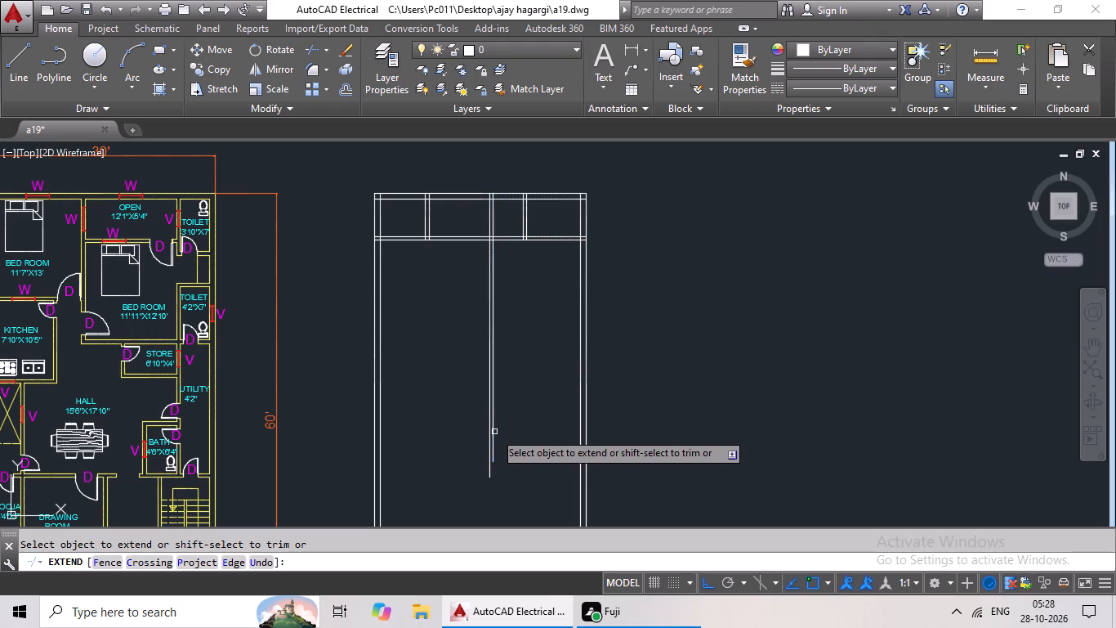
pyautogui.click(516, 434)
pyautogui.press('Escape')
pyautogui.press('Escape')
pyautogui.press('Escape')
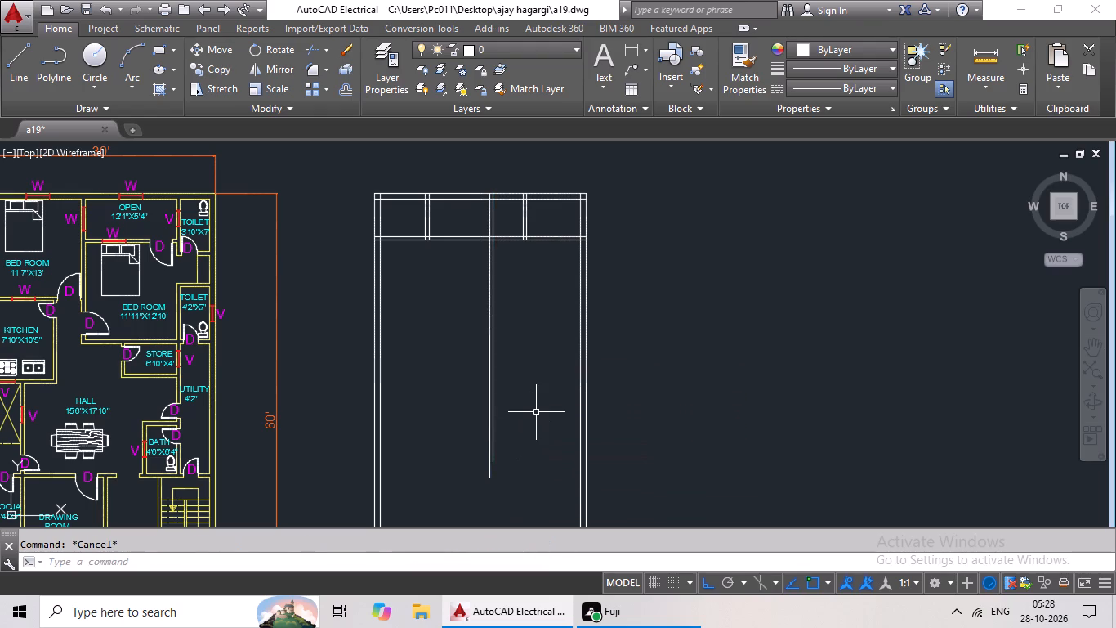
# Offset the lower line of the horizontal partition wall 13' downward.
pyautogui.press('o')
pyautogui.press('Return')
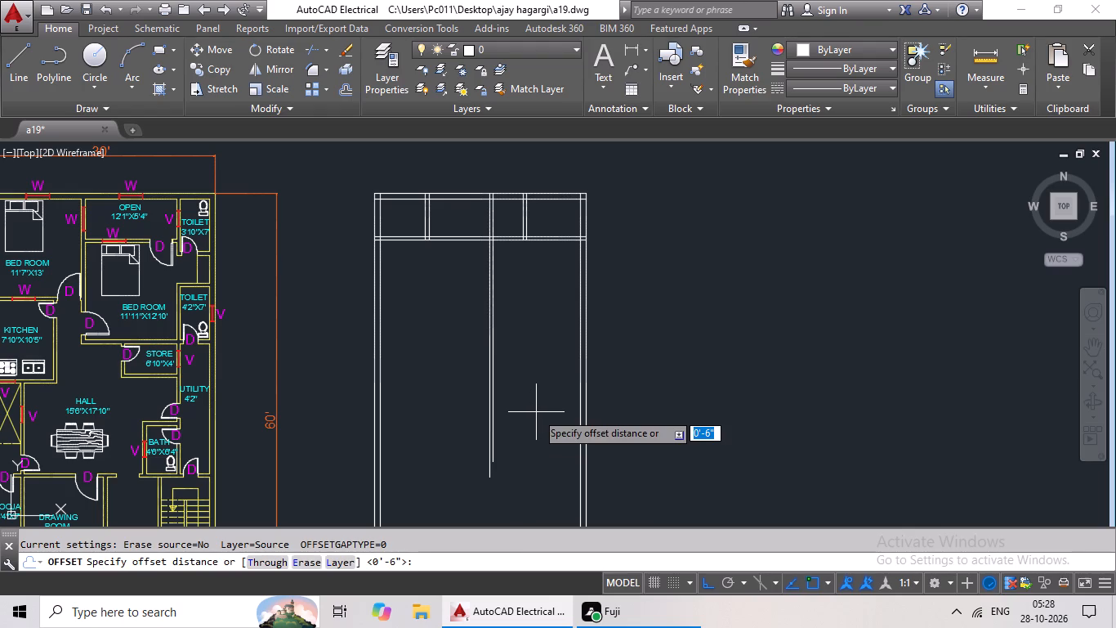
pyautogui.write("13'")
pyautogui.press('Return')
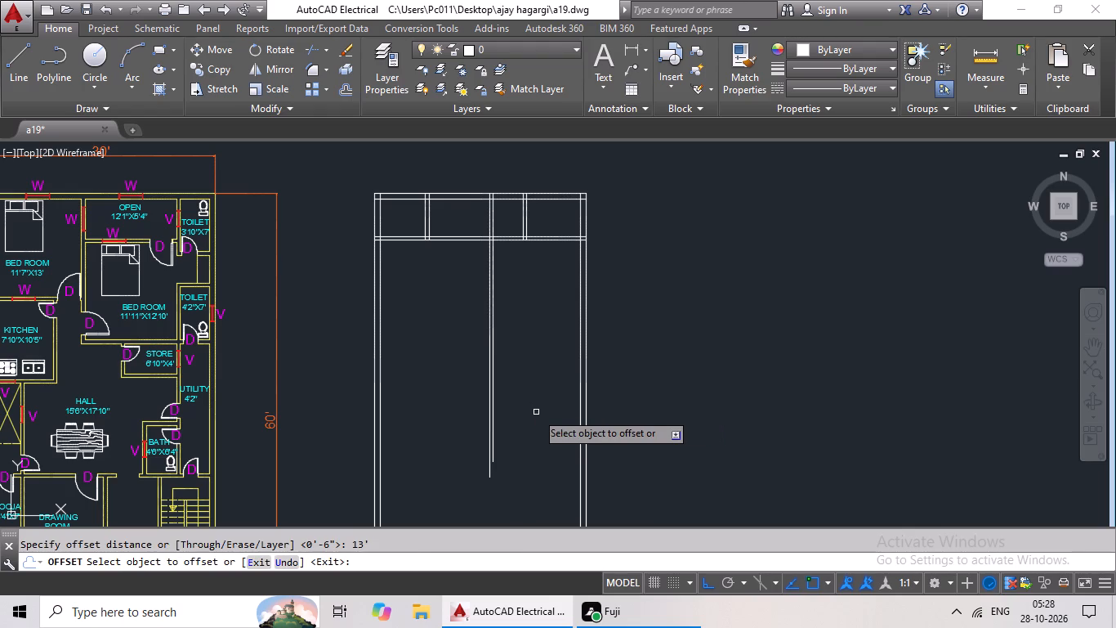
pyautogui.click(557, 239)
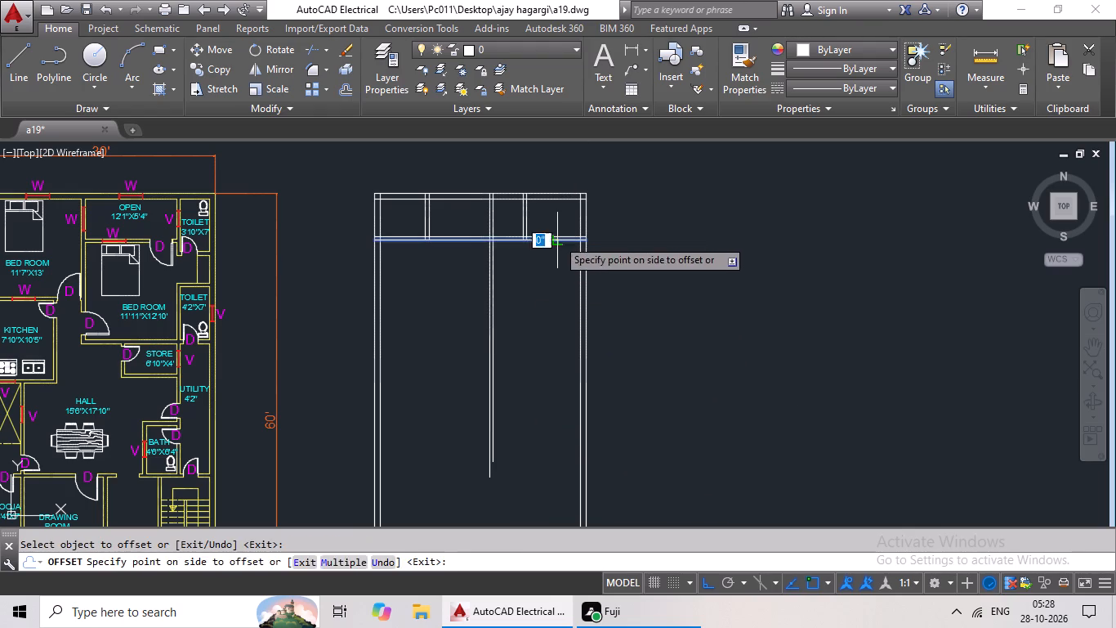
pyautogui.click(553, 280)
pyautogui.press('Escape')
pyautogui.press('Escape')
pyautogui.press('Escape')
# Offset the new horizontal line 6" downward to form the second horizontal partition wall.
pyautogui.press('o')
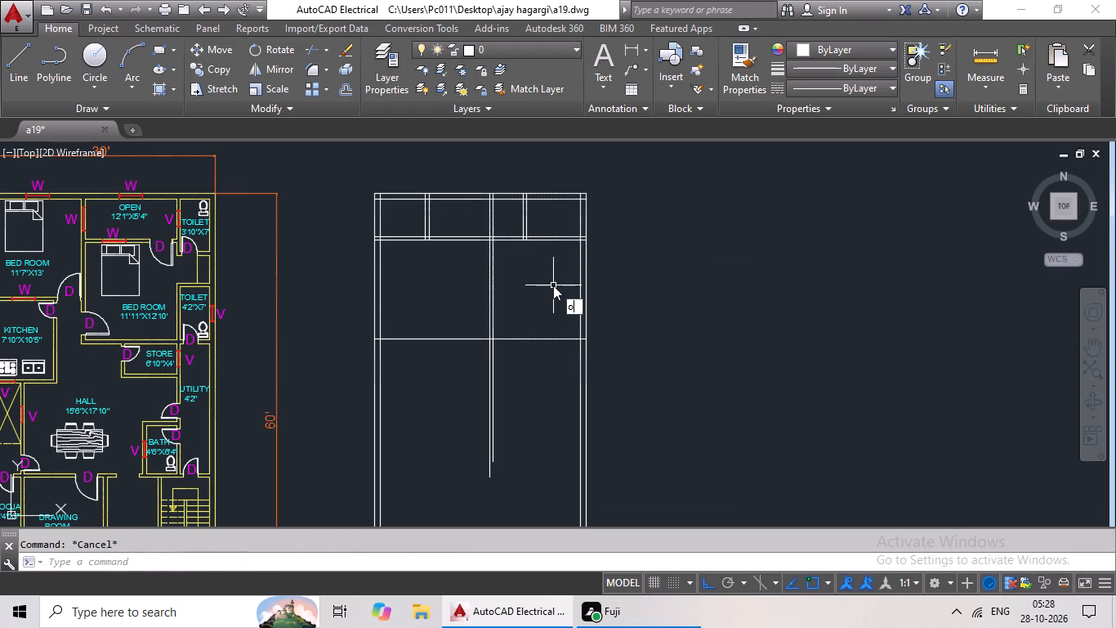
pyautogui.press('Return')
pyautogui.write('6"')
pyautogui.press('Return')
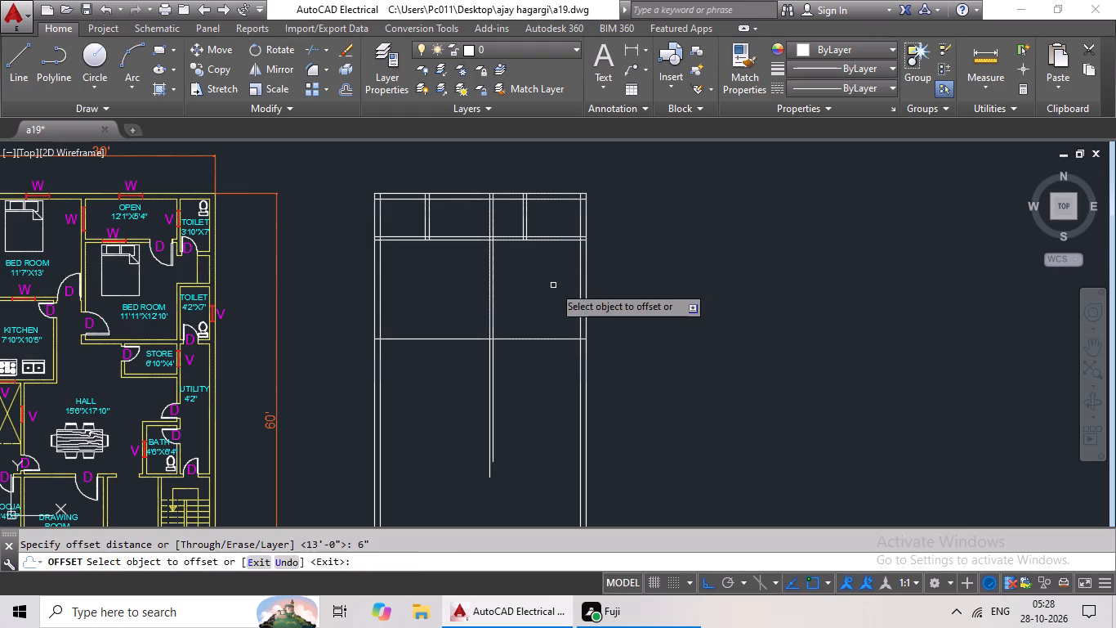
pyautogui.click(516, 338)
pyautogui.click(516, 357)
pyautogui.press('Escape')
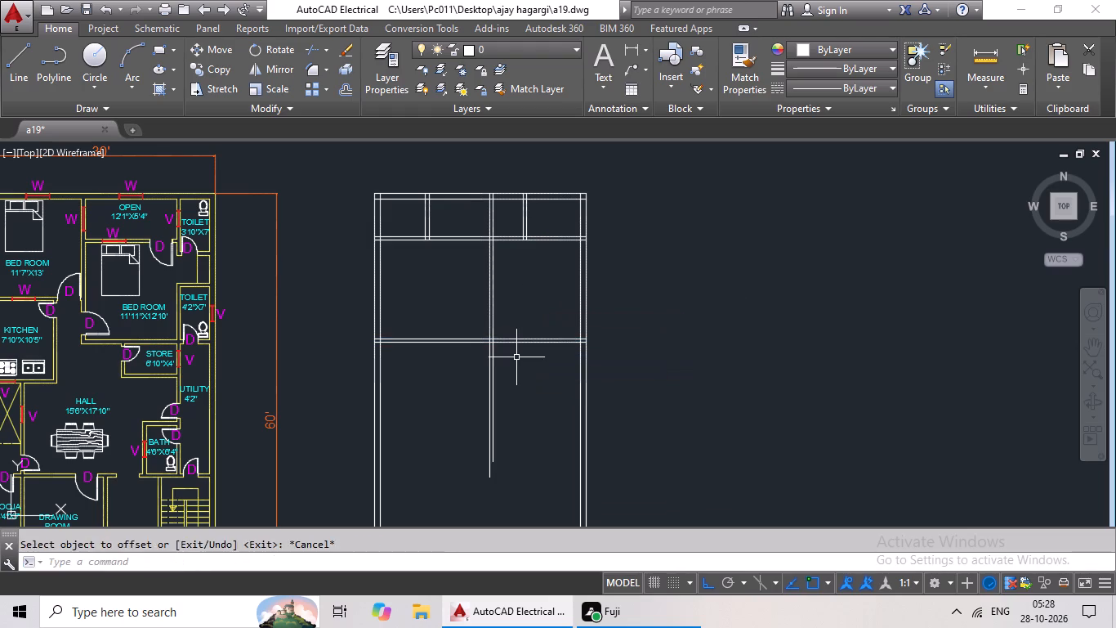
pyautogui.press('Escape')
pyautogui.press('Escape')
# Trim both lines of the middle partition back to the lower edge of the new horizontal partition wall.
pyautogui.write('tr')
pyautogui.press('space')
pyautogui.press('space')
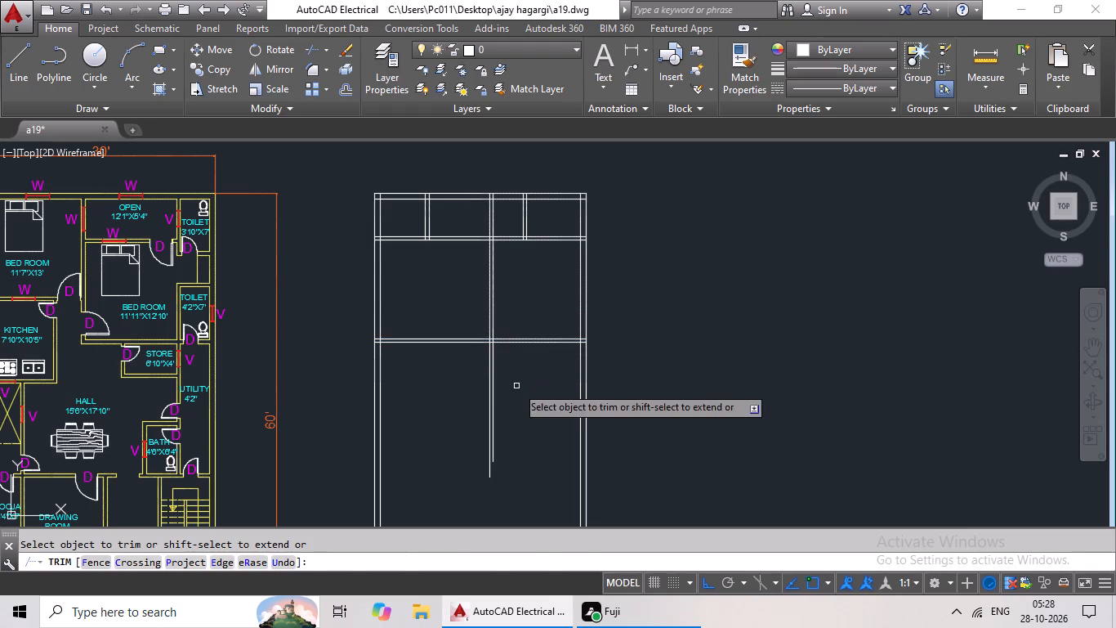
pyautogui.moveTo(523, 377); pyautogui.dragTo(468, 439)
pyautogui.click(468, 439)
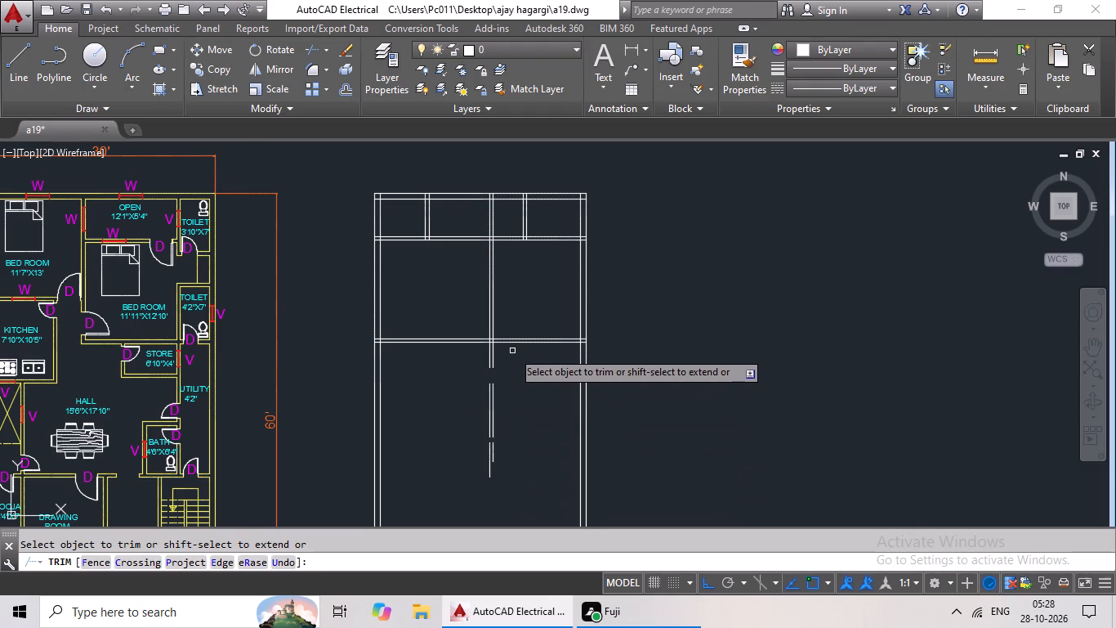
pyautogui.press('Escape')
pyautogui.scroll(2, 497, 357)
pyautogui.press('Escape')
pyautogui.press('Escape')
pyautogui.write('tr')
pyautogui.press('space')
pyautogui.press('space')
pyautogui.moveTo(515, 339); pyautogui.dragTo(439, 409)
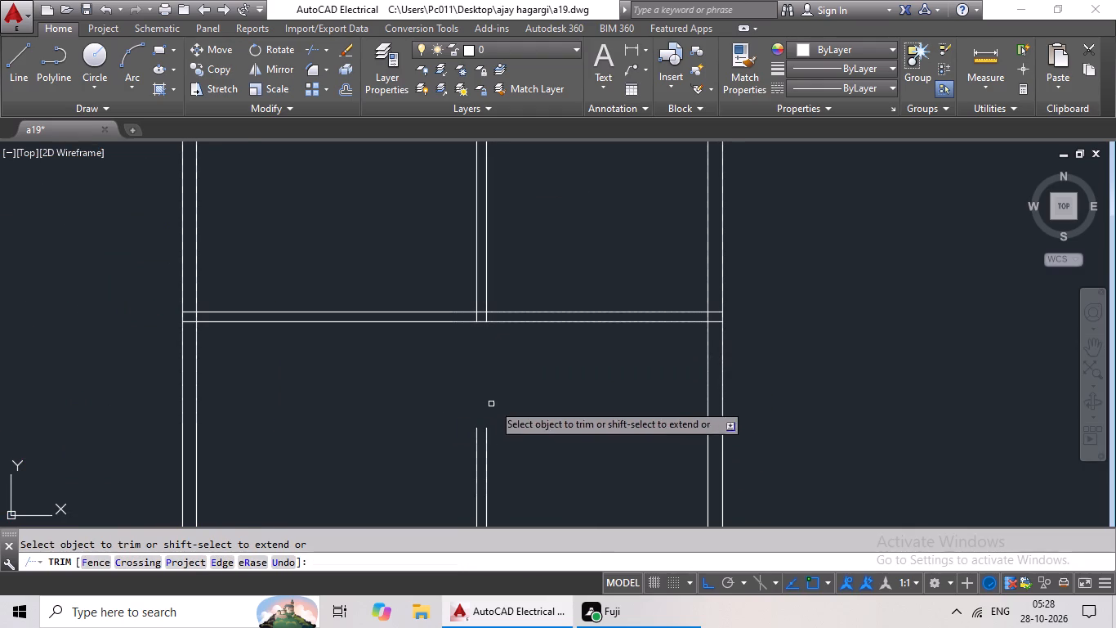
pyautogui.moveTo(520, 392); pyautogui.dragTo(522, 295, button='middle')
pyautogui.moveTo(569, 347); pyautogui.dragTo(442, 444)
pyautogui.moveTo(442, 444); pyautogui.dragTo(457, 432)
pyautogui.scroll(-1, 520, 374)
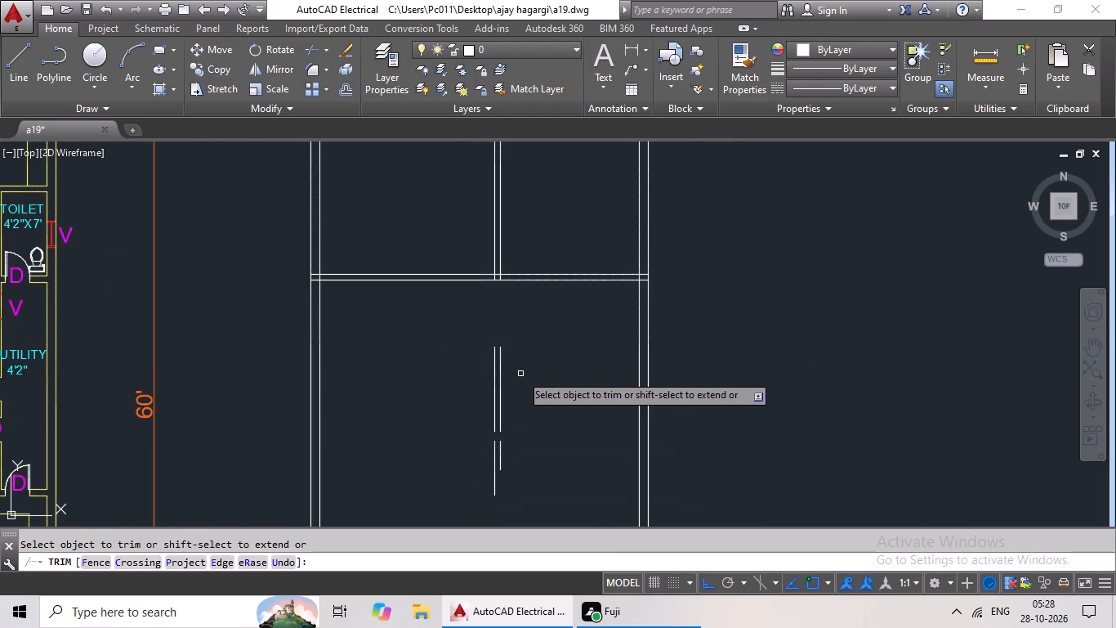
pyautogui.press('Escape')
pyautogui.press('Escape')
# Erase the leftover middle partition line pieces below the new horizontal wall.
pyautogui.moveTo(555, 330); pyautogui.dragTo(519, 492)
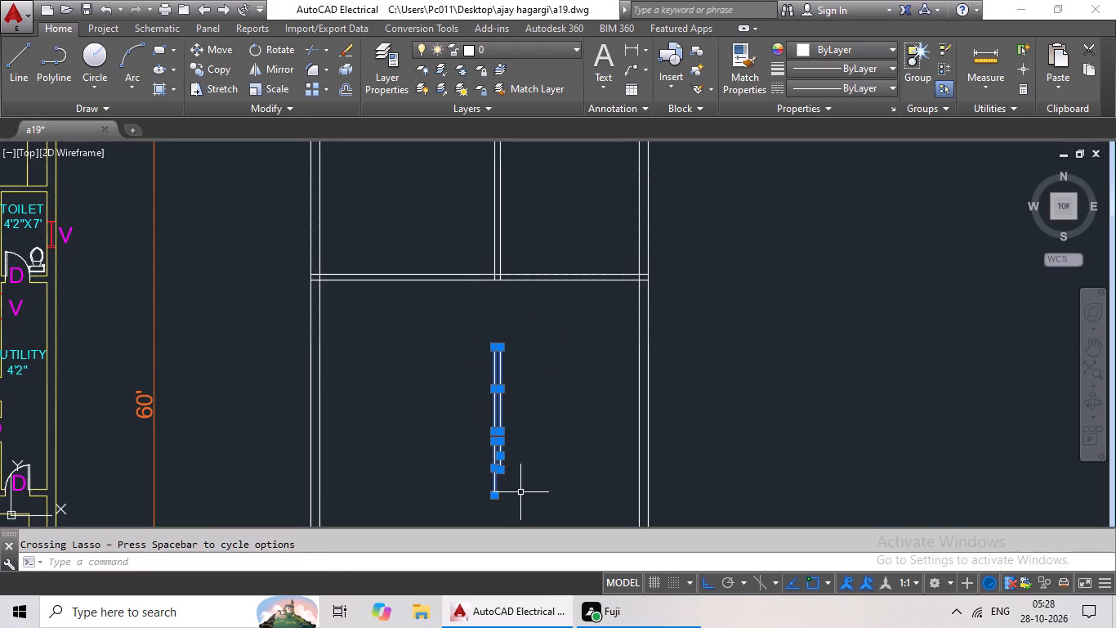
pyautogui.press('Delete')
pyautogui.scroll(-2, 577, 369)
pyautogui.moveTo(575, 366); pyautogui.dragTo(500, 400, button='middle')
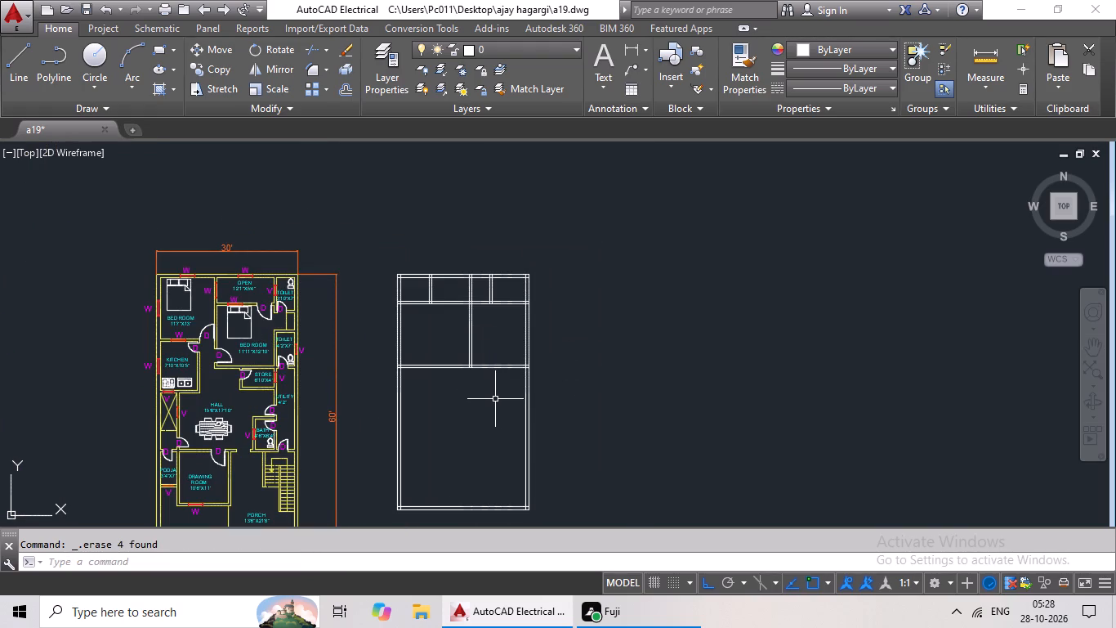
pyautogui.press('Escape')
pyautogui.press('Escape')
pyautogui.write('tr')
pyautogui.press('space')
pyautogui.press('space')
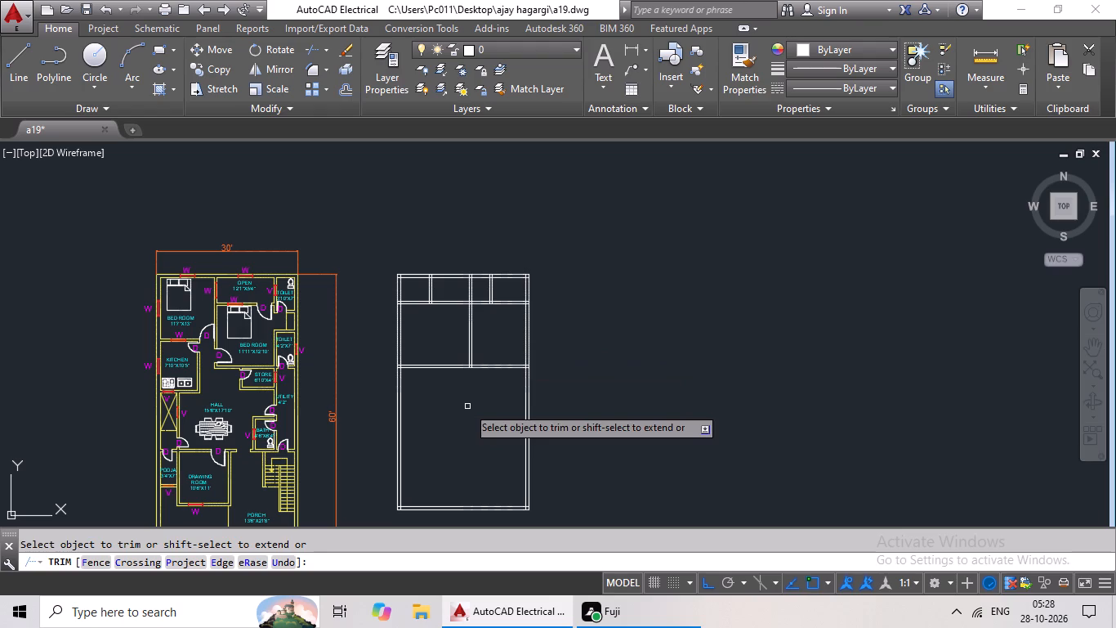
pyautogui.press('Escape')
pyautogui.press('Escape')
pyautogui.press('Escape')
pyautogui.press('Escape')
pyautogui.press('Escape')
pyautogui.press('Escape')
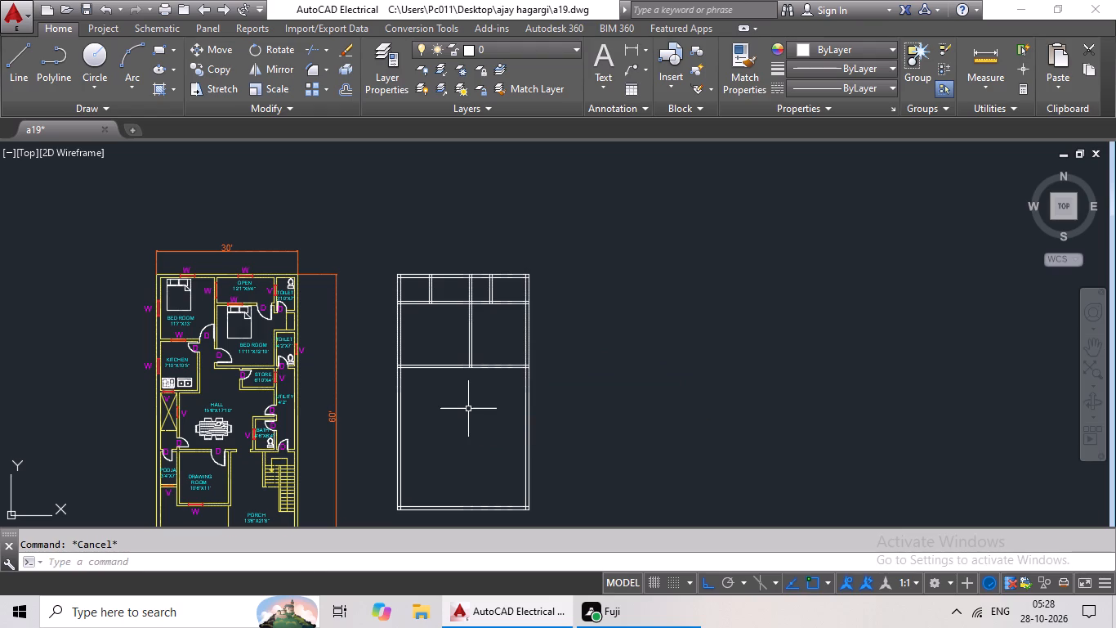
# Offset the lower line of the second horizontal partition wall 22'3" downward.
pyautogui.press('o')
pyautogui.press('Return')
pyautogui.press('2')
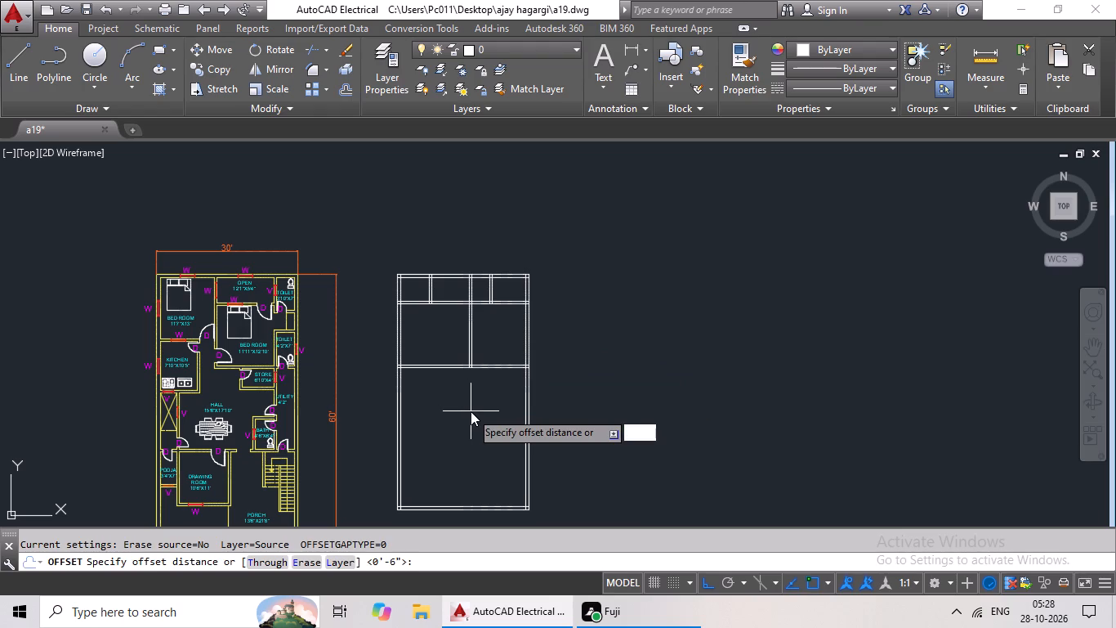
pyautogui.press('3')
pyautogui.press('BackSpace')
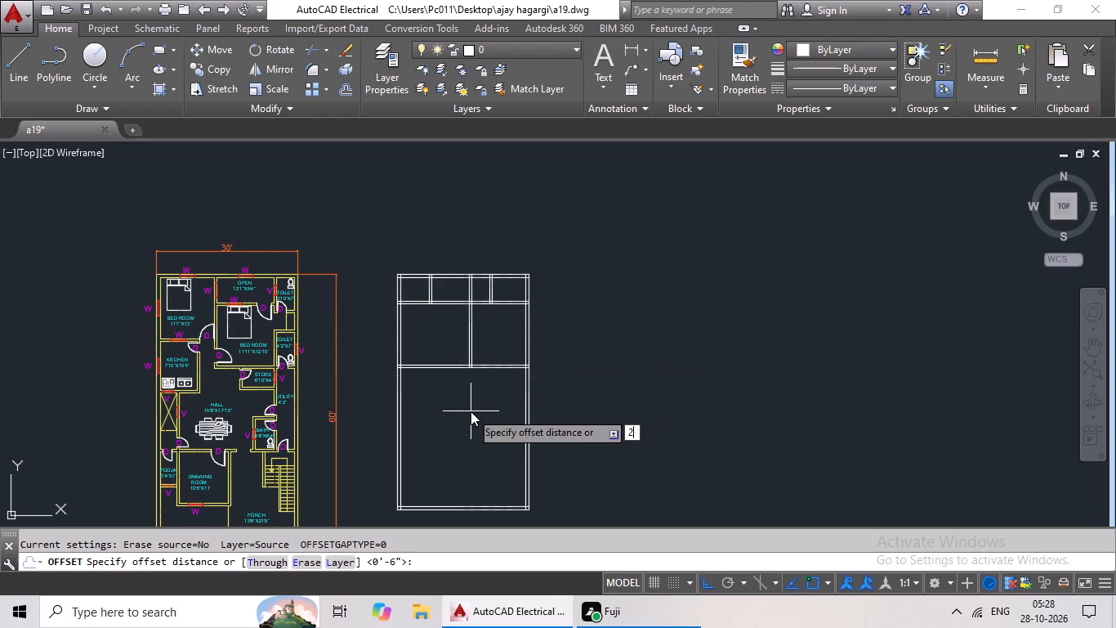
pyautogui.write('2\'3"')
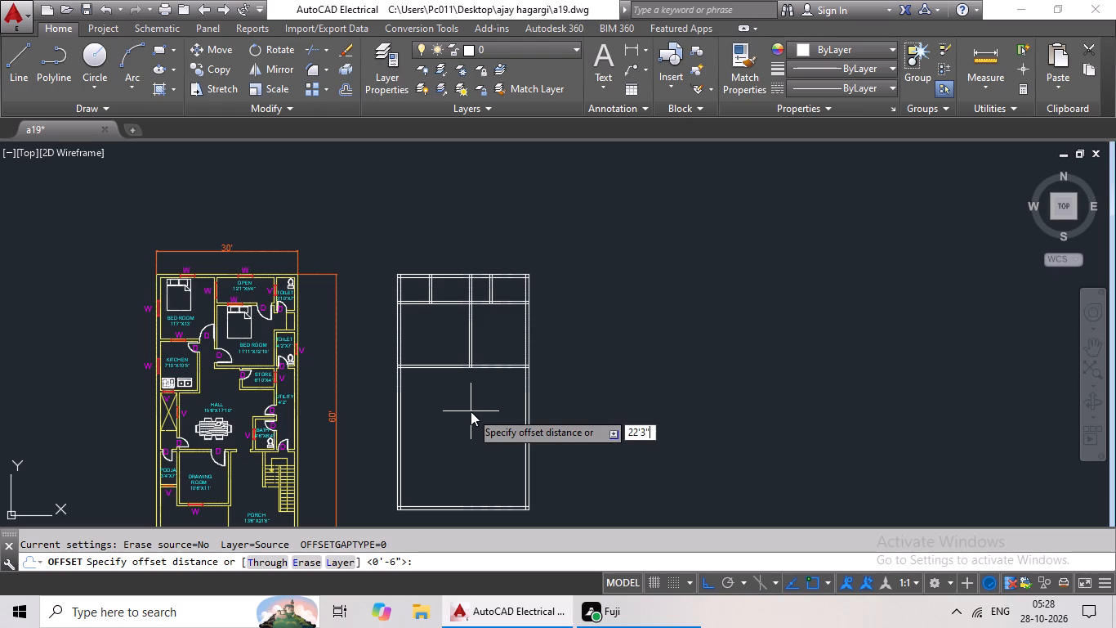
pyautogui.press('Return')
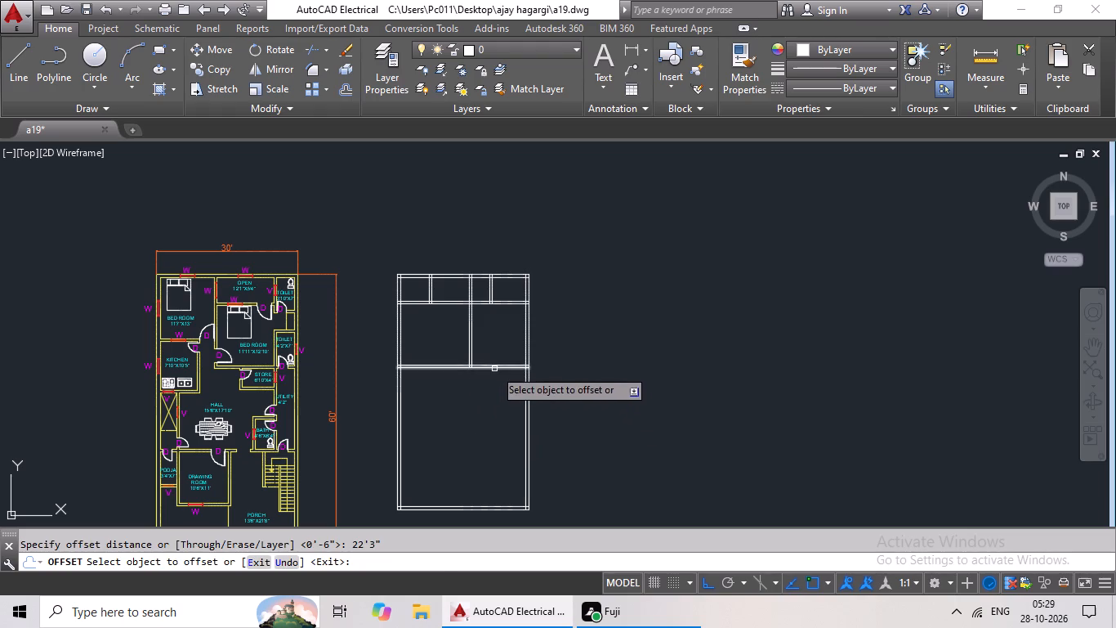
pyautogui.moveTo(494, 369); pyautogui.dragTo(495, 383)
pyautogui.click(498, 408)
pyautogui.press('Escape')
pyautogui.press('Escape')
pyautogui.press('Escape')
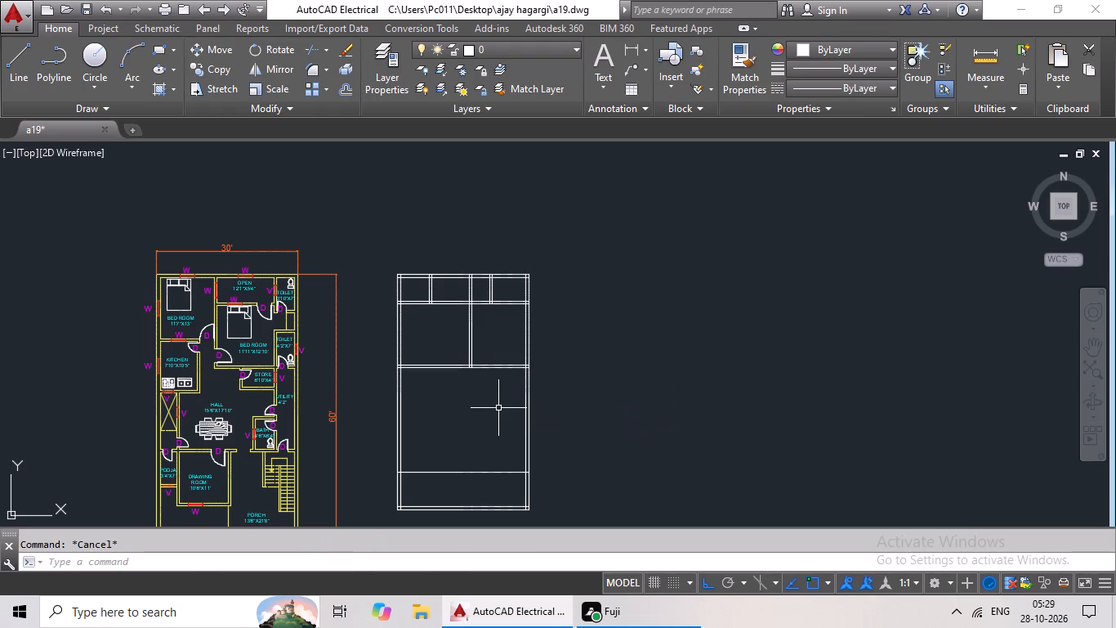
pyautogui.press('Escape')
pyautogui.press('Escape')
pyautogui.press('Escape')
pyautogui.press('Escape')
pyautogui.press('Escape')
pyautogui.press('Escape')
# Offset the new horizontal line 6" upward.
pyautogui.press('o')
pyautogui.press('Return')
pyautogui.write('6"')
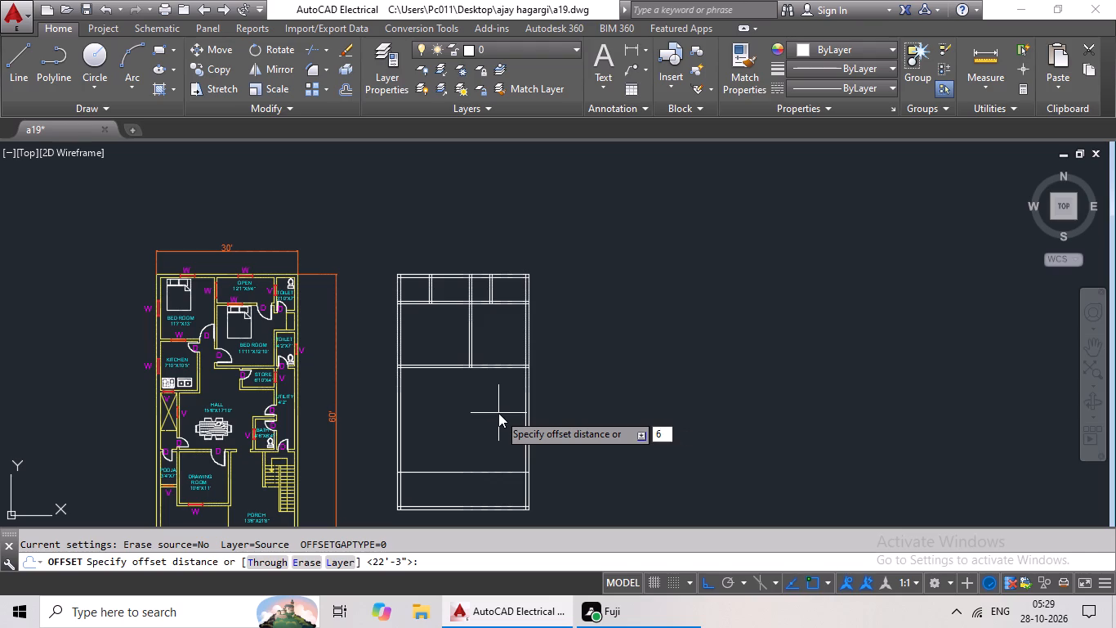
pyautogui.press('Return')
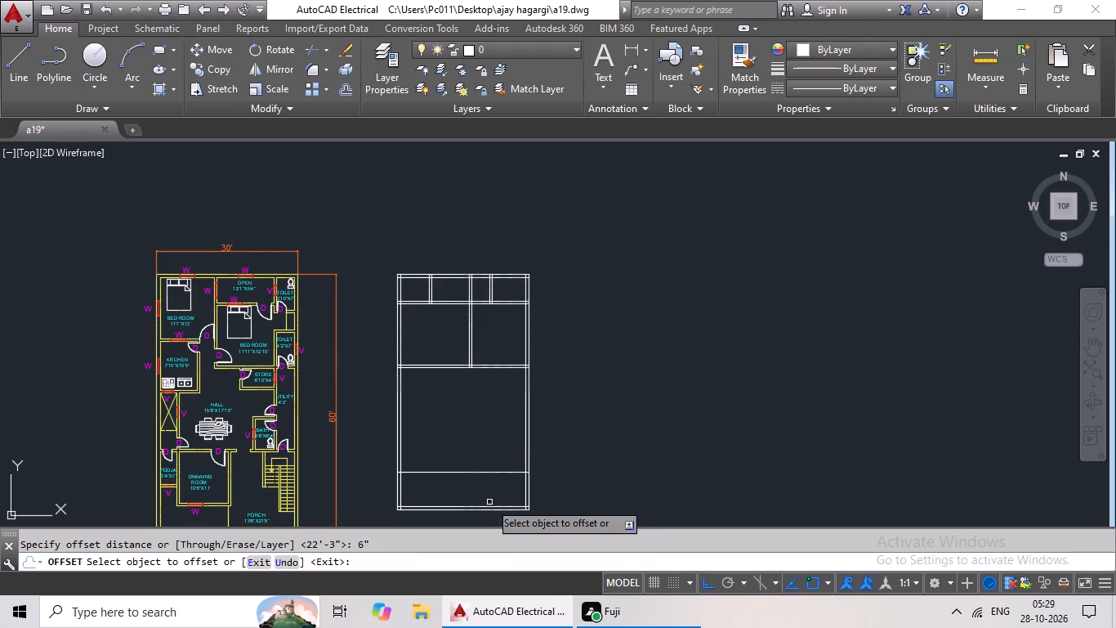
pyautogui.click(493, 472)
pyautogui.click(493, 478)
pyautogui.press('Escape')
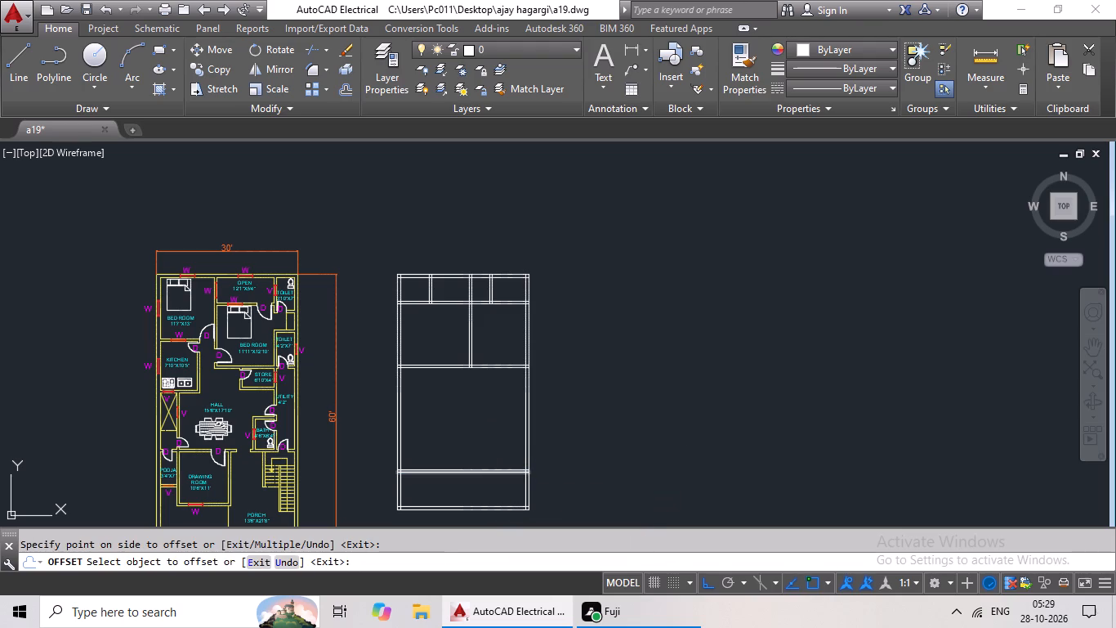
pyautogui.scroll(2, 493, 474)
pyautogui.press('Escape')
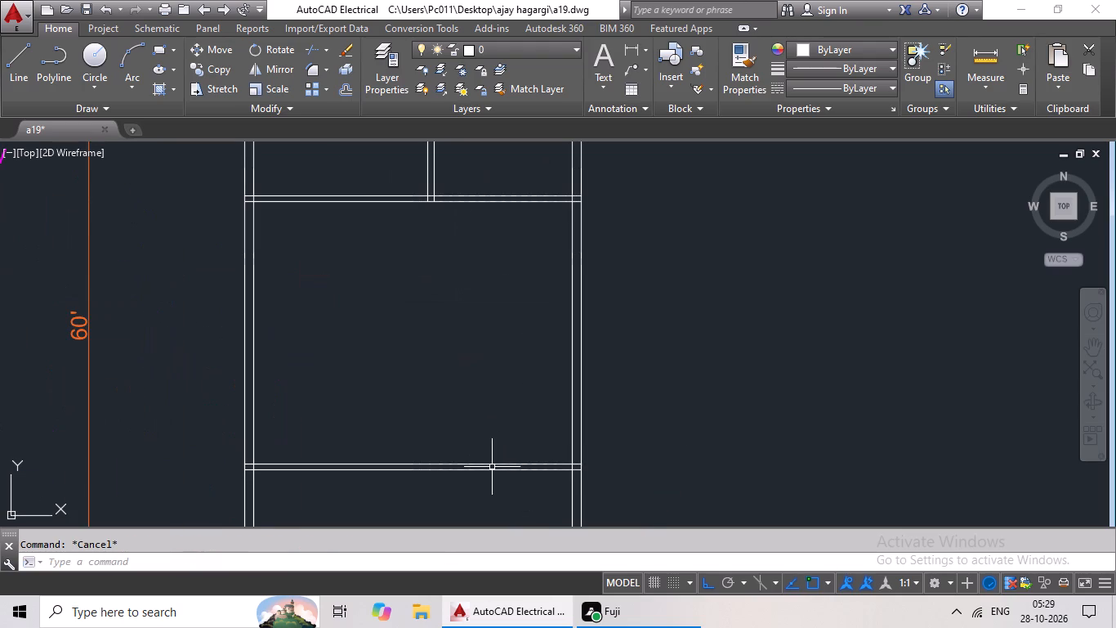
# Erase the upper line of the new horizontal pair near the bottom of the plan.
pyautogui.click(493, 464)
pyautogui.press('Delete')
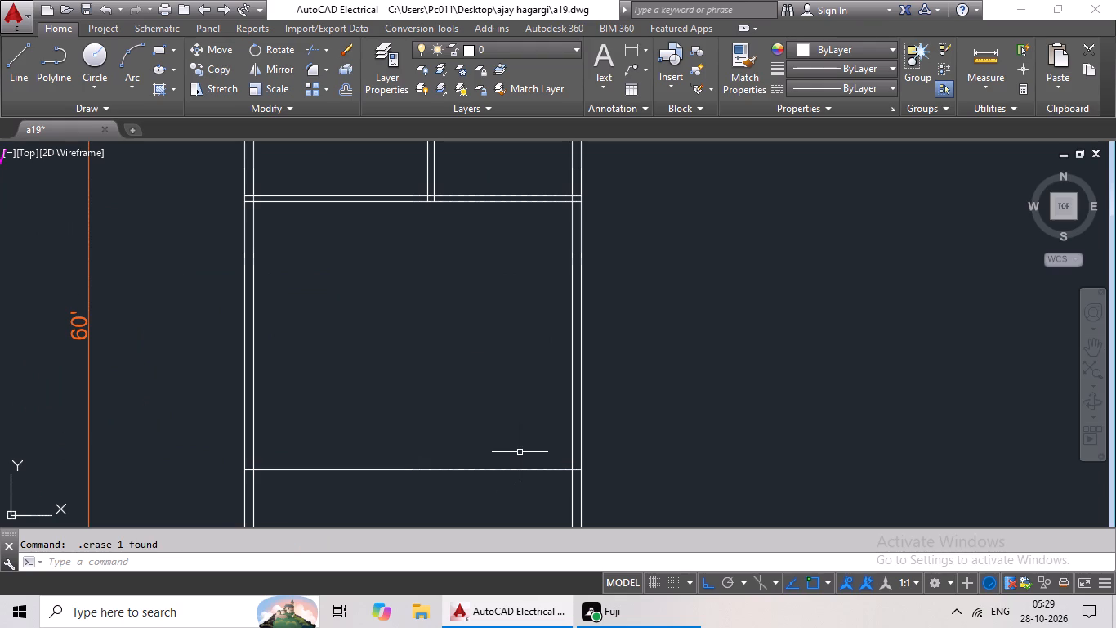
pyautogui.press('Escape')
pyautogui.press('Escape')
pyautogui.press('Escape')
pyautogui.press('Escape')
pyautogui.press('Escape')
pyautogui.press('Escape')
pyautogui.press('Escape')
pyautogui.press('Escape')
# Offset the remaining lowest partition line 6" downward to form the third horizontal partition wall.
pyautogui.press('o')
pyautogui.press('Return')
pyautogui.press('6')
pyautogui.hotkey('shift', '"')
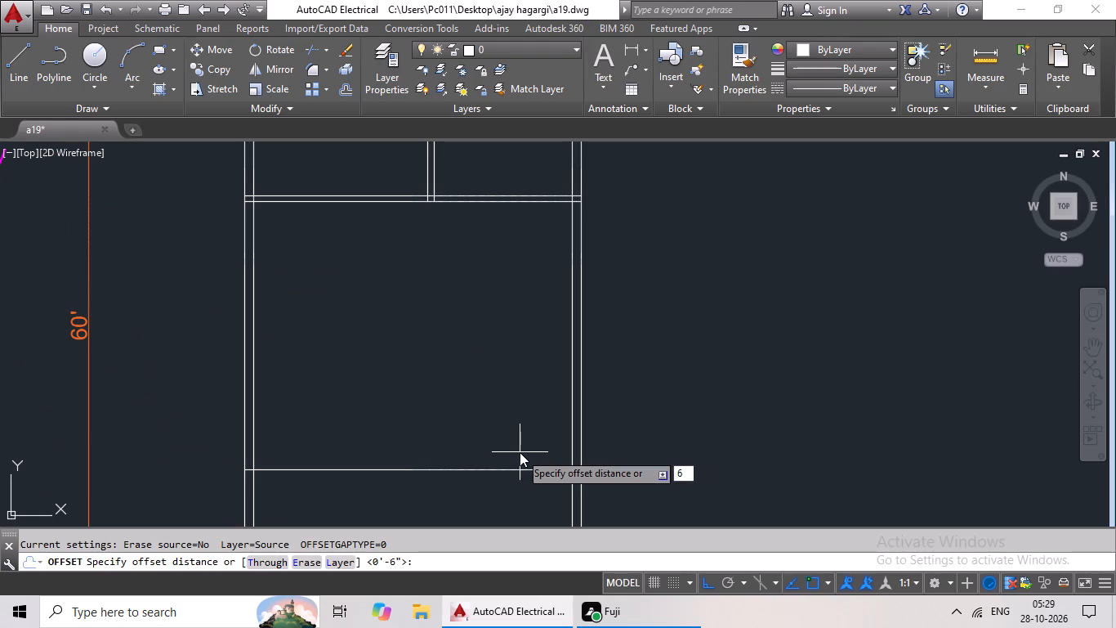
pyautogui.press('Return')
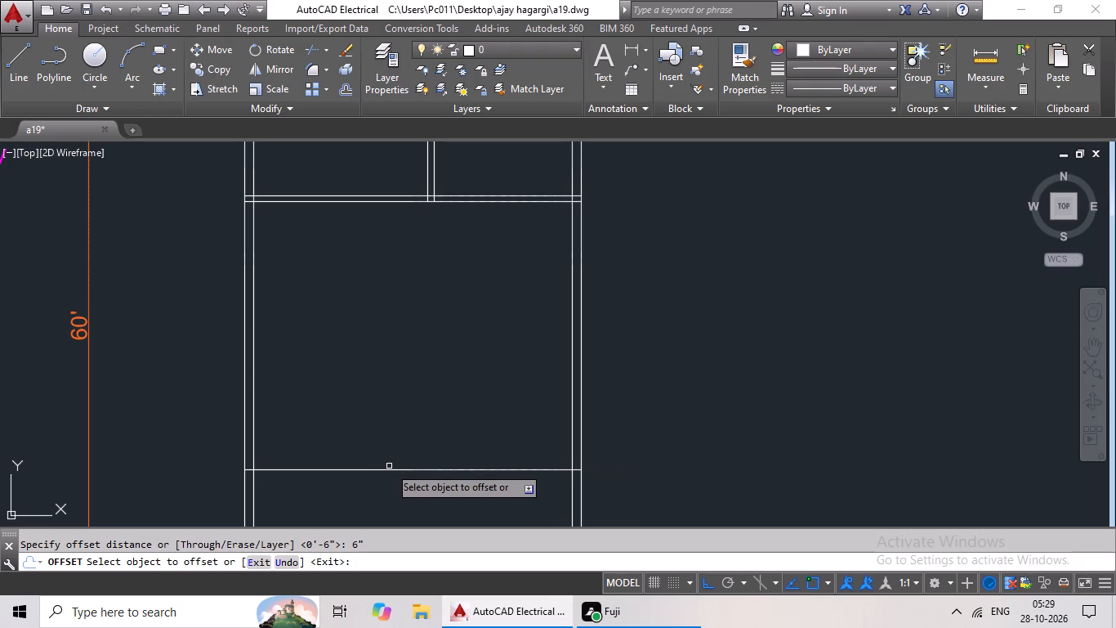
pyautogui.click(393, 471)
pyautogui.click(386, 491)
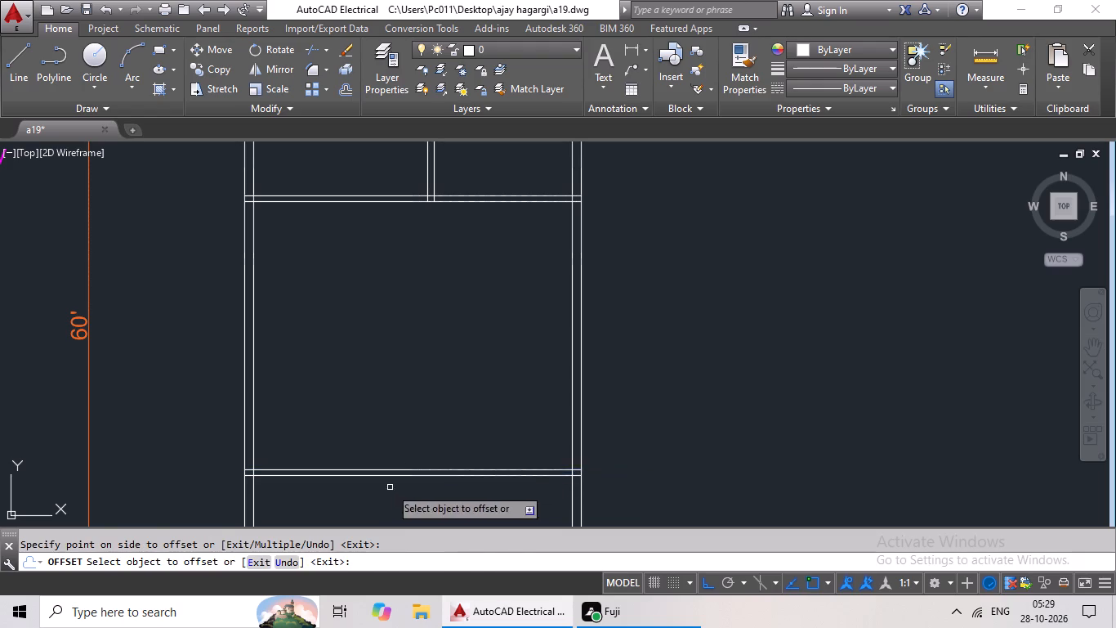
pyautogui.scroll(-2, 432, 433)
pyautogui.moveTo(444, 410); pyautogui.dragTo(394, 422, button='middle')
pyautogui.press('Escape')
pyautogui.press('Escape')
pyautogui.press('Escape')
pyautogui.press('Escape')
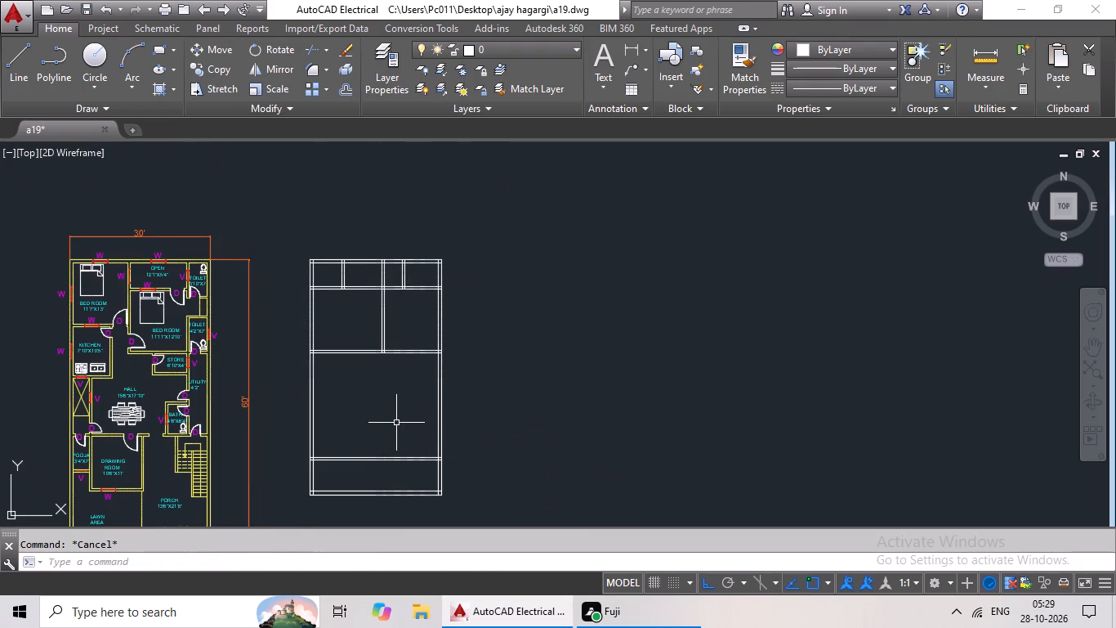
pyautogui.press('Escape')
pyautogui.press('Escape')
pyautogui.press('Escape')
pyautogui.press('Escape')
pyautogui.press('Escape')
pyautogui.press('Escape')
pyautogui.press('Escape')
pyautogui.press('Escape')
pyautogui.press('Escape')
pyautogui.press('Escape')
pyautogui.press('Escape')
pyautogui.press('Escape')
pyautogui.press('Escape')
pyautogui.press('Escape')
# Offset the inner line of the right outer wall 5' to the left, into the plan.
pyautogui.press('o')
pyautogui.press('Return')
pyautogui.write("5'")
pyautogui.press('Return')
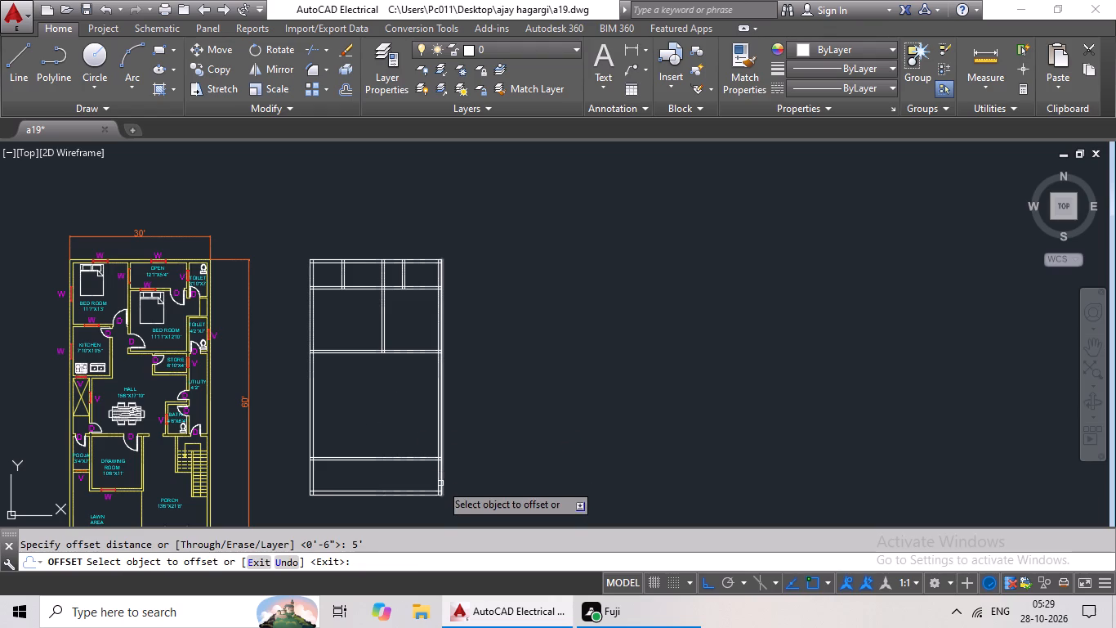
pyautogui.scroll(3, 440, 482)
pyautogui.moveTo(426, 473); pyautogui.dragTo(391, 480)
pyautogui.click(351, 483)
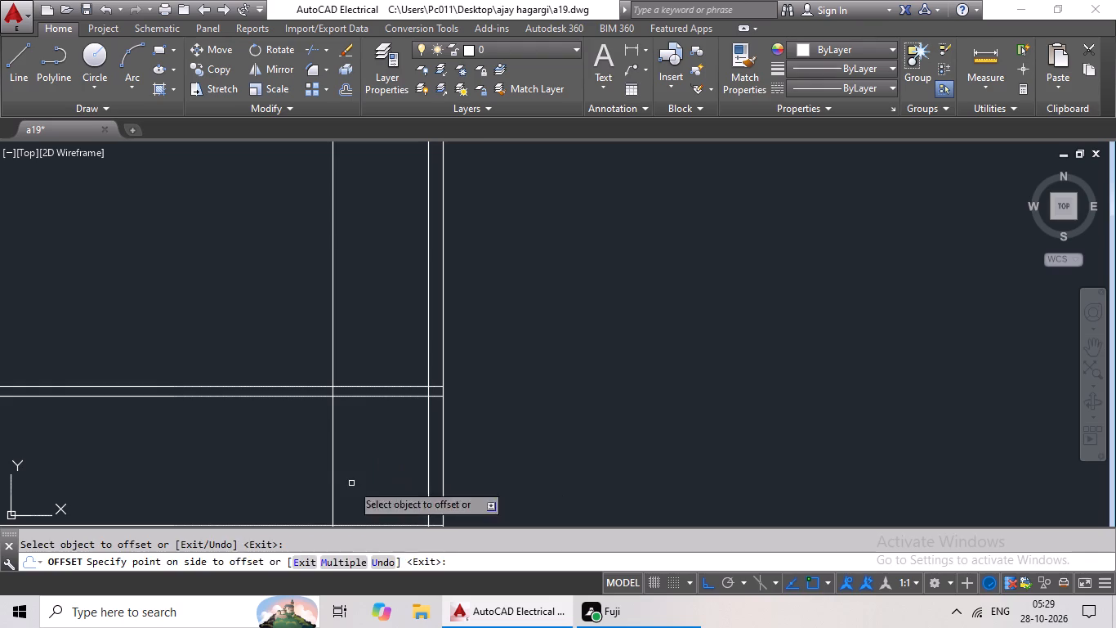
pyautogui.press('Escape')
pyautogui.press('Escape')
# Offset the new vertical line 6" to the left to form a vertical partition wall.
pyautogui.press('o')
pyautogui.press('Return')
pyautogui.press('6')
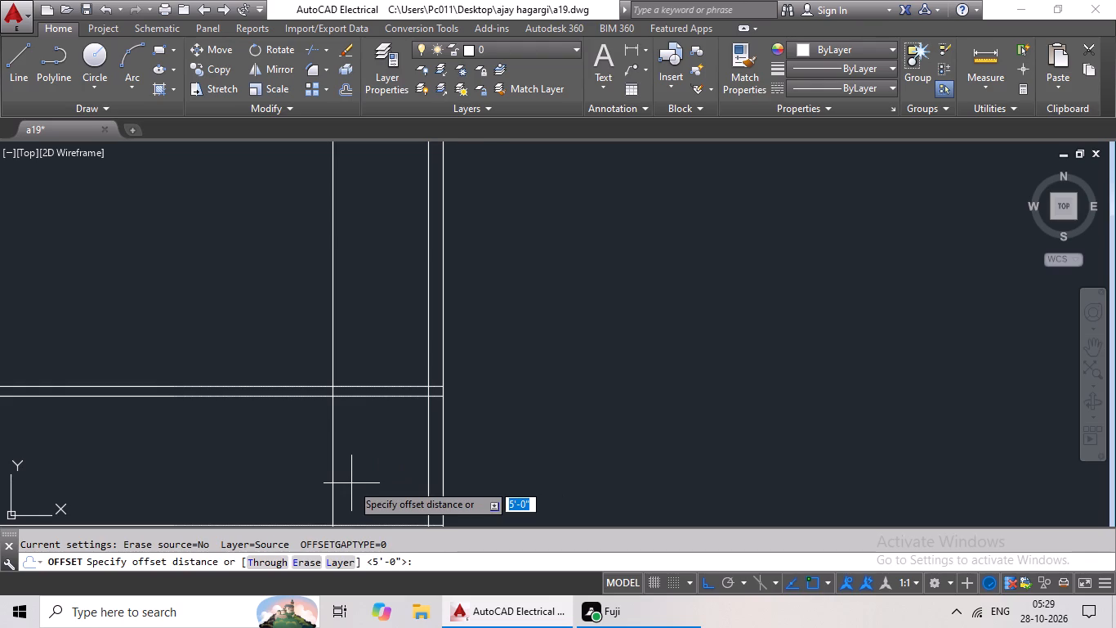
pyautogui.hotkey('shift', '"')
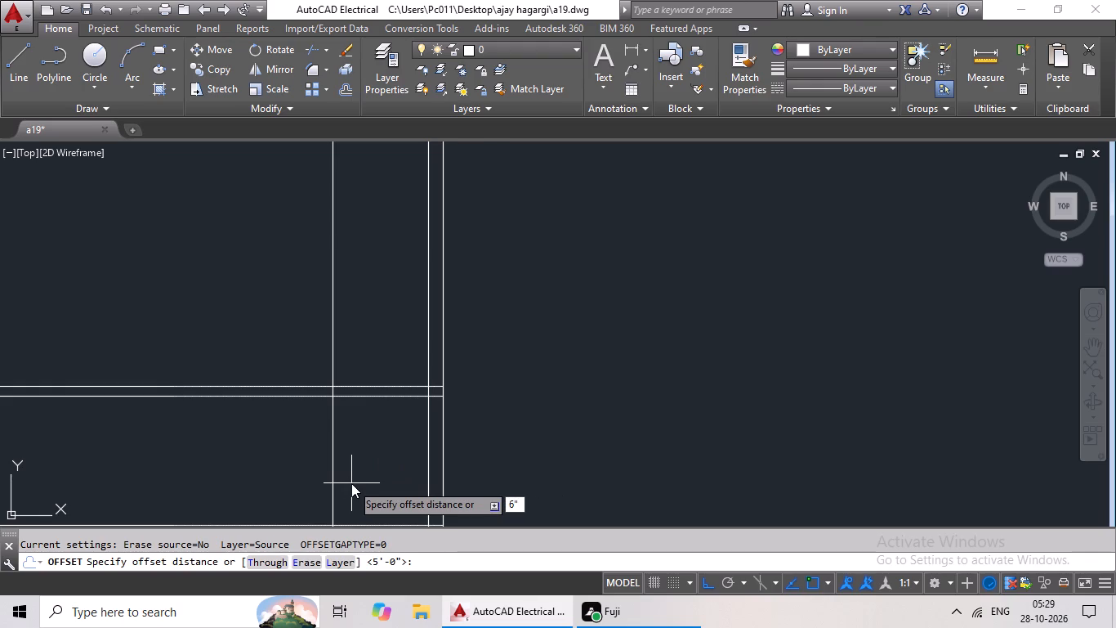
pyautogui.press('Return')
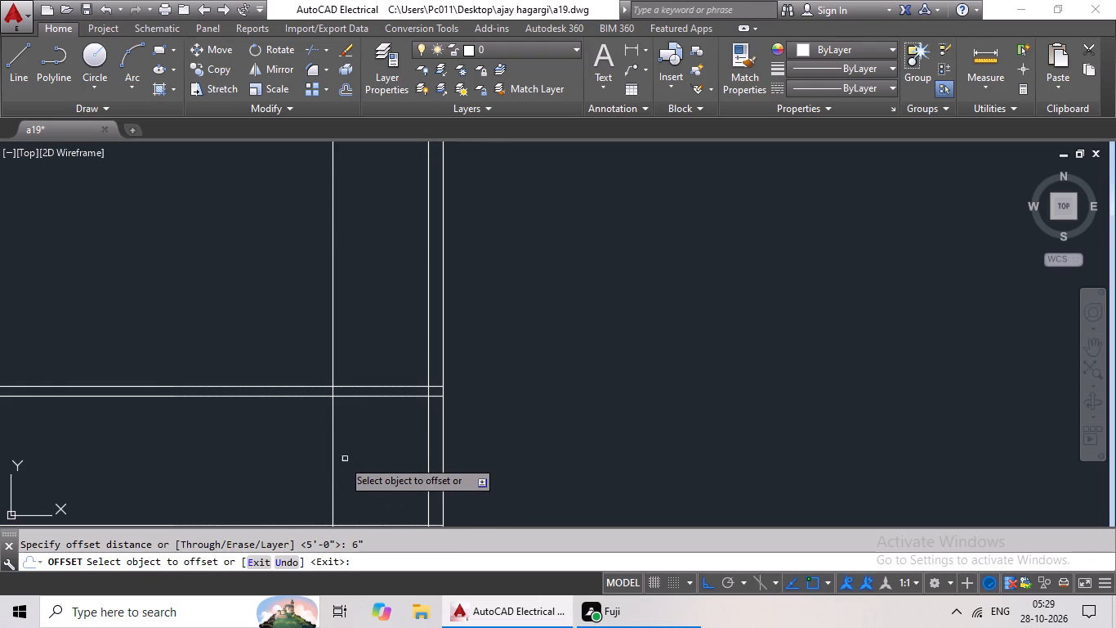
pyautogui.click(331, 464)
pyautogui.click(301, 471)
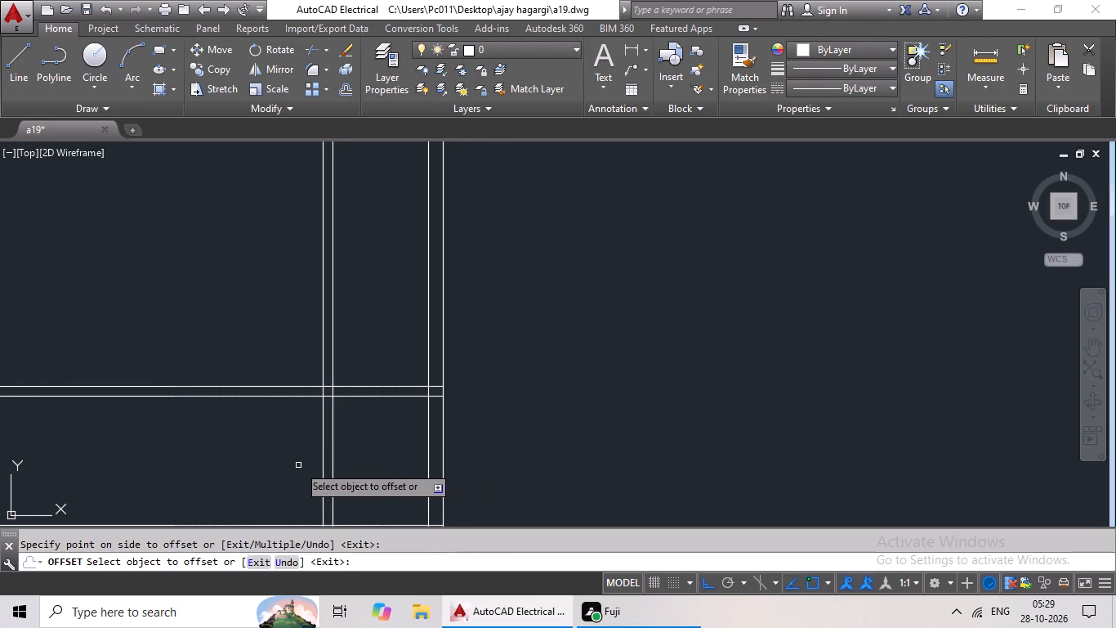
pyautogui.press('Escape')
pyautogui.press('Escape')
# Trim away both lines of the new vertical partition above the third horizontal partition wall.
pyautogui.write('tr')
pyautogui.press('space')
pyautogui.press('space')
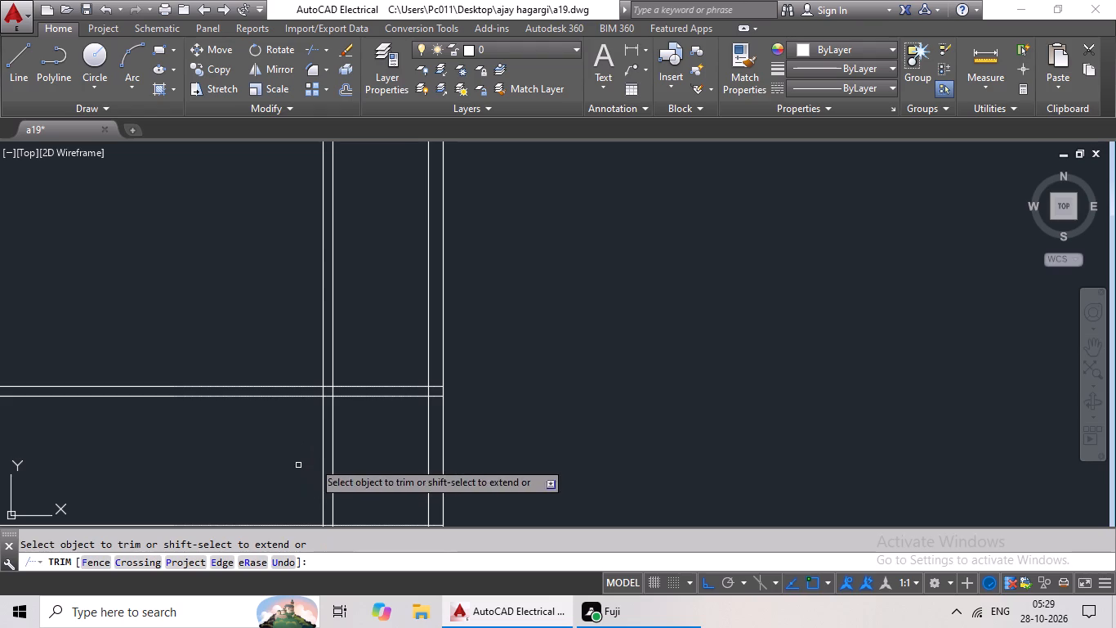
pyautogui.scroll(2, 360, 332)
pyautogui.moveTo(361, 327); pyautogui.dragTo(187, 404)
pyautogui.click(187, 404)
pyautogui.scroll(-4, 289, 376)
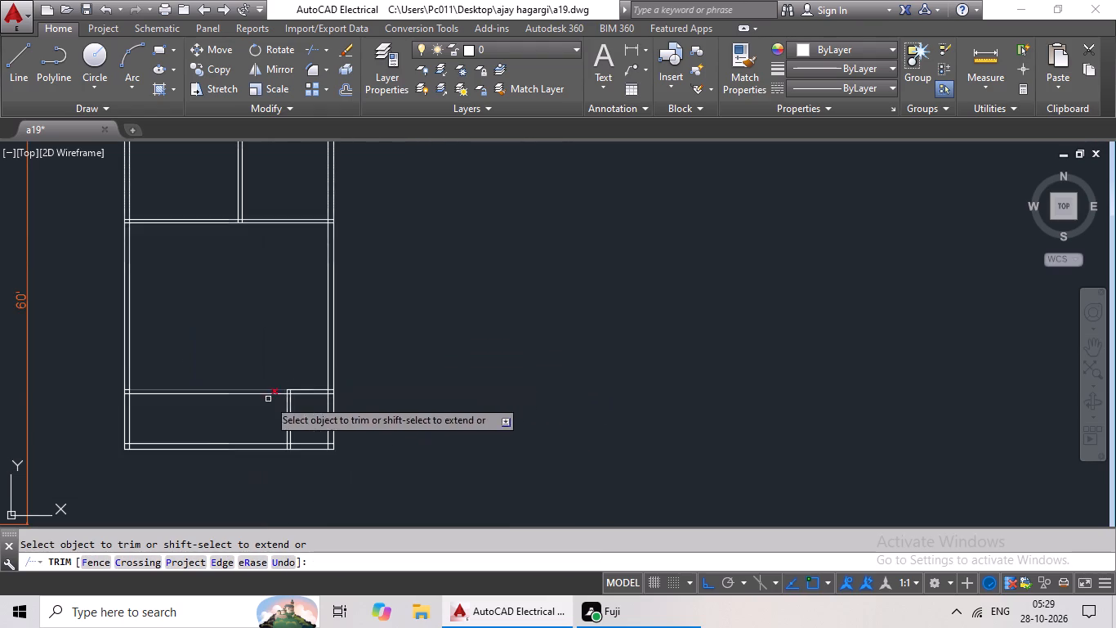
pyautogui.moveTo(230, 428); pyautogui.dragTo(346, 398, button='middle')
pyautogui.press('Escape')
pyautogui.press('Escape')
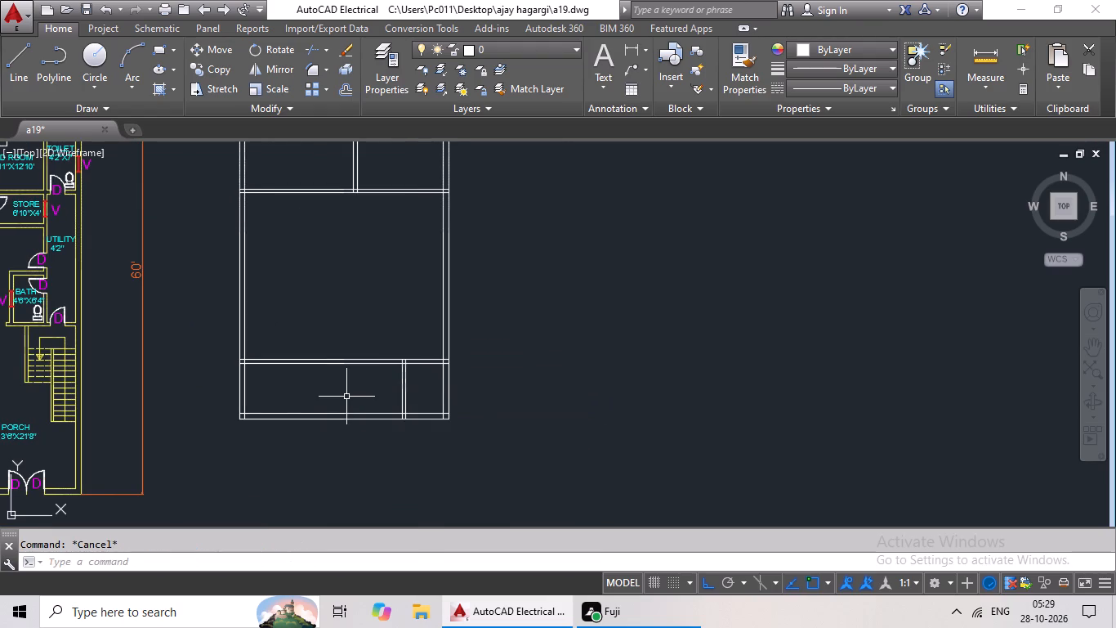
# Offset the left line of the short vertical partition in the bottom strip 11'4" to the left.
pyautogui.press('o')
pyautogui.press('Return')
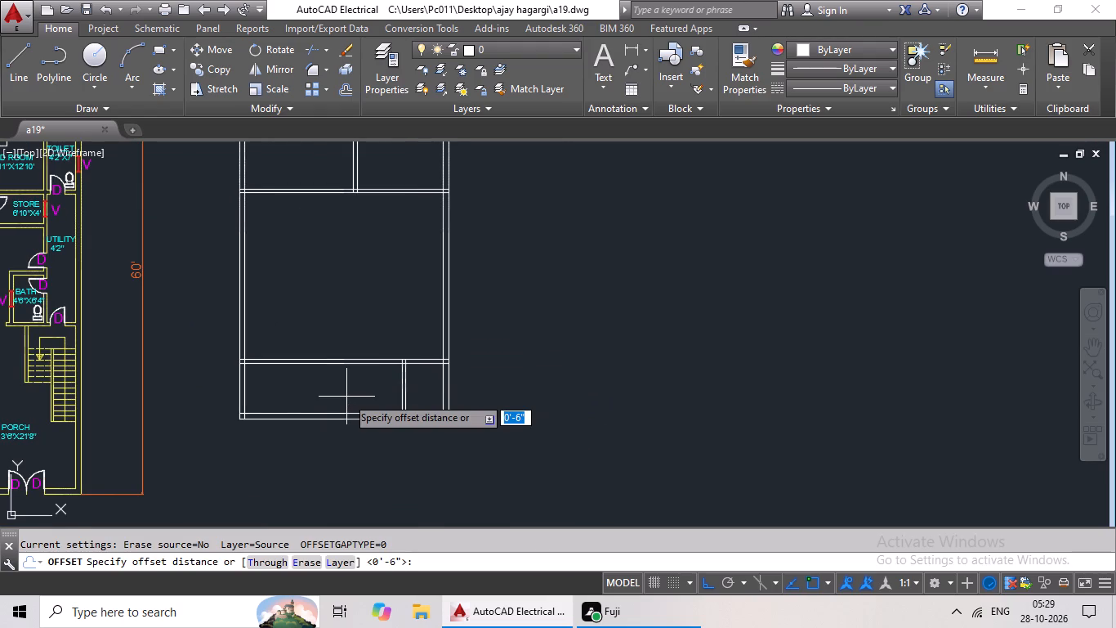
pyautogui.write("11'4")
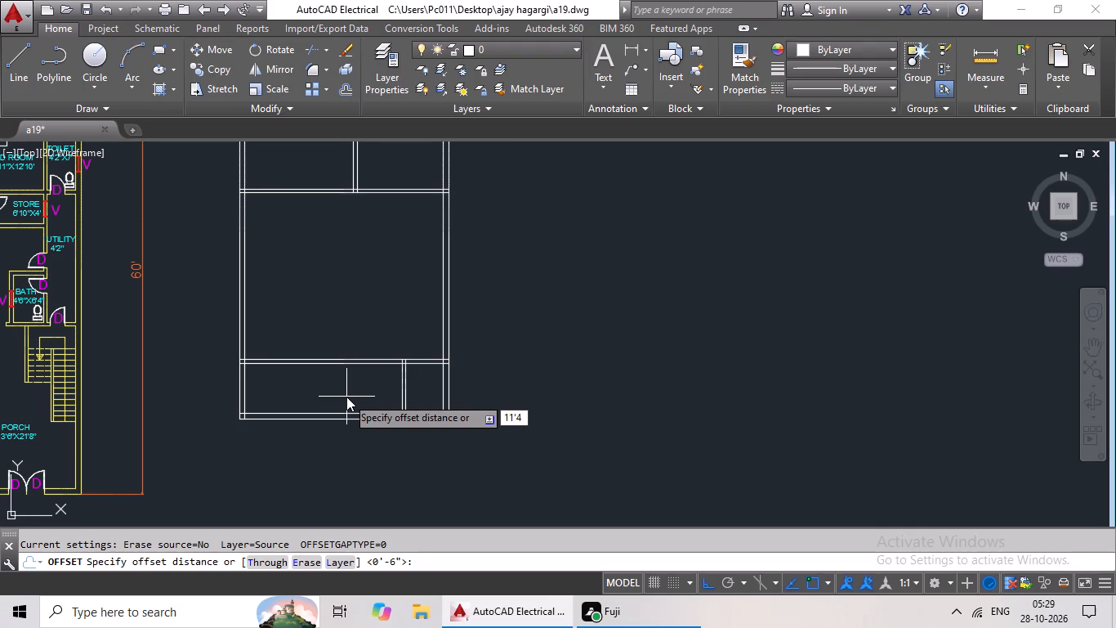
pyautogui.hotkey('shift', '"')
pyautogui.press('Return')
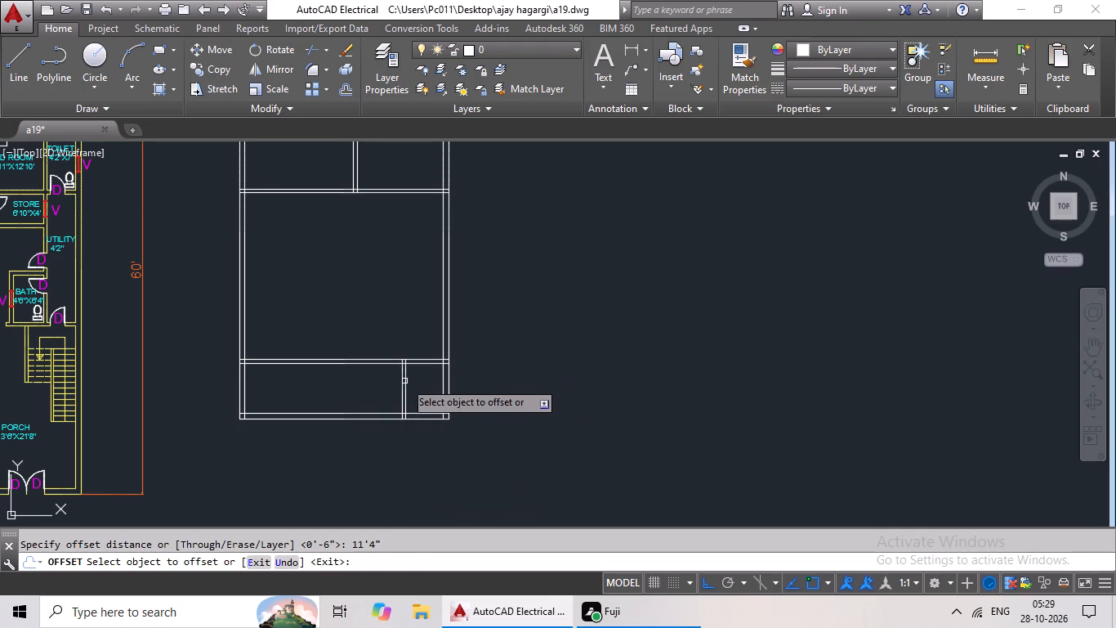
pyautogui.click(401, 384)
pyautogui.click(343, 389)
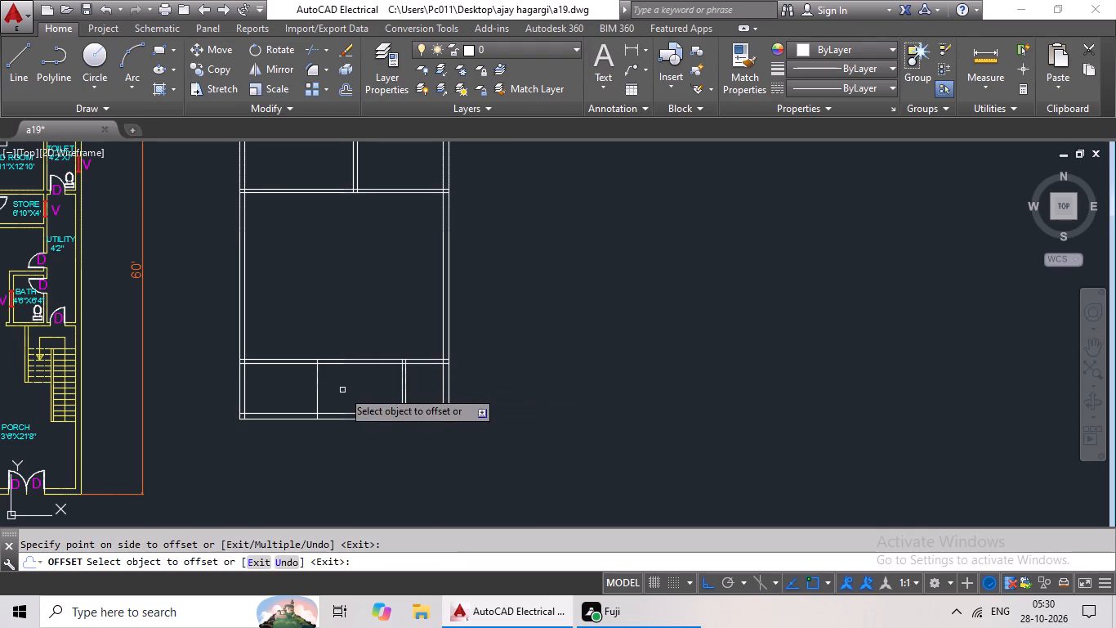
pyautogui.press('Escape')
pyautogui.press('Escape')
# Offset the new vertical line in the bottom strip 6" to the left to form a partition wall.
pyautogui.press('o')
pyautogui.press('Return')
pyautogui.write('6"')
pyautogui.press('Return')
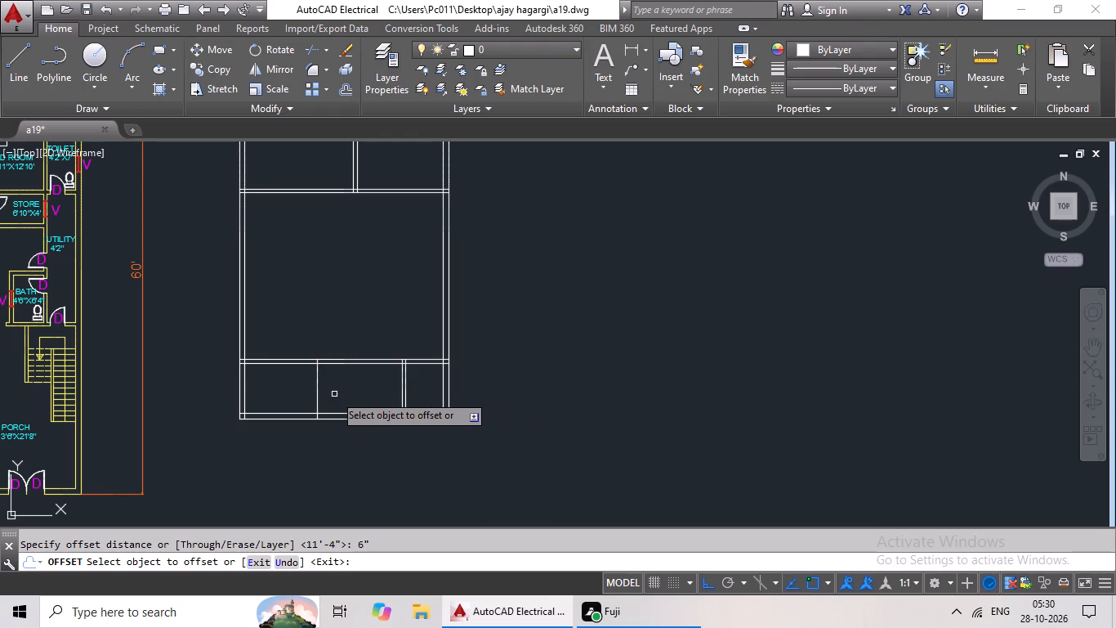
pyautogui.click(317, 403)
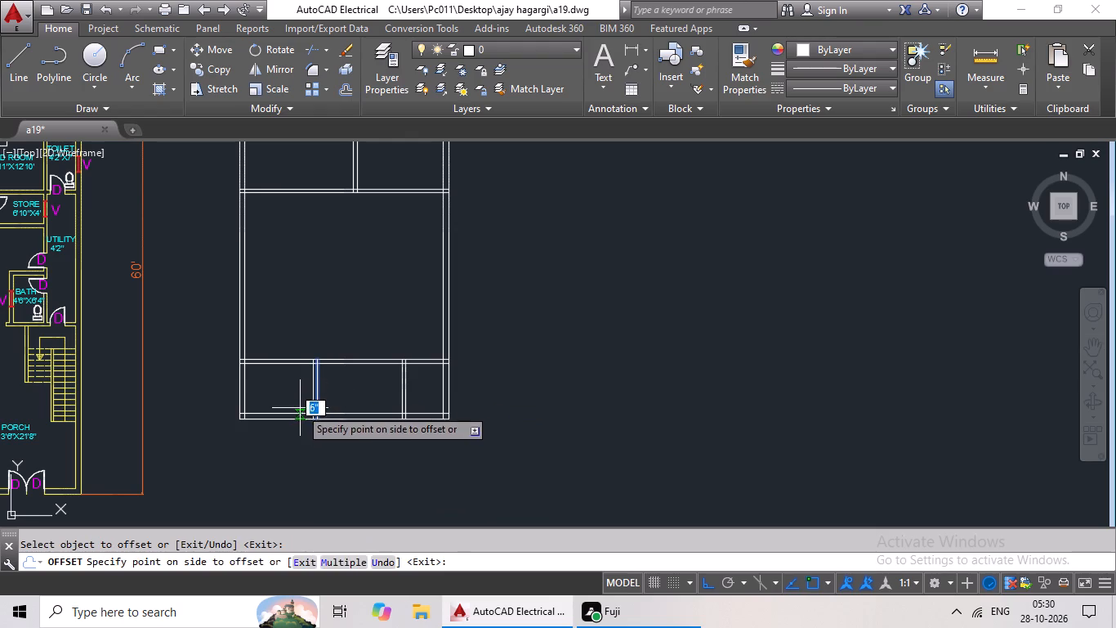
pyautogui.click(300, 408)
pyautogui.press('Escape')
pyautogui.press('Escape')
# Offset the inner line of the left outer wall 11' to the right, into the plan.
pyautogui.moveTo(379, 316); pyautogui.dragTo(361, 373, button='middle')
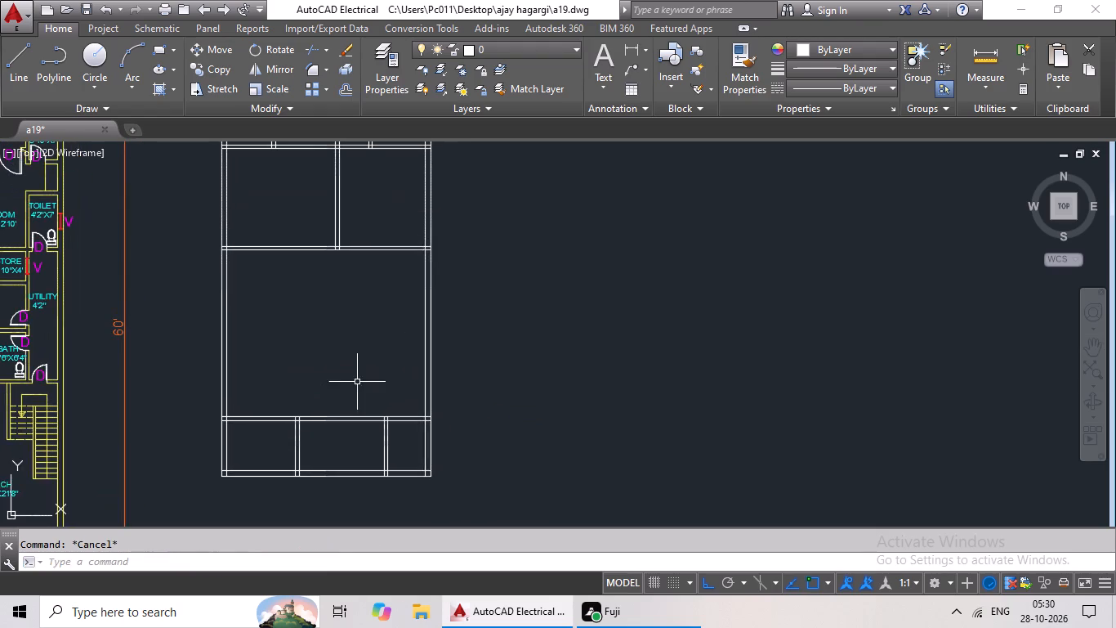
pyautogui.scroll(1, 361, 376)
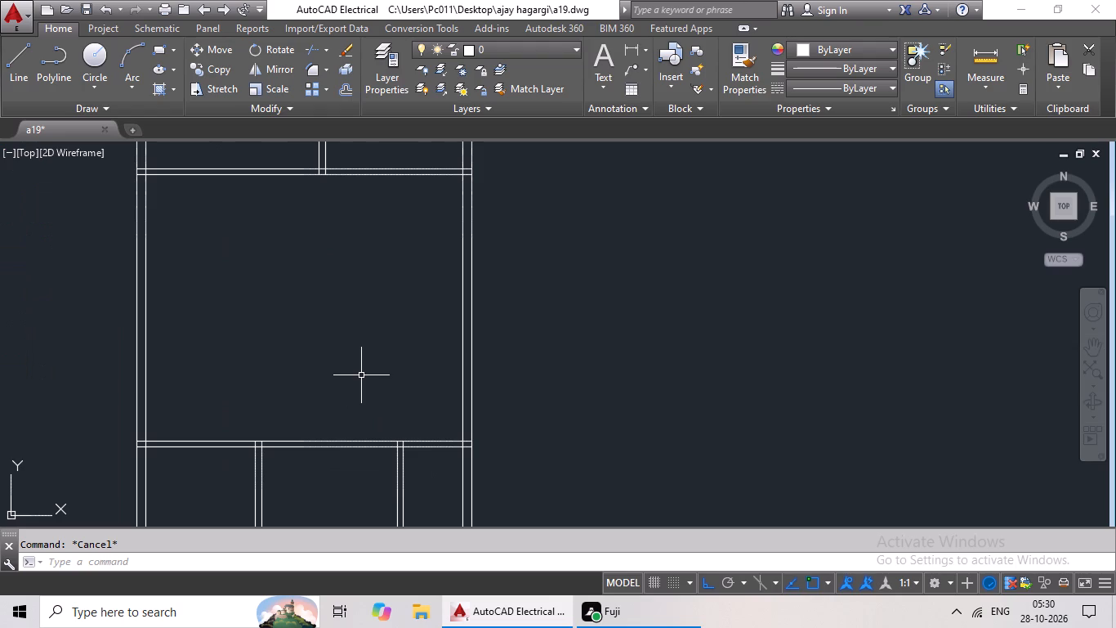
pyautogui.press('Escape')
pyautogui.press('Escape')
pyautogui.press('o')
pyautogui.press('Escape')
pyautogui.press('Escape')
pyautogui.press('Escape')
pyautogui.press('Escape')
pyautogui.press('o')
pyautogui.press('Return')
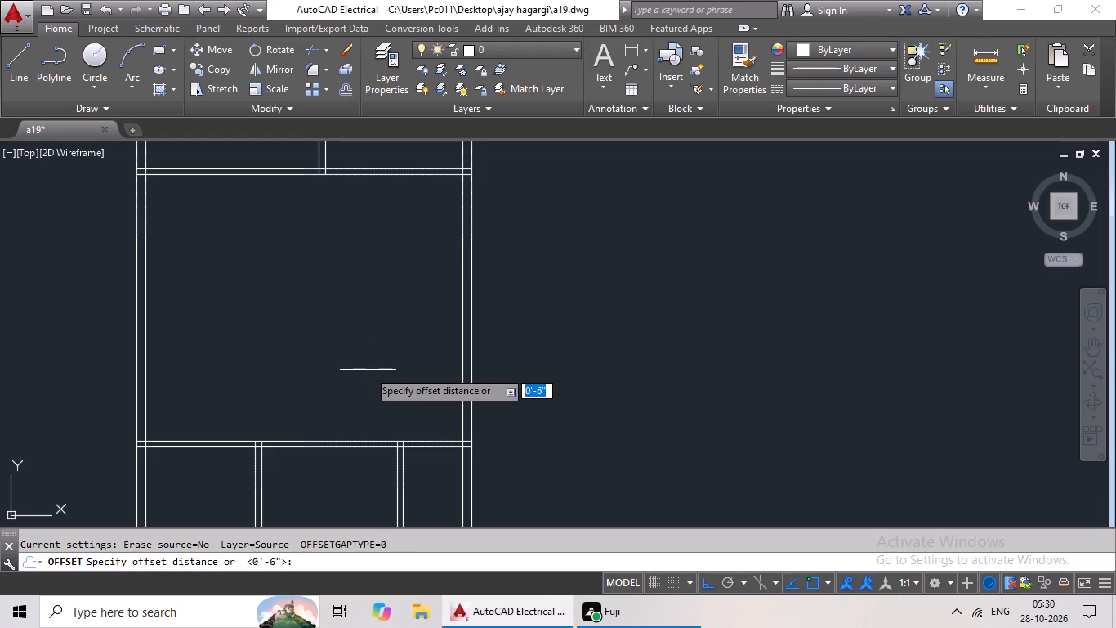
pyautogui.write("11'")
pyautogui.press('Return')
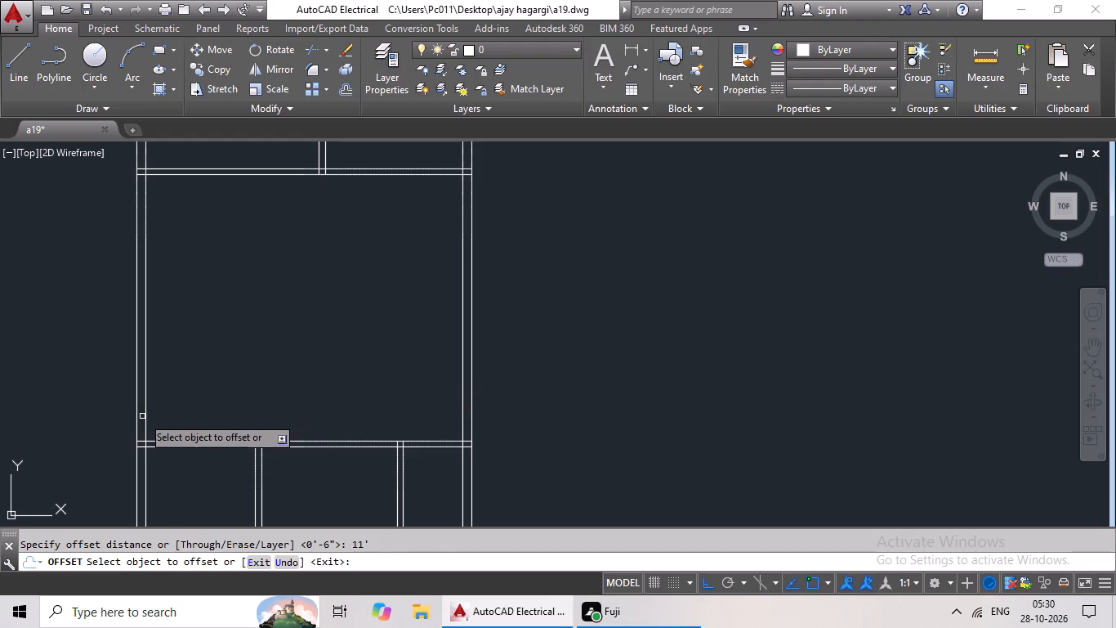
pyautogui.moveTo(144, 411); pyautogui.dragTo(177, 410)
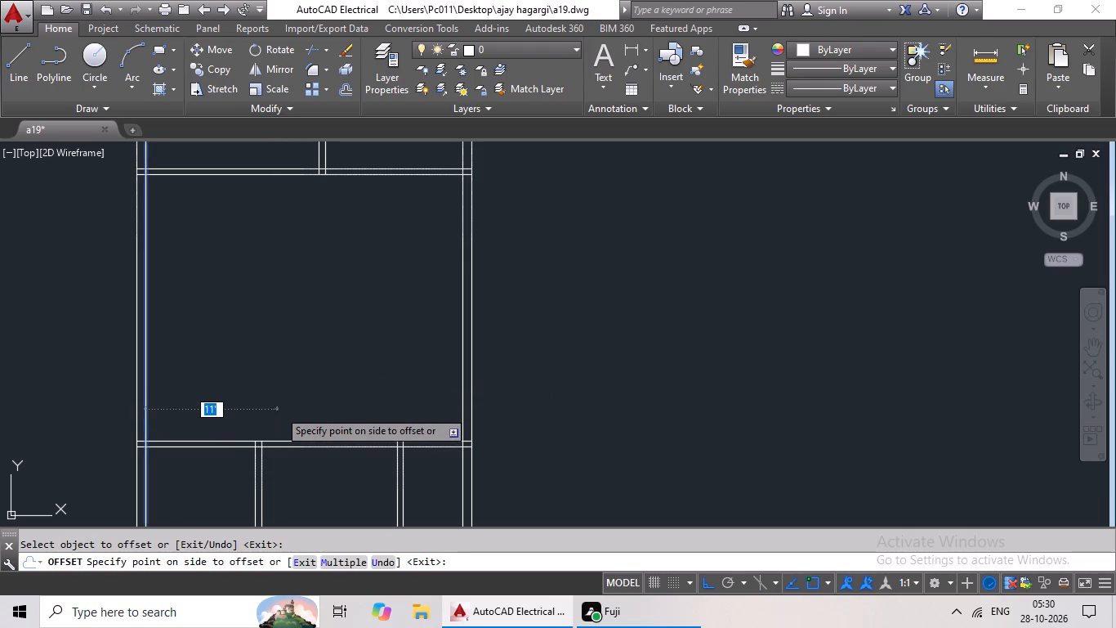
pyautogui.click(279, 410)
pyautogui.press('Escape')
pyautogui.press('Escape')
pyautogui.press('Escape')
pyautogui.press('Escape')
# Offset the new vertical line 6" to the right to form a vertical partition wall.
pyautogui.press('o')
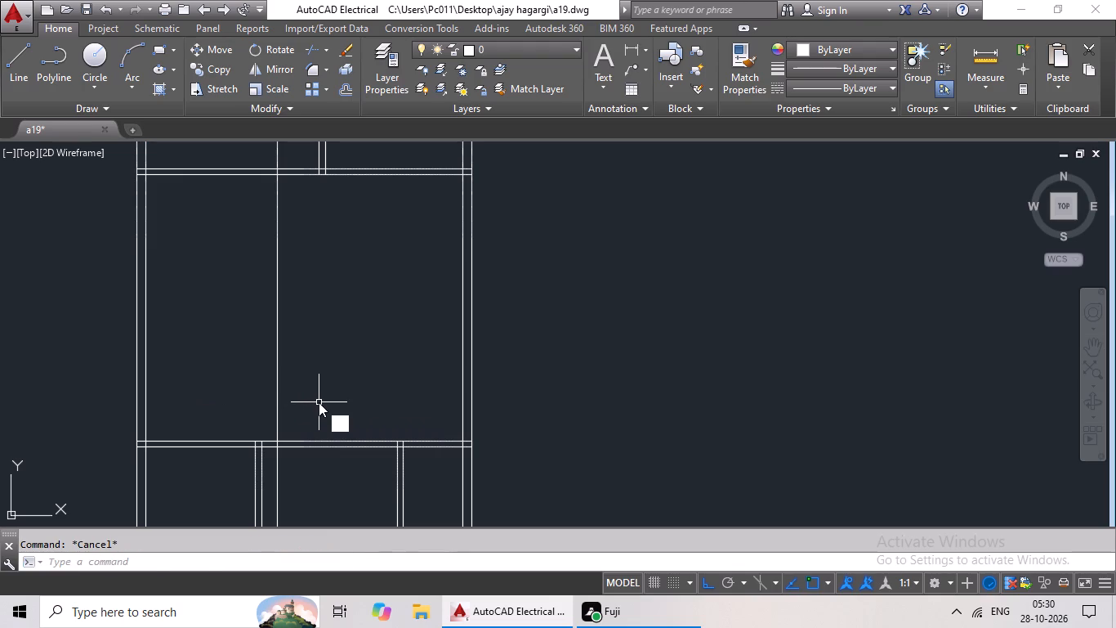
pyautogui.press('Return')
pyautogui.press('6')
pyautogui.hotkey('shift', '"')
pyautogui.press('Return')
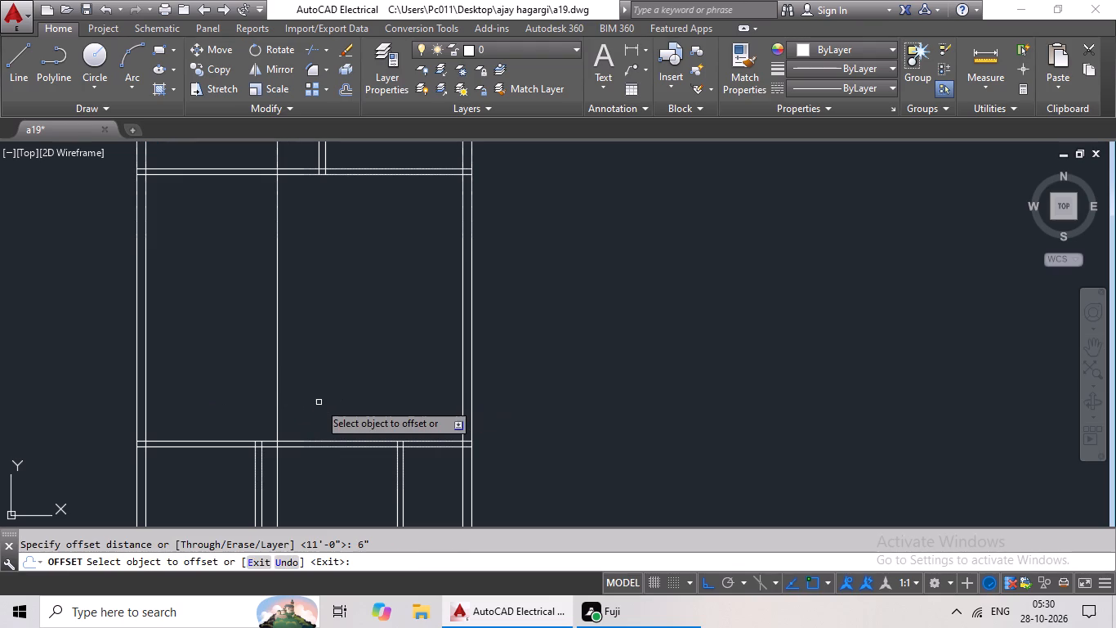
pyautogui.moveTo(277, 412); pyautogui.dragTo(294, 412)
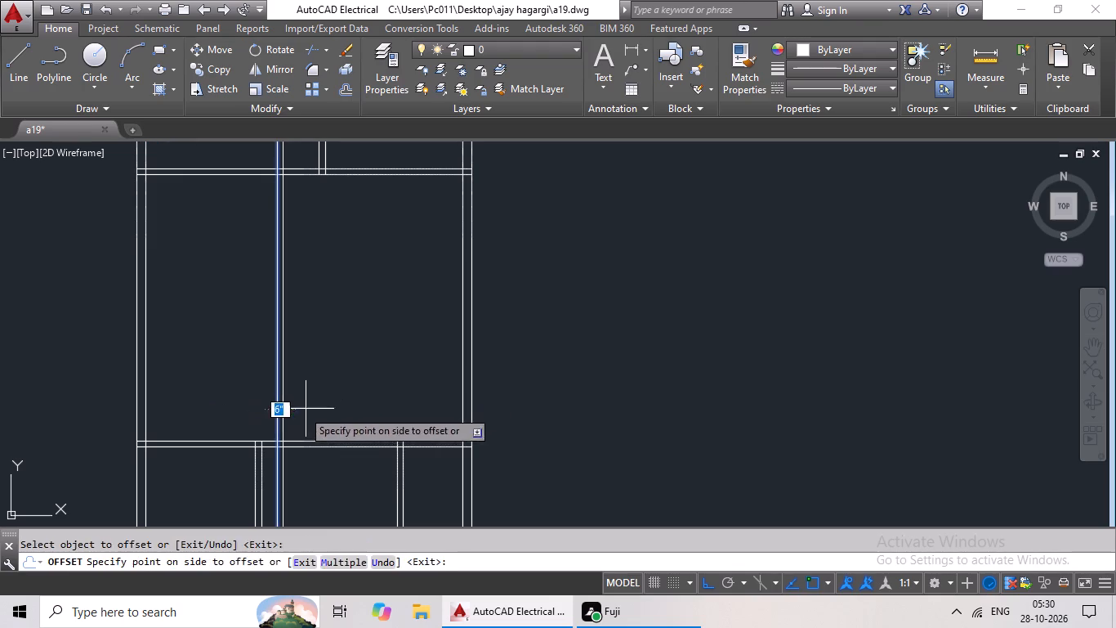
pyautogui.click(307, 407)
pyautogui.press('Escape')
pyautogui.press('Escape')
pyautogui.press('Escape')
pyautogui.press('Escape')
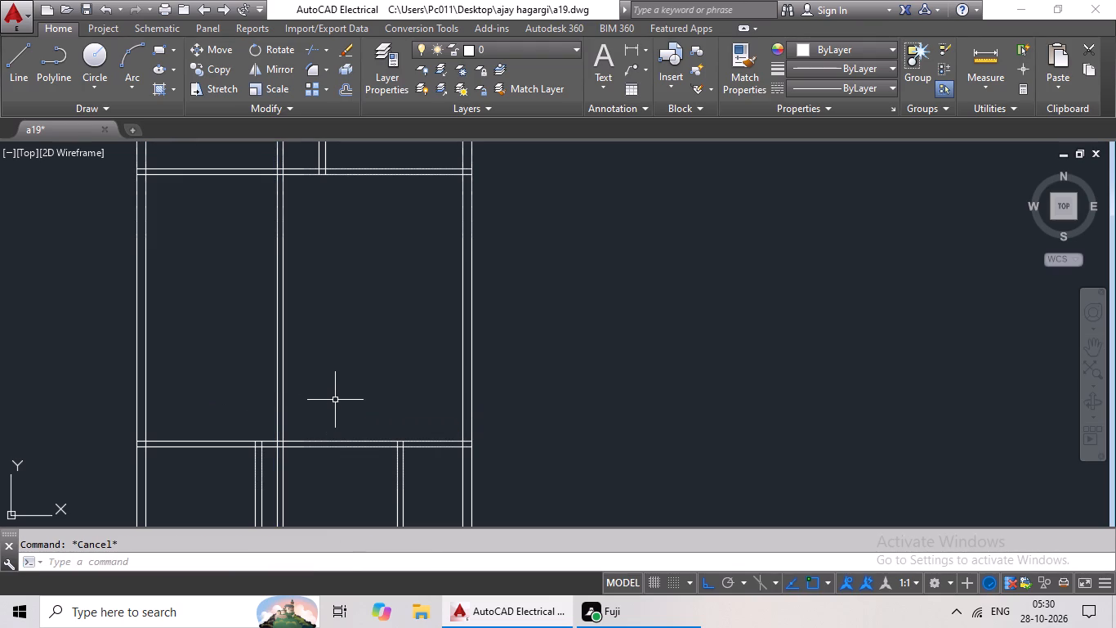
# Offset the upper line of the third horizontal partition wall 9'6" upward.
pyautogui.press('Escape')
pyautogui.press('o')
pyautogui.press('Return')
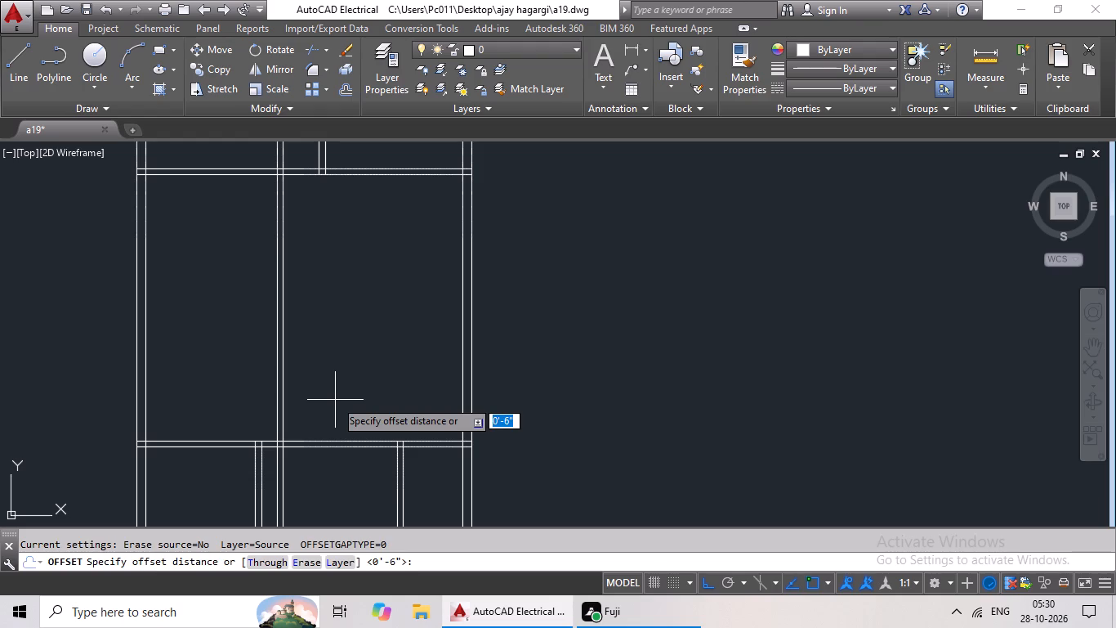
pyautogui.write('9\'6"')
pyautogui.press('Return')
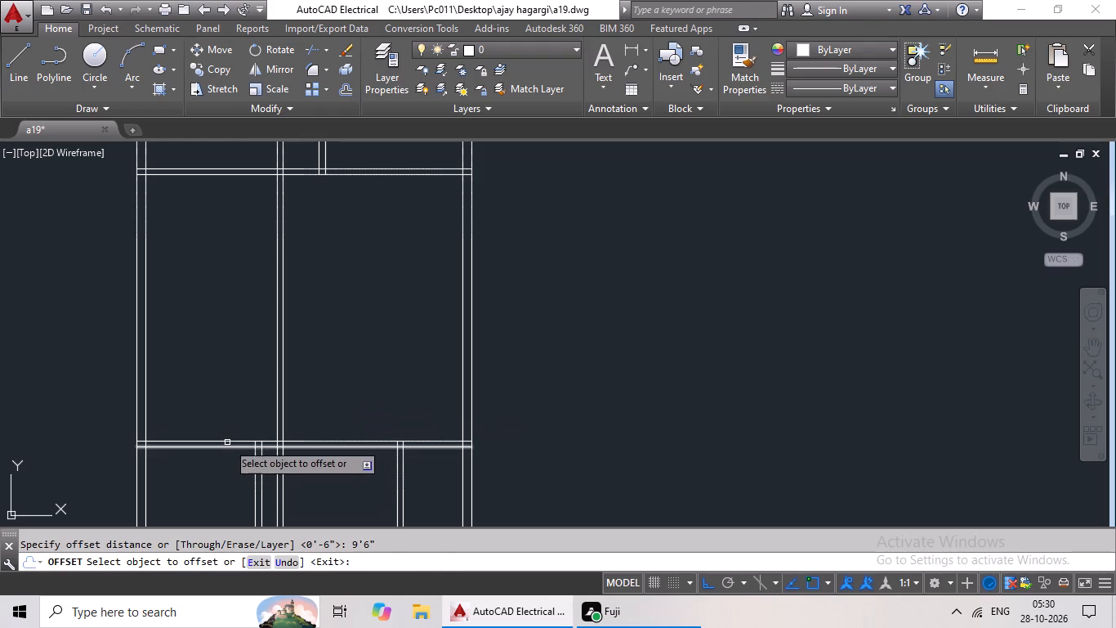
pyautogui.moveTo(225, 441); pyautogui.dragTo(225, 424)
pyautogui.click(228, 384)
pyautogui.press('Escape')
pyautogui.press('Escape')
pyautogui.press('Escape')
pyautogui.press('Escape')
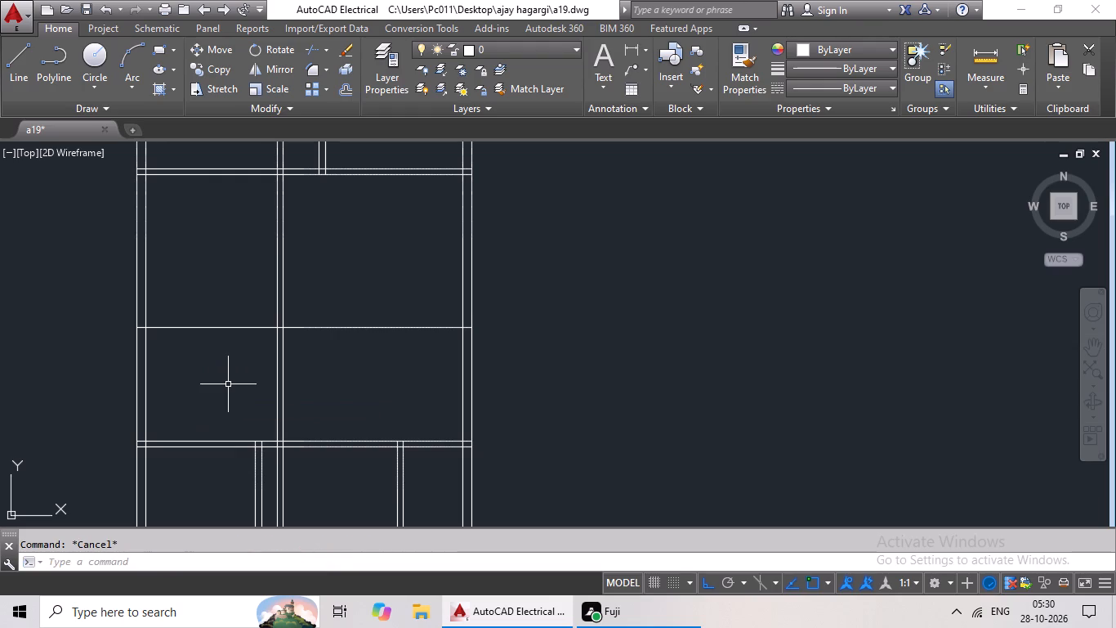
# Offset the new horizontal line 6" upward to form a horizontal partition wall.
pyautogui.press('o')
pyautogui.press('Return')
pyautogui.write('6"')
pyautogui.press('Return')
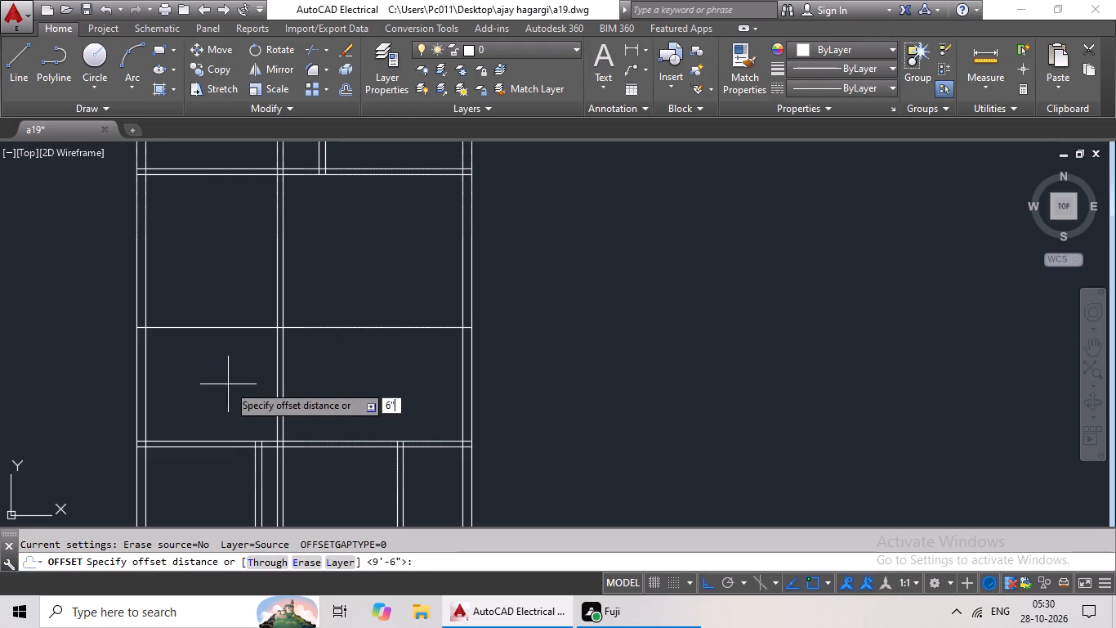
pyautogui.moveTo(247, 328); pyautogui.dragTo(252, 312)
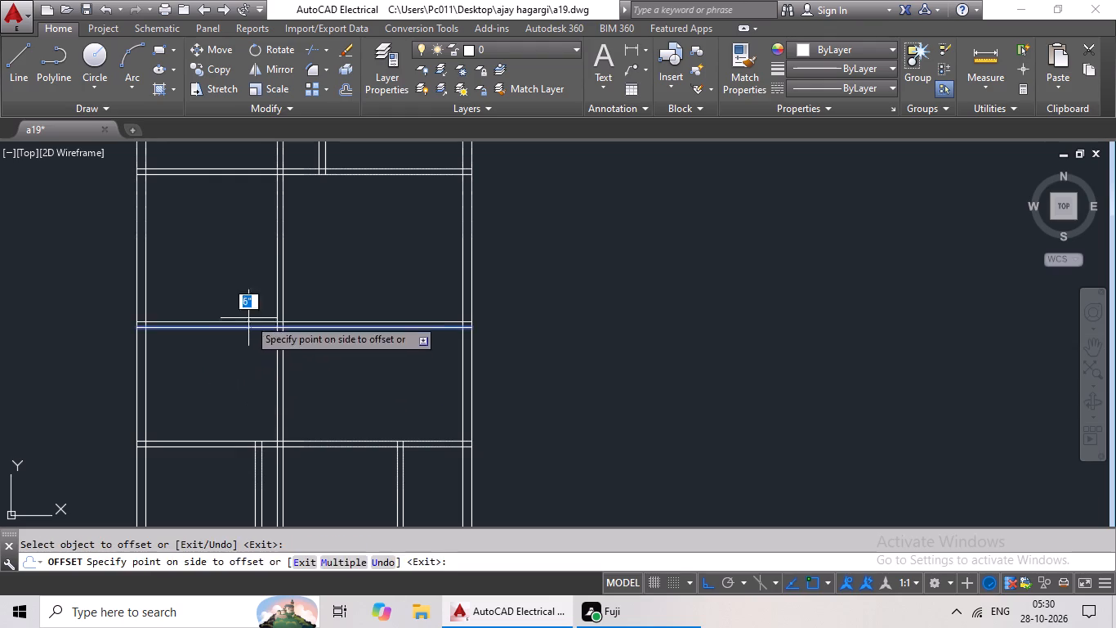
pyautogui.click(261, 291)
pyautogui.press('Escape')
pyautogui.press('Escape')
pyautogui.press('Escape')
pyautogui.press('Escape')
pyautogui.press('Escape')
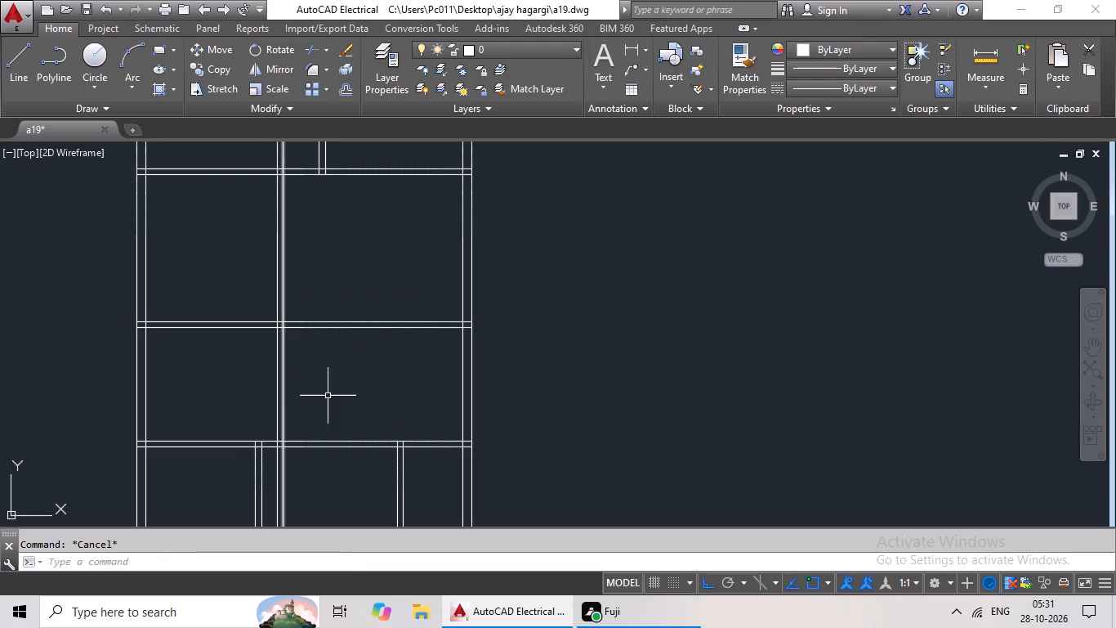
# Trim away both lines of the new full-height vertical partition inside the bottom strip.
pyautogui.press('Escape')
pyautogui.press('Escape')
pyautogui.press('t')
pyautogui.press('r')
pyautogui.press('space')
pyautogui.press('space')
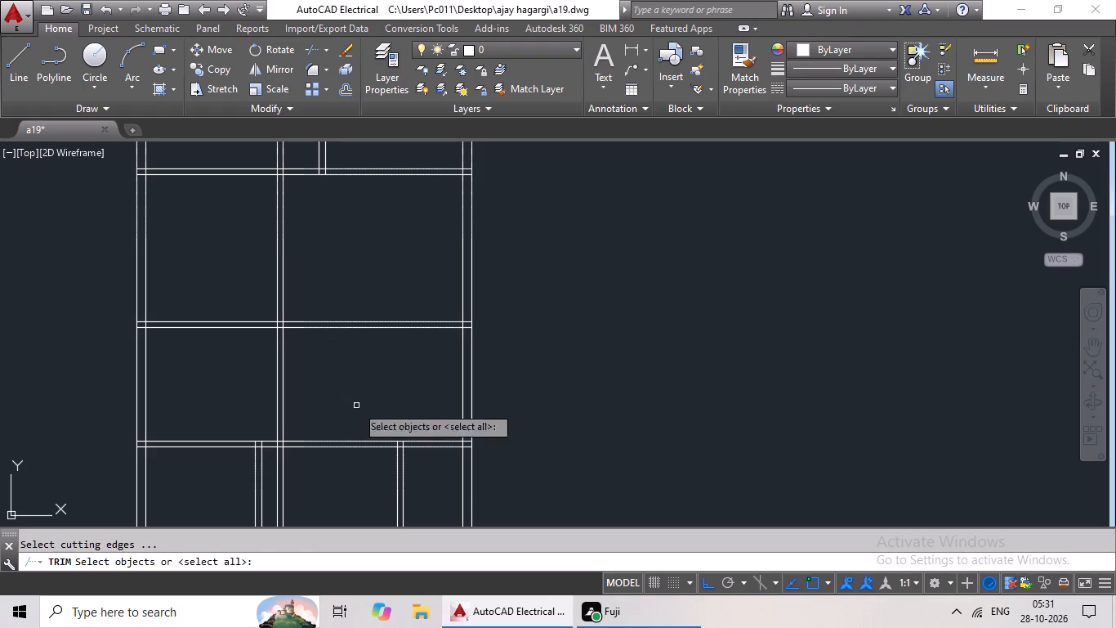
pyautogui.moveTo(345, 487); pyautogui.dragTo(389, 386, button='middle')
pyautogui.moveTo(400, 379); pyautogui.dragTo(315, 415)
# Trim away both lines of the new horizontal partition between the vertical partition and the right outer wall.
pyautogui.moveTo(367, 366); pyautogui.dragTo(329, 464, button='middle')
pyautogui.moveTo(426, 241); pyautogui.dragTo(348, 376)
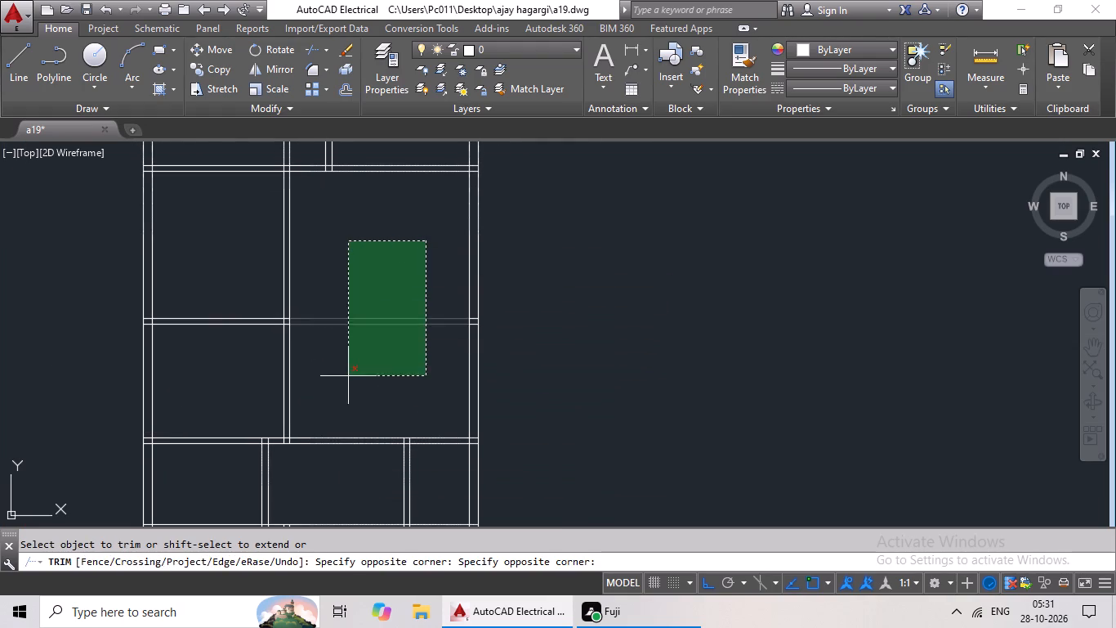
pyautogui.moveTo(348, 376); pyautogui.dragTo(348, 377)
pyautogui.moveTo(348, 377); pyautogui.dragTo(357, 375)
pyautogui.moveTo(408, 342); pyautogui.dragTo(463, 307, button='middle')
pyautogui.moveTo(437, 308); pyautogui.dragTo(515, 308, button='middle')
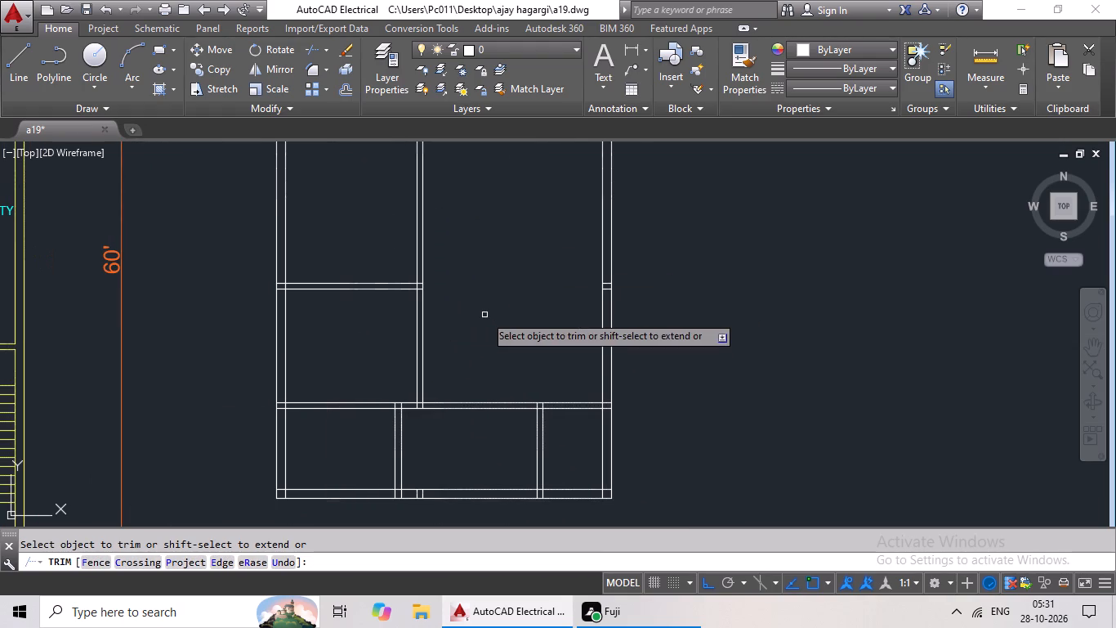
pyautogui.press('Escape')
pyautogui.press('Escape')
pyautogui.press('Escape')
pyautogui.press('Escape')
pyautogui.press('Escape')
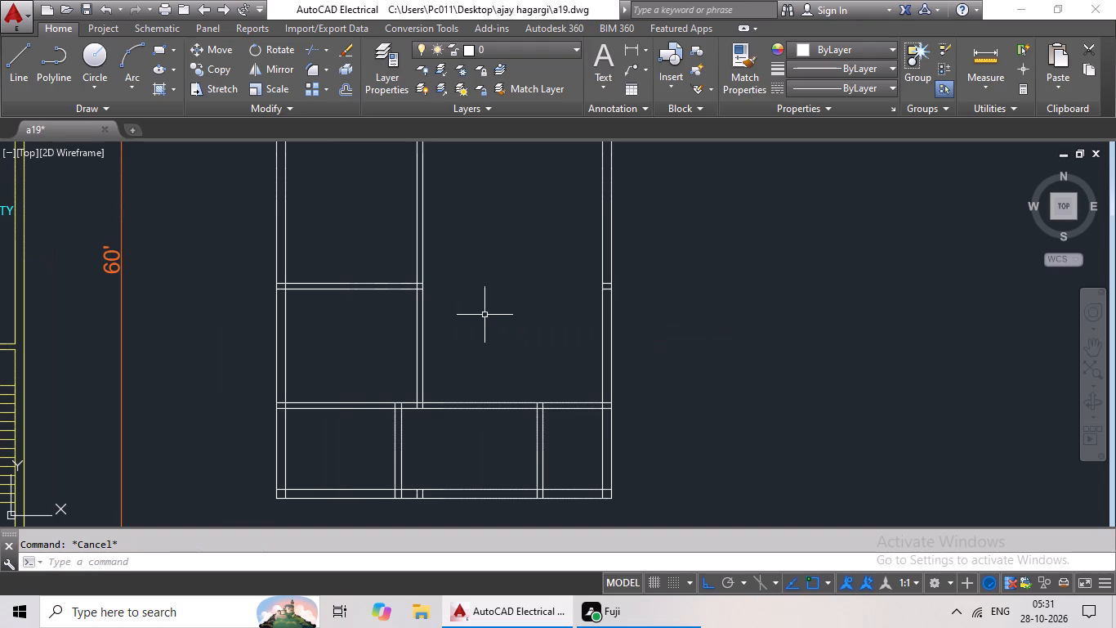
pyautogui.press('Escape')
pyautogui.press('Escape')
# Offset the inner line of the left outer wall 6' to the right, into the plan.
pyautogui.press('o')
pyautogui.press('Return')
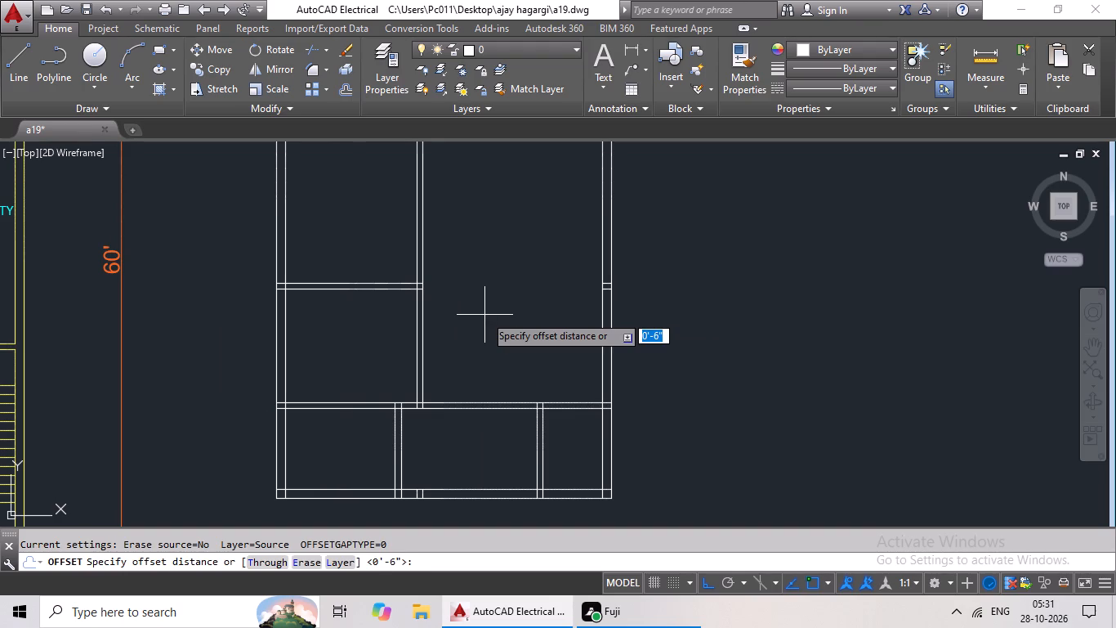
pyautogui.write("6'")
pyautogui.press('Return')
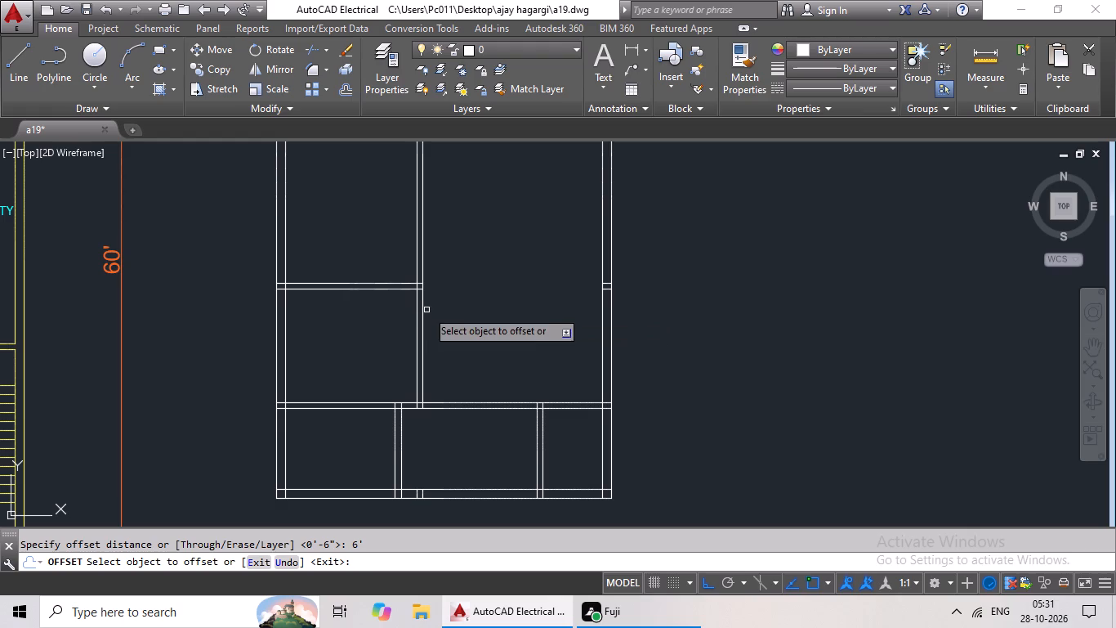
pyautogui.moveTo(284, 233); pyautogui.dragTo(297, 232)
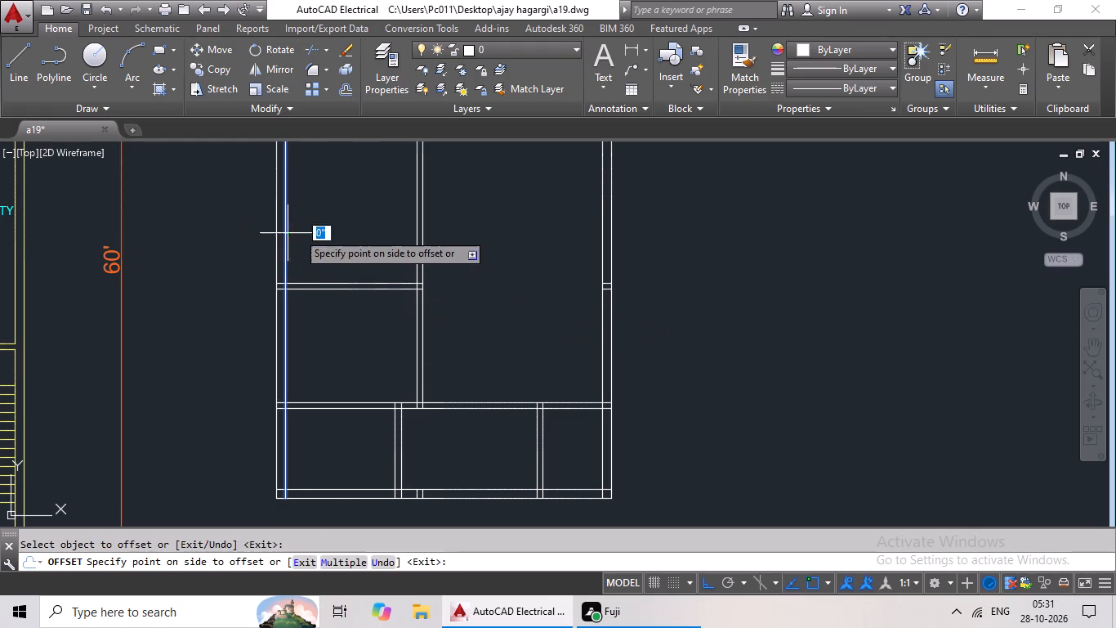
pyautogui.click(324, 226)
pyautogui.press('Escape')
pyautogui.press('Escape')
pyautogui.press('Escape')
# Offset the new vertical line 6" to the right to form another vertical partition wall.
pyautogui.press('o')
pyautogui.press('Return')
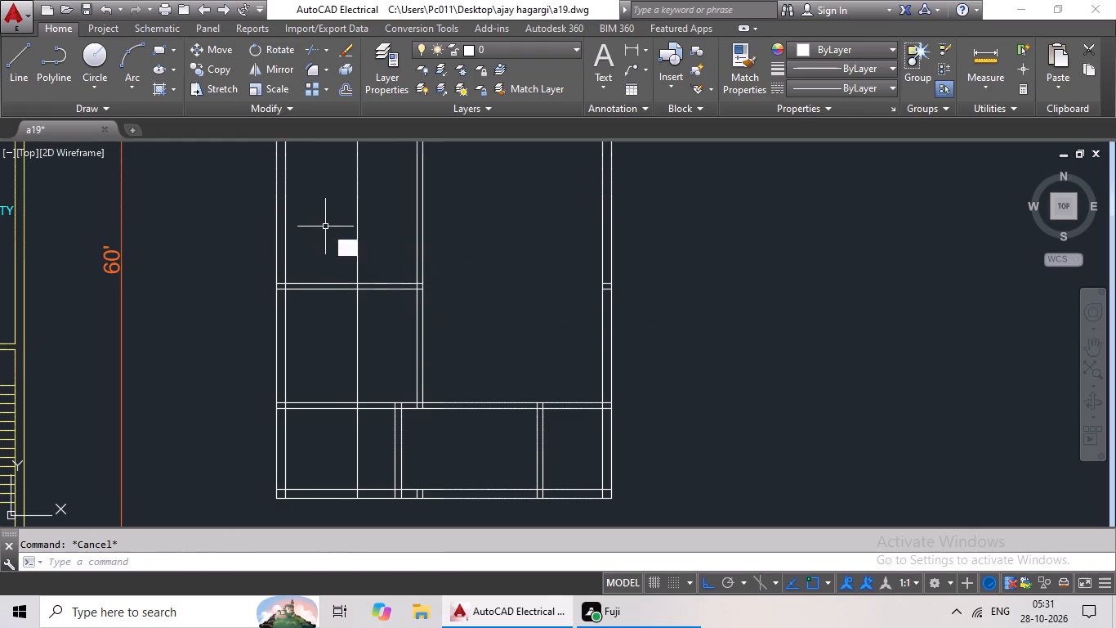
pyautogui.write('6"')
pyautogui.press('Return')
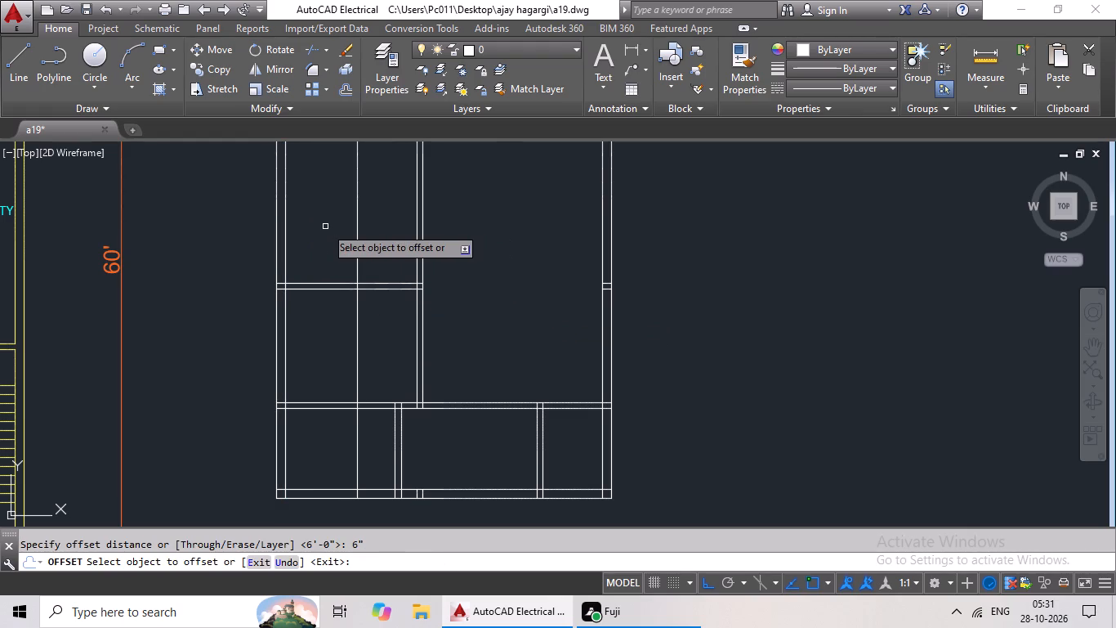
pyautogui.moveTo(357, 239); pyautogui.dragTo(376, 233)
pyautogui.click(385, 229)
pyautogui.press('Escape')
pyautogui.press('Escape')
pyautogui.press('Escape')
# Trim the newest vertical partition's lines out of the bottom strip and the lower-left room above it.
pyautogui.write('tr')
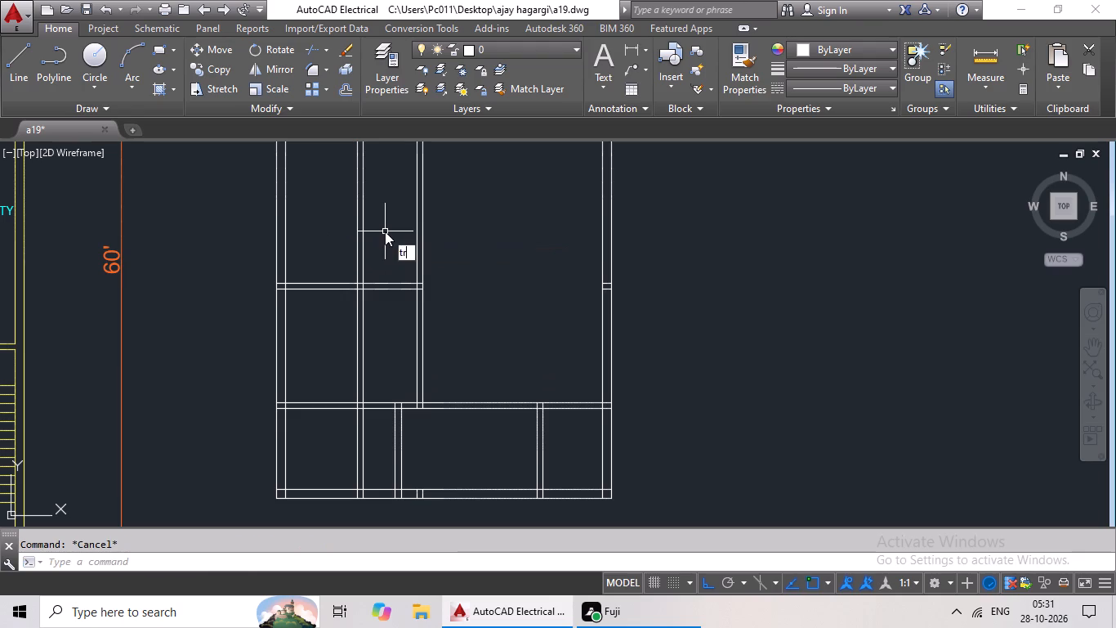
pyautogui.press('space')
pyautogui.press('space')
pyautogui.scroll(4, 365, 444)
pyautogui.moveTo(395, 397); pyautogui.dragTo(346, 433)
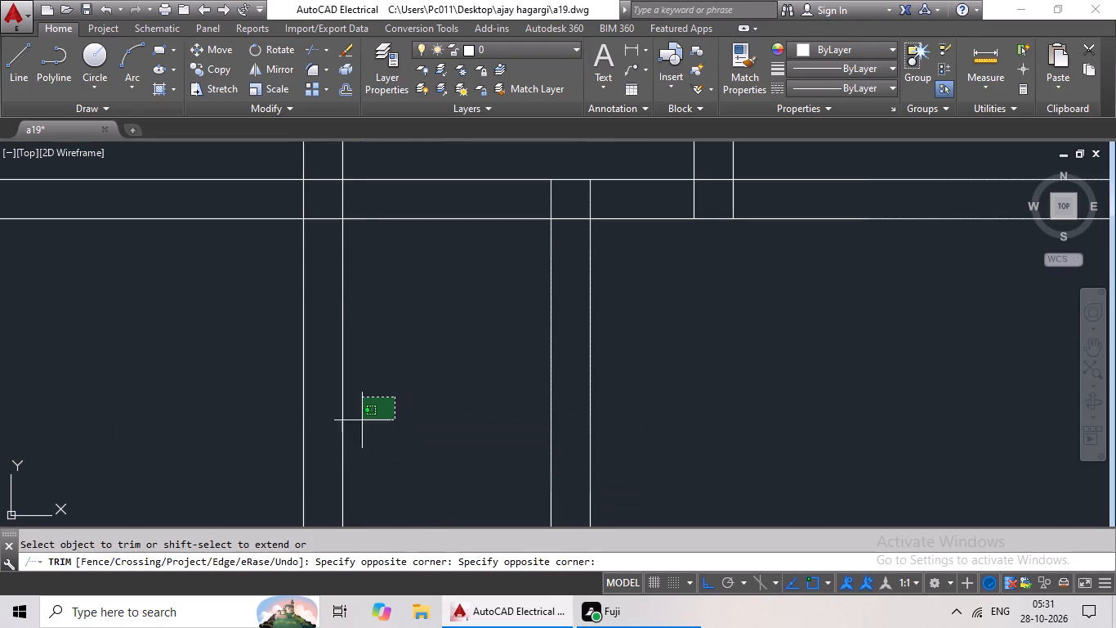
pyautogui.moveTo(346, 433); pyautogui.dragTo(290, 491)
pyautogui.scroll(-3, 373, 424)
pyautogui.moveTo(350, 465); pyautogui.dragTo(347, 474, button='middle')
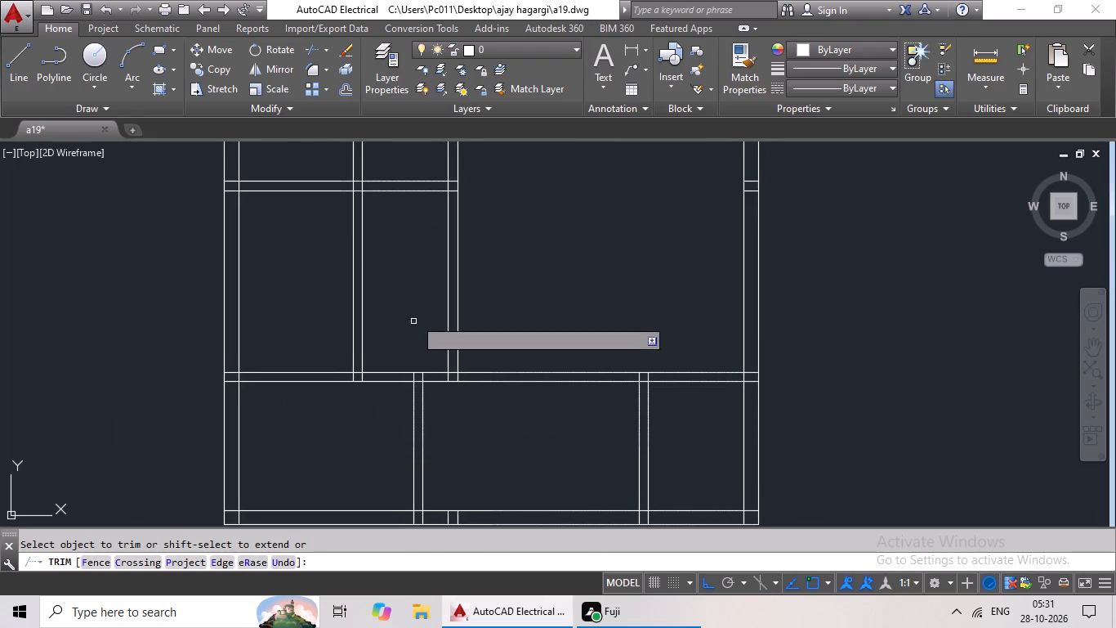
pyautogui.moveTo(422, 256); pyautogui.dragTo(324, 348)
pyautogui.click(324, 348)
# Trim away both lines of the same vertical partition between the first and second horizontal partition walls.
pyautogui.moveTo(381, 266); pyautogui.dragTo(346, 447, button='middle')
pyautogui.scroll(-1, 361, 416)
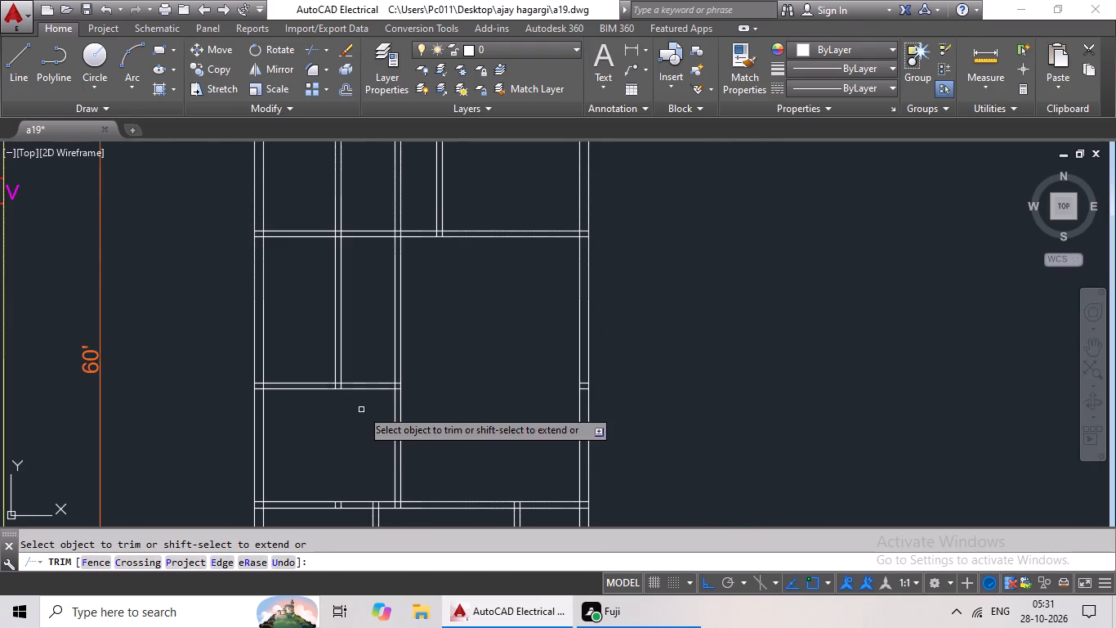
pyautogui.moveTo(377, 306); pyautogui.dragTo(355, 410, button='middle')
pyautogui.moveTo(353, 240); pyautogui.dragTo(298, 274)
pyautogui.click(298, 274)
pyautogui.moveTo(317, 247); pyautogui.dragTo(314, 317, button='middle')
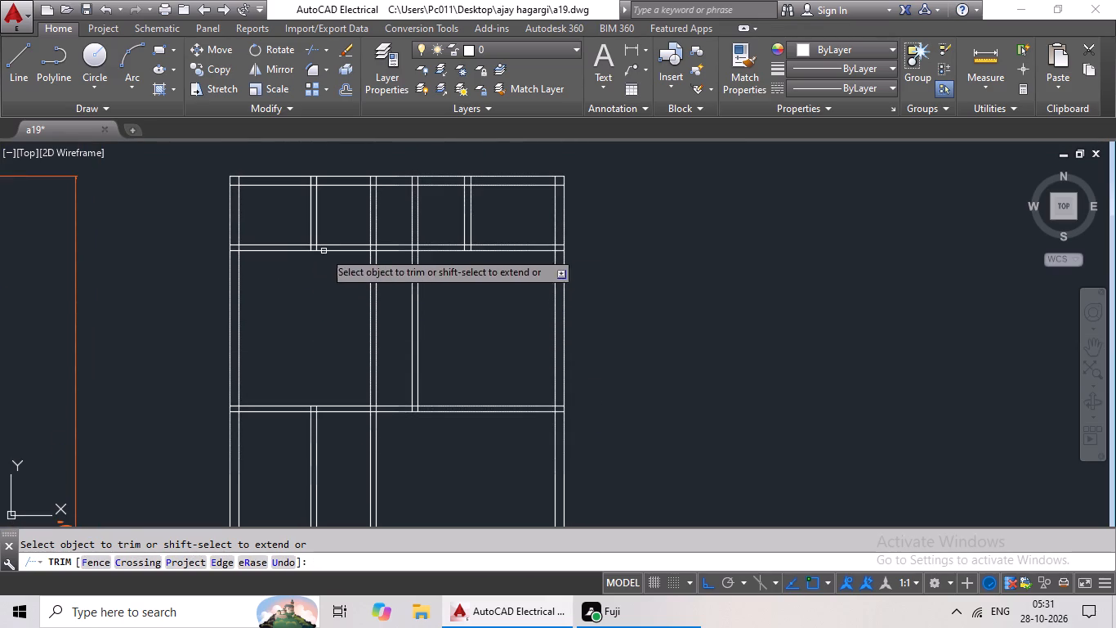
pyautogui.press('Escape')
# Erase the leftover vertical partition lines that split the top-left room of the new plan.
pyautogui.moveTo(341, 201); pyautogui.dragTo(286, 222)
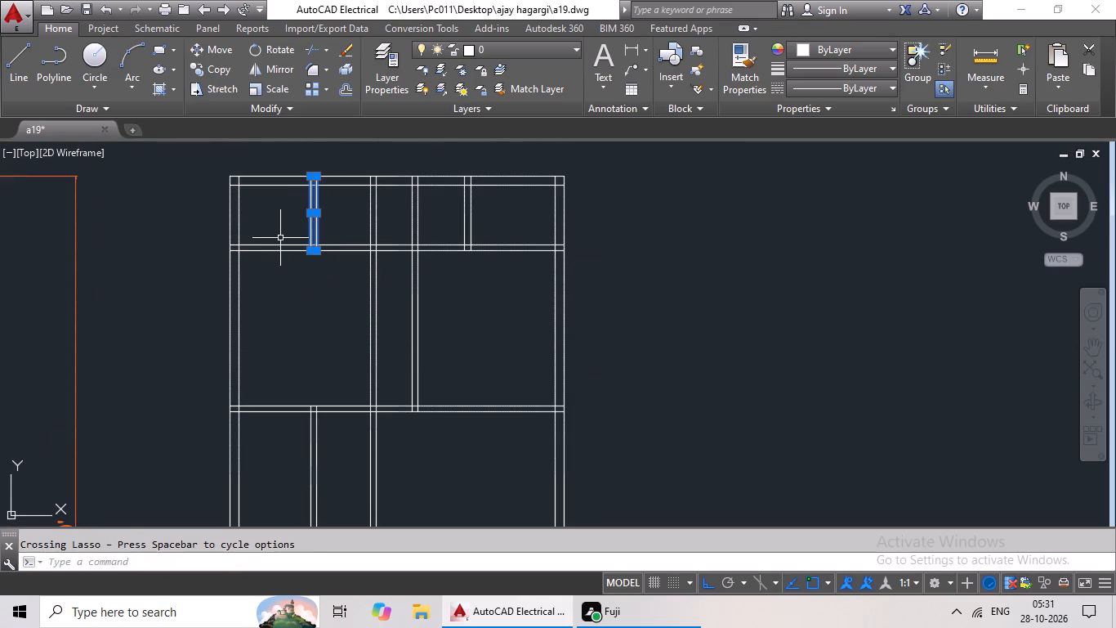
pyautogui.press('Delete')
pyautogui.scroll(-3, 391, 241)
pyautogui.scroll(3, 374, 347)
pyautogui.moveTo(374, 343); pyautogui.dragTo(381, 459, button='middle')
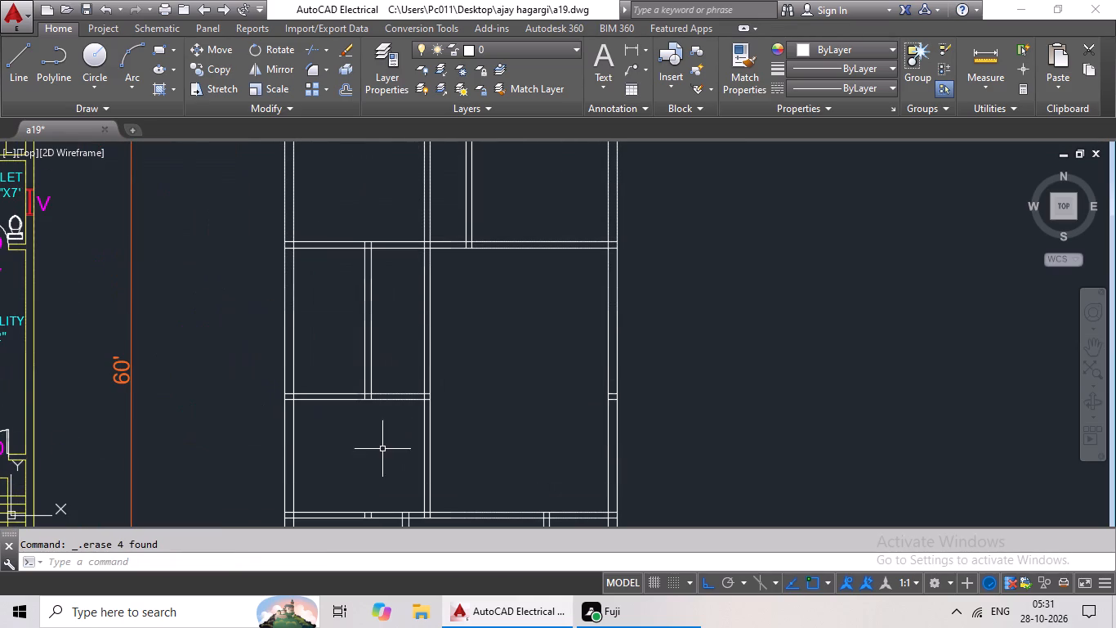
pyautogui.press('Escape')
pyautogui.press('Escape')
pyautogui.press('Escape')
pyautogui.press('Escape')
pyautogui.press('Escape')
pyautogui.press('Escape')
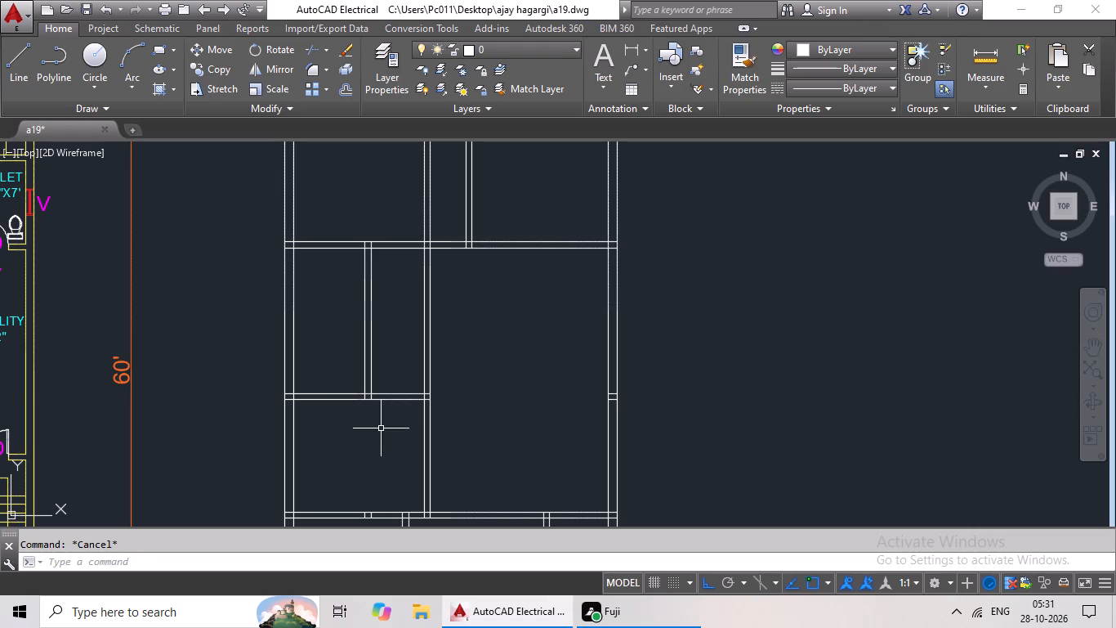
pyautogui.press('Escape')
pyautogui.press('Escape')
pyautogui.press('Escape')
pyautogui.press('Escape')
pyautogui.press('Escape')
pyautogui.press('Escape')
pyautogui.press('Escape')
# Offset the upper line of the short horizontal partition in the left column 4' upward.
pyautogui.press('o')
pyautogui.press('Return')
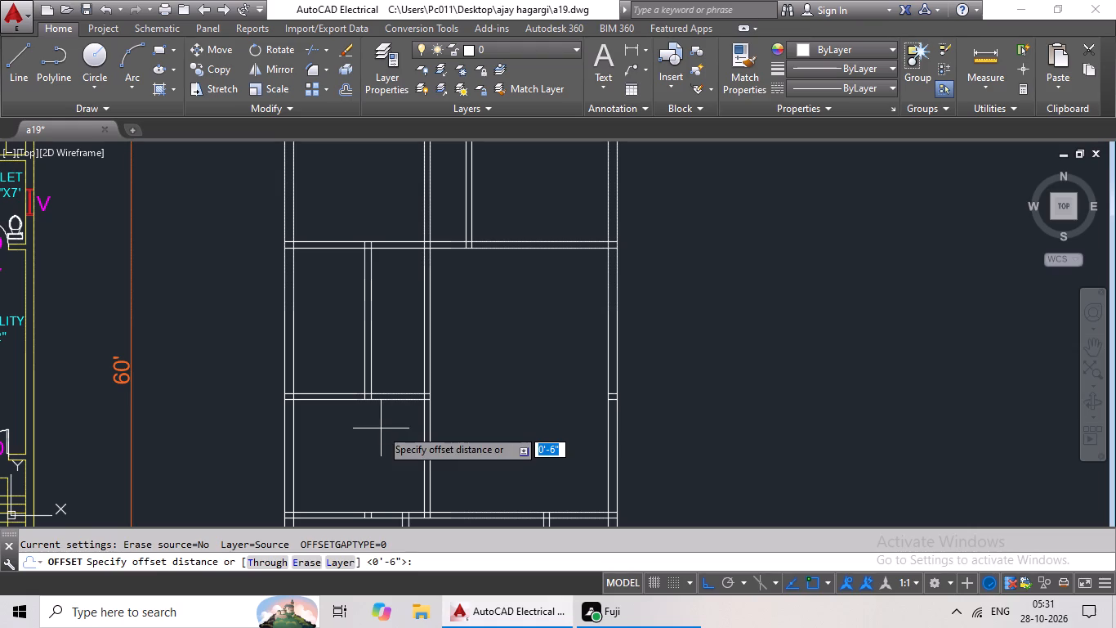
pyautogui.write("4'")
pyautogui.press('Return')
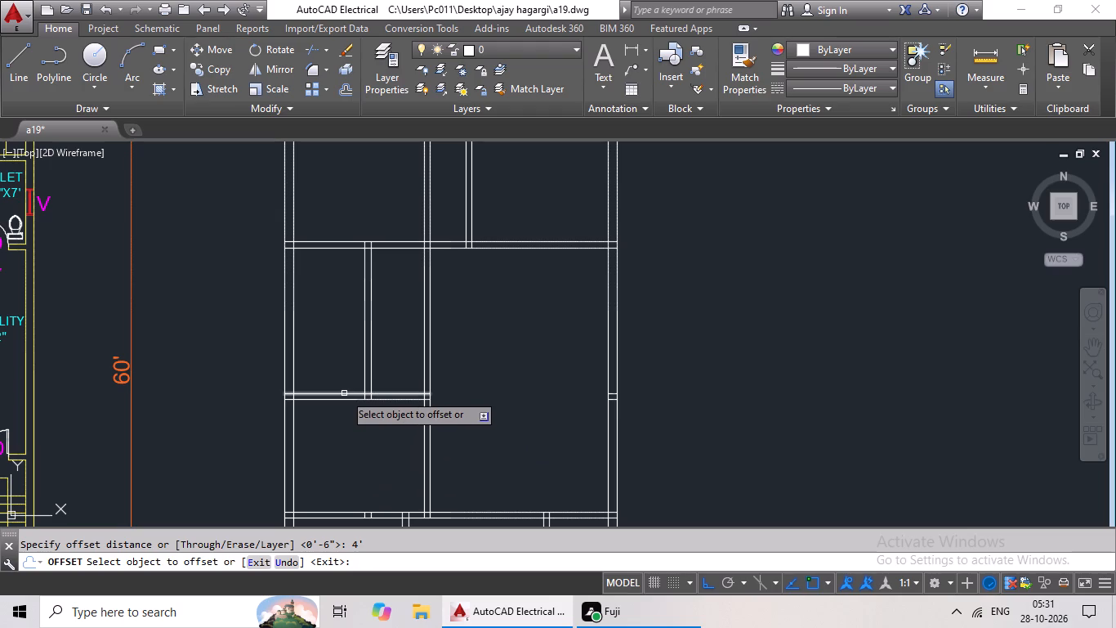
pyautogui.moveTo(344, 393); pyautogui.dragTo(346, 385)
pyautogui.click(357, 336)
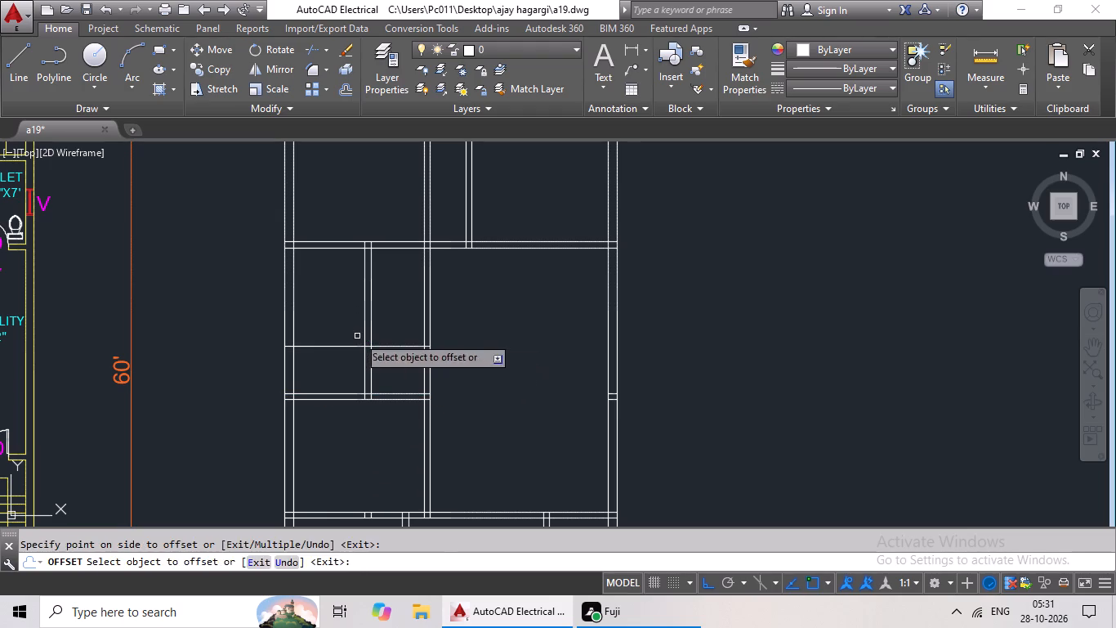
pyautogui.press('Escape')
pyautogui.press('Escape')
pyautogui.press('Escape')
pyautogui.press('Escape')
# Offset the new horizontal line 6" upward to form a partition wall across the left column.
pyautogui.press('o')
pyautogui.press('Return')
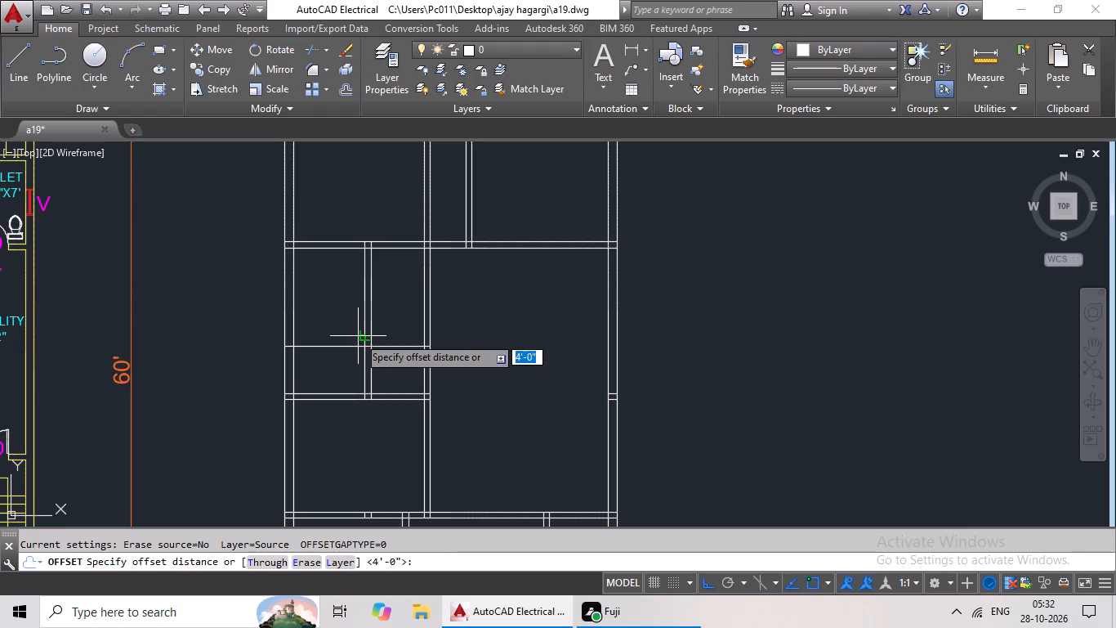
pyautogui.press('6')
pyautogui.hotkey('shift', '"')
pyautogui.press('Return')
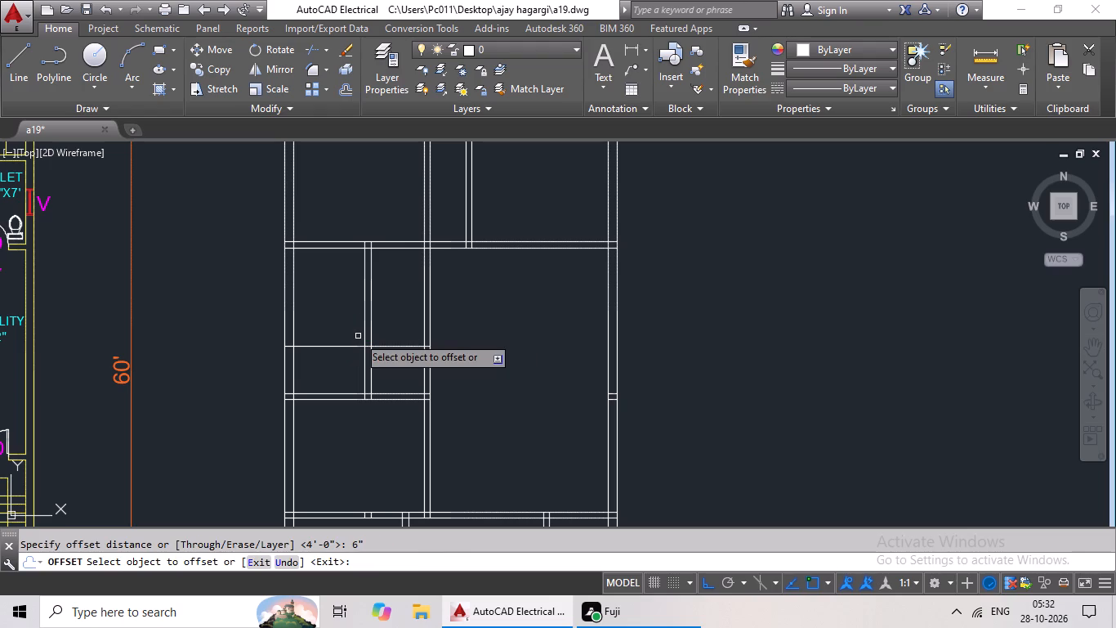
pyautogui.moveTo(391, 347); pyautogui.dragTo(399, 339)
pyautogui.click(412, 317)
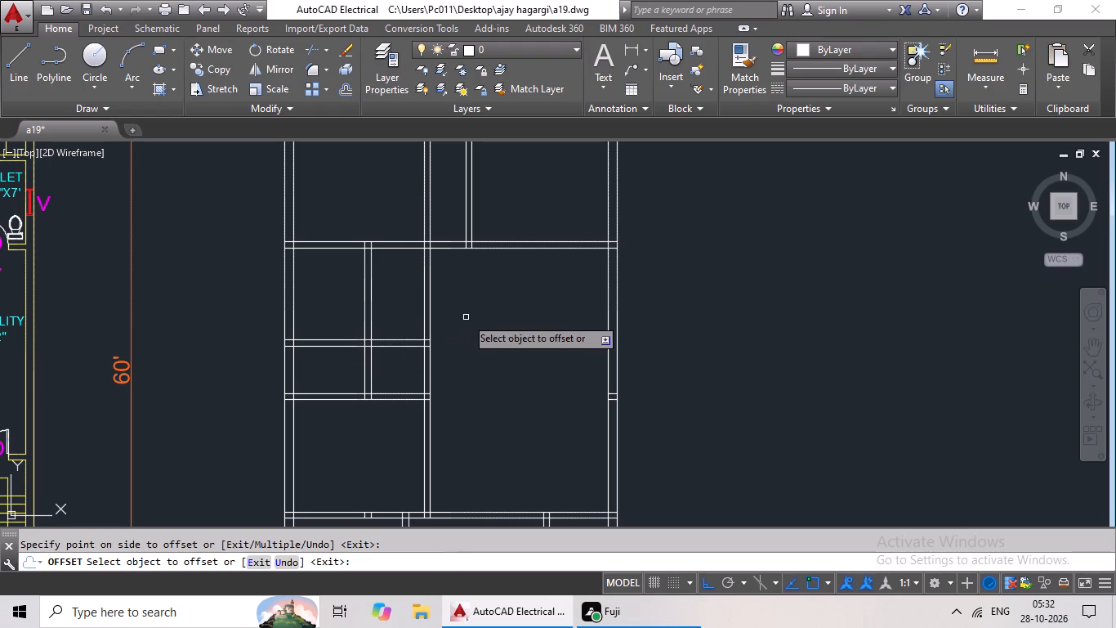
pyautogui.scroll(1, 377, 297)
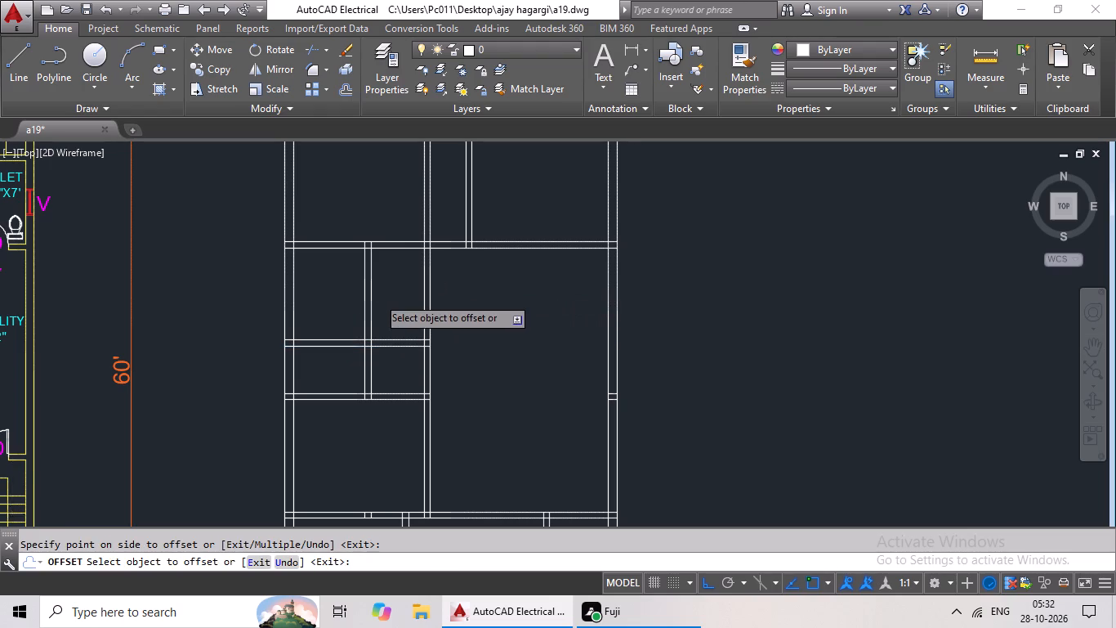
pyautogui.press('Escape')
pyautogui.press('Escape')
# Trim both lines of the small vertical partition in the left-column room above the new horizontal wall.
pyautogui.write('tr')
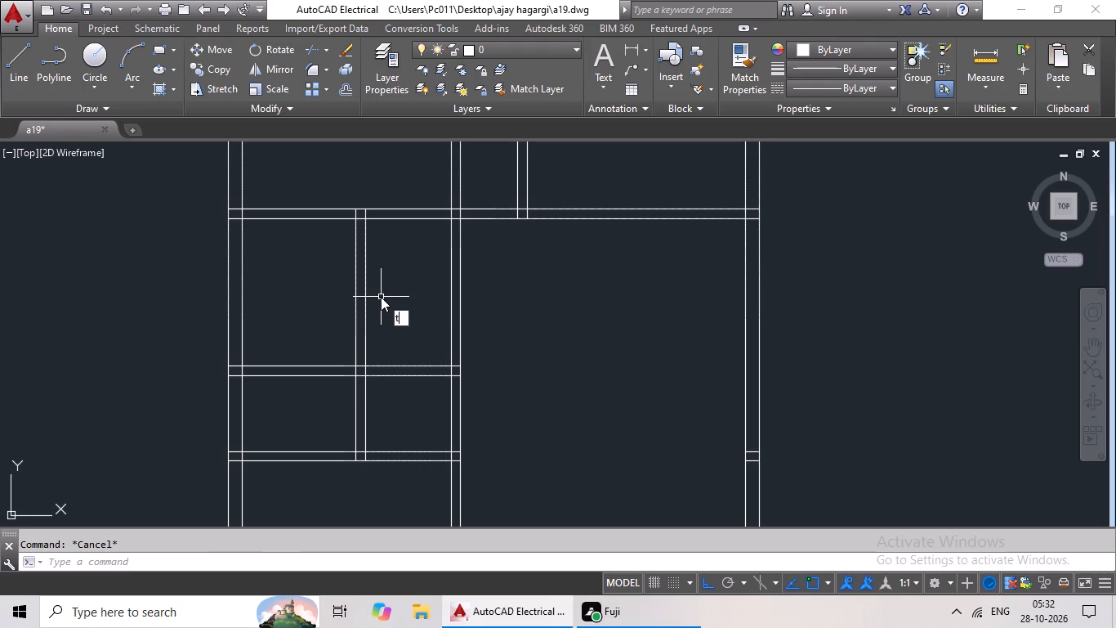
pyautogui.press('space')
pyautogui.press('space')
pyautogui.moveTo(410, 244); pyautogui.dragTo(310, 316)
pyautogui.click(310, 317)
# Trim both lines of the next horizontal partition above where they cross the left column's room.
pyautogui.scroll(-1, 373, 273)
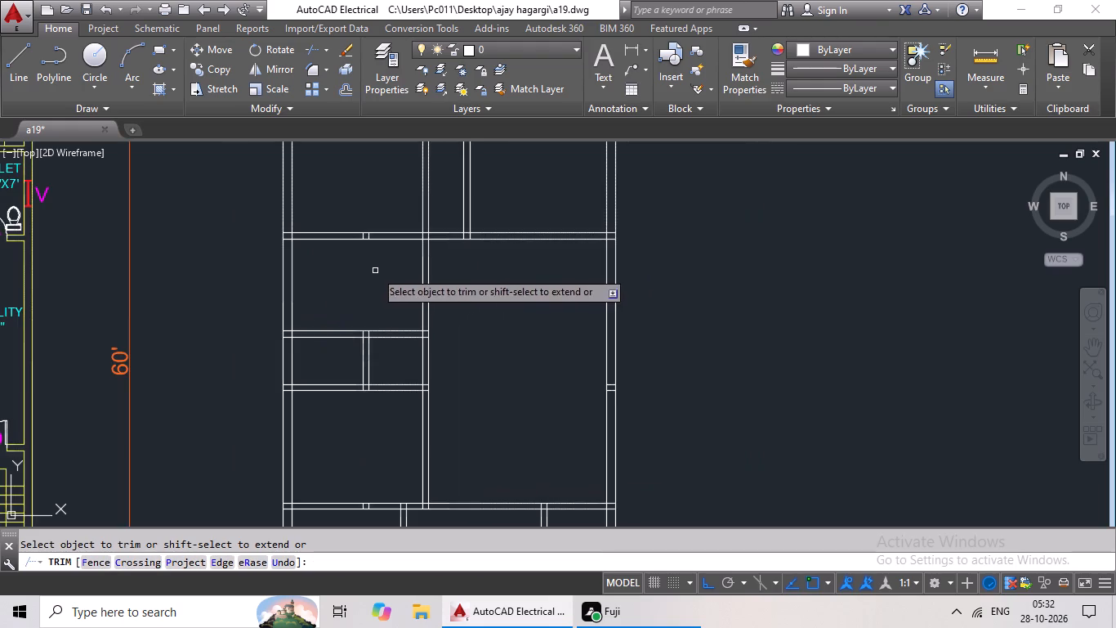
pyautogui.moveTo(375, 269); pyautogui.dragTo(337, 332, button='middle')
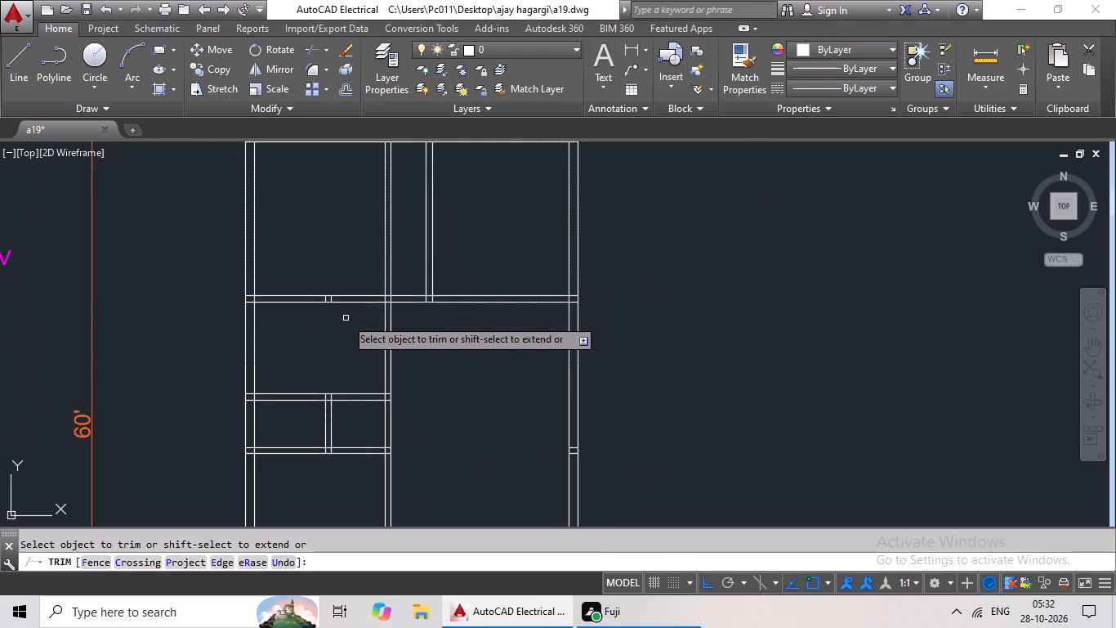
pyautogui.scroll(2, 328, 324)
pyautogui.scroll(-1, 328, 324)
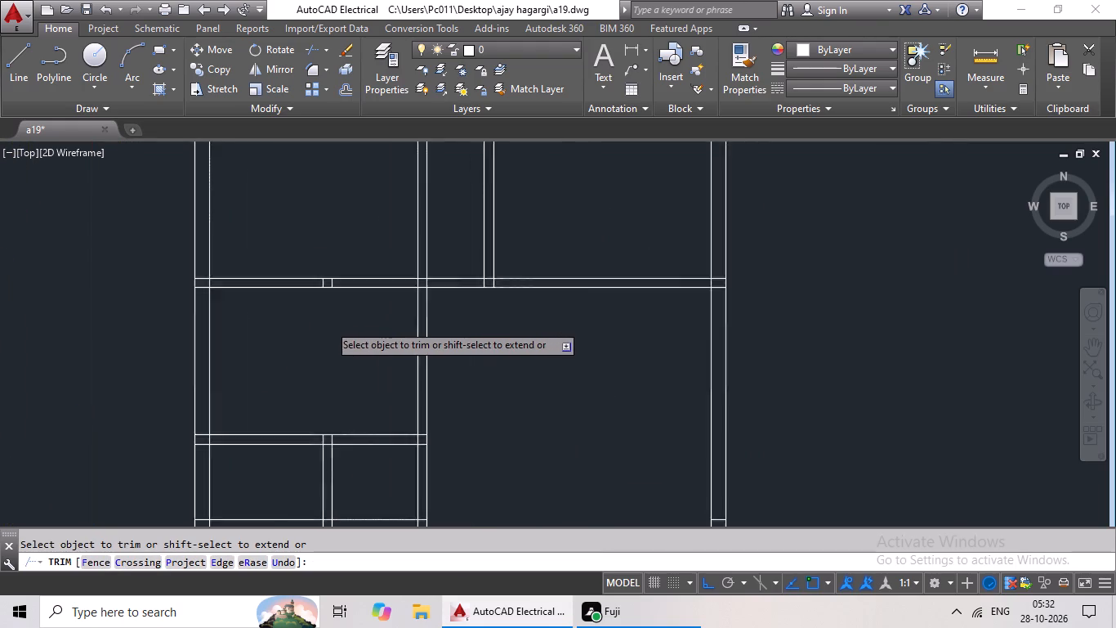
pyautogui.scroll(-2, 328, 324)
pyautogui.moveTo(328, 324); pyautogui.dragTo(308, 346, button='middle')
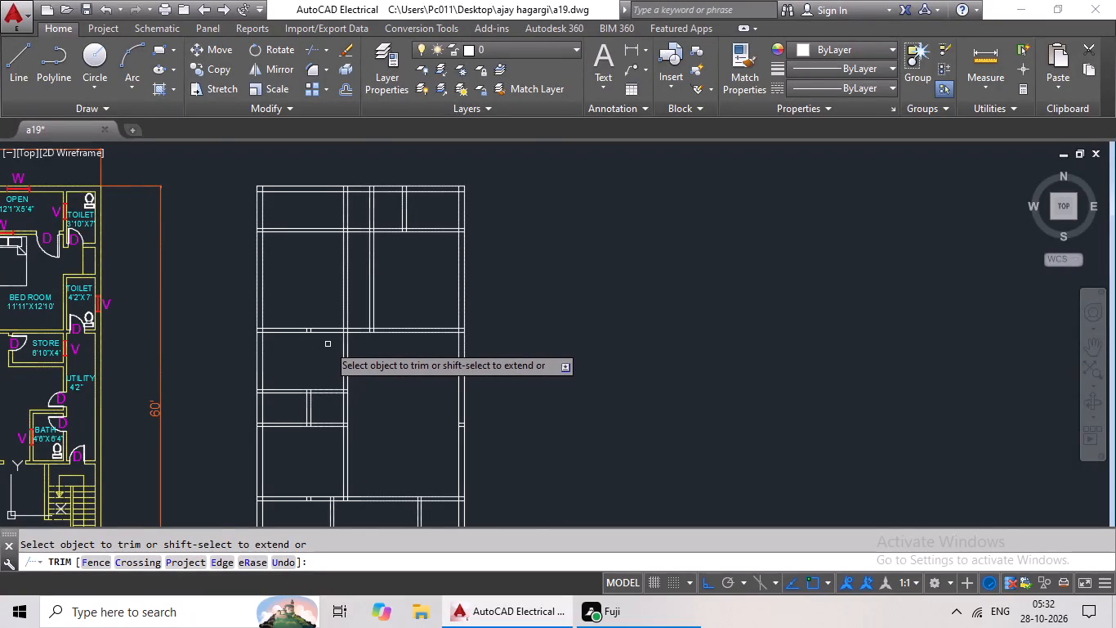
pyautogui.scroll(2, 328, 344)
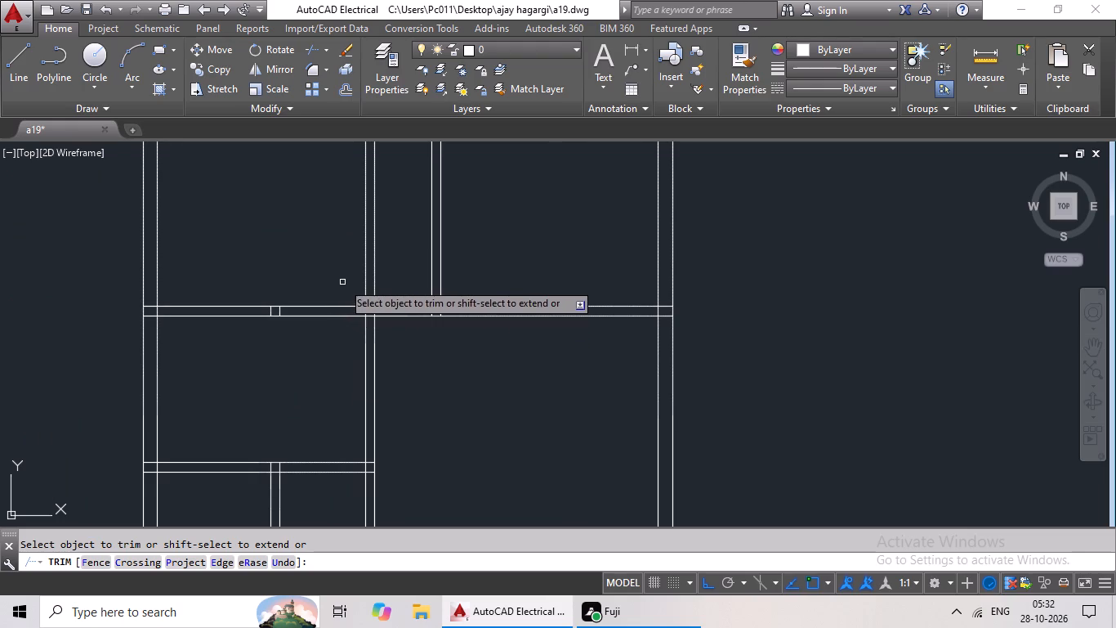
pyautogui.moveTo(343, 272); pyautogui.dragTo(242, 385)
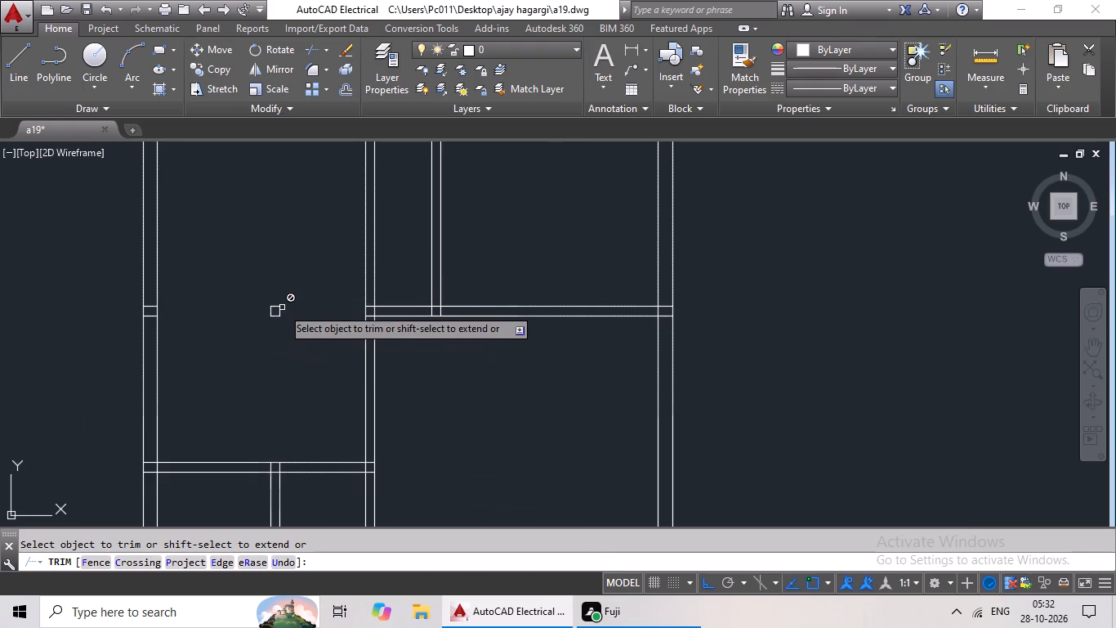
pyautogui.press('Escape')
pyautogui.press('Escape')
pyautogui.press('Escape')
pyautogui.press('Escape')
# Erase the small vertical stub lines left floating where the horizontal partition was trimmed.
pyautogui.moveTo(306, 257); pyautogui.dragTo(248, 346)
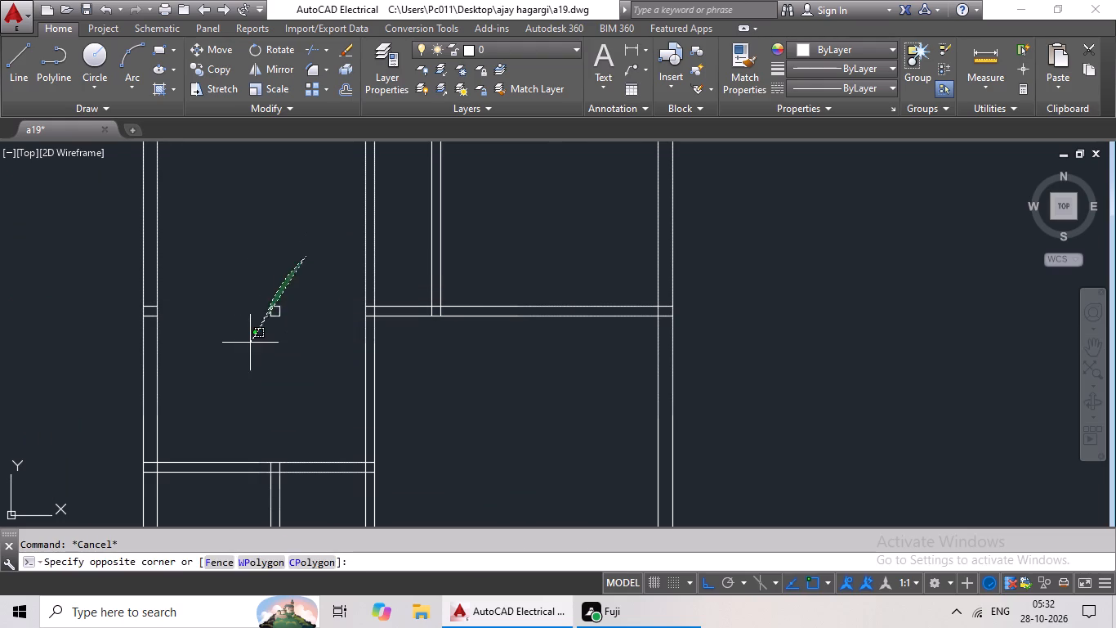
pyautogui.moveTo(248, 346); pyautogui.dragTo(239, 357)
pyautogui.moveTo(294, 276); pyautogui.dragTo(243, 292)
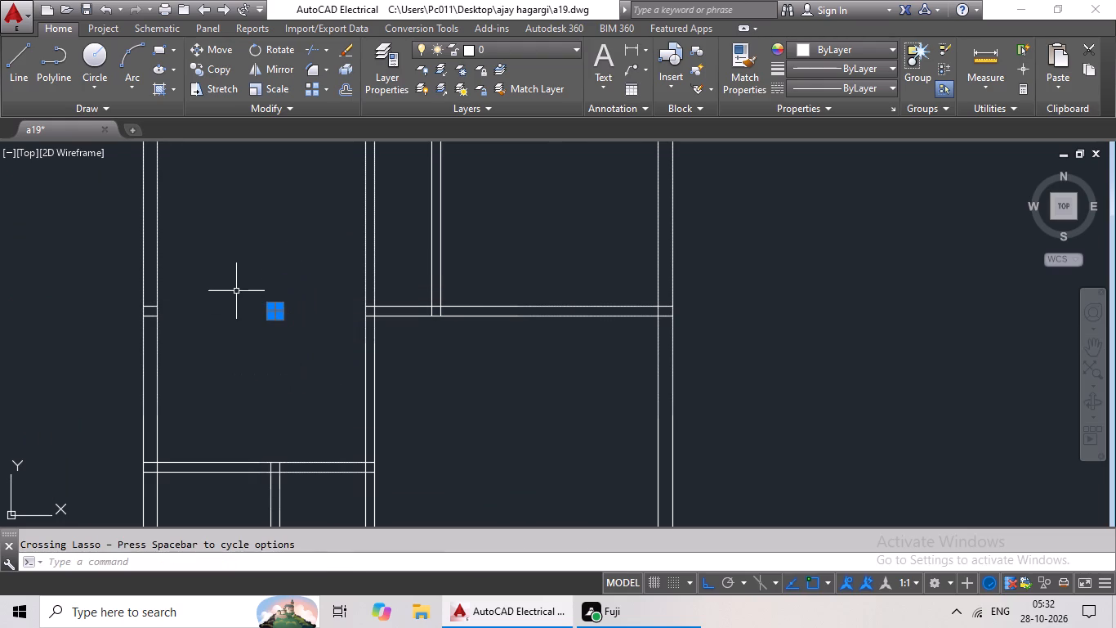
pyautogui.press('Delete')
pyautogui.press('Escape')
pyautogui.press('Escape')
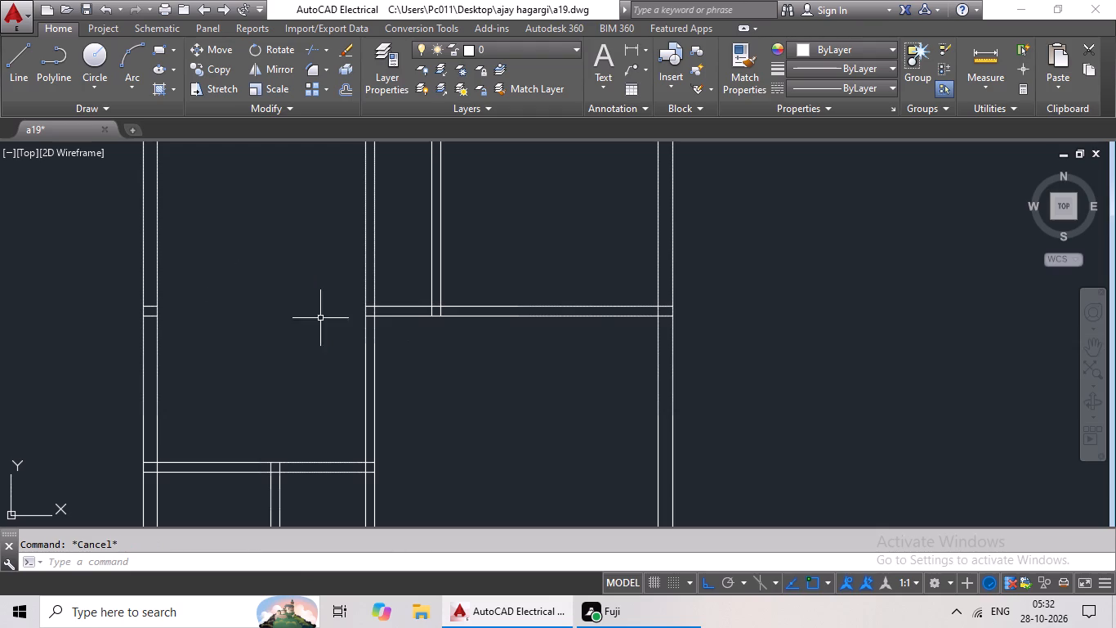
pyautogui.press('Escape')
pyautogui.press('Escape')
pyautogui.press('Escape')
pyautogui.press('Escape')
pyautogui.press('Escape')
pyautogui.scroll(-1, 275, 345)
pyautogui.press('Escape')
pyautogui.press('Escape')
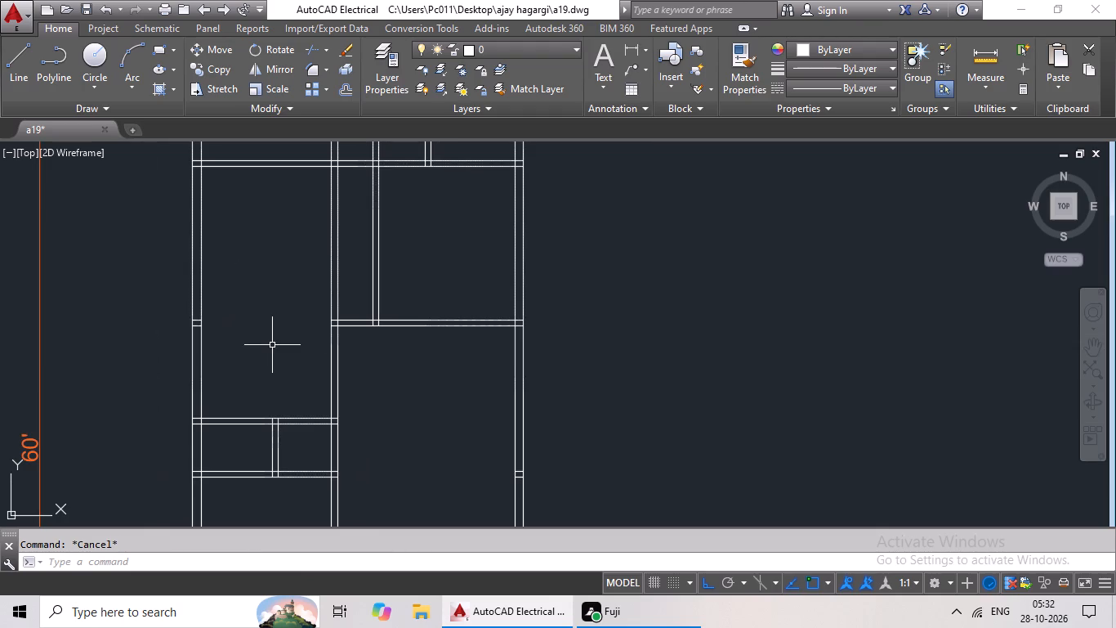
# Offset the upper line of the newest left-column horizontal wall 9'6" upward.
pyautogui.press('o')
pyautogui.press('Return')
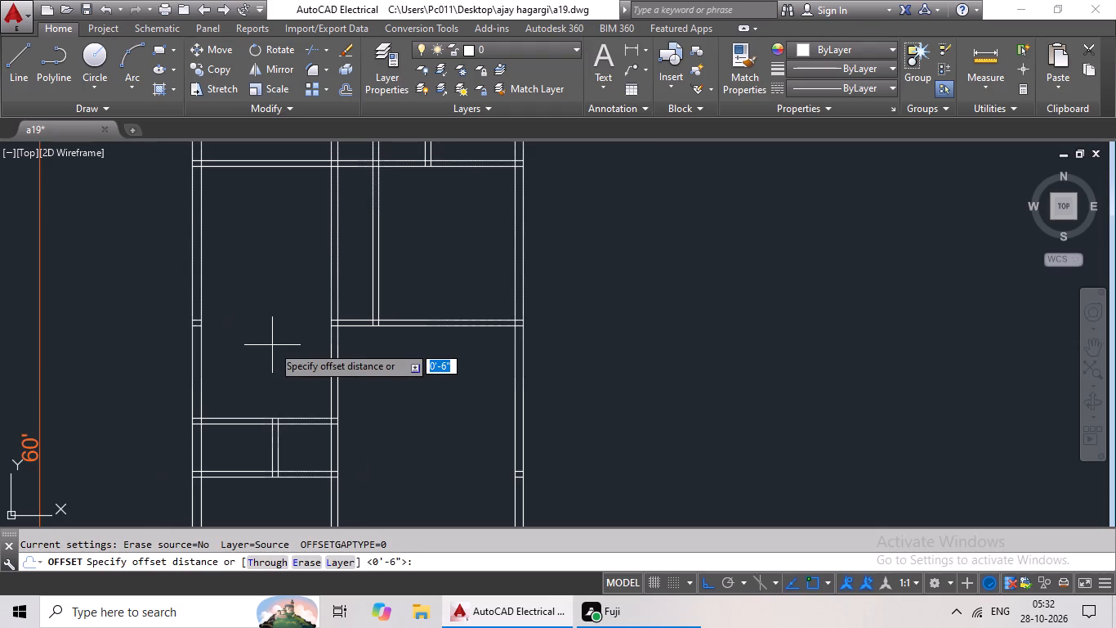
pyautogui.write('9\'6"')
pyautogui.press('Return')
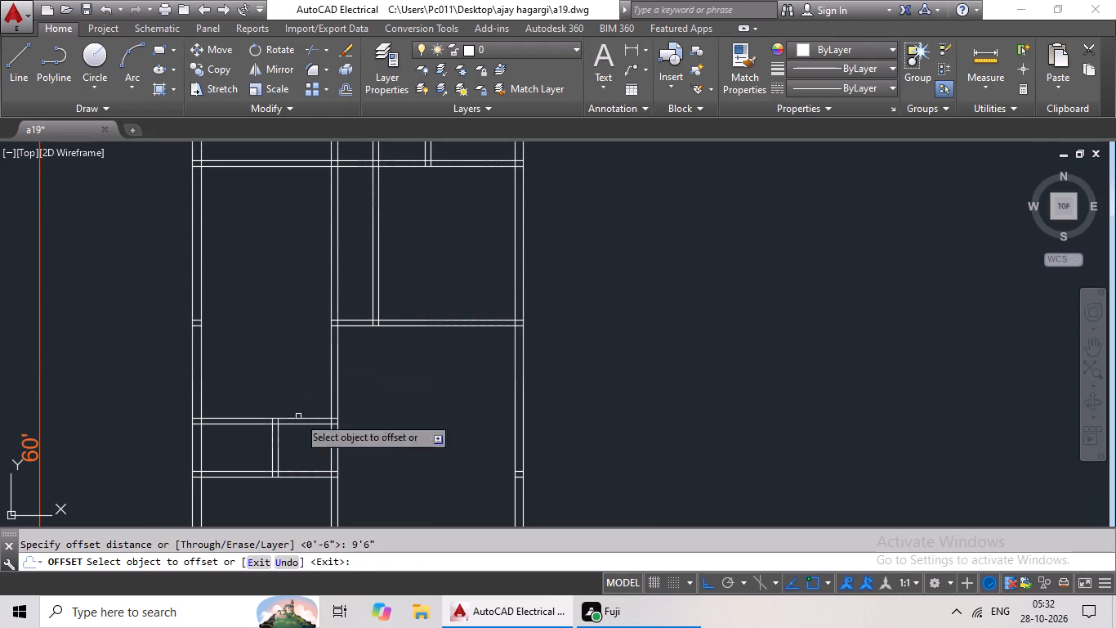
pyautogui.moveTo(307, 419); pyautogui.dragTo(312, 401)
pyautogui.click(312, 384)
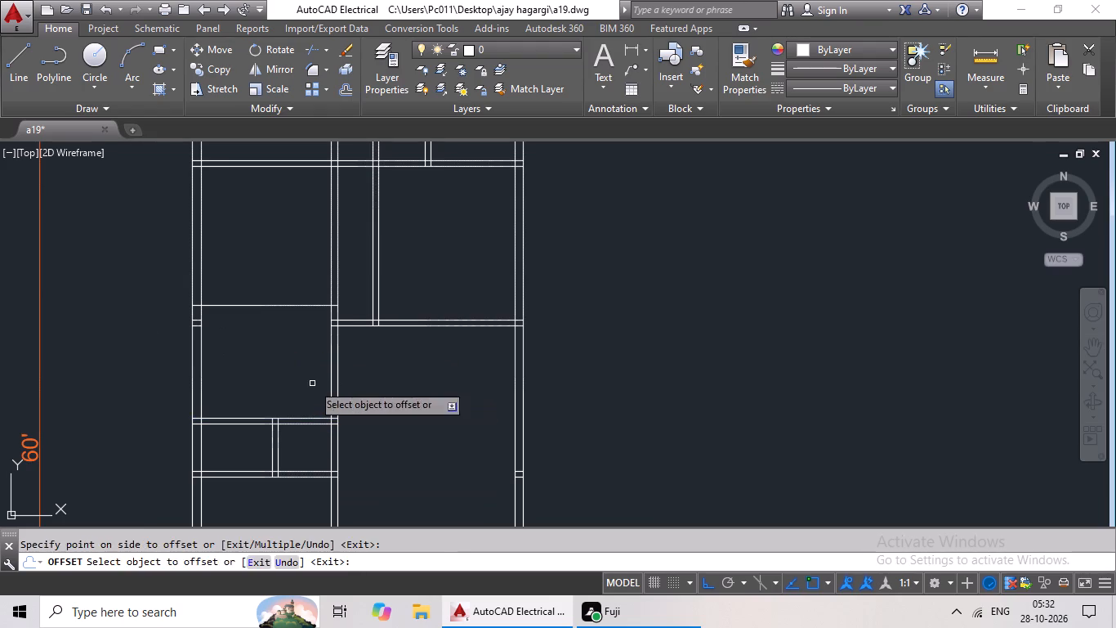
pyautogui.press('Escape')
pyautogui.press('Escape')
pyautogui.press('Escape')
# Offset the new horizontal line 6" upward to form another left-column partition wall.
pyautogui.press('o')
pyautogui.press('Return')
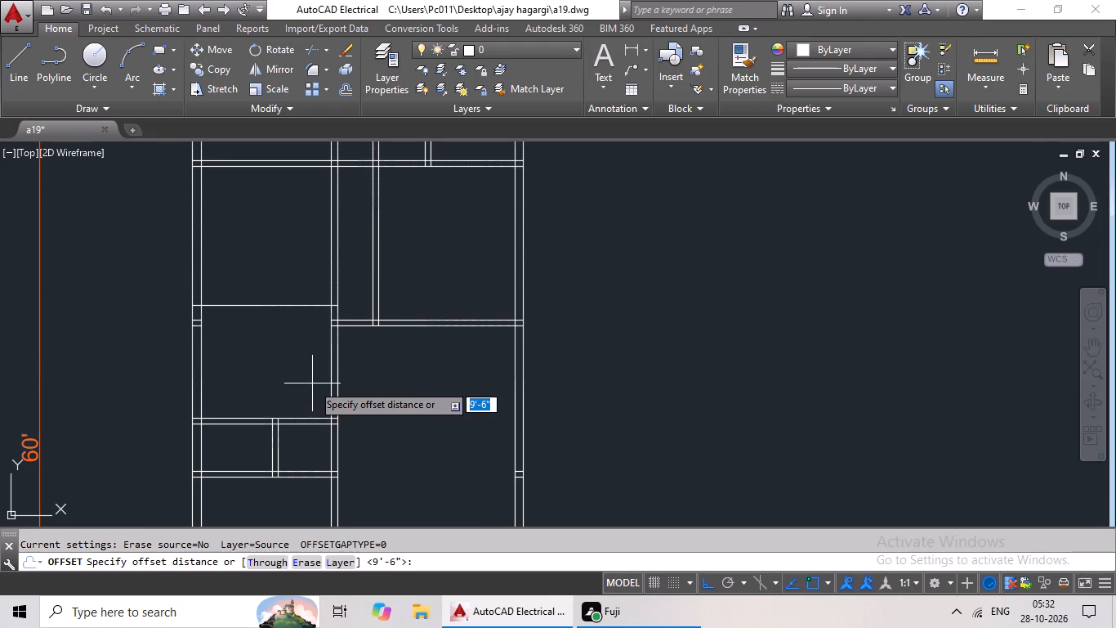
pyautogui.press('6')
pyautogui.hotkey('shift', '"')
pyautogui.press('Return')
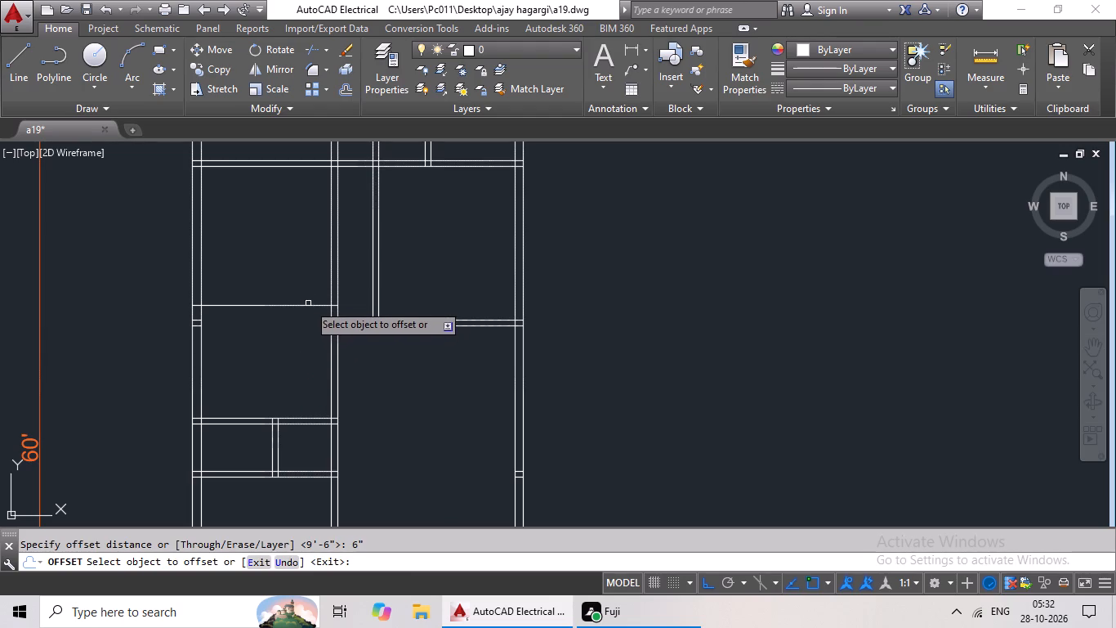
pyautogui.moveTo(307, 307); pyautogui.dragTo(311, 289)
pyautogui.click(318, 256)
pyautogui.press('Escape')
pyautogui.press('Escape')
pyautogui.press('Escape')
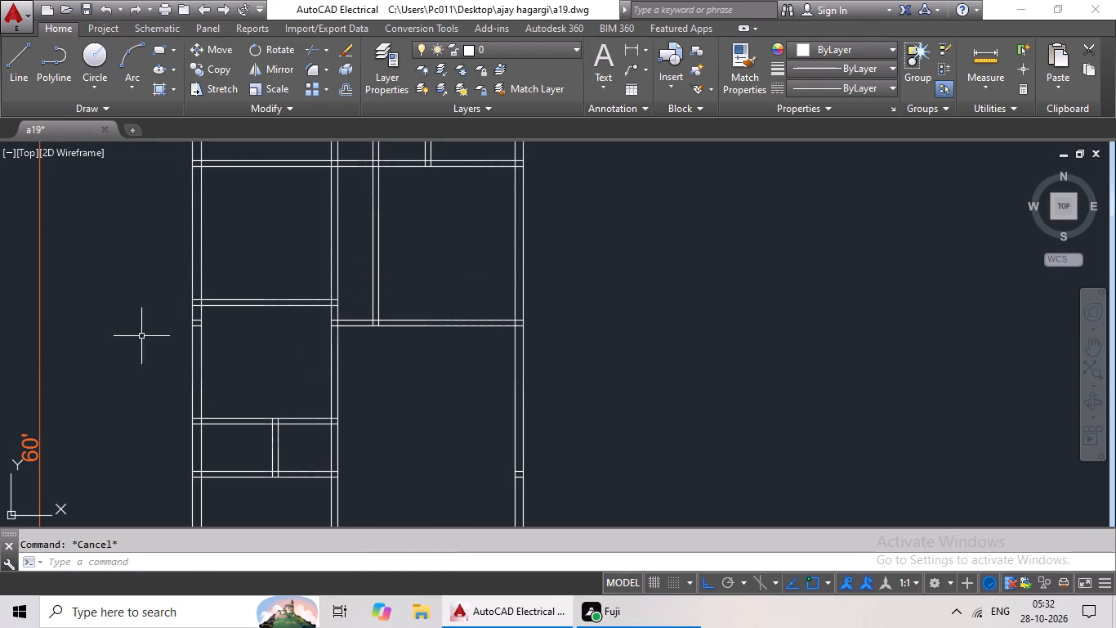
# Erase the two leftover horizontal stub lines inside the left outer wall, just below the new partition.
pyautogui.scroll(4, 194, 325)
pyautogui.moveTo(230, 285); pyautogui.dragTo(206, 347)
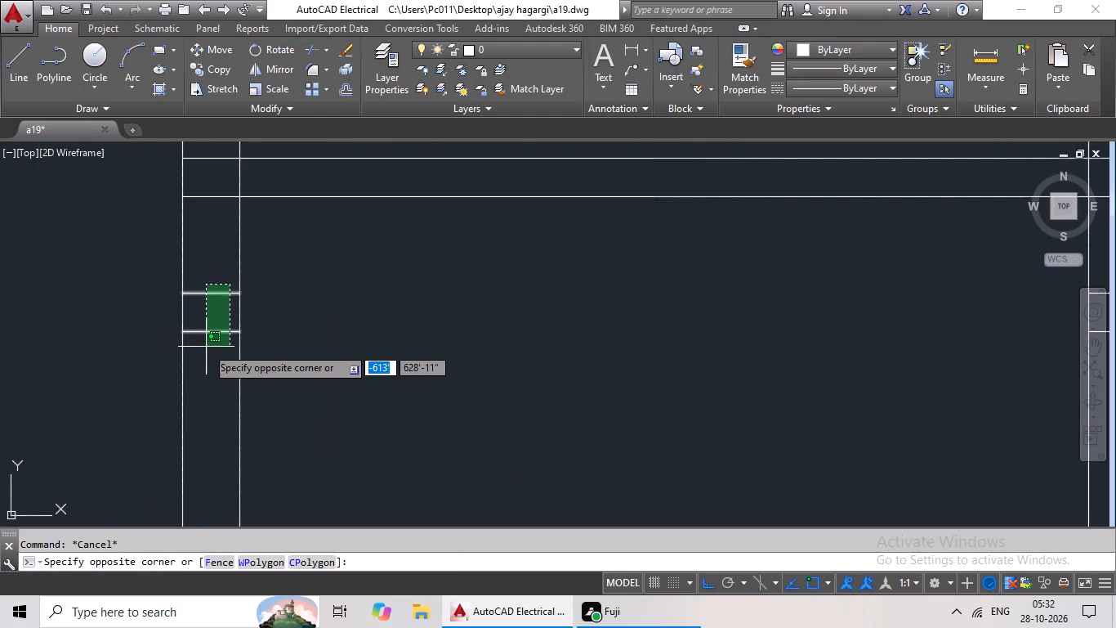
pyautogui.click(207, 344)
pyautogui.press('Delete')
# Erase the two leftover horizontal stub lines inside the right outer wall beside the large room.
pyautogui.scroll(-4, 297, 334)
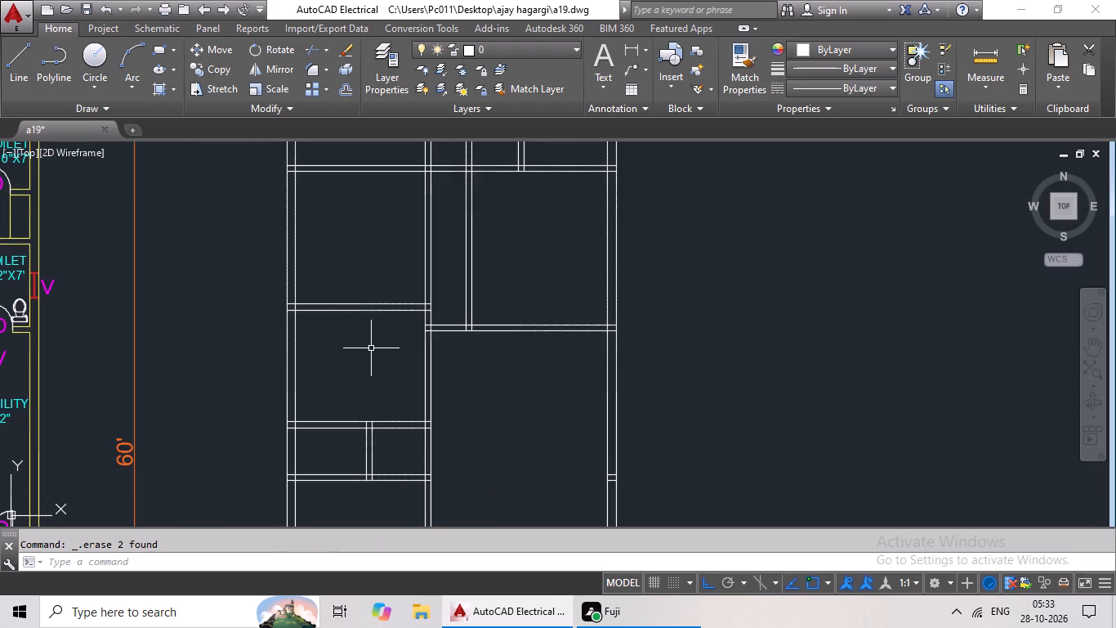
pyautogui.moveTo(367, 348); pyautogui.dragTo(327, 366, button='middle')
pyautogui.moveTo(545, 455); pyautogui.dragTo(523, 285, button='middle')
pyautogui.scroll(4, 555, 337)
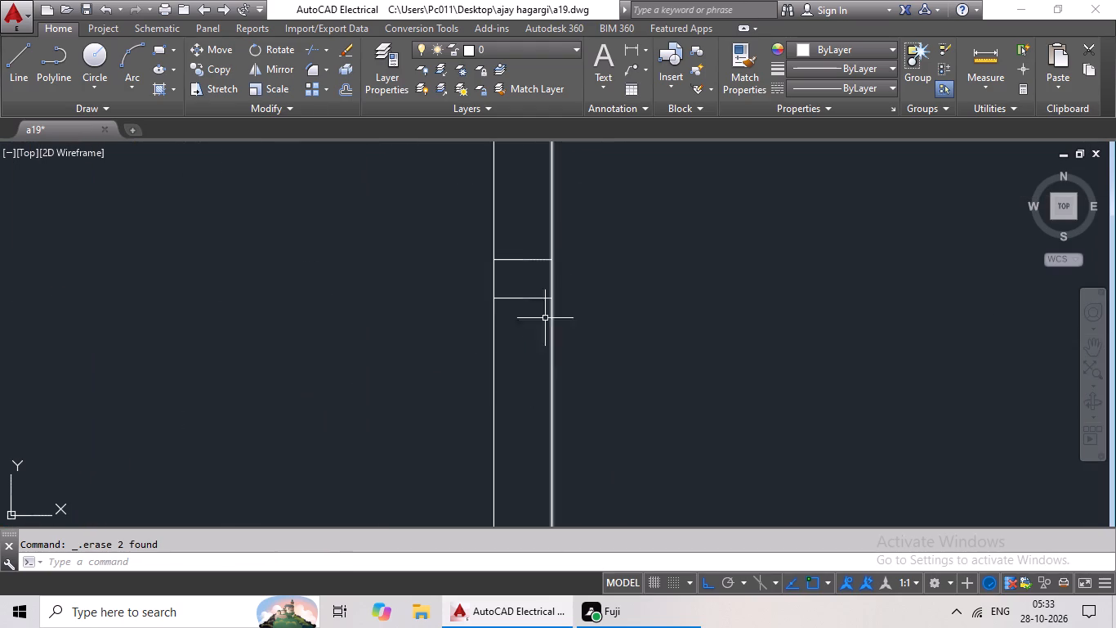
pyautogui.moveTo(528, 238); pyautogui.dragTo(525, 358)
pyautogui.click(525, 358)
pyautogui.press('Delete')
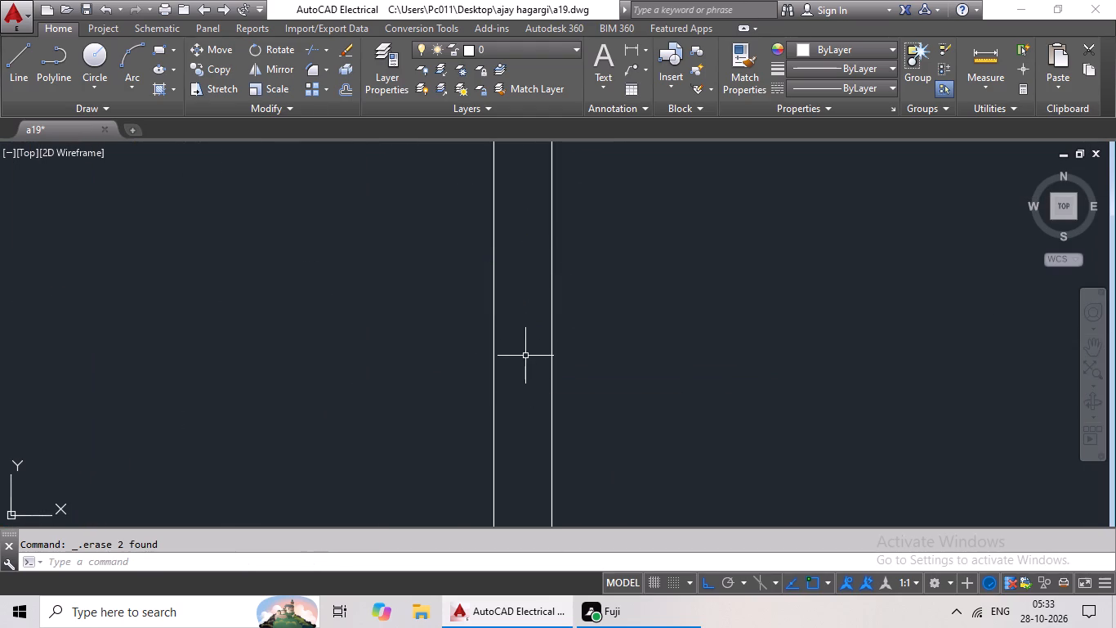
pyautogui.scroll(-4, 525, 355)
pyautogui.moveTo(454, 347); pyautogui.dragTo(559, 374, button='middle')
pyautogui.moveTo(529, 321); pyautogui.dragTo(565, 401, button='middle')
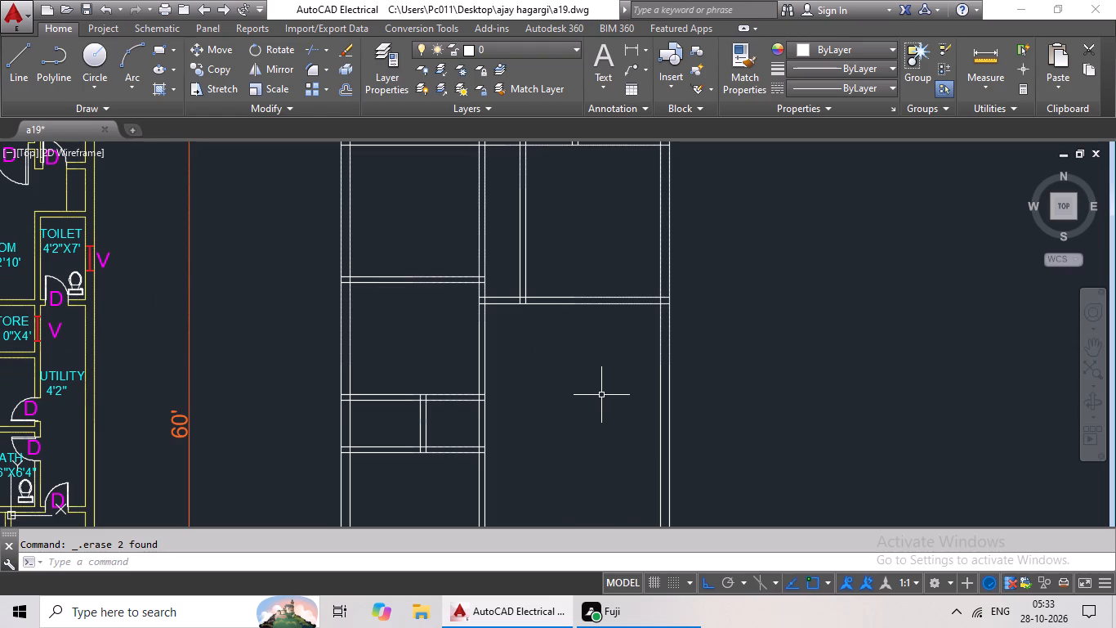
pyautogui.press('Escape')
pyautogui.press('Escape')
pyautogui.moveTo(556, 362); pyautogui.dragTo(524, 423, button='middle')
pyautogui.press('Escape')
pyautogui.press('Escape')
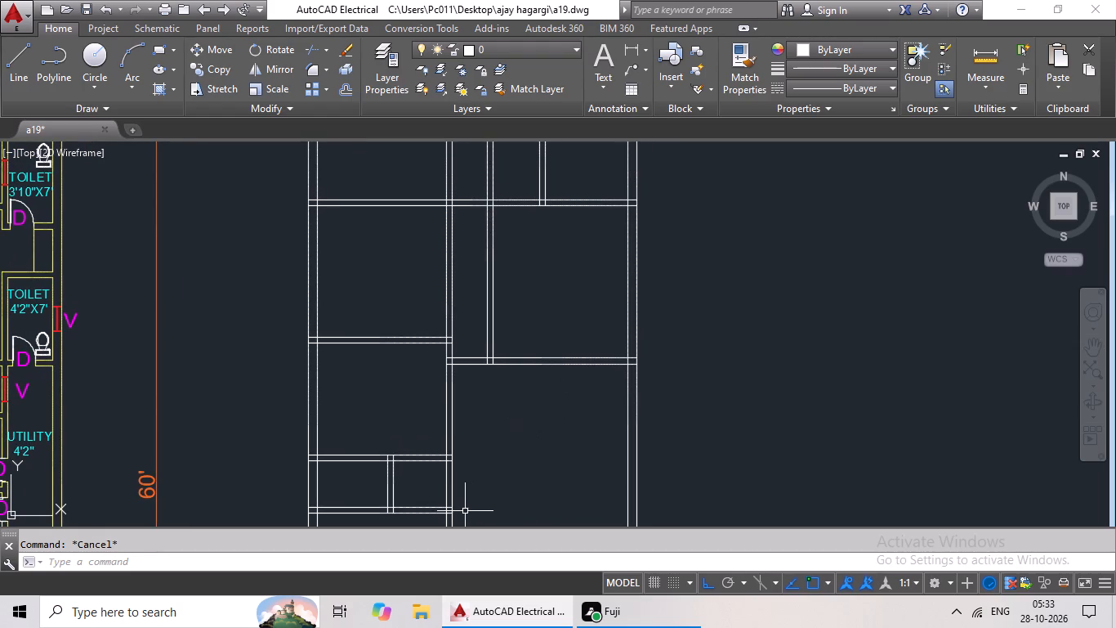
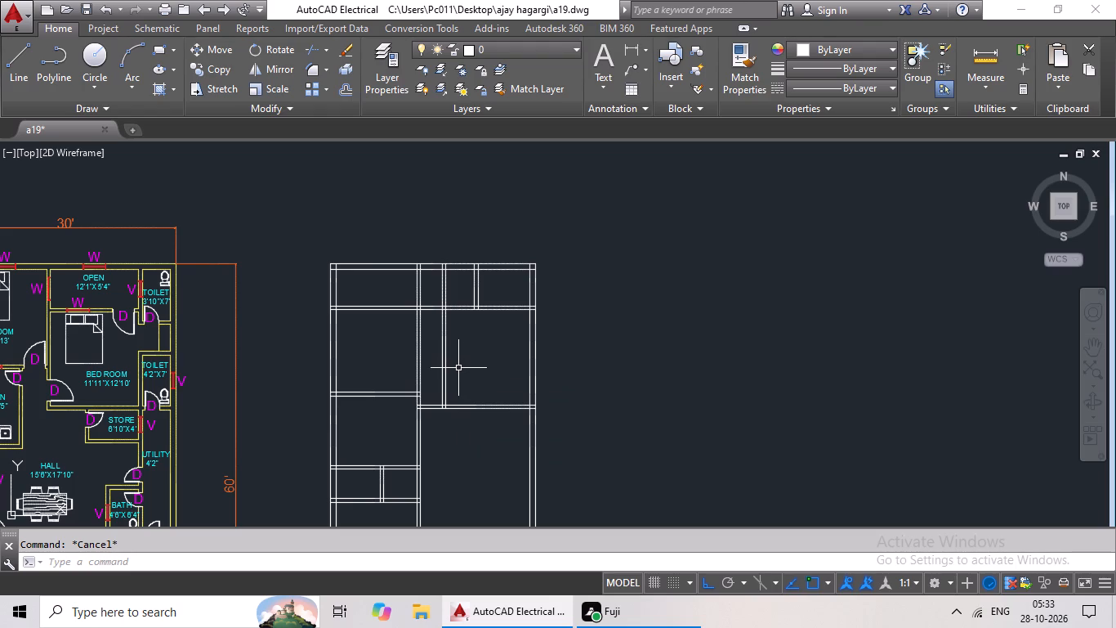
# Trim the left column's right-hand vertical wall lines out of the top strip, between the outer wall and the horizontal wall below.
pyautogui.scroll(1, 458, 368)
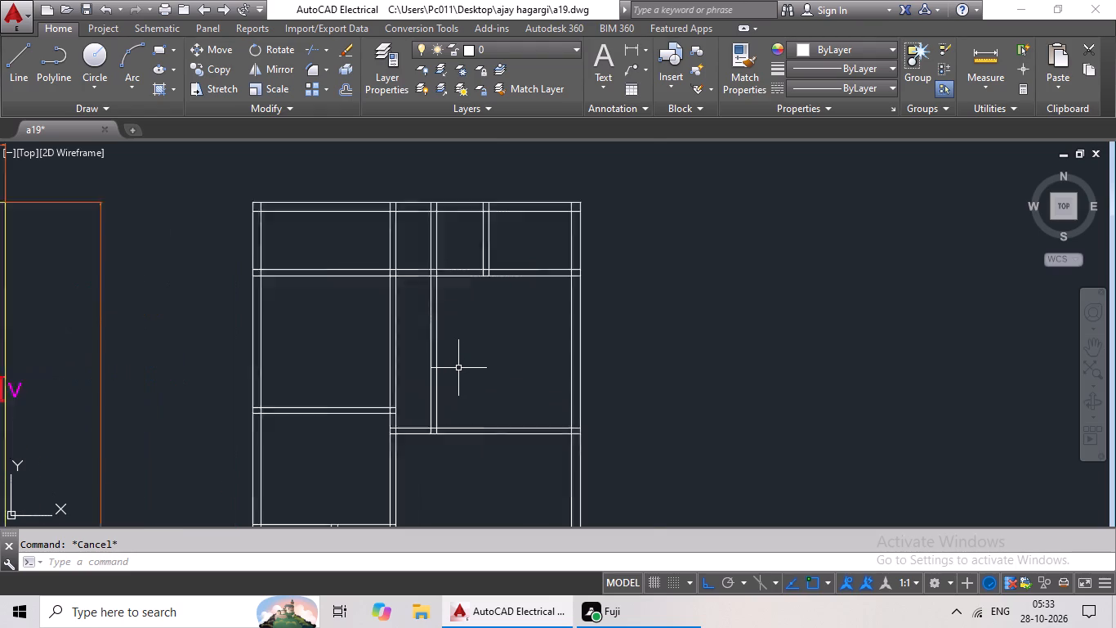
pyautogui.scroll(1, 458, 368)
pyautogui.moveTo(458, 368); pyautogui.dragTo(458, 412, button='middle')
pyautogui.scroll(-1, 458, 415)
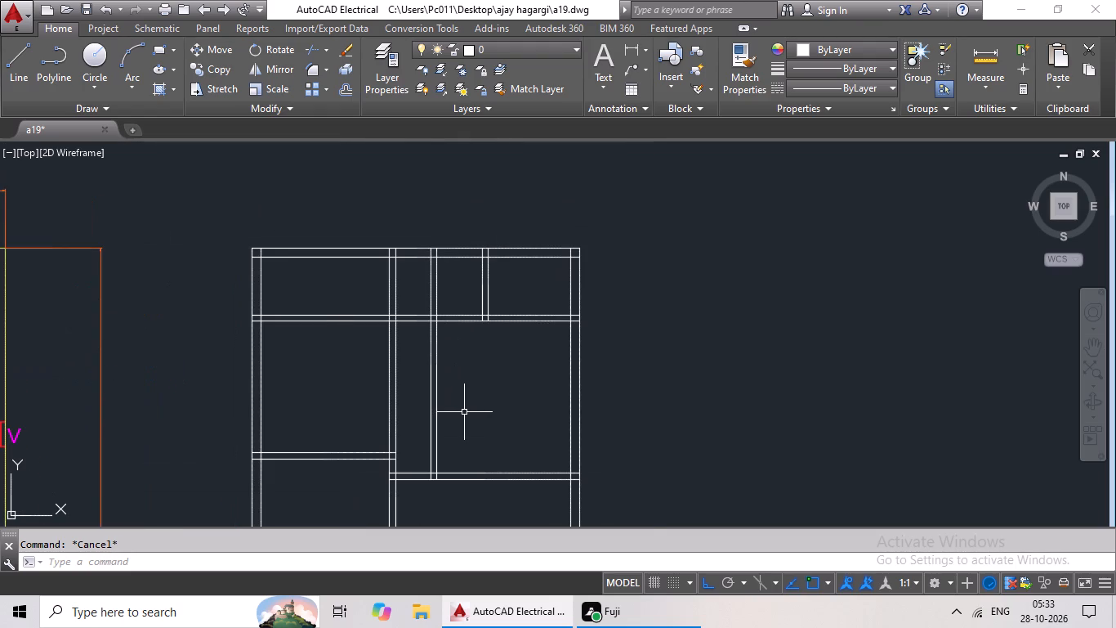
pyautogui.scroll(-1, 467, 410)
pyautogui.moveTo(468, 410); pyautogui.dragTo(502, 312, button='middle')
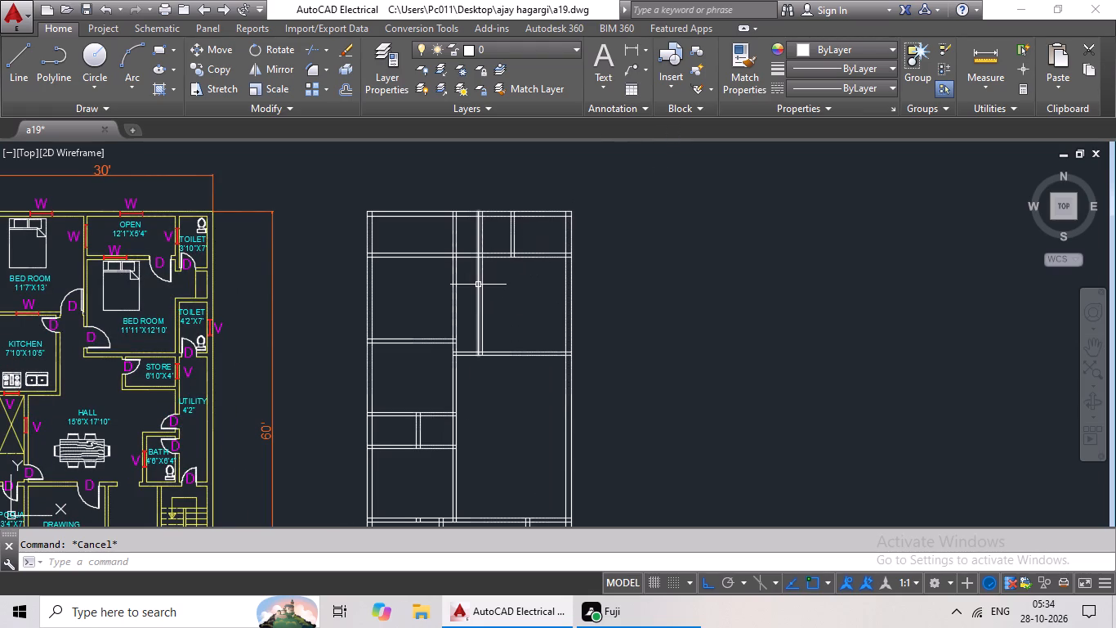
pyautogui.scroll(1, 474, 285)
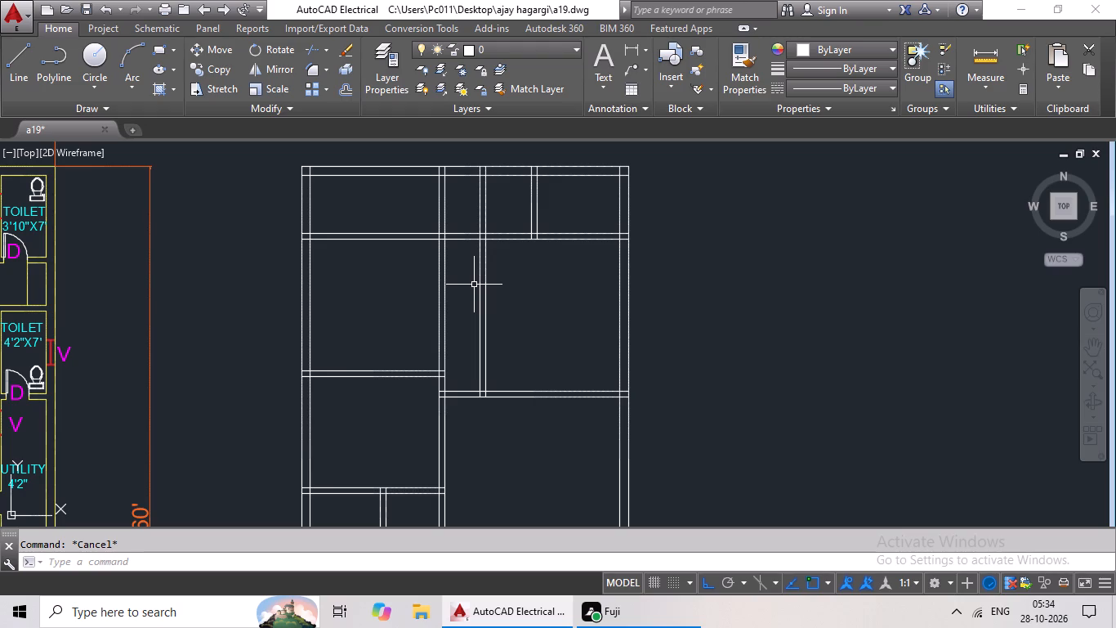
pyautogui.press('Escape')
pyautogui.press('Escape')
pyautogui.press('t')
pyautogui.press('r')
pyautogui.press('space')
pyautogui.press('space')
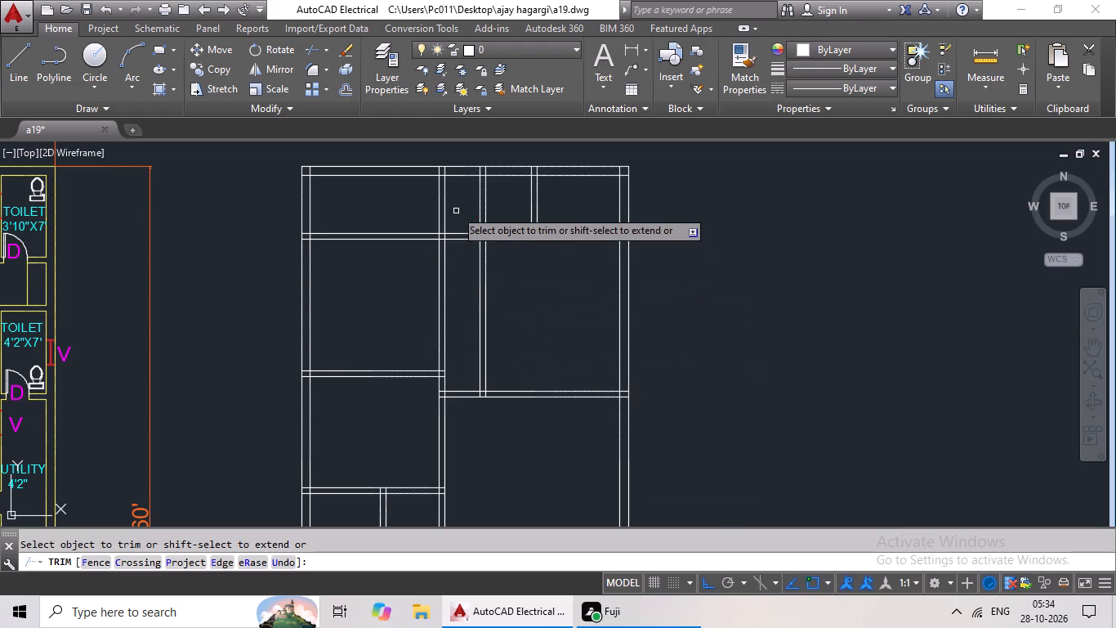
pyautogui.scroll(3, 455, 208)
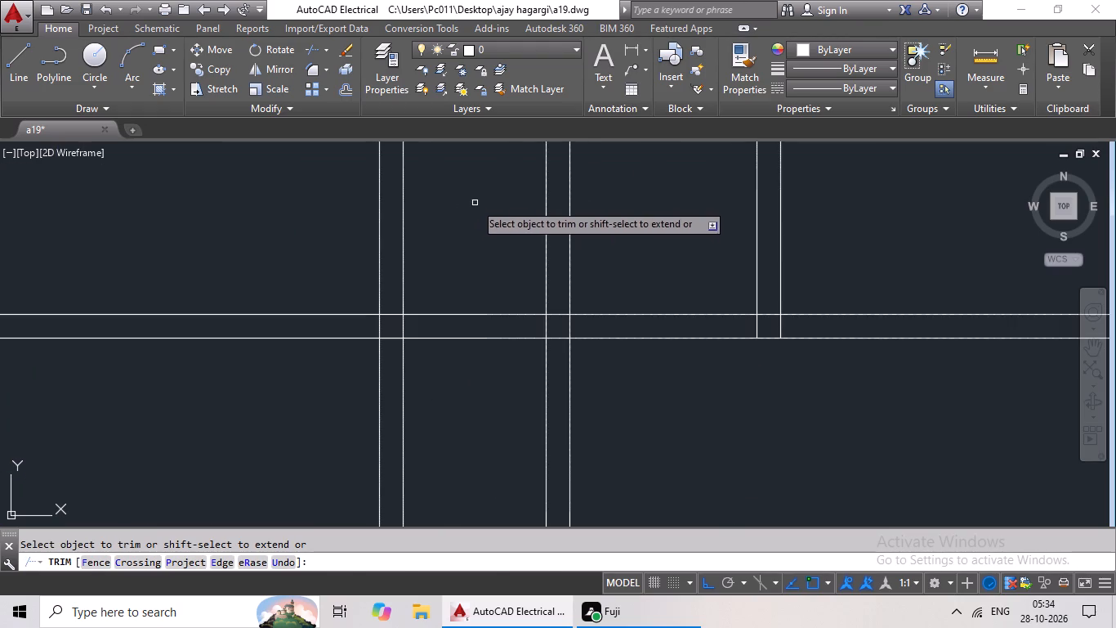
pyautogui.moveTo(480, 177); pyautogui.dragTo(290, 270)
pyautogui.click(290, 270)
pyautogui.scroll(-4, 335, 258)
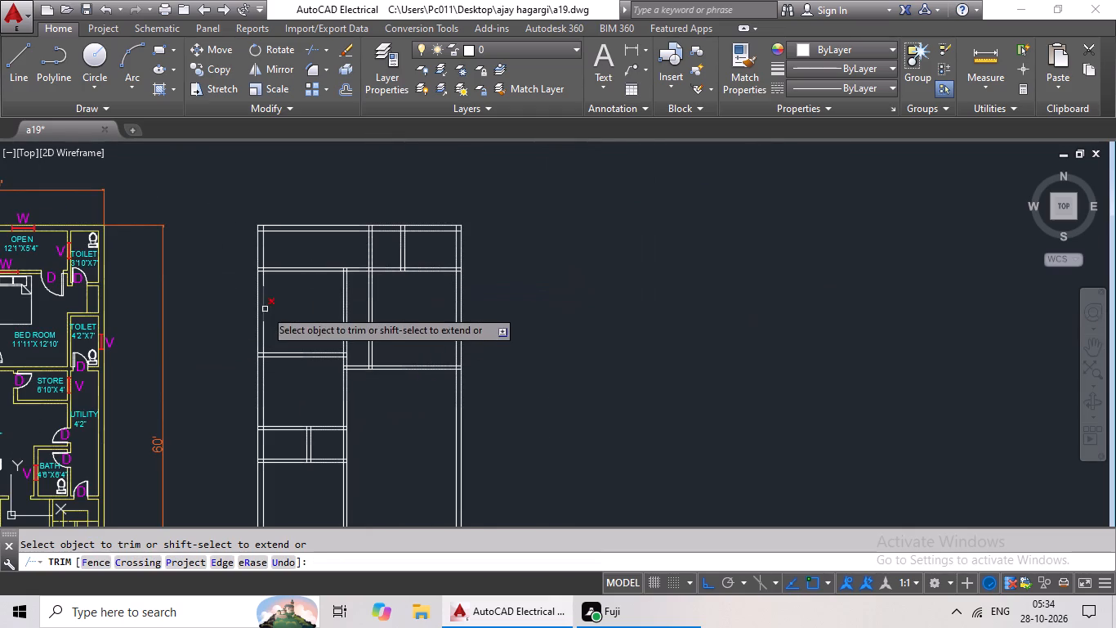
pyautogui.moveTo(276, 303); pyautogui.dragTo(404, 321, button='middle')
pyautogui.press('Escape')
pyautogui.press('Escape')
pyautogui.press('Escape')
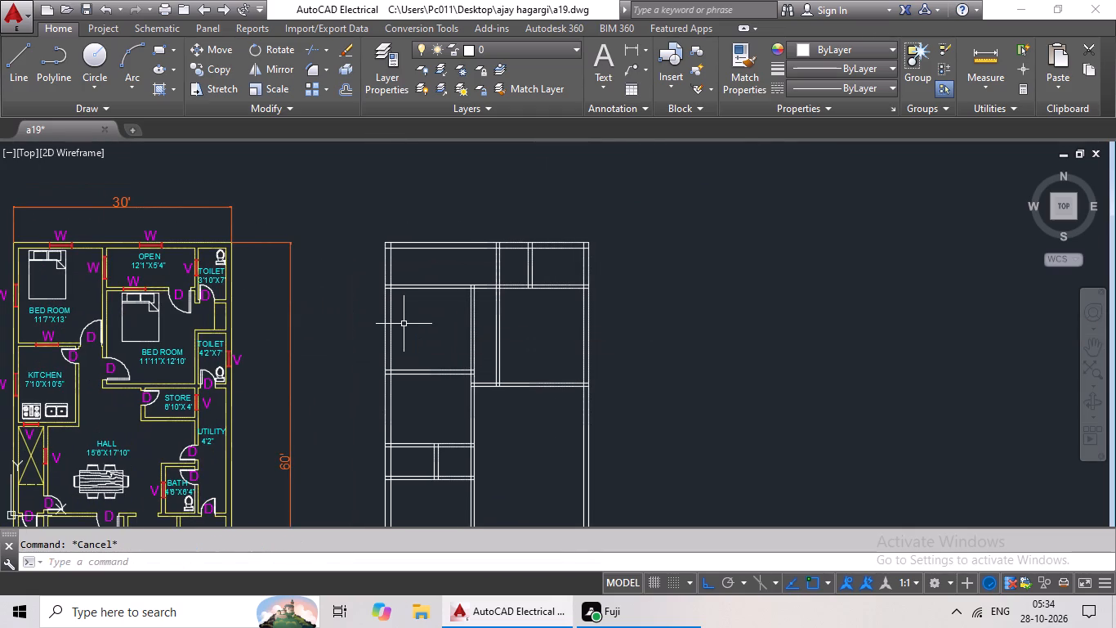
# Offset the inner line of the left outer wall 6' to the right.
pyautogui.press('o')
pyautogui.press('Return')
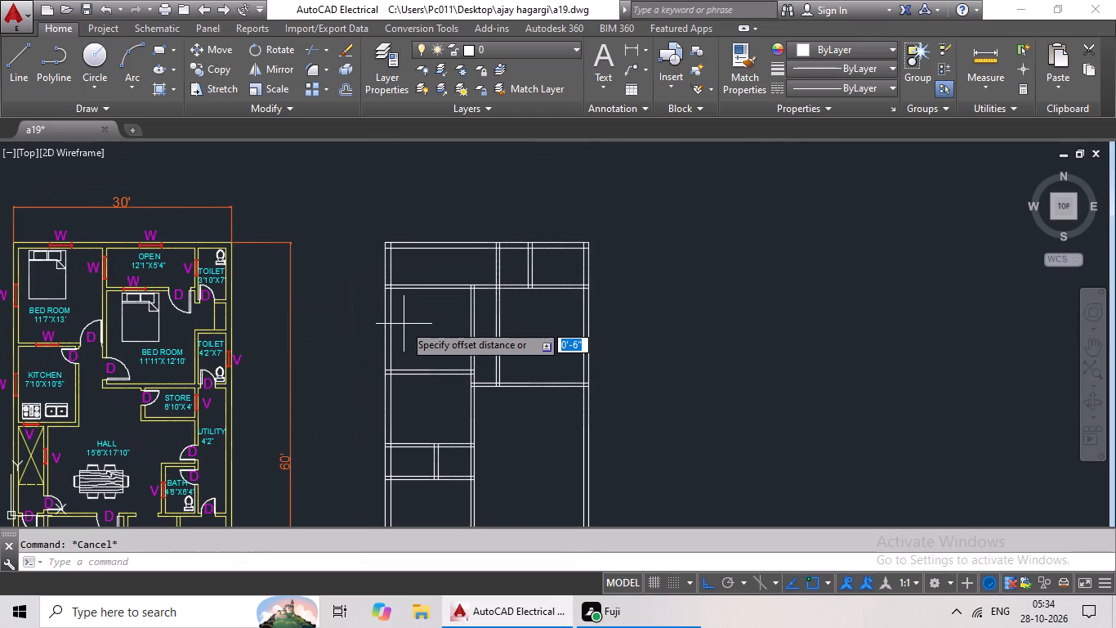
pyautogui.write("6'")
pyautogui.press('Return')
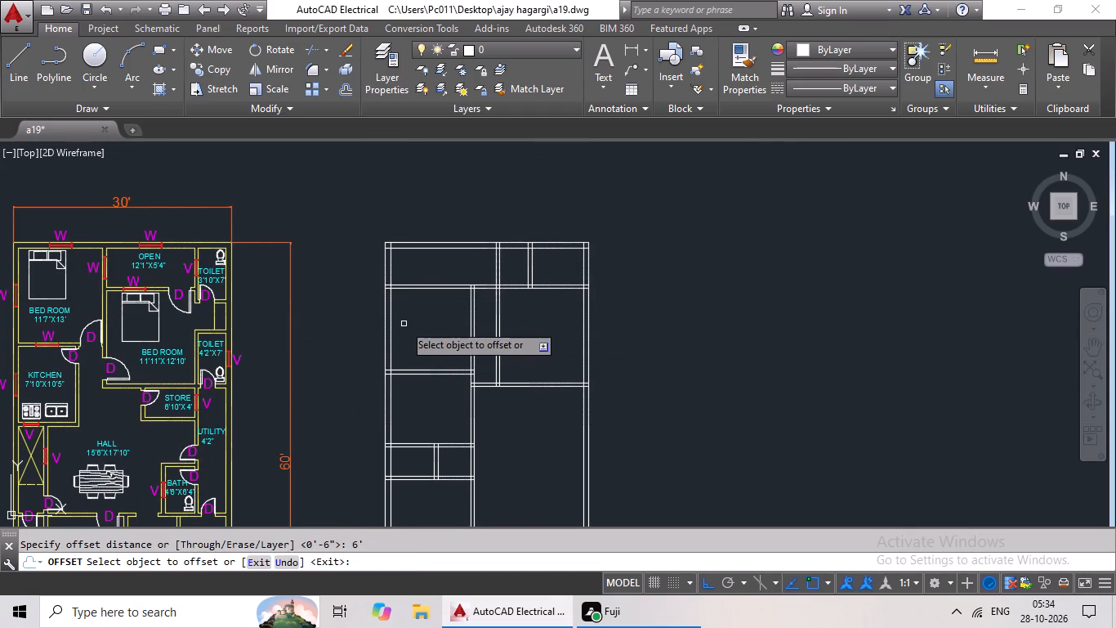
pyautogui.click(391, 269)
pyautogui.click(414, 267)
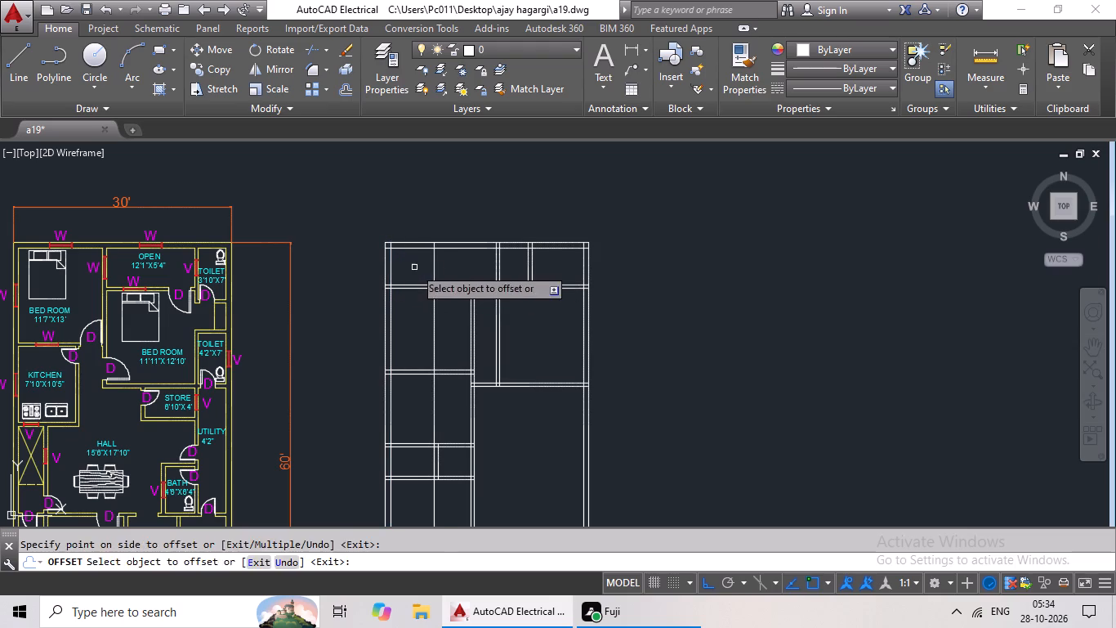
pyautogui.press('Escape')
pyautogui.press('Escape')
pyautogui.press('Escape')
# Offset the new vertical line 6" to the right to form a partition wall.
pyautogui.press('o')
pyautogui.press('Return')
pyautogui.write('6"')
pyautogui.press('Return')
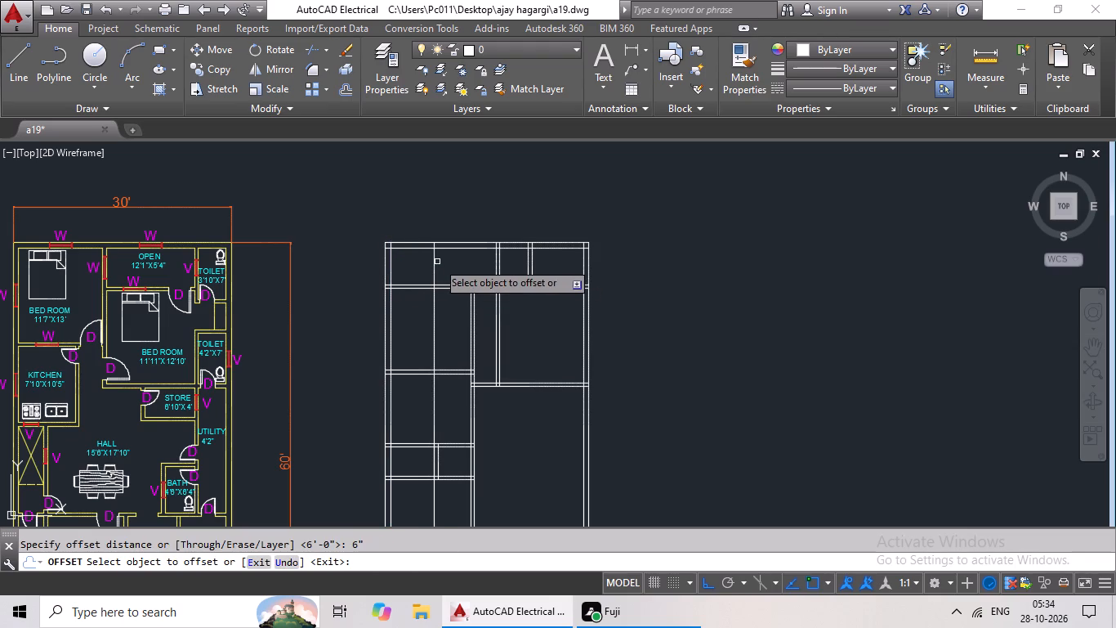
pyautogui.moveTo(432, 265); pyautogui.dragTo(461, 261)
pyautogui.click(462, 261)
pyautogui.press('Escape')
pyautogui.press('Escape')
pyautogui.press('Escape')
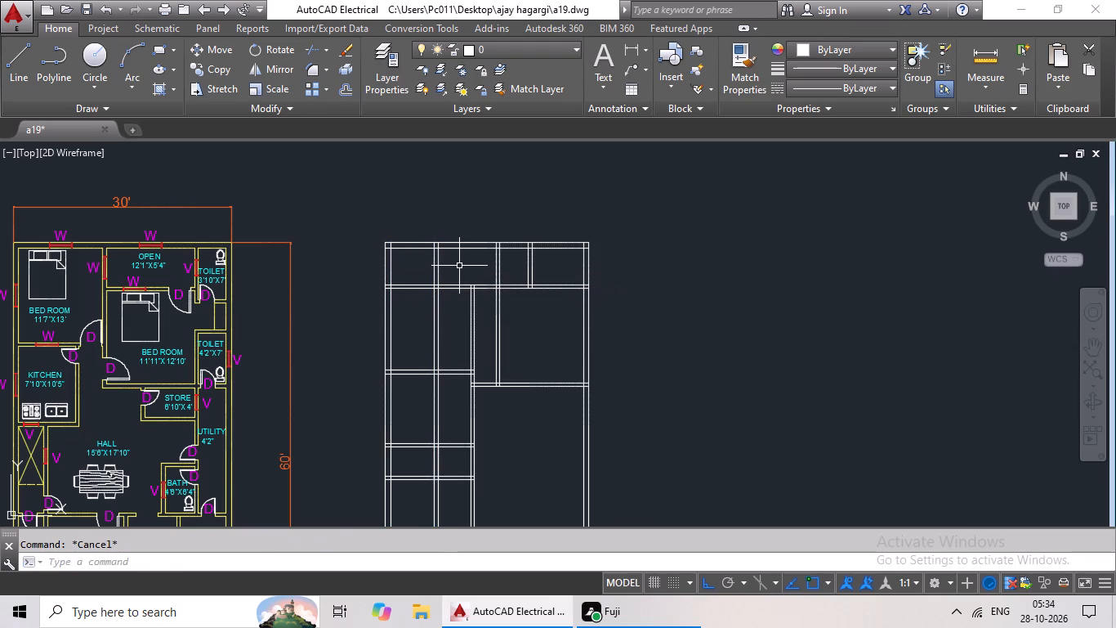
# Trim the new partition's two lines out of the large left-column room directly below the top strip.
pyautogui.press('t')
pyautogui.press('r')
pyautogui.press('space')
pyautogui.press('space')
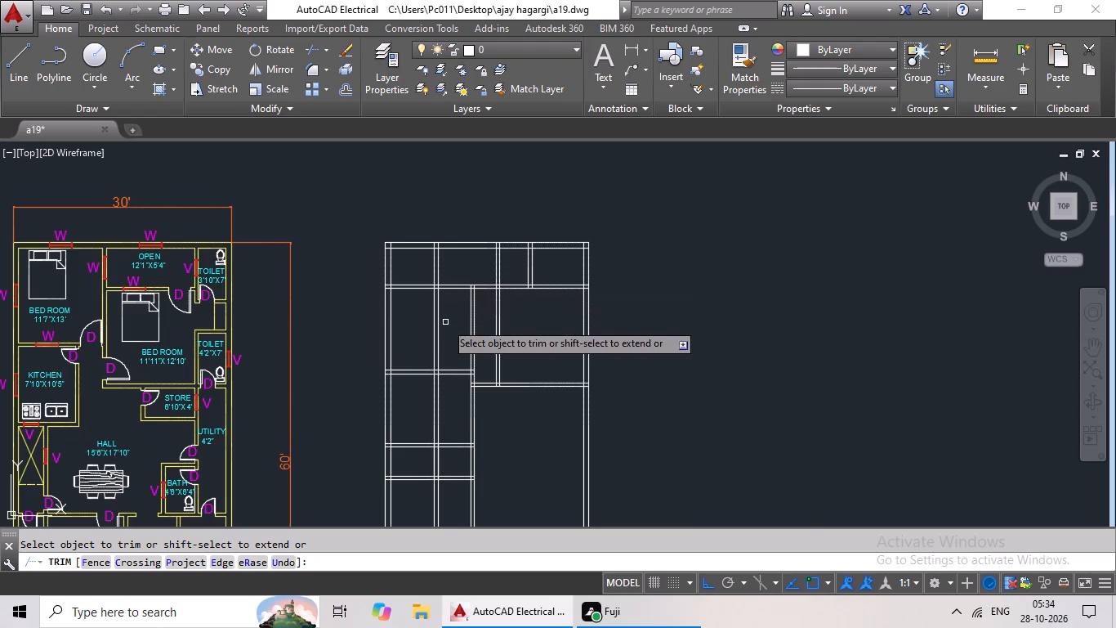
pyautogui.scroll(2, 445, 322)
pyautogui.moveTo(462, 292); pyautogui.dragTo(382, 352)
pyautogui.click(383, 348)
pyautogui.scroll(-2, 432, 307)
pyautogui.moveTo(431, 307); pyautogui.dragTo(435, 229, button='middle')
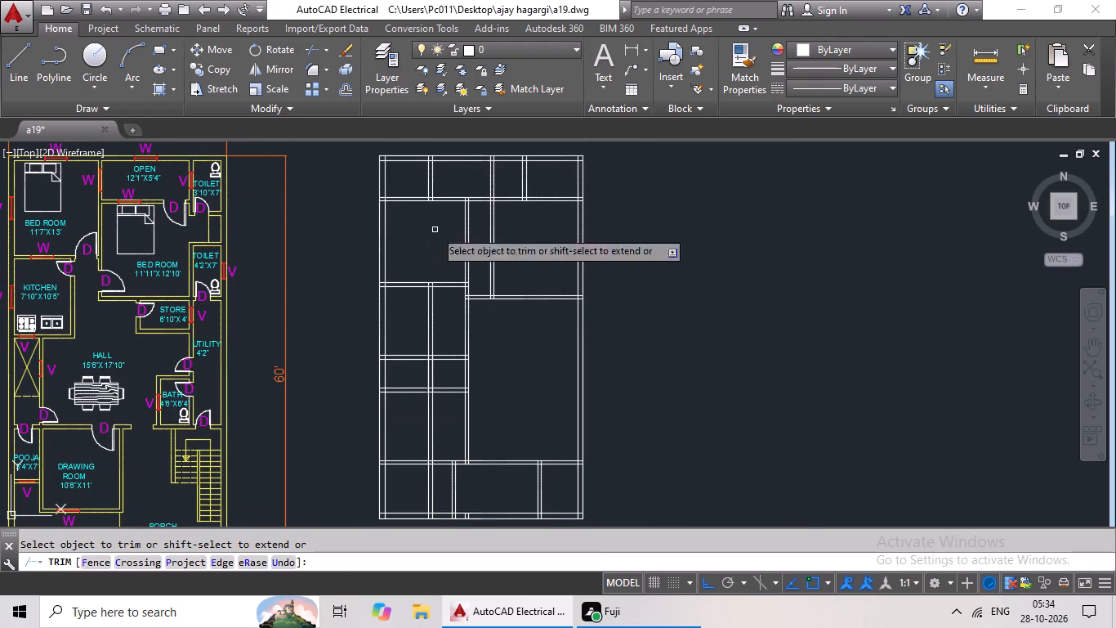
# Trim the partition's two lines out of the second left-column room, above the row of two small rooms.
pyautogui.moveTo(438, 328); pyautogui.dragTo(443, 297, button='middle')
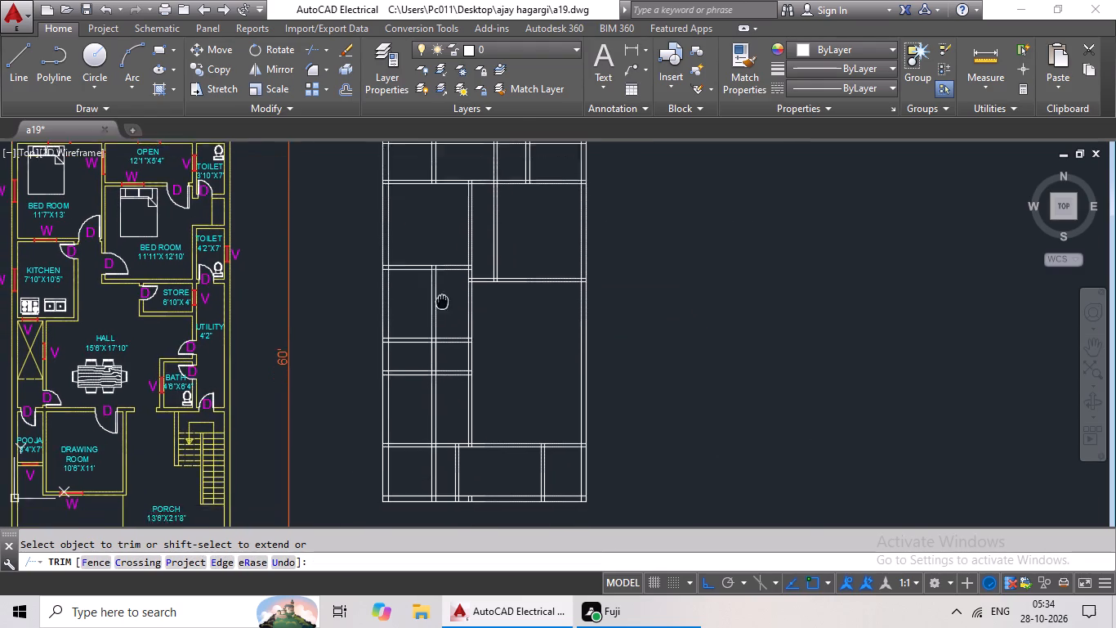
pyautogui.moveTo(443, 297); pyautogui.dragTo(444, 280, button='middle')
pyautogui.scroll(1, 444, 284)
pyautogui.moveTo(462, 271); pyautogui.dragTo(406, 295)
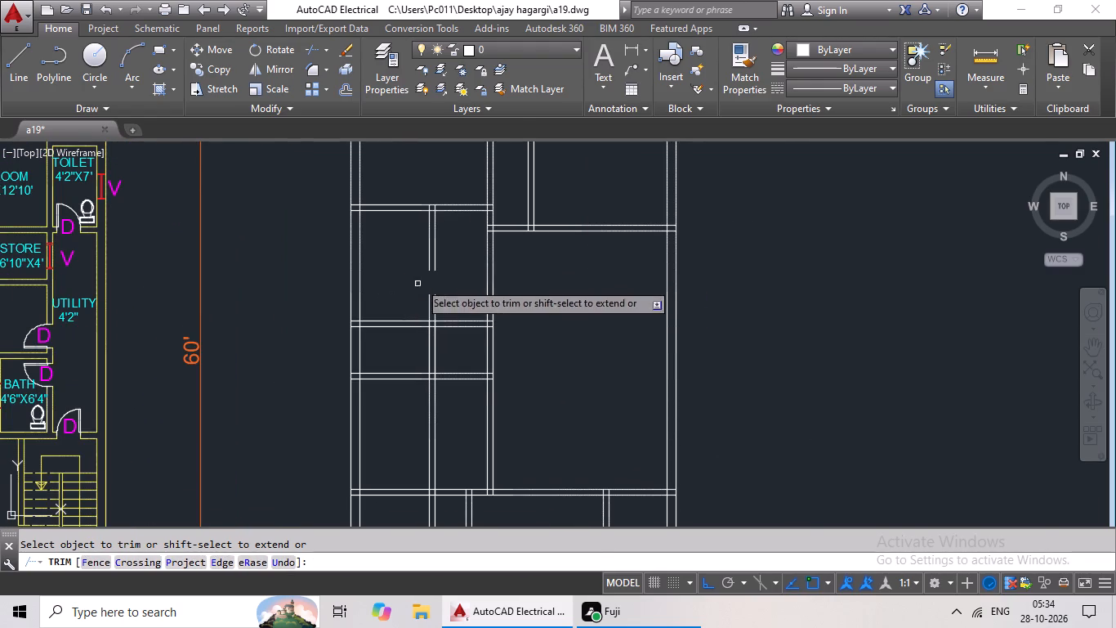
pyautogui.scroll(2, 437, 223)
pyautogui.moveTo(458, 207); pyautogui.dragTo(335, 357)
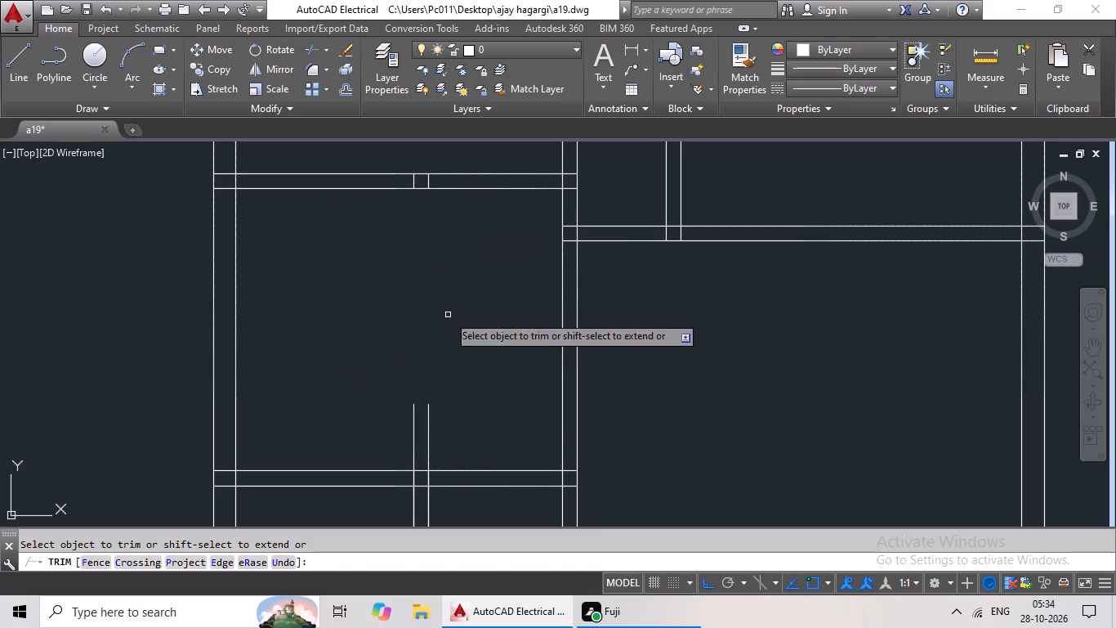
pyautogui.moveTo(468, 343); pyautogui.dragTo(377, 446)
pyautogui.moveTo(438, 379); pyautogui.dragTo(458, 186, button='middle')
pyautogui.scroll(-1, 435, 392)
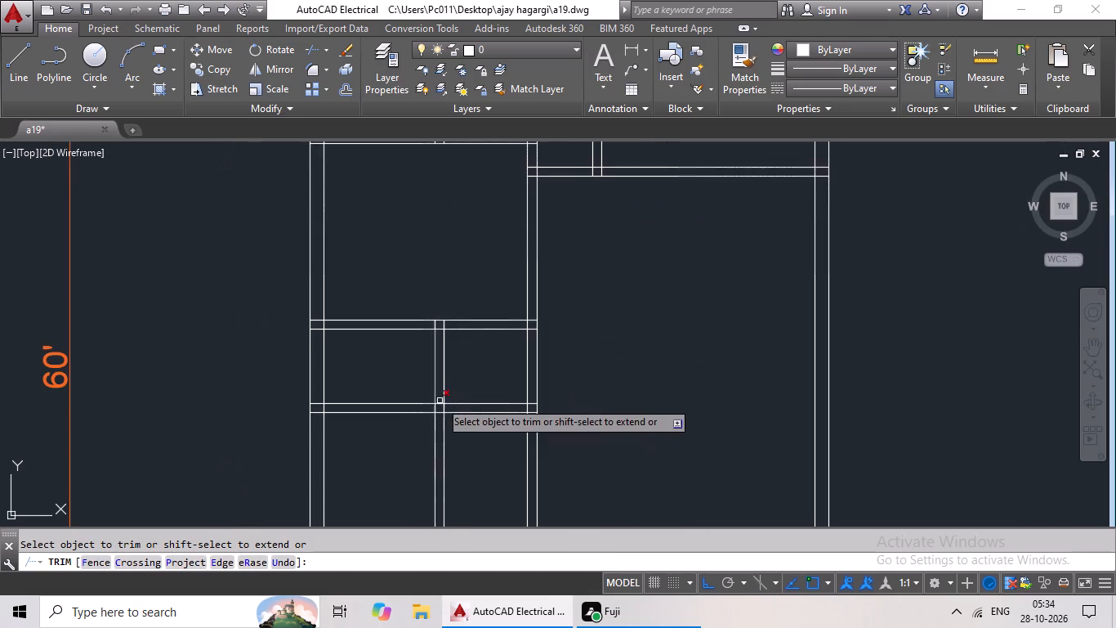
# Trim the partition's two lines out of the left-column room below the small rooms and out of the bottom strip.
pyautogui.moveTo(456, 425); pyautogui.dragTo(485, 182, button='middle')
pyautogui.moveTo(506, 222); pyautogui.dragTo(398, 316)
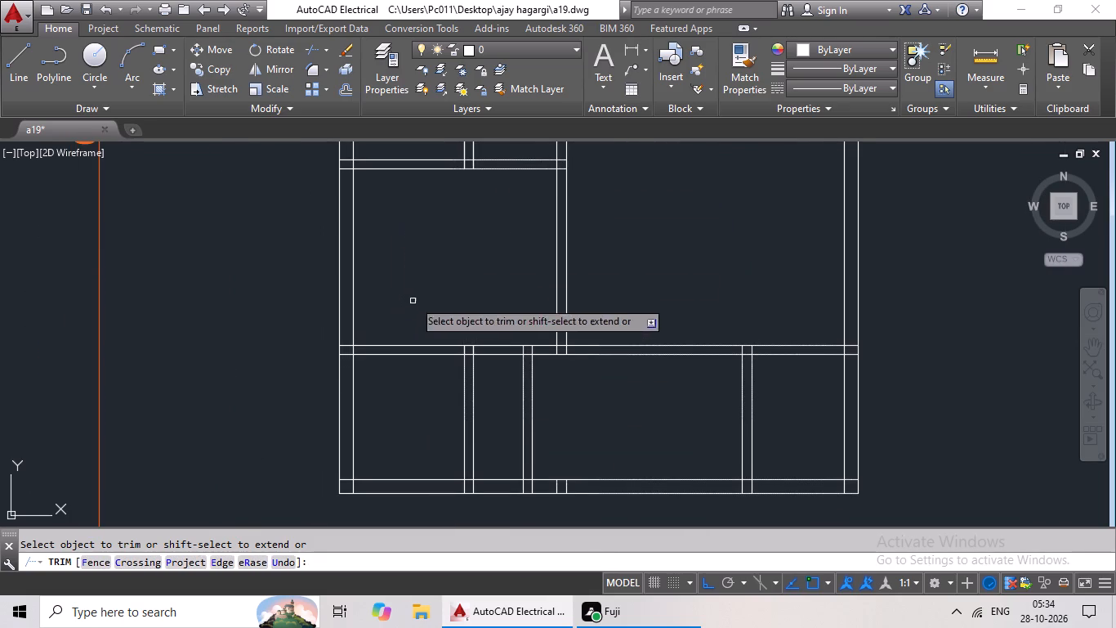
pyautogui.moveTo(479, 247); pyautogui.dragTo(489, 210, button='middle')
pyautogui.scroll(3, 481, 371)
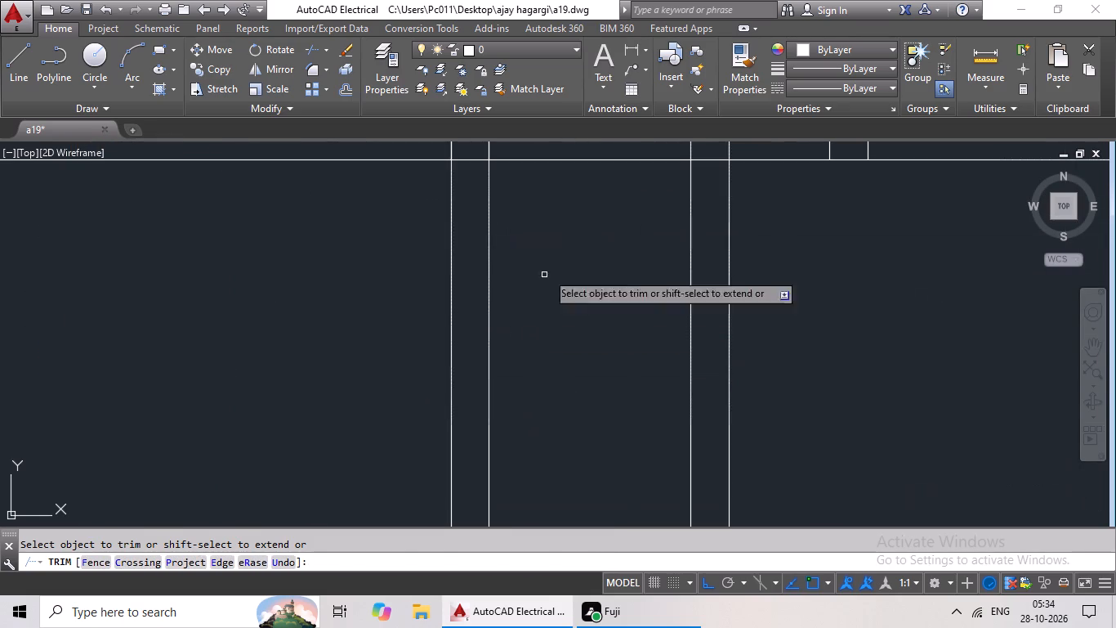
pyautogui.moveTo(571, 245); pyautogui.dragTo(381, 438)
pyautogui.scroll(-4, 436, 407)
pyautogui.moveTo(442, 405); pyautogui.dragTo(405, 466, button='middle')
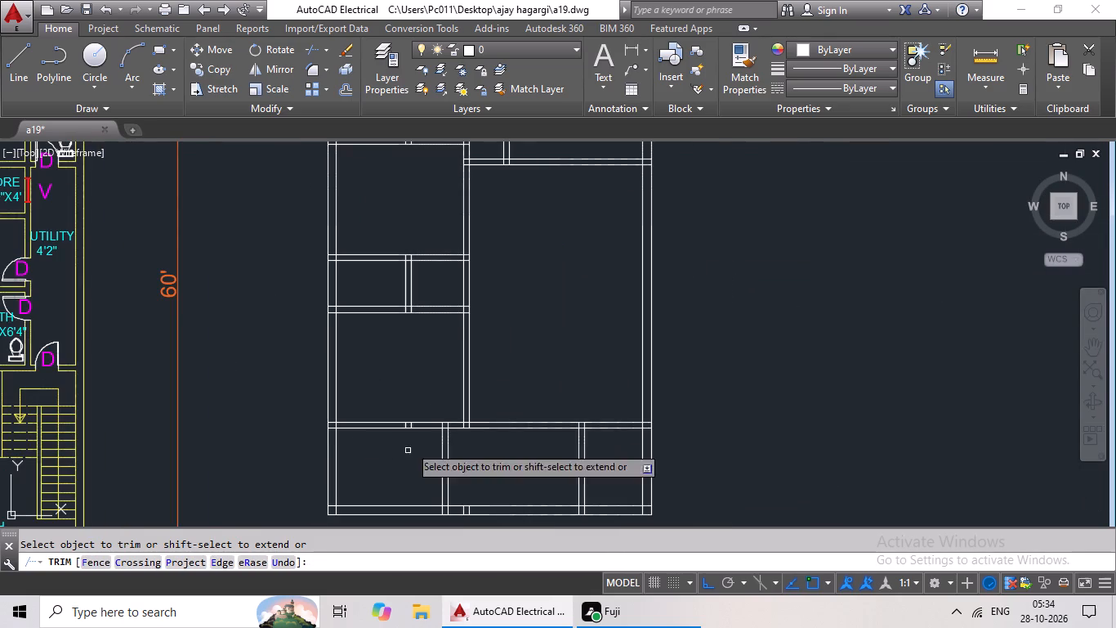
pyautogui.moveTo(426, 370); pyautogui.dragTo(411, 460, button='middle')
pyautogui.moveTo(387, 259); pyautogui.dragTo(388, 406, button='middle')
pyautogui.moveTo(399, 301); pyautogui.dragTo(399, 357, button='middle')
pyautogui.press('Escape')
pyautogui.press('Escape')
pyautogui.press('Escape')
pyautogui.press('Escape')
pyautogui.middleClick(398, 349)
pyautogui.press('Escape')
pyautogui.press('Escape')
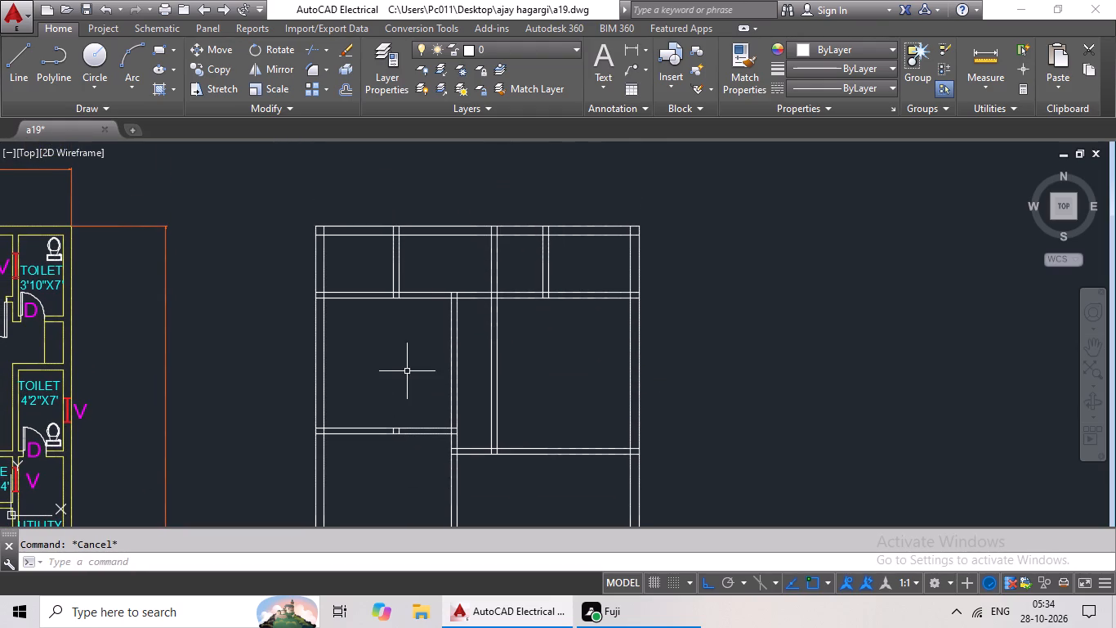
pyautogui.press('Escape')
pyautogui.press('Escape')
# Offset the upper line of the horizontal wall under the large upper-left room 4' upward.
pyautogui.scroll(-2, 408, 364)
pyautogui.moveTo(411, 361); pyautogui.dragTo(417, 334, button='middle')
pyautogui.scroll(3, 410, 361)
pyautogui.moveTo(420, 331); pyautogui.dragTo(391, 401, button='middle')
pyautogui.press('Escape')
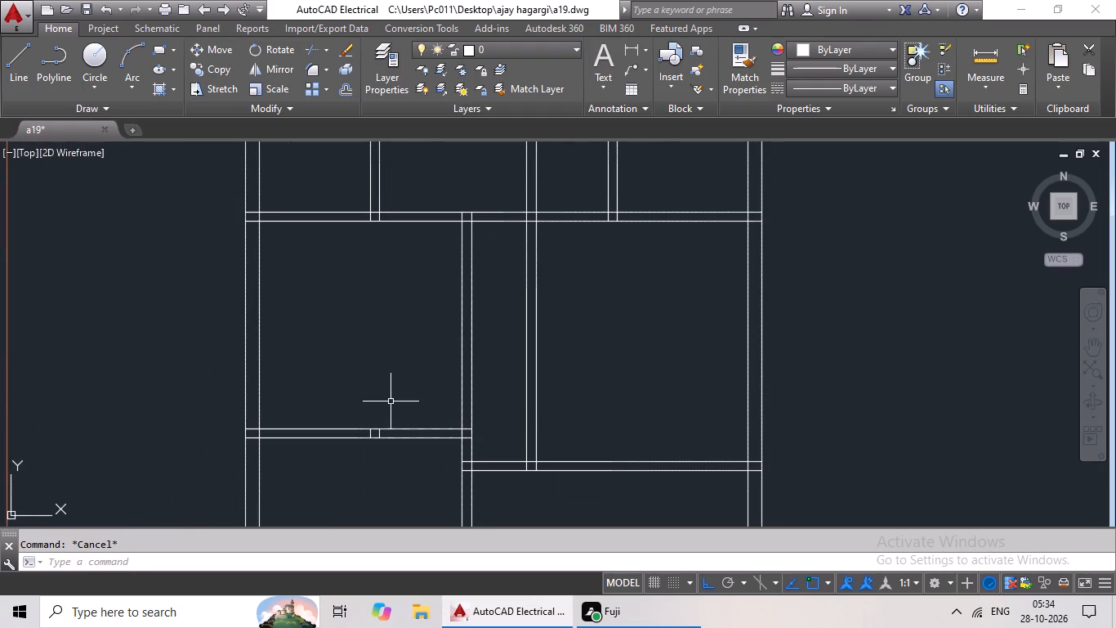
pyautogui.press('Escape')
pyautogui.press('Escape')
pyautogui.press('Escape')
pyautogui.press('Escape')
pyautogui.press('o')
pyautogui.press('Return')
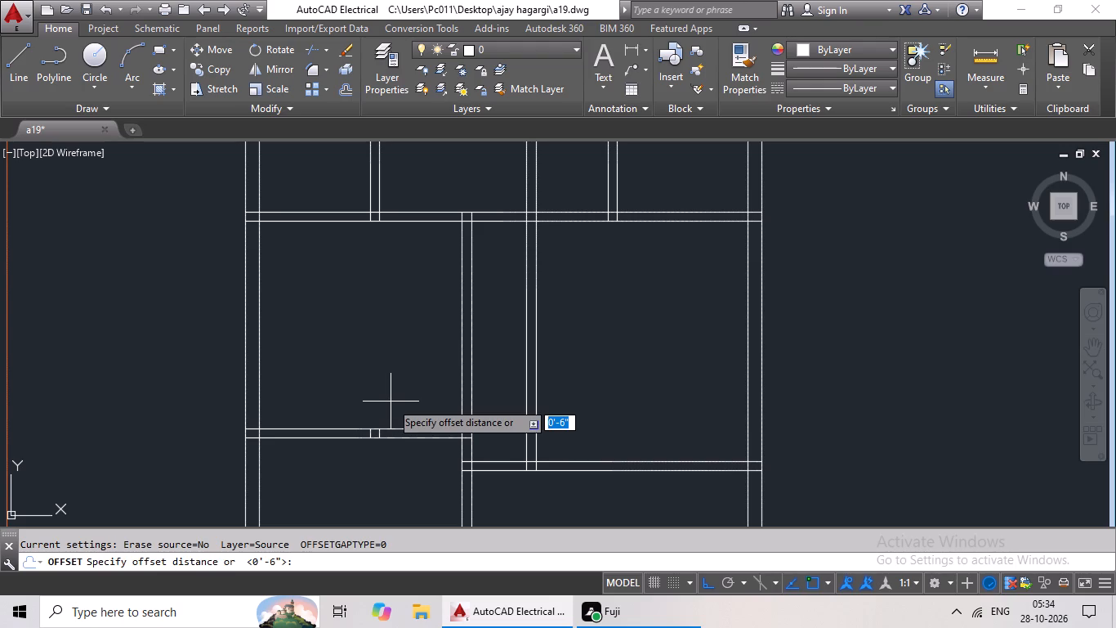
pyautogui.write("4'")
pyautogui.press('Return')
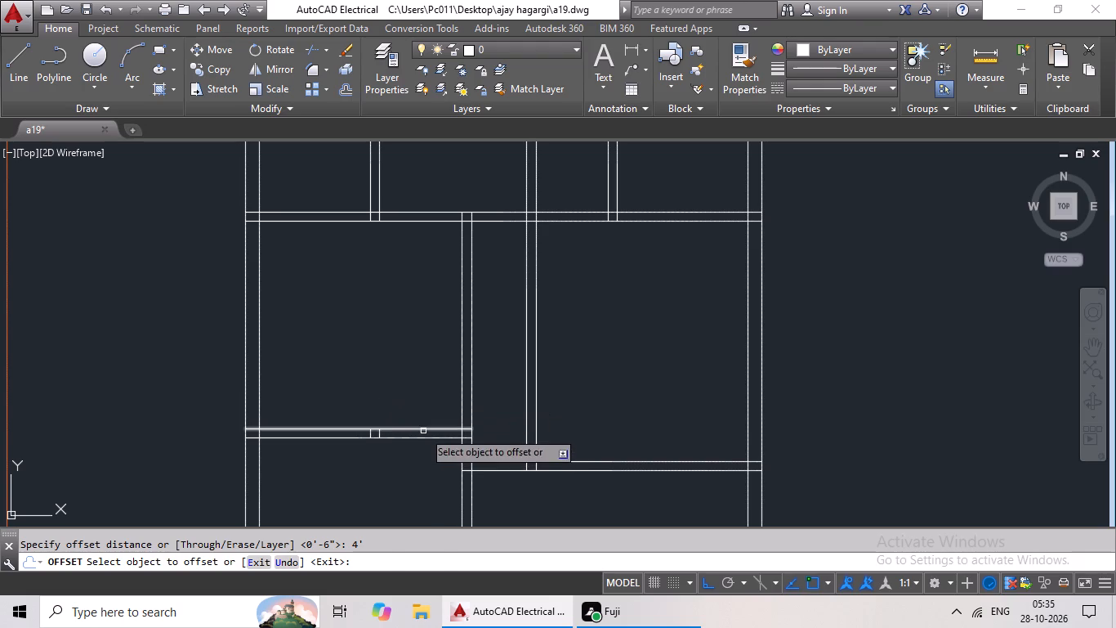
pyautogui.moveTo(423, 431); pyautogui.dragTo(424, 419)
pyautogui.click(430, 397)
pyautogui.press('Escape')
pyautogui.press('Escape')
pyautogui.press('Escape')
pyautogui.press('Escape')
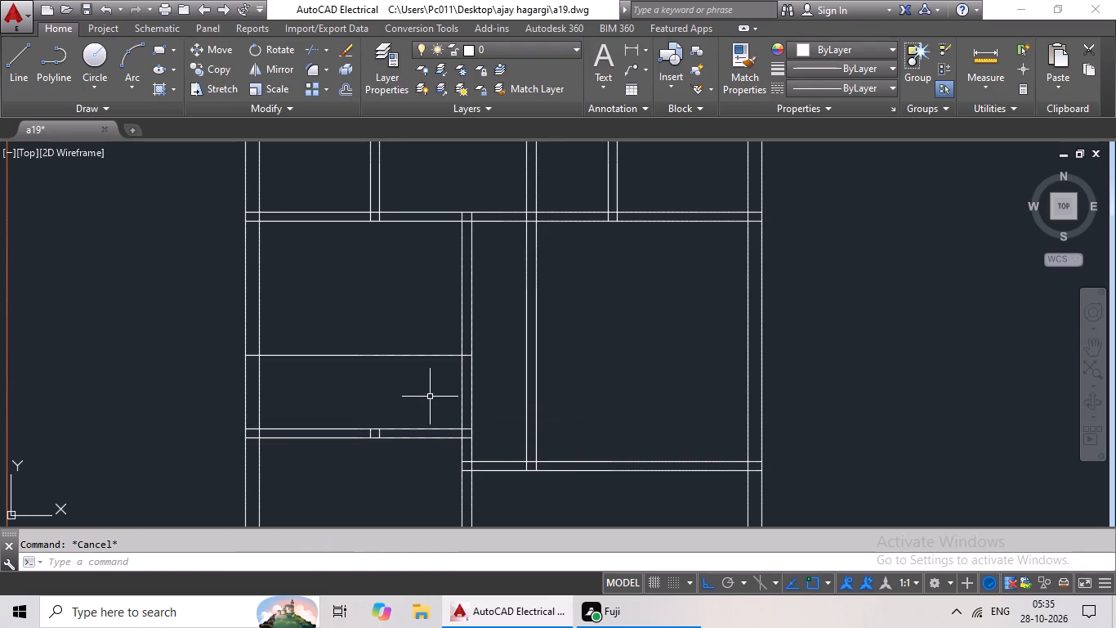
# Offset the new horizontal line 6" upward to form a partition wall across the upper-left room.
pyautogui.press('o')
pyautogui.press('Return')
pyautogui.write('6"')
pyautogui.press('Return')
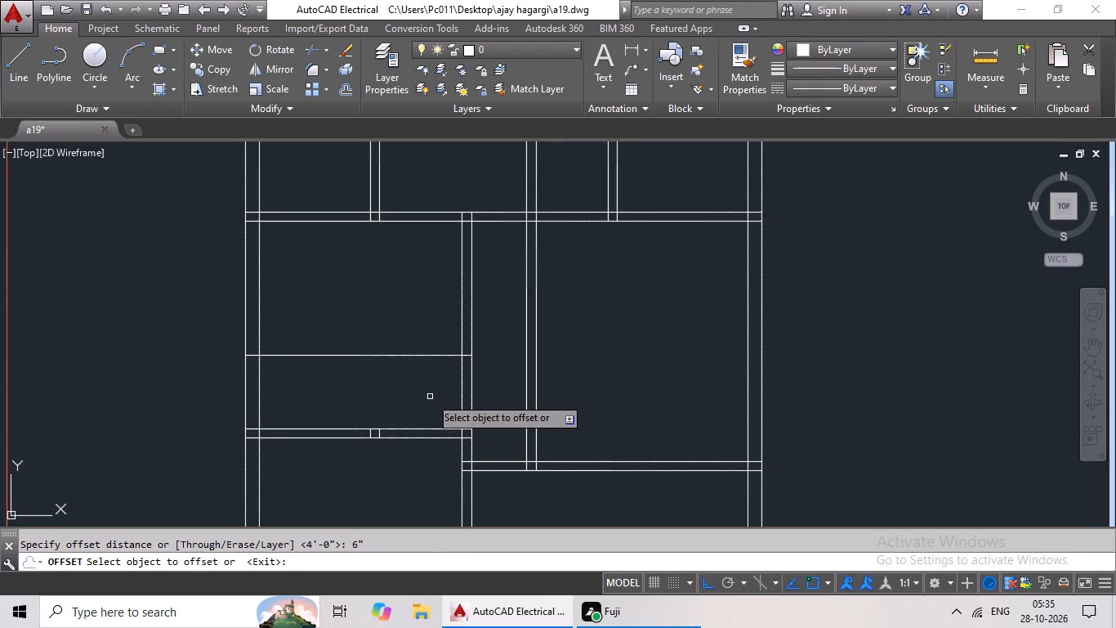
pyautogui.click(405, 356)
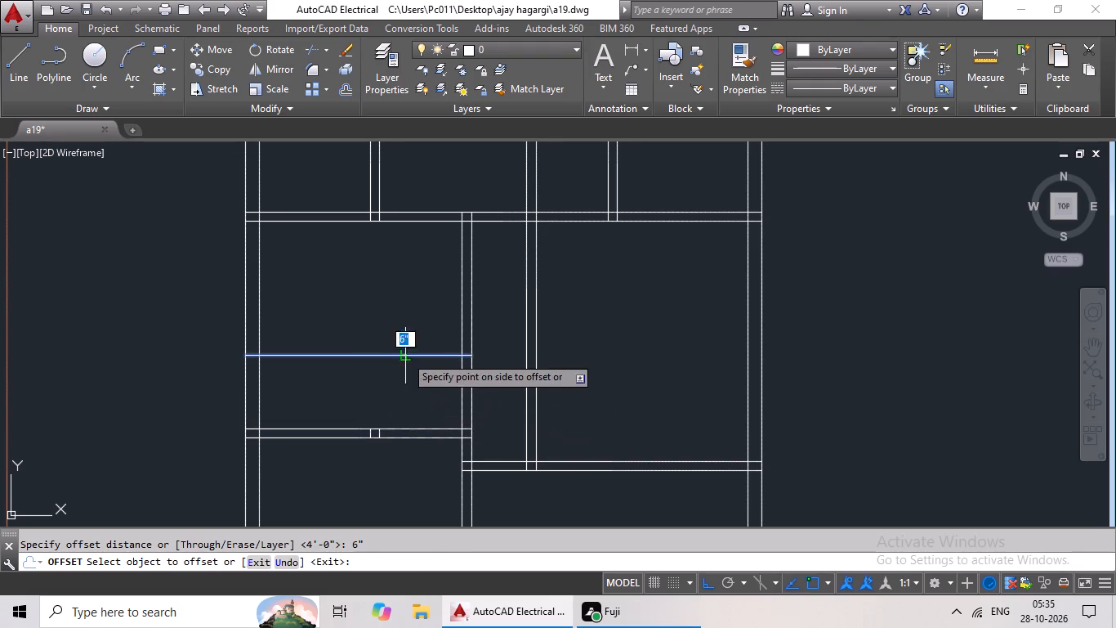
pyautogui.click(418, 334)
pyautogui.moveTo(412, 378); pyautogui.dragTo(444, 363, button='middle')
pyautogui.press('Escape')
pyautogui.press('Escape')
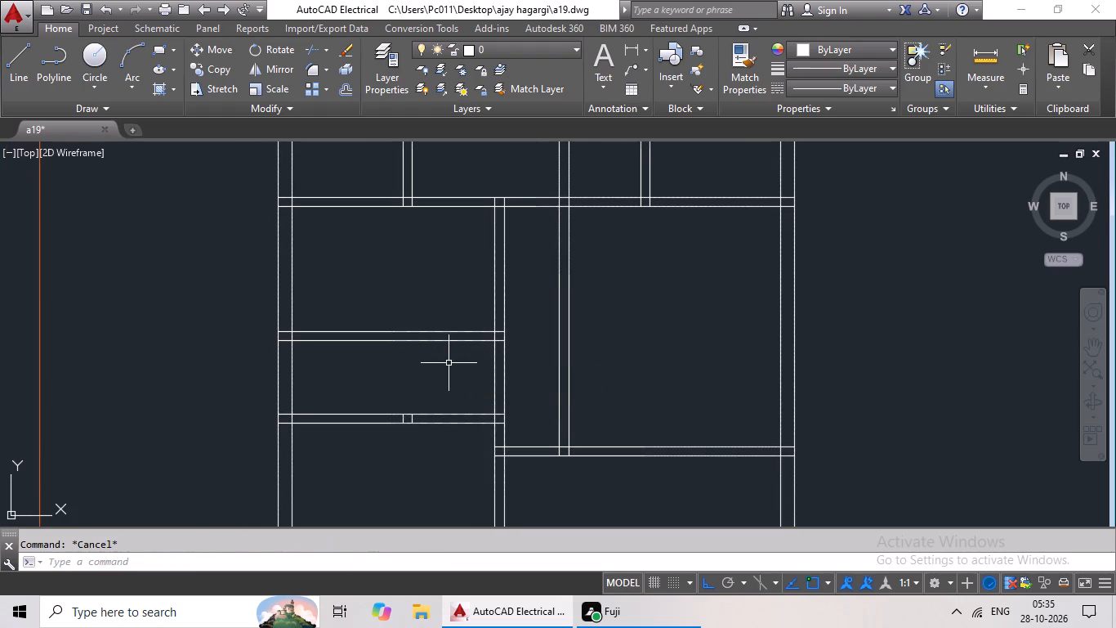
pyautogui.press('Escape')
pyautogui.press('Escape')
pyautogui.press('Escape')
pyautogui.press('Escape')
pyautogui.press('Escape')
pyautogui.press('Escape')
pyautogui.press('Escape')
# Offset the inner line of the left outer wall 6' to the right, through the left-column rooms.
pyautogui.press('o')
pyautogui.press('Return')
pyautogui.write("6'")
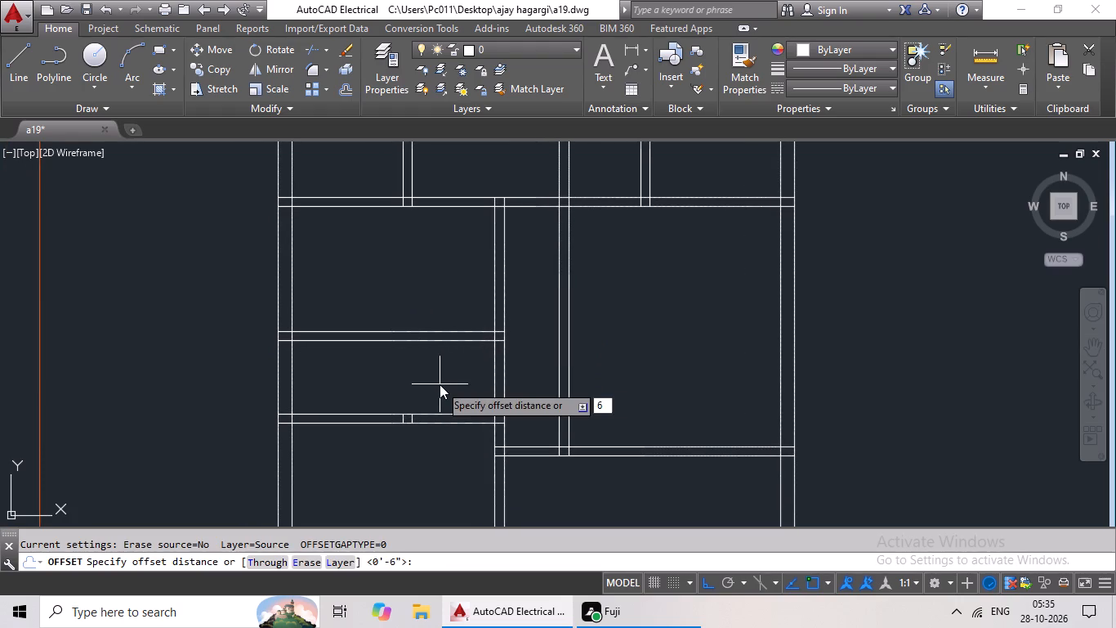
pyautogui.press('Return')
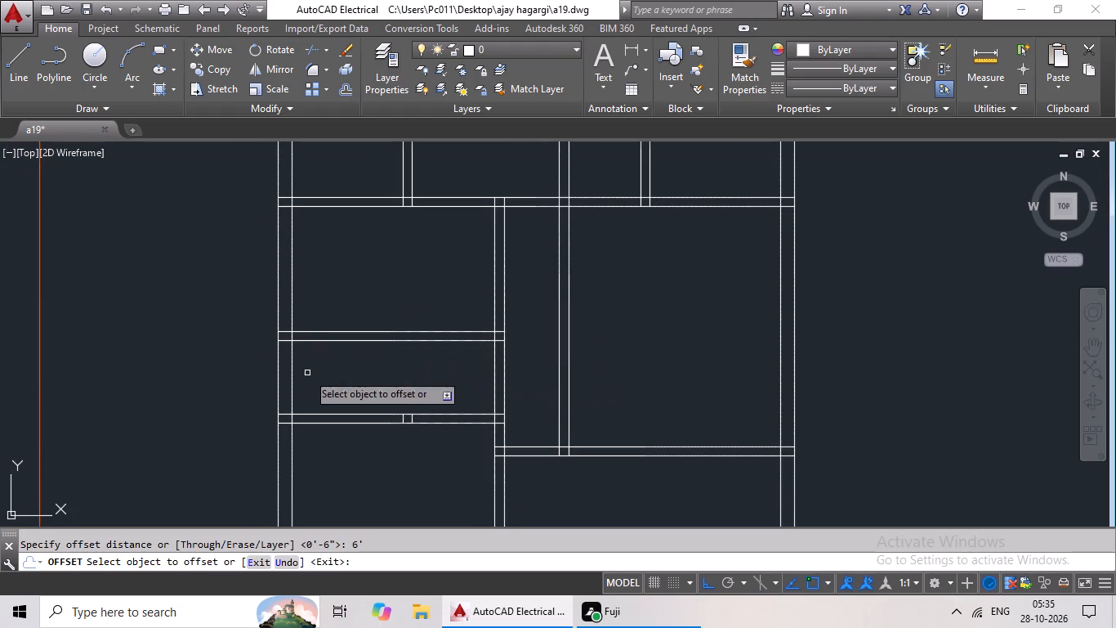
pyautogui.moveTo(290, 381); pyautogui.dragTo(299, 380)
pyautogui.click(358, 378)
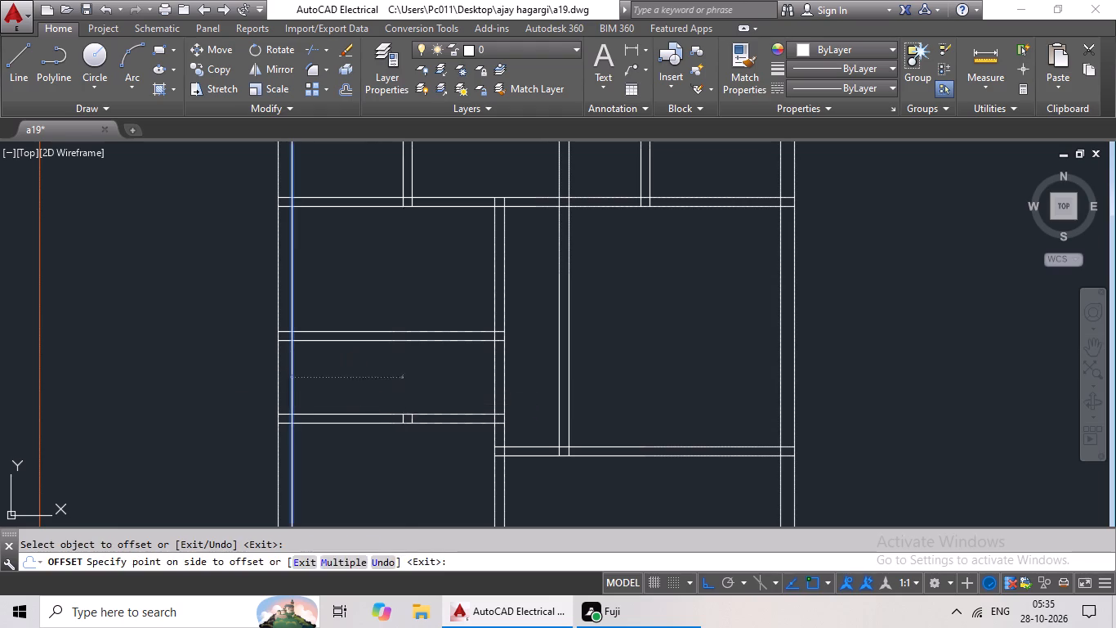
pyautogui.press('Escape')
pyautogui.press('Escape')
pyautogui.press('Escape')
pyautogui.press('Escape')
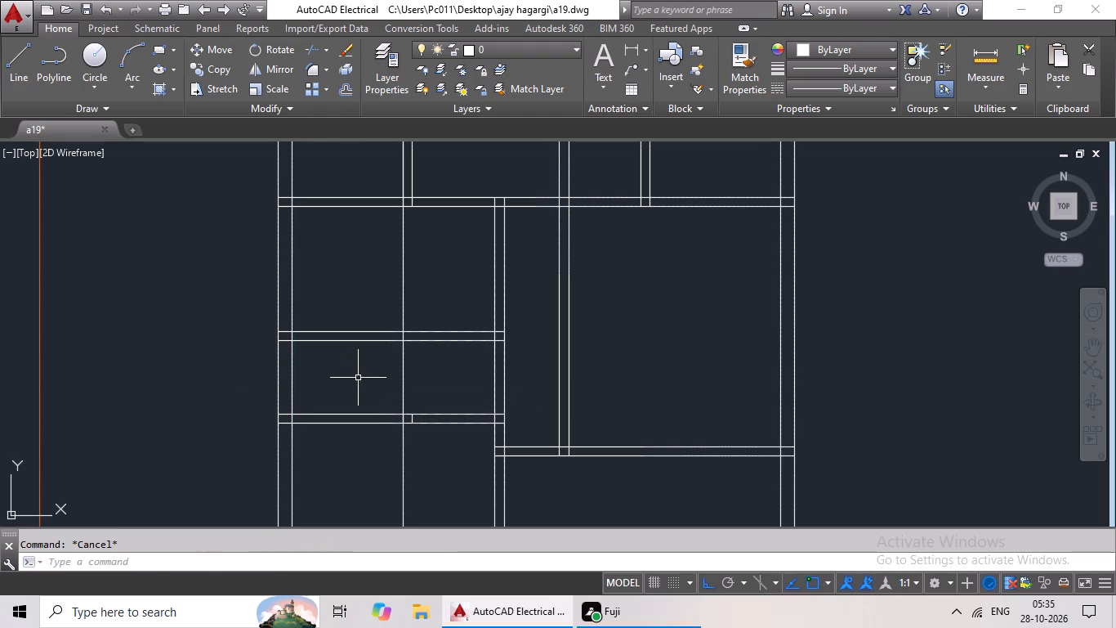
# Offset the new vertical line 6" to the right to form a partition wall through the left column.
pyautogui.press('o')
pyautogui.press('Return')
pyautogui.write('6"')
pyautogui.press('Return')
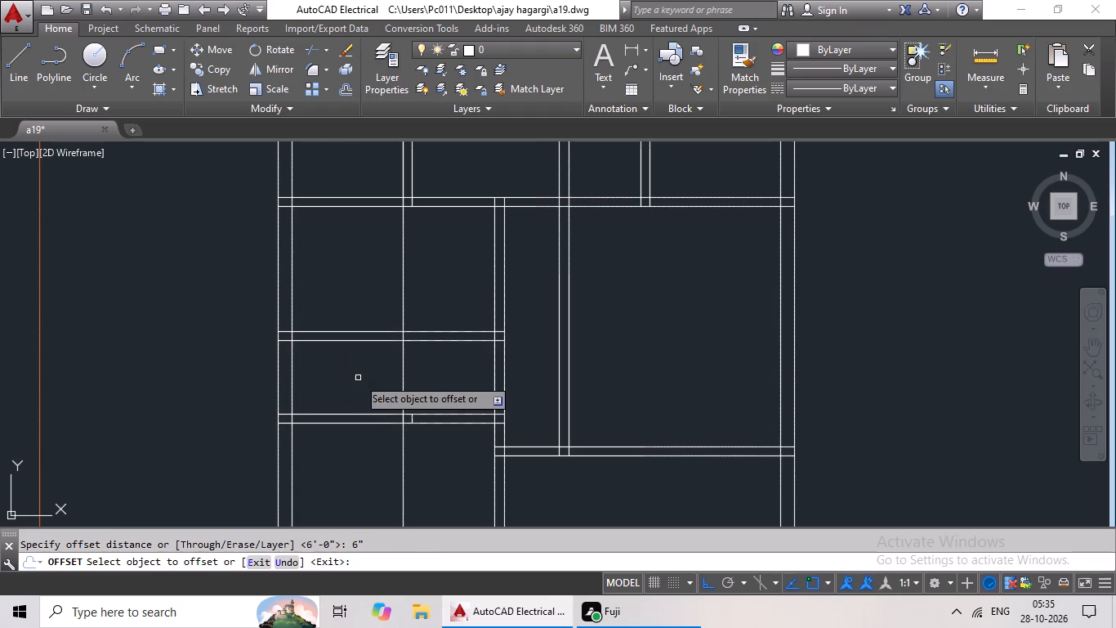
pyautogui.moveTo(403, 360); pyautogui.dragTo(413, 359)
pyautogui.click(424, 356)
pyautogui.press('Escape')
pyautogui.press('Escape')
pyautogui.press('Escape')
pyautogui.press('Escape')
# Trim the new partition's two lines out of the left-column room directly below the top row of rooms.
pyautogui.write('tr')
pyautogui.press('space')
pyautogui.press('space')
pyautogui.scroll(2, 433, 271)
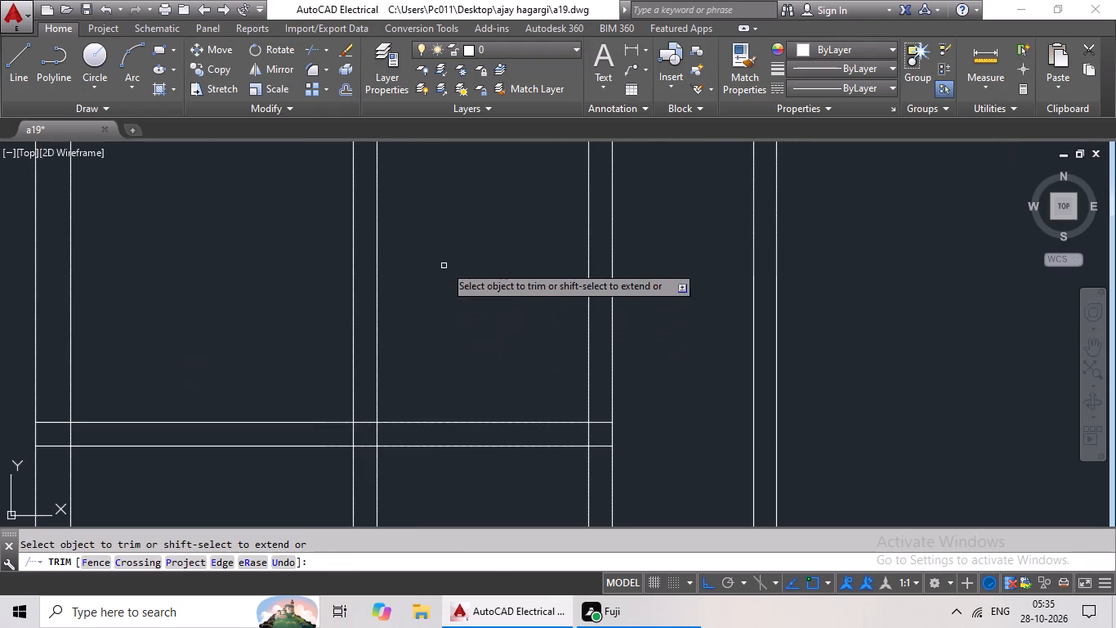
pyautogui.moveTo(456, 256); pyautogui.dragTo(269, 371)
pyautogui.click(269, 371)
# Clear the partition's two lines from the left-column room between the two small-room rows, trimming them and erasing the leftover pieces.
pyautogui.scroll(-3, 372, 315)
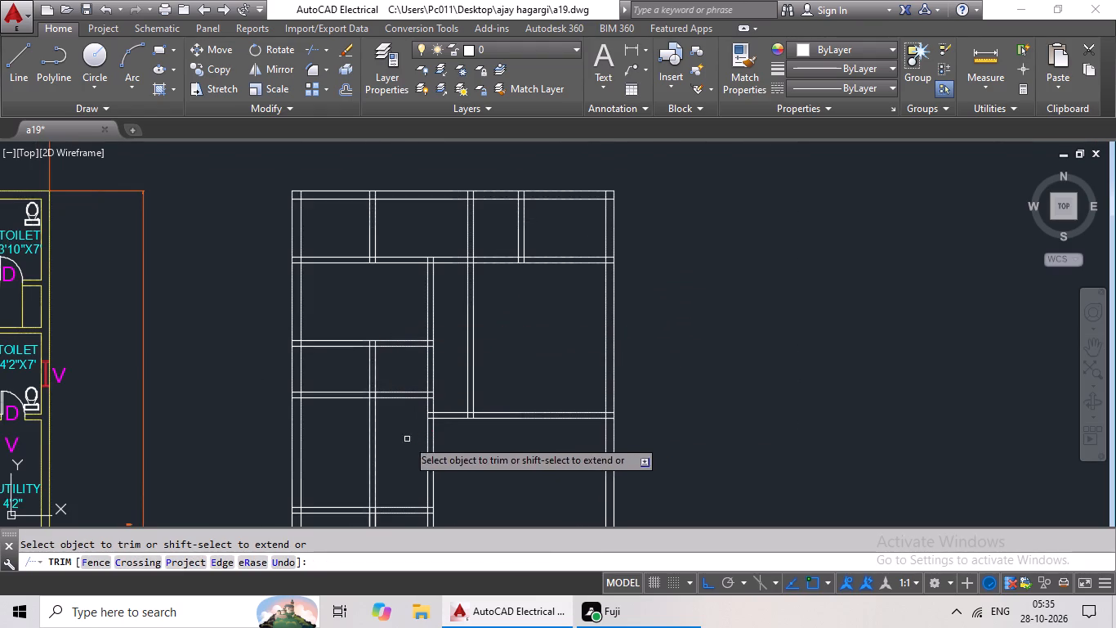
pyautogui.moveTo(403, 430); pyautogui.dragTo(422, 337, button='middle')
pyautogui.moveTo(426, 337); pyautogui.dragTo(352, 390)
pyautogui.click(352, 390)
pyautogui.scroll(3, 399, 318)
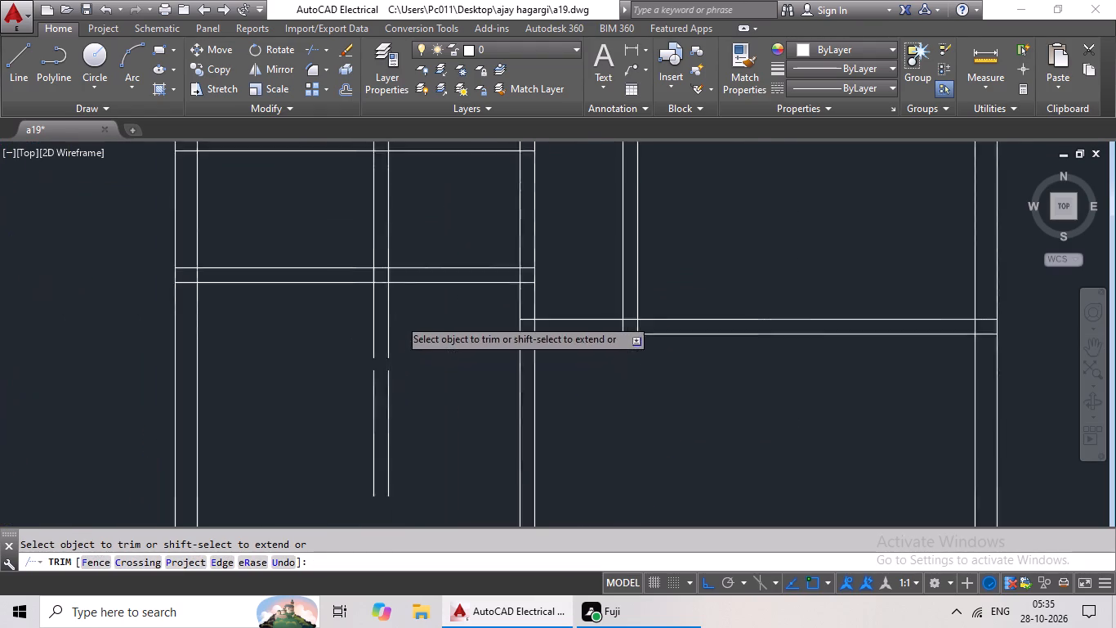
pyautogui.moveTo(429, 281); pyautogui.dragTo(279, 399)
pyautogui.moveTo(392, 386); pyautogui.dragTo(413, 285, button='middle')
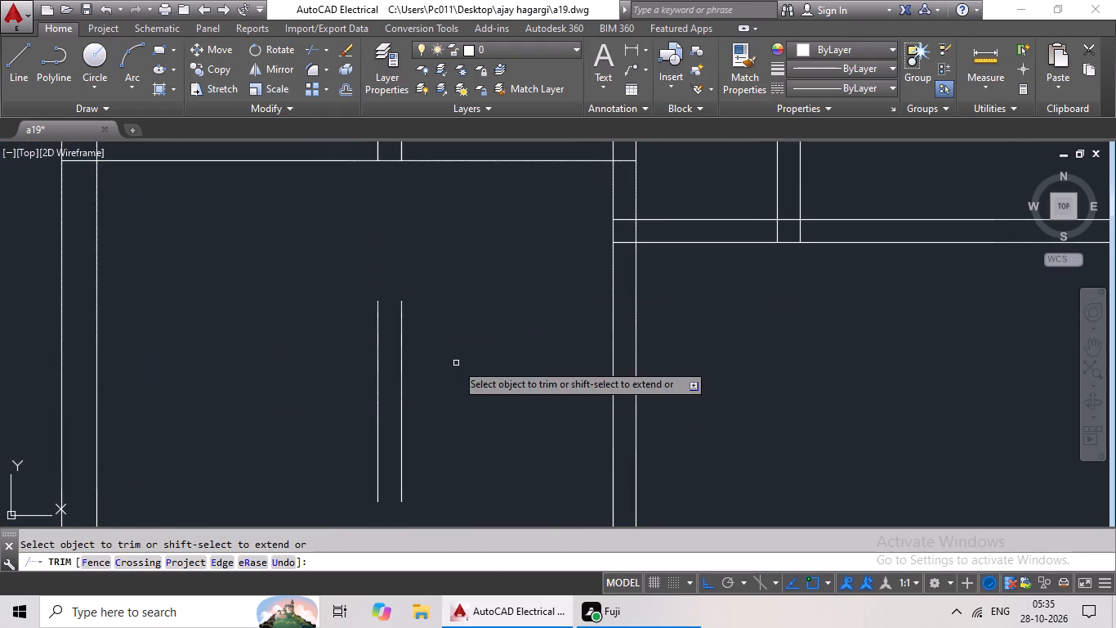
pyautogui.moveTo(455, 312); pyautogui.dragTo(381, 445)
pyautogui.scroll(-2, 469, 388)
pyautogui.moveTo(462, 392); pyautogui.dragTo(462, 340, button='middle')
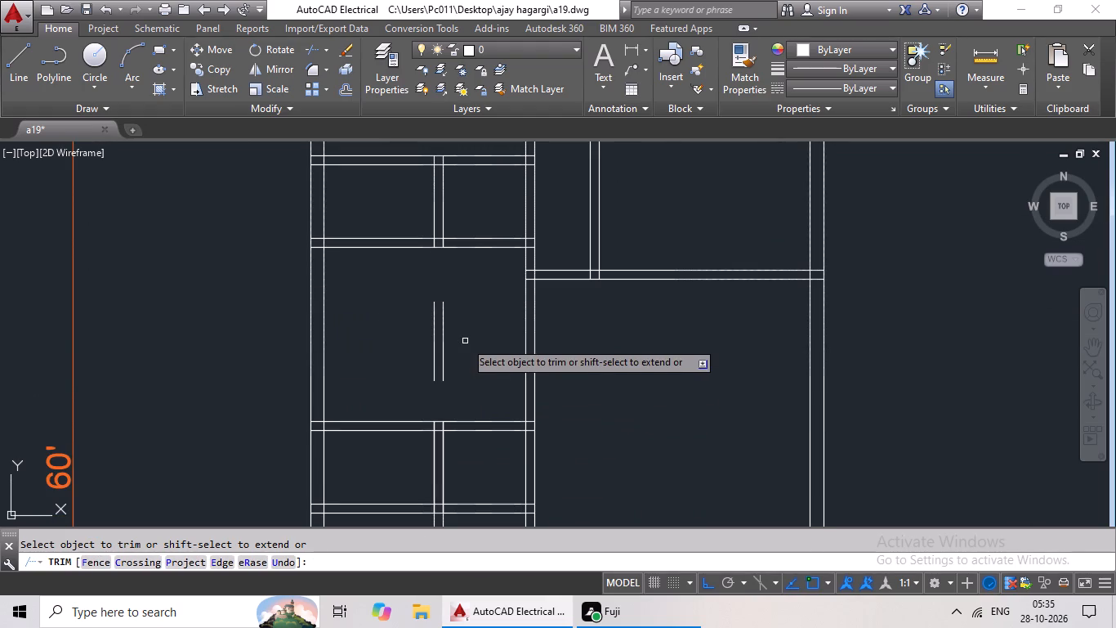
pyautogui.press('Escape')
pyautogui.moveTo(480, 319); pyautogui.dragTo(385, 361)
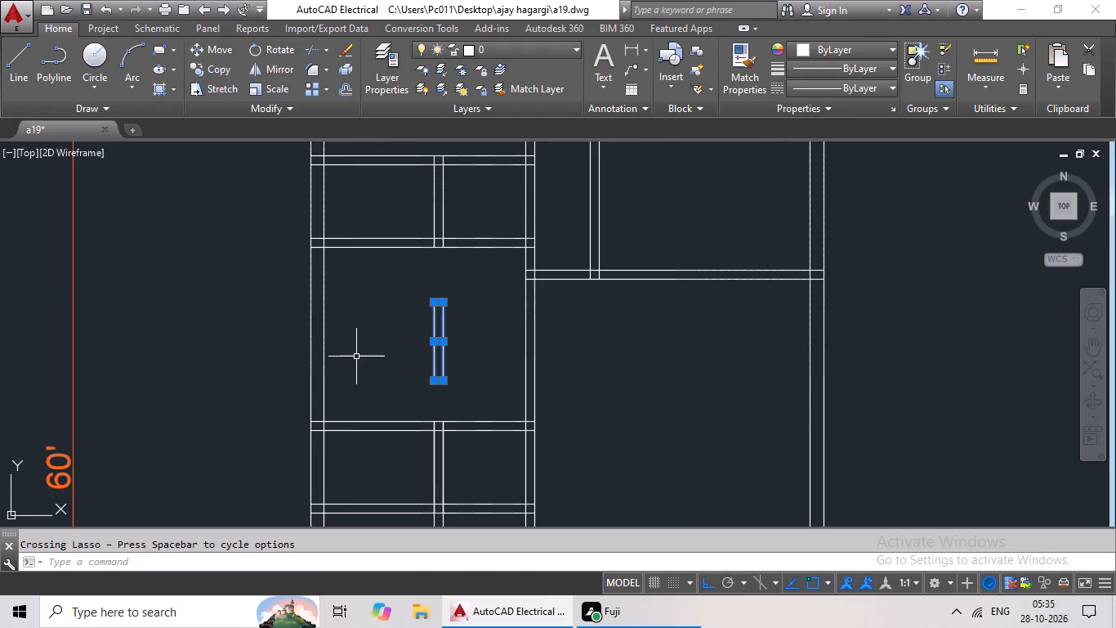
pyautogui.press('Delete')
# Trim the partition's two lines out of the left-column room below the second row of small rooms.
pyautogui.scroll(-3, 411, 316)
pyautogui.scroll(2, 442, 412)
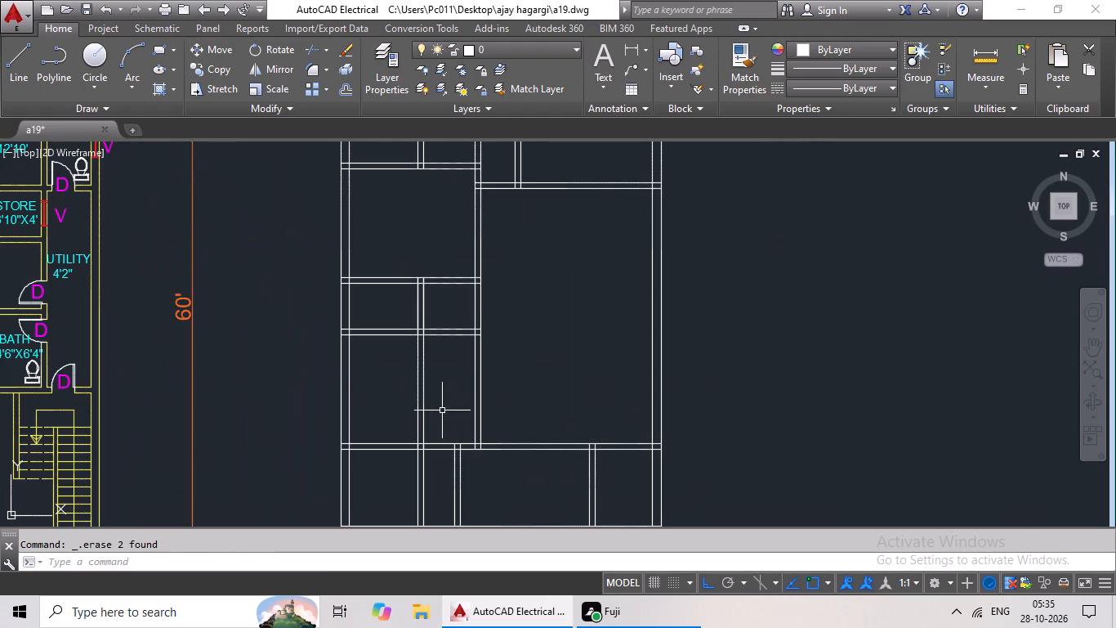
pyautogui.press('Escape')
pyautogui.press('Escape')
pyautogui.press('t')
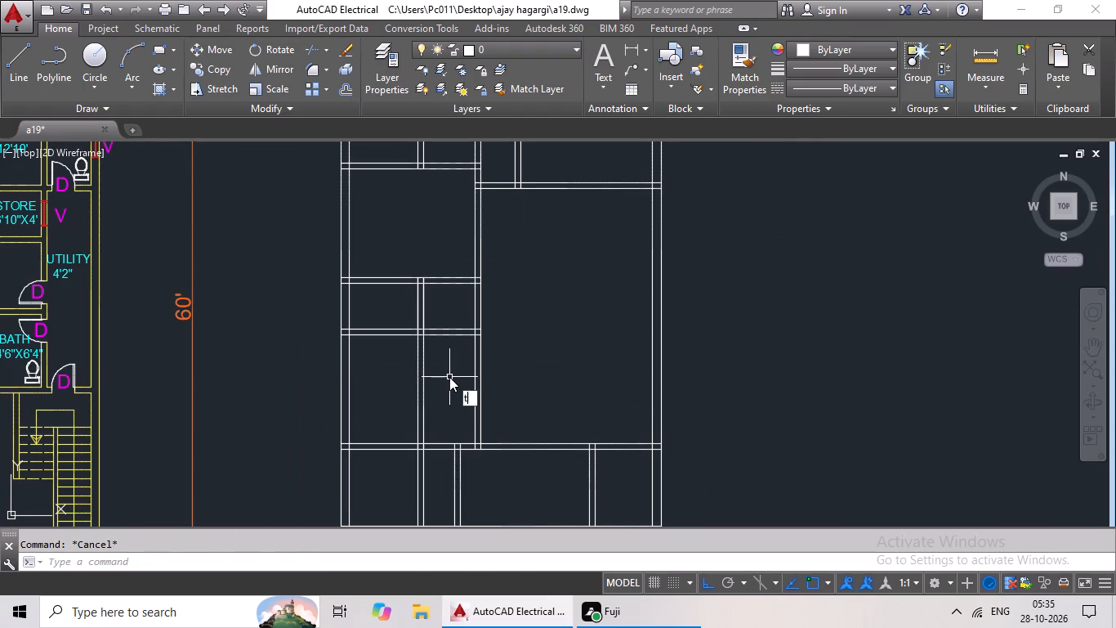
pyautogui.press('r')
pyautogui.press('space')
pyautogui.press('space')
pyautogui.scroll(1, 437, 390)
pyautogui.moveTo(444, 351); pyautogui.dragTo(321, 428)
pyautogui.click(321, 426)
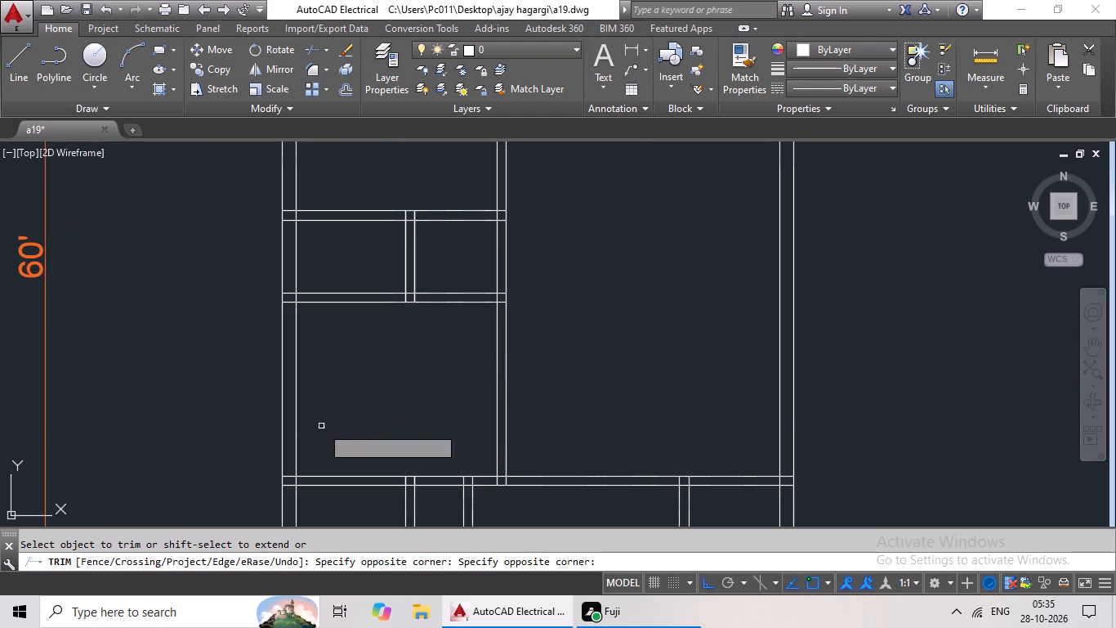
# Trim the partition's two lines out of the bottom strip of the plan.
pyautogui.moveTo(368, 397); pyautogui.dragTo(390, 324, button='middle')
pyautogui.scroll(2, 445, 457)
pyautogui.moveTo(462, 401); pyautogui.dragTo(305, 473)
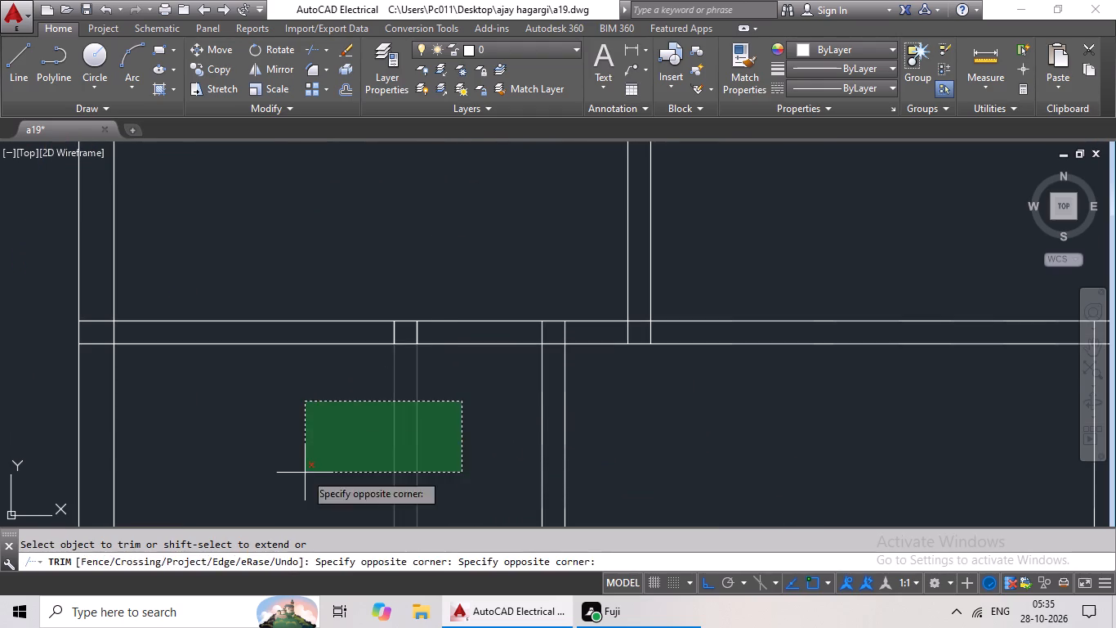
pyautogui.click(305, 473)
pyautogui.scroll(-3, 386, 424)
pyautogui.moveTo(408, 372); pyautogui.dragTo(386, 414, button='middle')
pyautogui.moveTo(489, 460); pyautogui.dragTo(575, 352, button='middle')
pyautogui.press('Escape')
# Erase the leftover partition stubs inside the bottom outer wall and inside the horizontal wall above the bottom strip.
pyautogui.scroll(4, 516, 418)
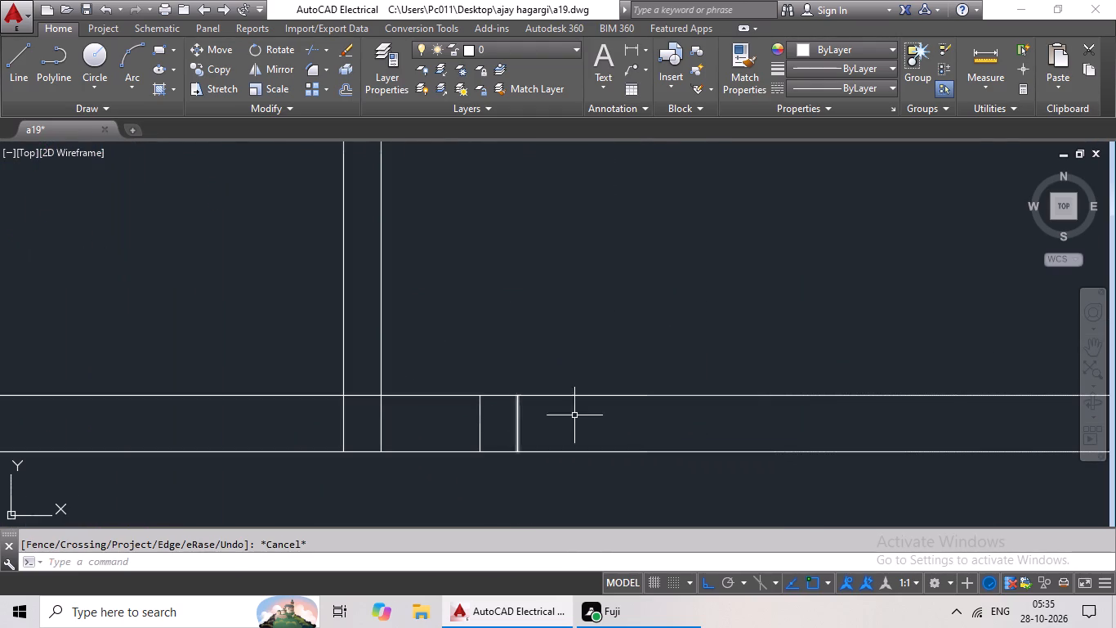
pyautogui.moveTo(562, 415); pyautogui.dragTo(463, 428)
pyautogui.click(463, 428)
pyautogui.press('Delete')
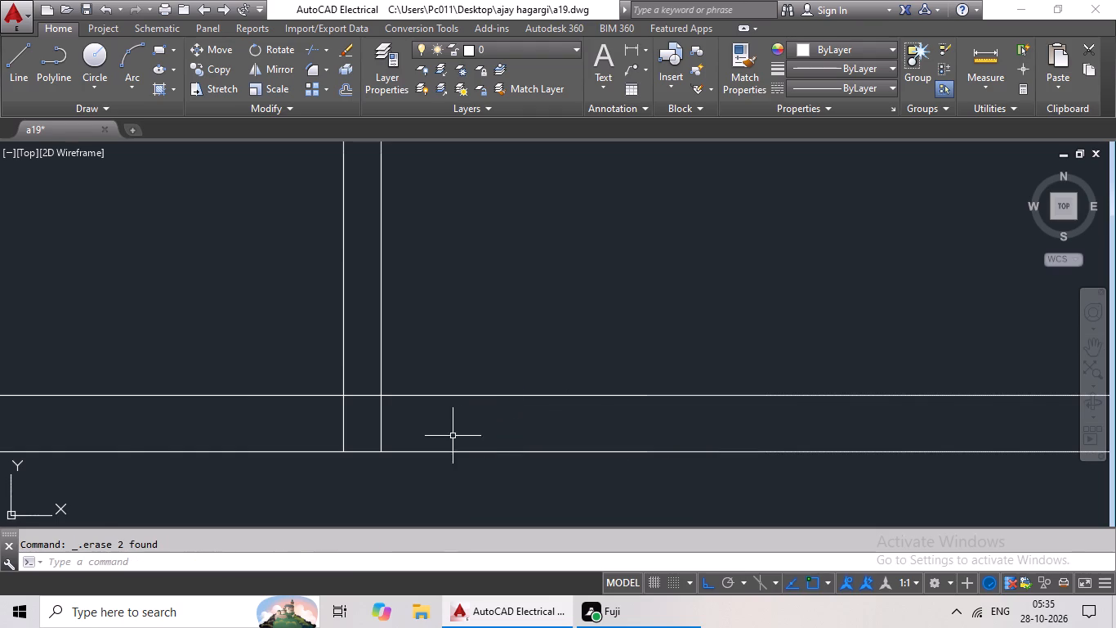
pyautogui.scroll(-4, 462, 434)
pyautogui.moveTo(527, 390); pyautogui.dragTo(503, 442, button='middle')
pyautogui.scroll(4, 376, 400)
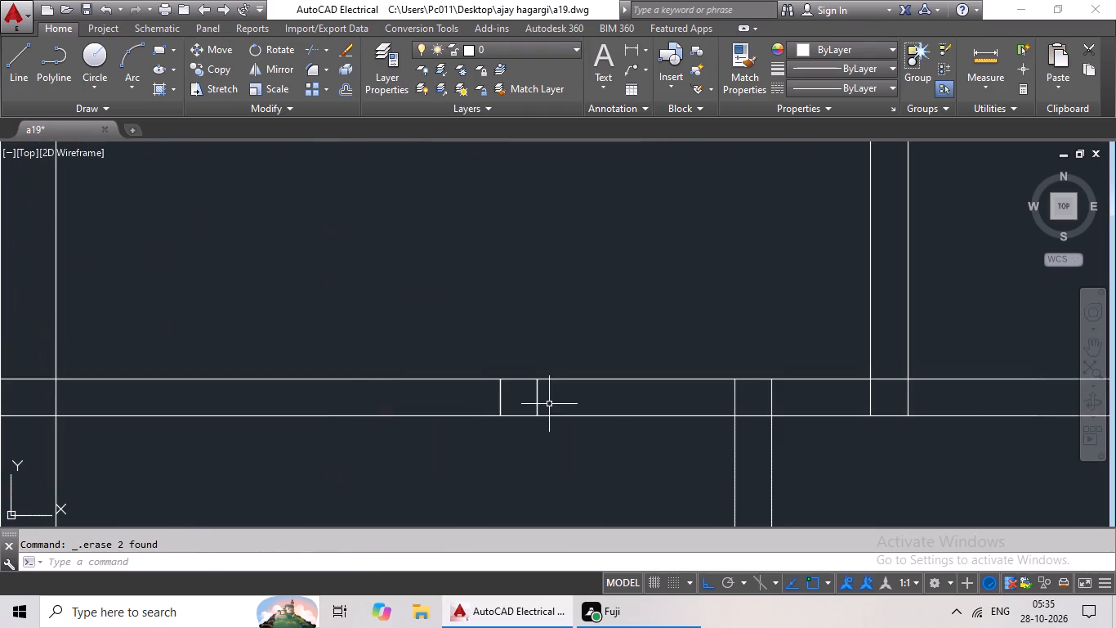
pyautogui.scroll(2, 554, 402)
pyautogui.moveTo(609, 397); pyautogui.dragTo(349, 407)
pyautogui.press('Delete')
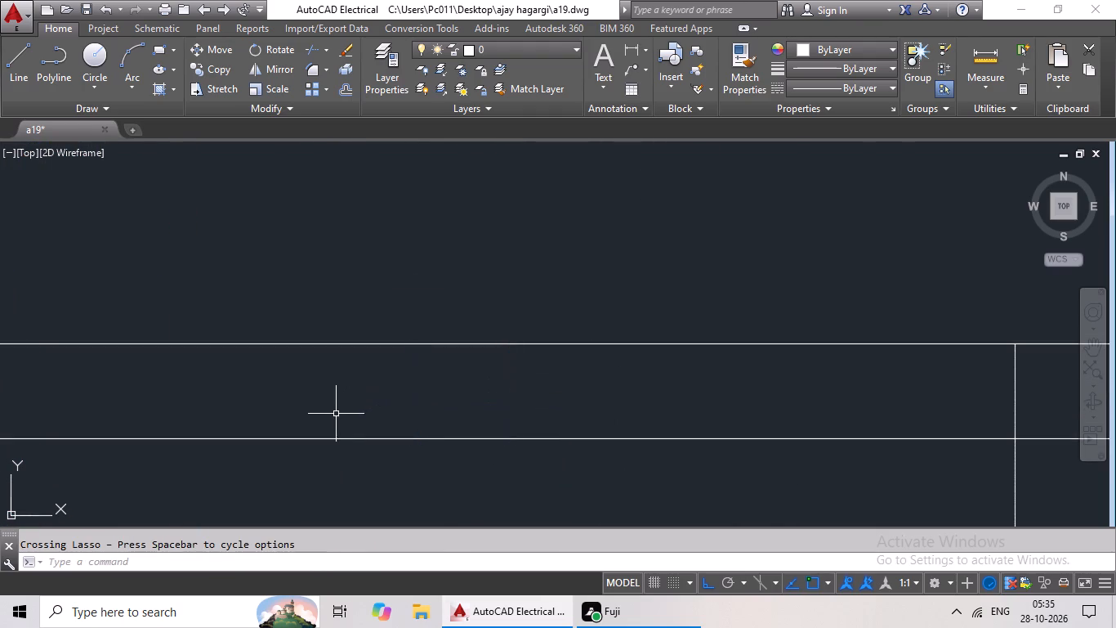
# Check the clear height of the left-column room below the top row using a linear dimension, without placing it.
pyautogui.scroll(-4, 336, 414)
pyautogui.scroll(-2, 426, 348)
pyautogui.moveTo(404, 366); pyautogui.dragTo(381, 482, button='middle')
pyautogui.scroll(-1, 413, 407)
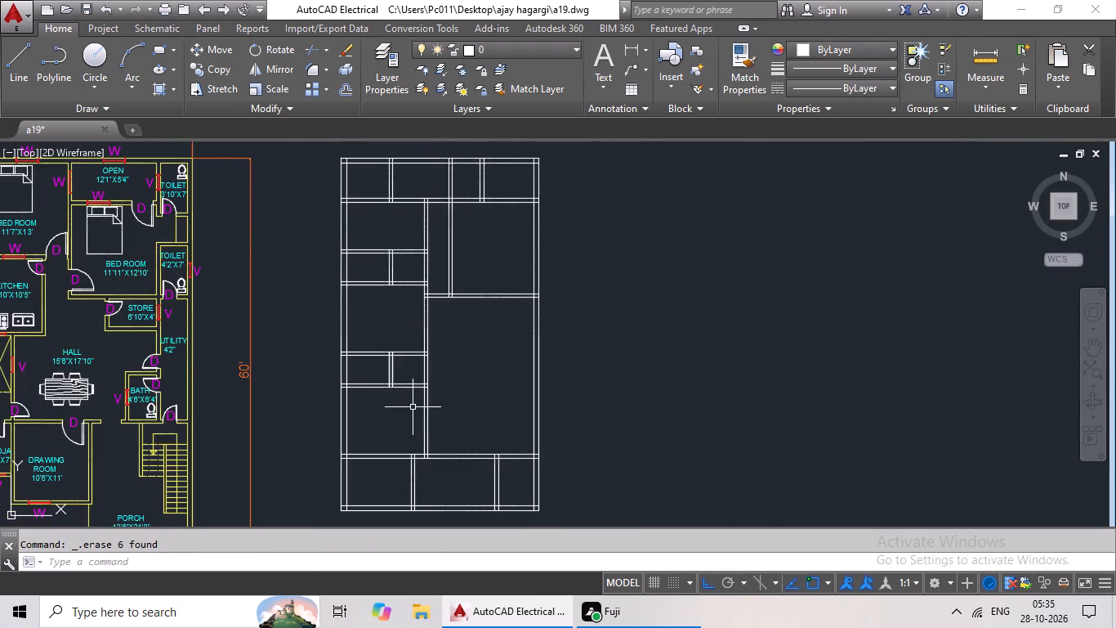
pyautogui.moveTo(472, 377); pyautogui.dragTo(446, 434, button='middle')
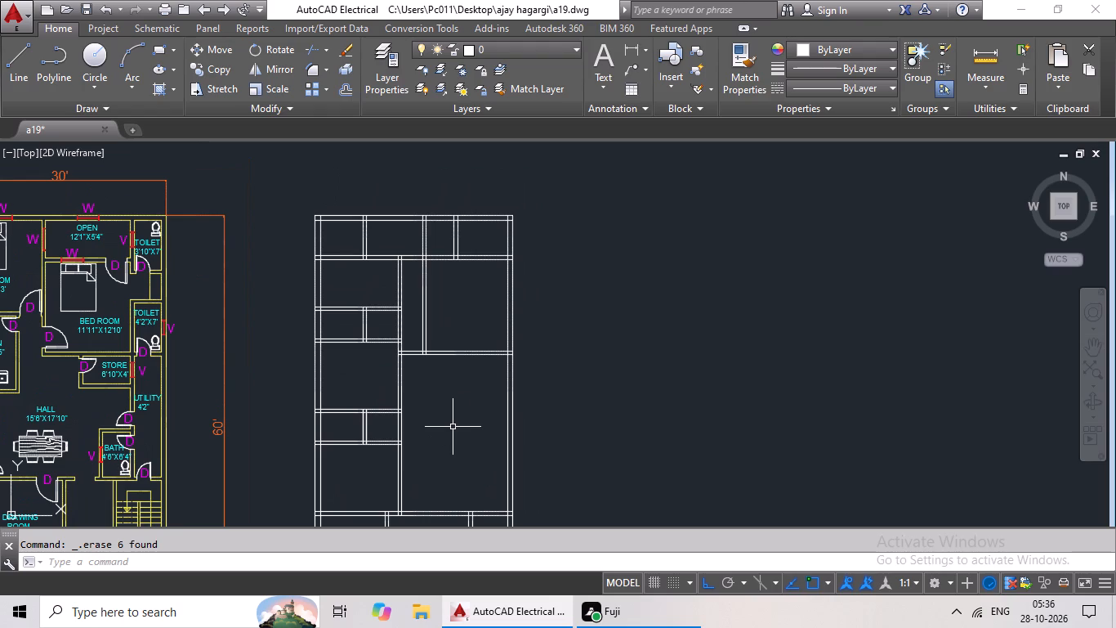
pyautogui.press('Escape')
pyautogui.press('Escape')
pyautogui.press('Escape')
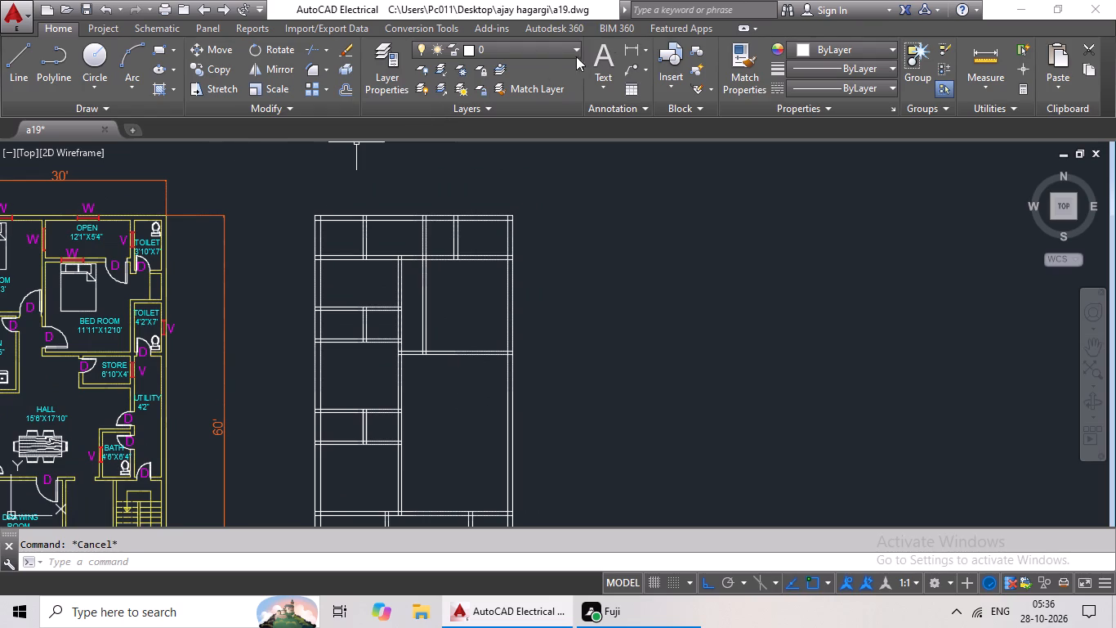
pyautogui.click(625, 40)
pyautogui.scroll(2, 324, 280)
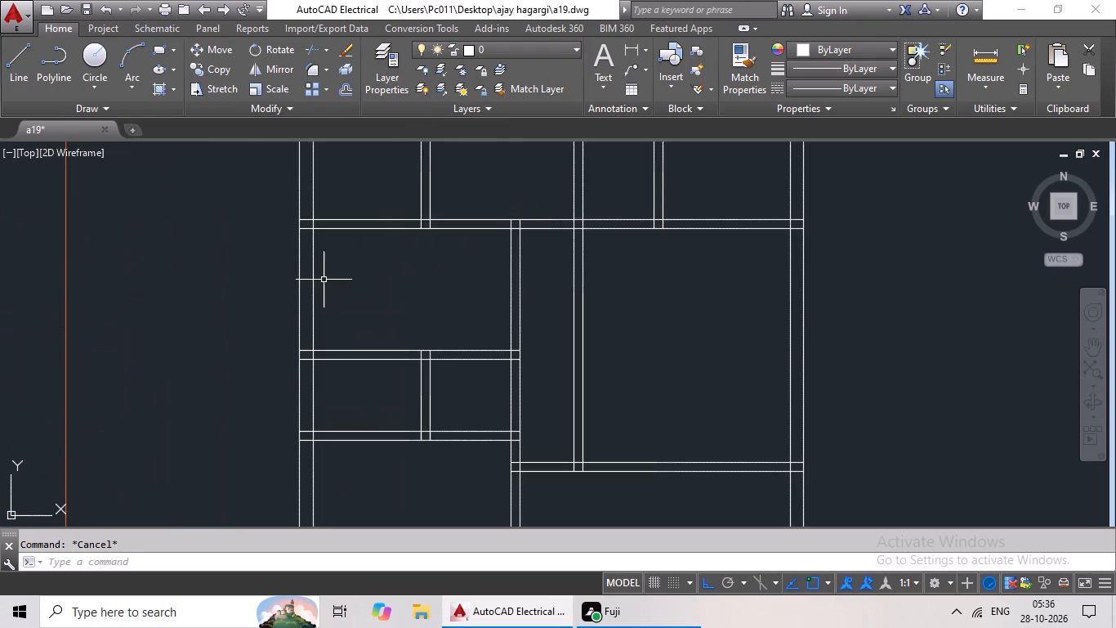
pyautogui.click(629, 51)
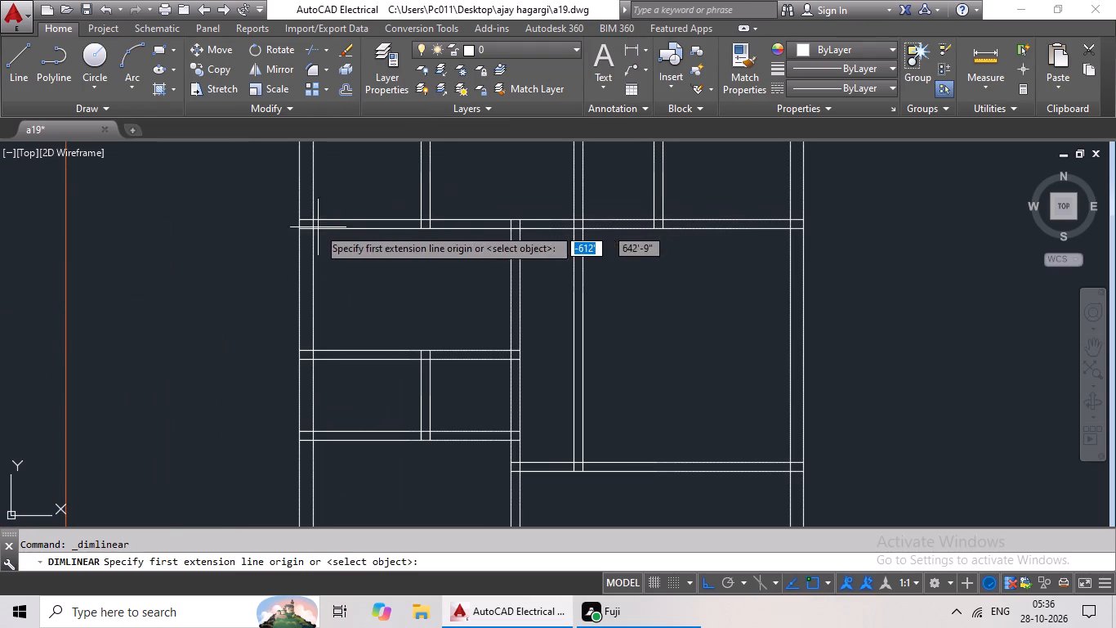
pyautogui.click(313, 230)
pyautogui.click(311, 349)
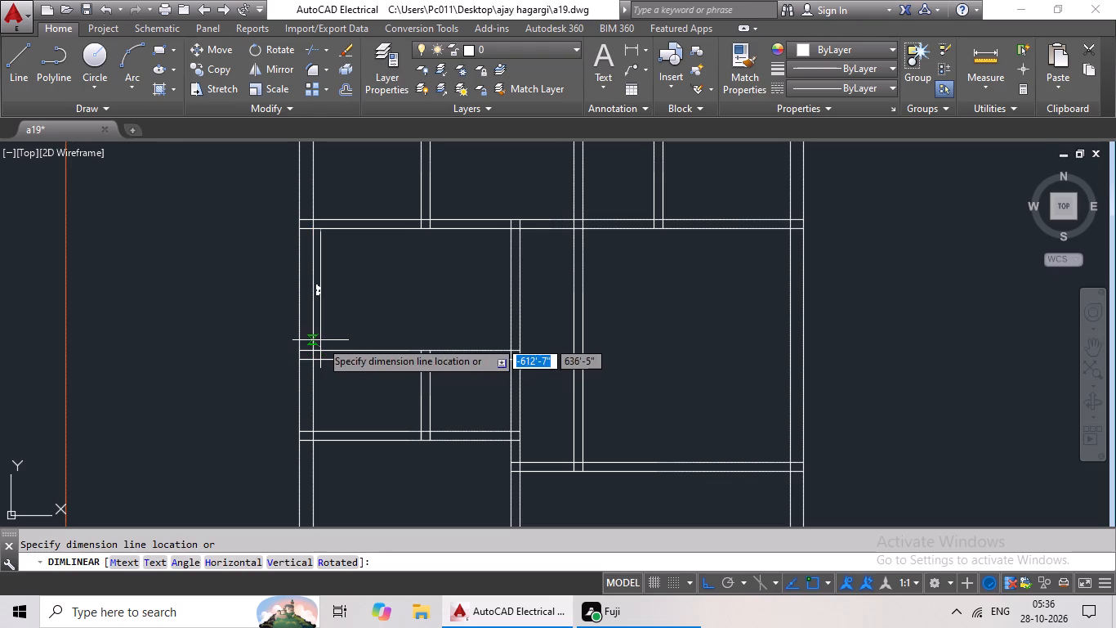
pyautogui.scroll(4, 277, 354)
pyautogui.moveTo(275, 371); pyautogui.dragTo(252, 469, button='middle')
pyautogui.scroll(-1, 252, 468)
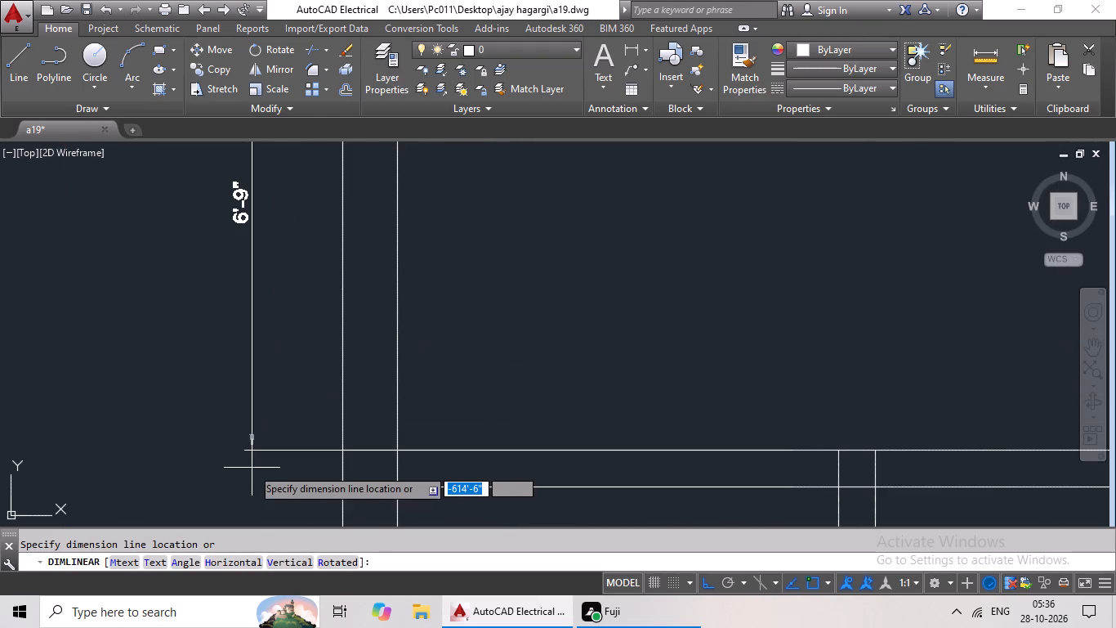
pyautogui.press('Escape')
# Offset the upper line of the wall beneath that left-column room 3'4" upward.
pyautogui.scroll(-2, 418, 384)
pyautogui.moveTo(542, 339); pyautogui.dragTo(539, 342, button='middle')
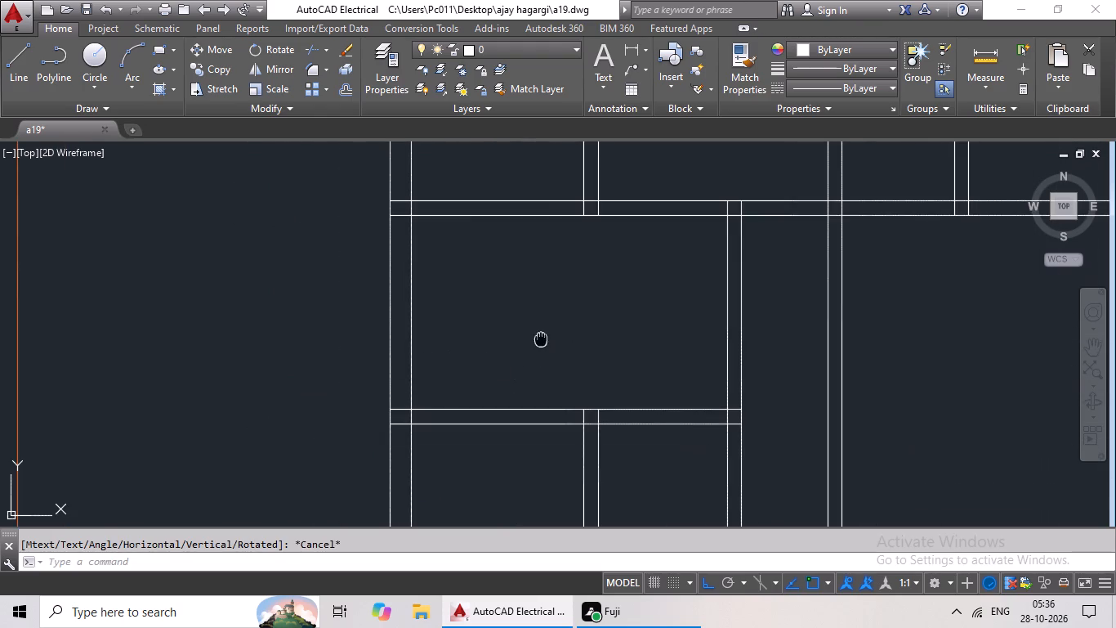
pyautogui.moveTo(539, 342); pyautogui.dragTo(467, 383, button='middle')
pyautogui.press('Escape')
pyautogui.press('o')
pyautogui.press('Return')
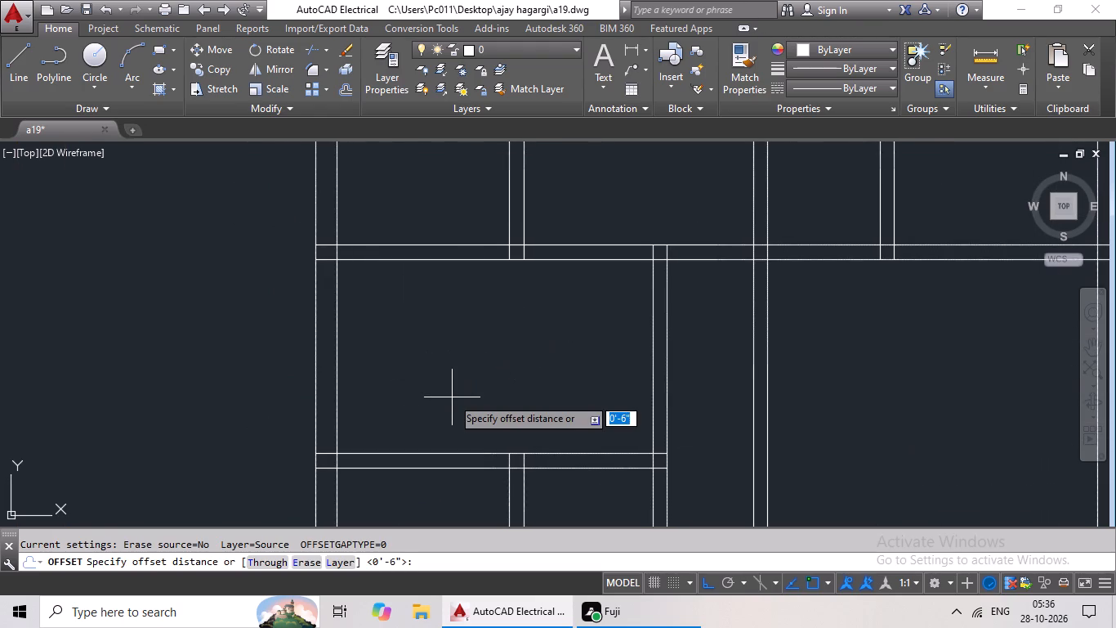
pyautogui.press('3')
pyautogui.write('\'4"')
pyautogui.press('Return')
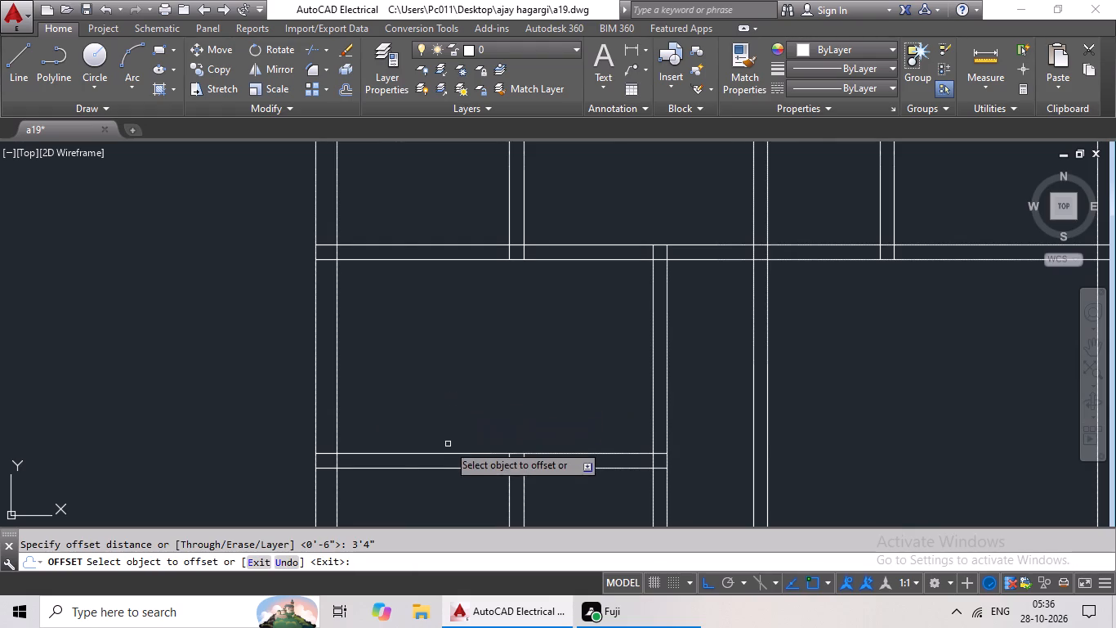
pyautogui.moveTo(443, 454); pyautogui.dragTo(453, 432)
pyautogui.click(464, 406)
pyautogui.press('Escape')
pyautogui.press('Escape')
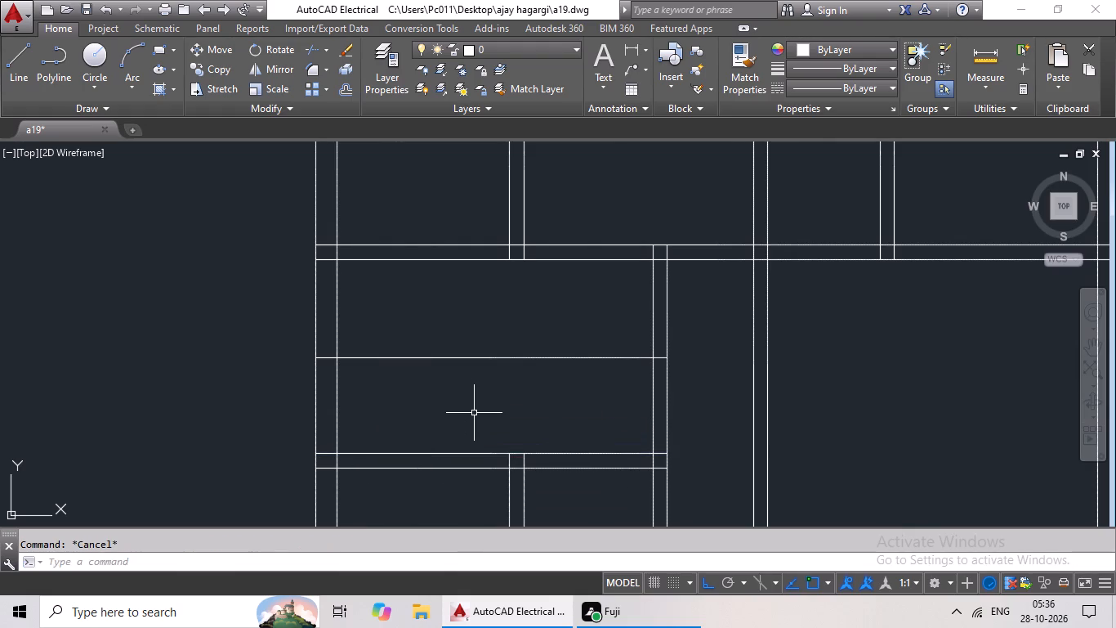
# Offset the new horizontal line 2" upward and 2" downward to form the two faces of a thin partition.
pyautogui.press('o')
pyautogui.press('Return')
pyautogui.write('2"')
pyautogui.press('Return')
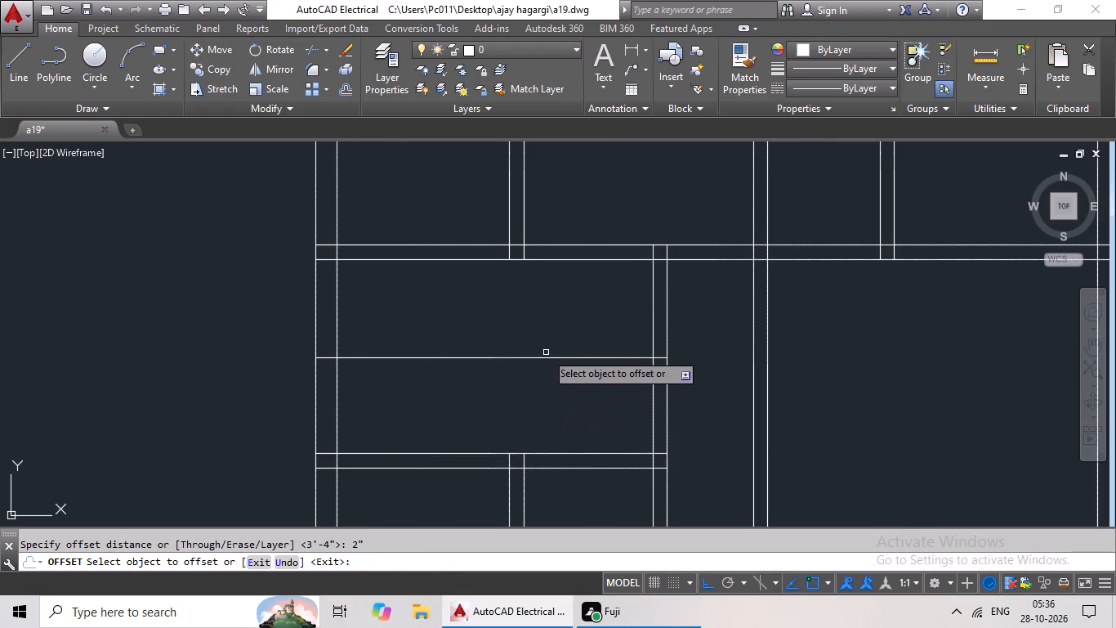
pyautogui.moveTo(543, 358); pyautogui.dragTo(560, 334)
pyautogui.click(568, 319)
pyautogui.scroll(2, 537, 364)
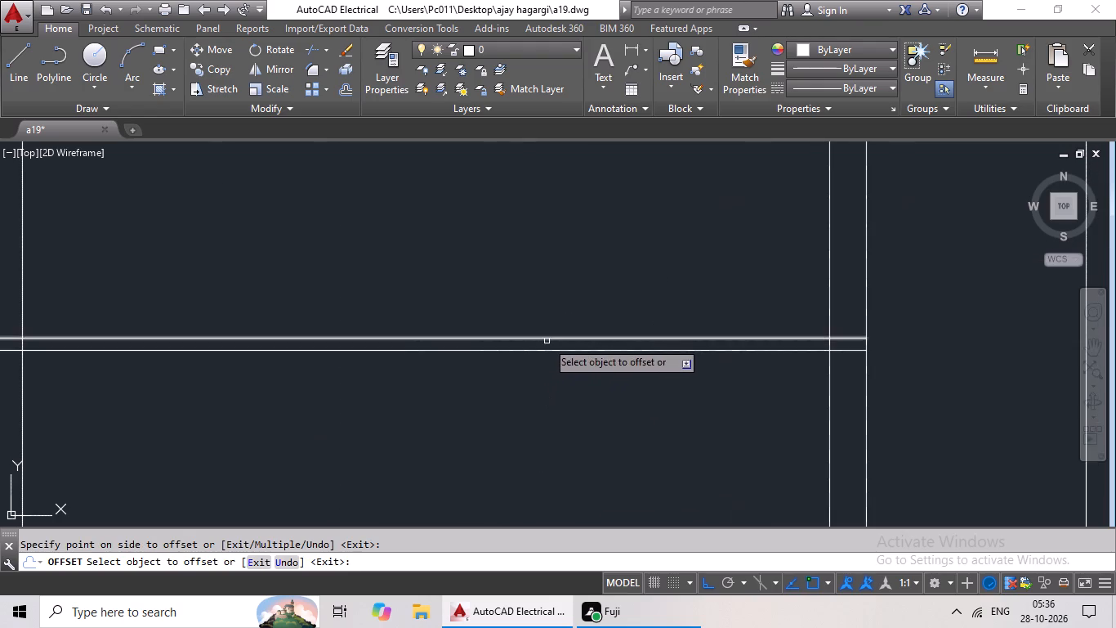
pyautogui.moveTo(539, 349); pyautogui.dragTo(537, 363)
pyautogui.click(529, 390)
pyautogui.press('Escape')
pyautogui.press('Escape')
pyautogui.press('Escape')
pyautogui.press('Escape')
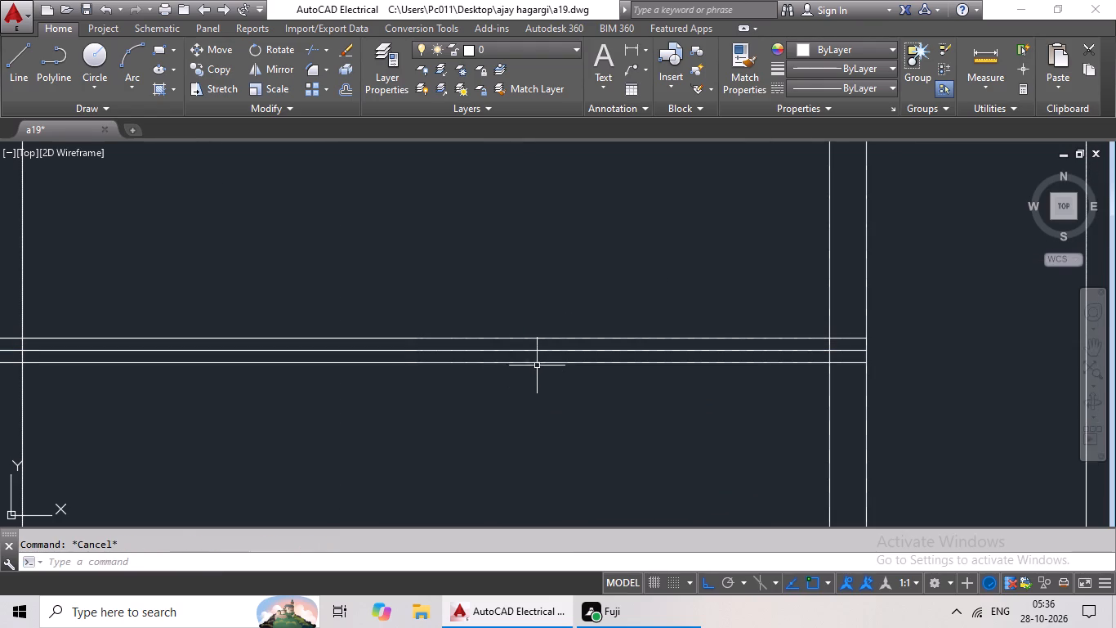
# Erase the original centre line between the two new partition lines.
pyautogui.click(545, 348)
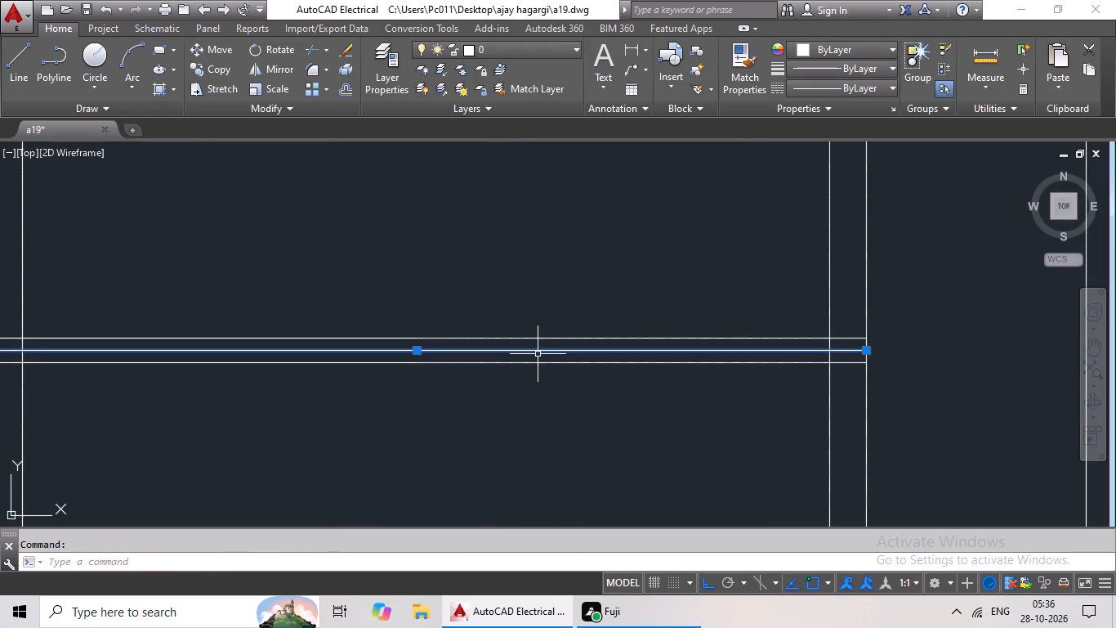
pyautogui.press('Delete')
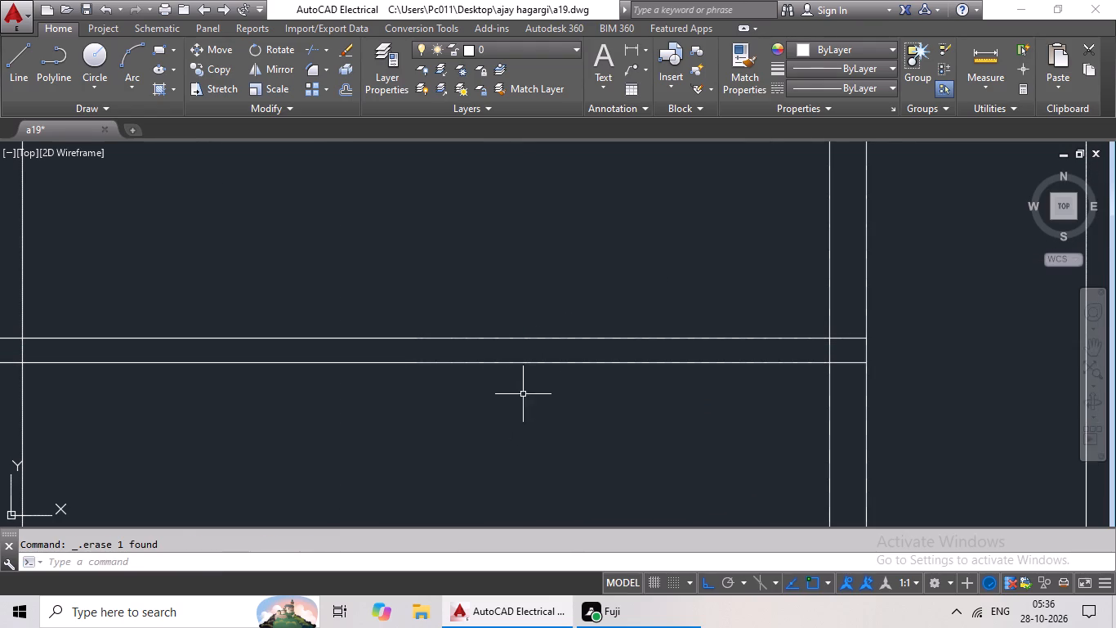
# Erase the two thin partition lines crossing the left-column room below the top row.
pyautogui.scroll(-2, 528, 389)
pyautogui.press('Escape')
pyautogui.moveTo(549, 340); pyautogui.dragTo(498, 404)
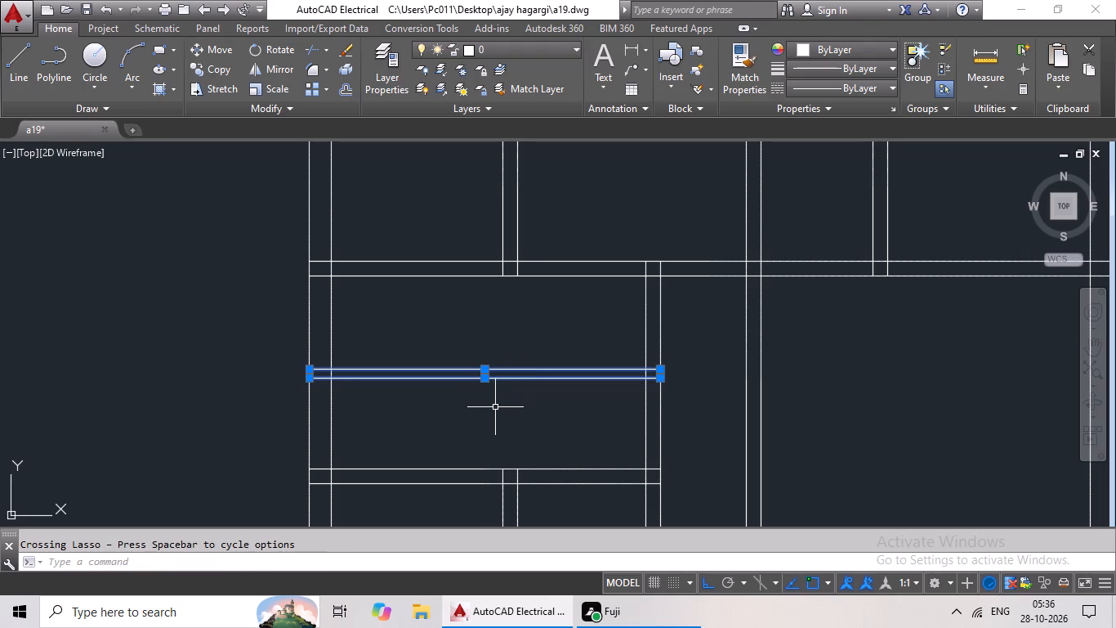
pyautogui.press('Delete')
pyautogui.press('Escape')
pyautogui.press('Escape')
# Offset the upper line of the wall beneath the left-column room 3'4" upward as a single dividing line.
pyautogui.press('o')
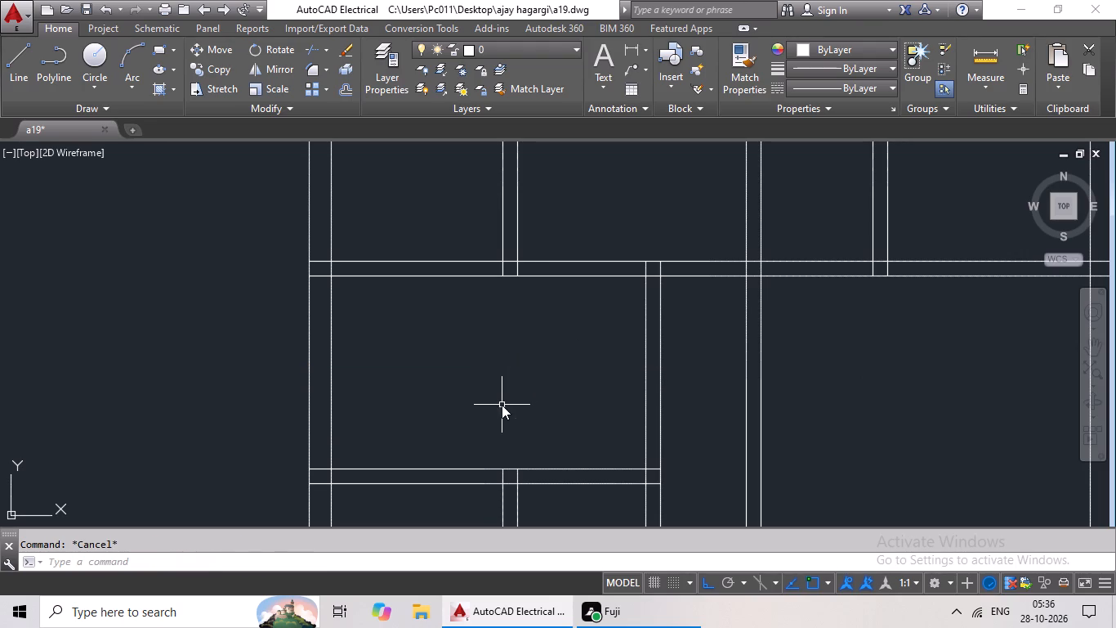
pyautogui.press('Return')
pyautogui.press('Escape')
pyautogui.press('Escape')
pyautogui.press('o')
pyautogui.press('Return')
pyautogui.press('3')
pyautogui.write("'4")
pyautogui.hotkey('shift', '"')
pyautogui.press('Return')
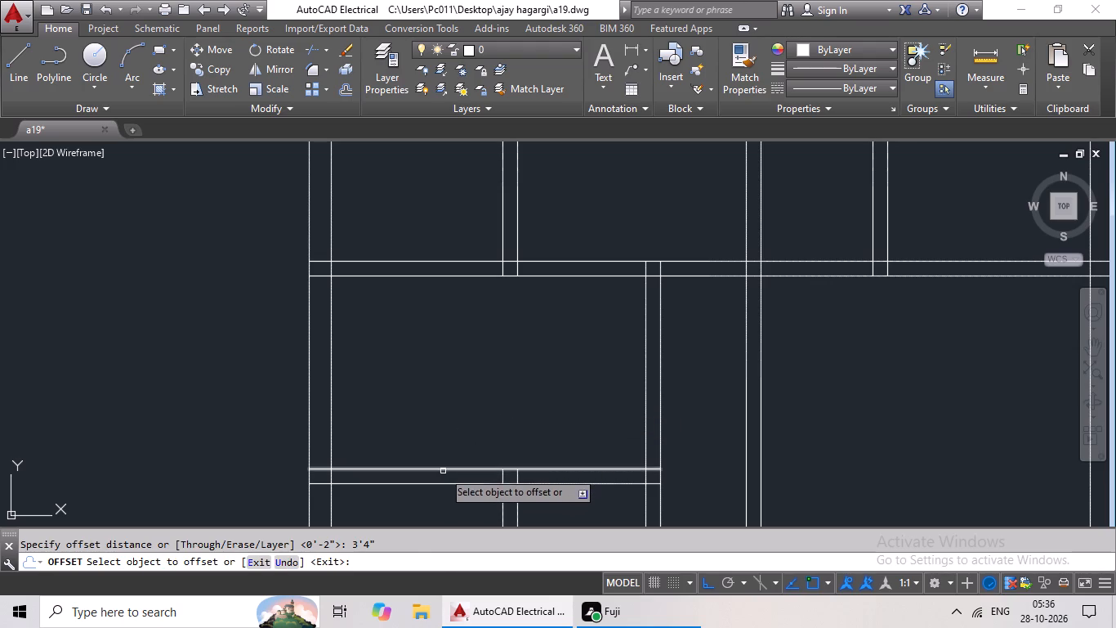
pyautogui.moveTo(443, 470); pyautogui.dragTo(452, 451)
pyautogui.click(461, 431)
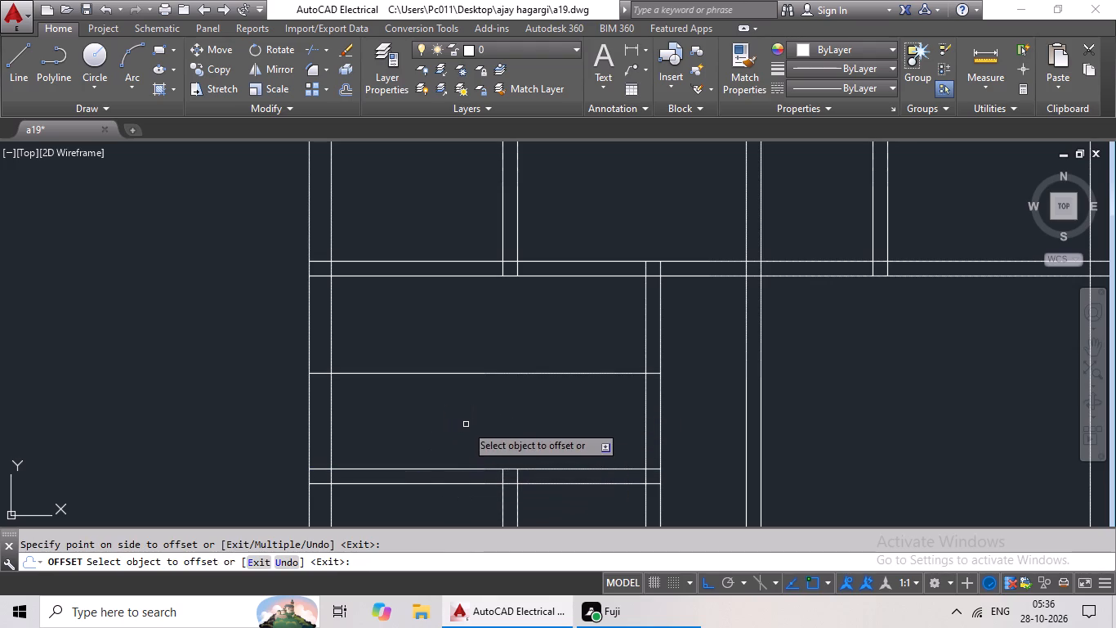
pyautogui.press('Escape')
pyautogui.press('Escape')
# Trim the dividing line's ends to the room's inner faces and the outer wall's inner line at the junctions above and below.
pyautogui.write('tr')
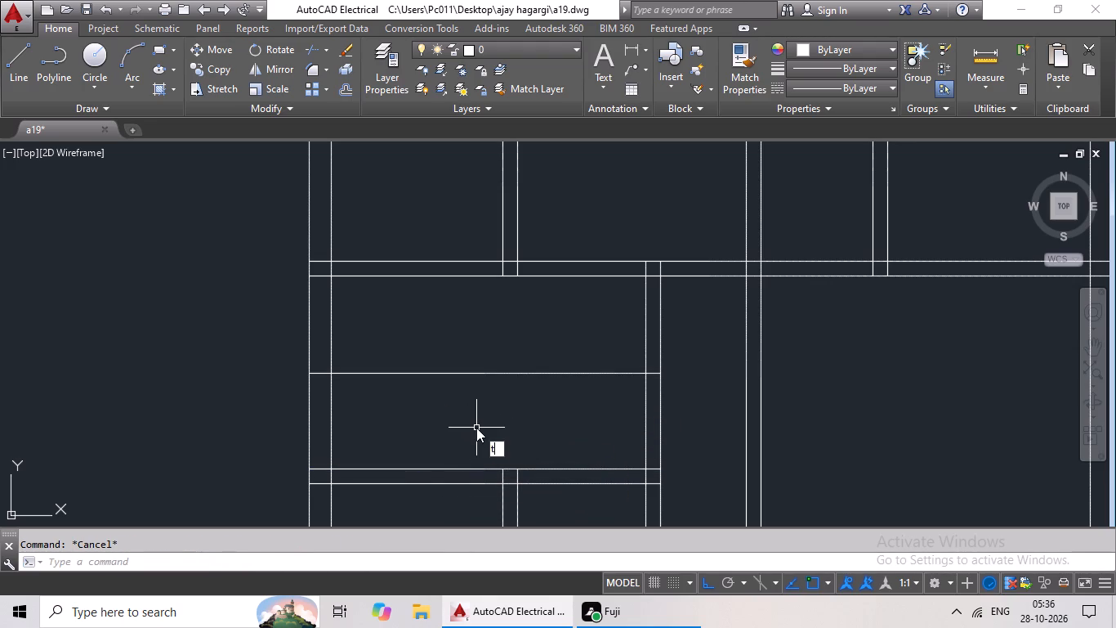
pyautogui.press('space')
pyautogui.press('space')
pyautogui.click(655, 371)
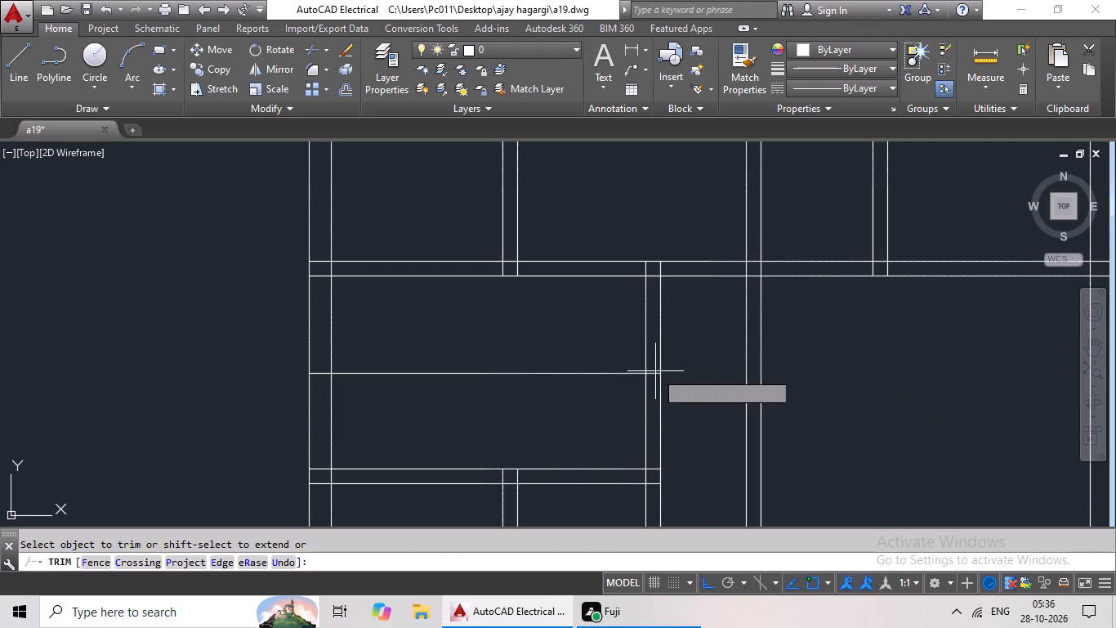
pyautogui.click(652, 379)
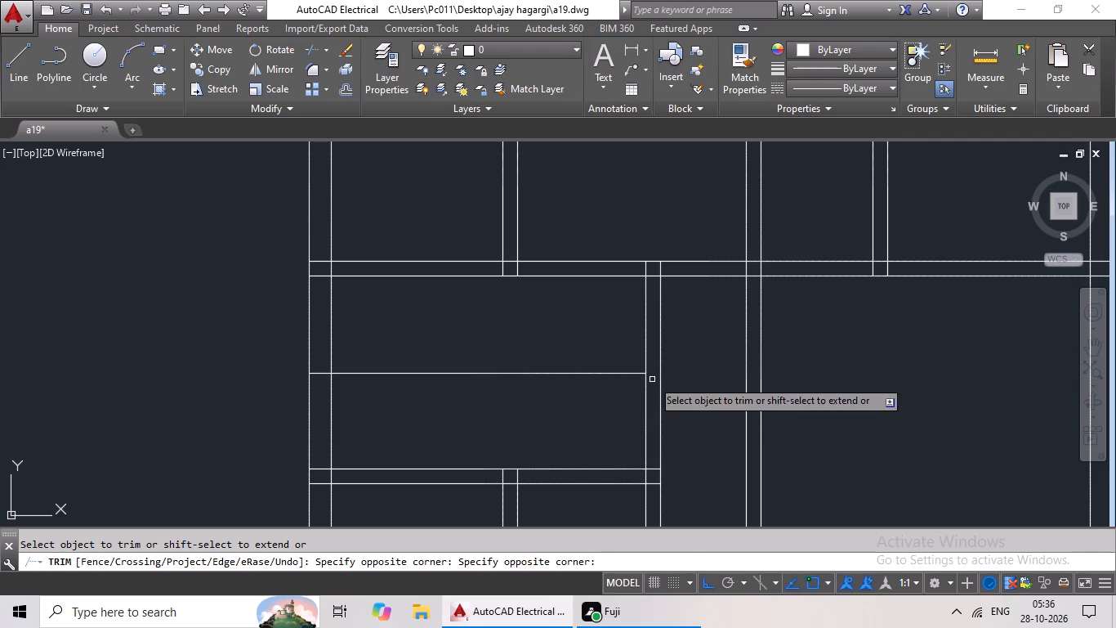
pyautogui.click(320, 373)
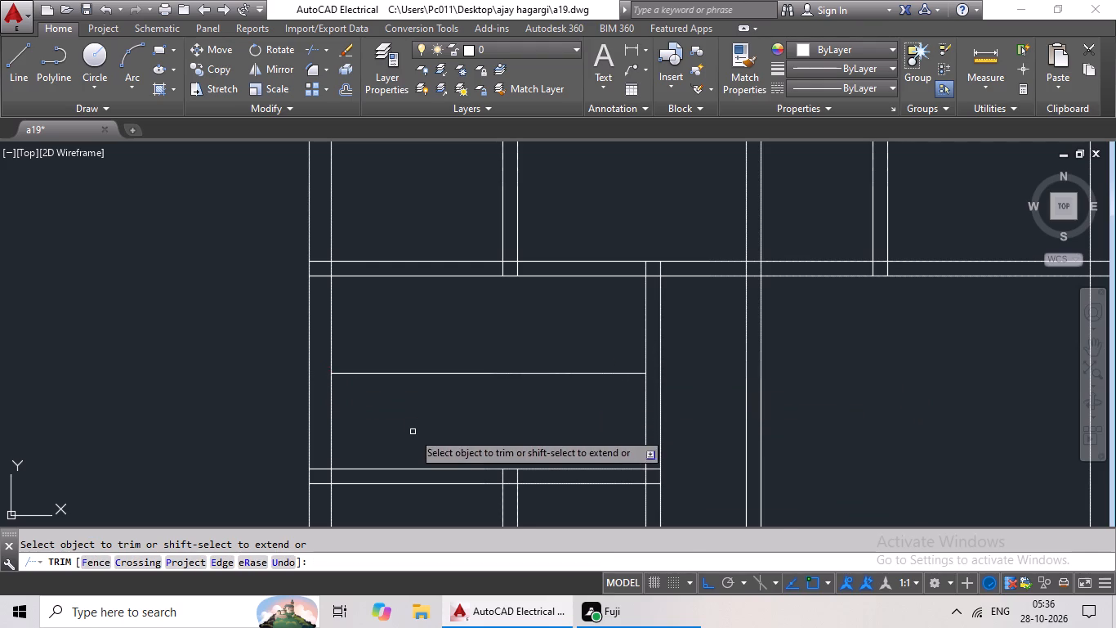
pyautogui.moveTo(413, 431); pyautogui.dragTo(435, 392, button='middle')
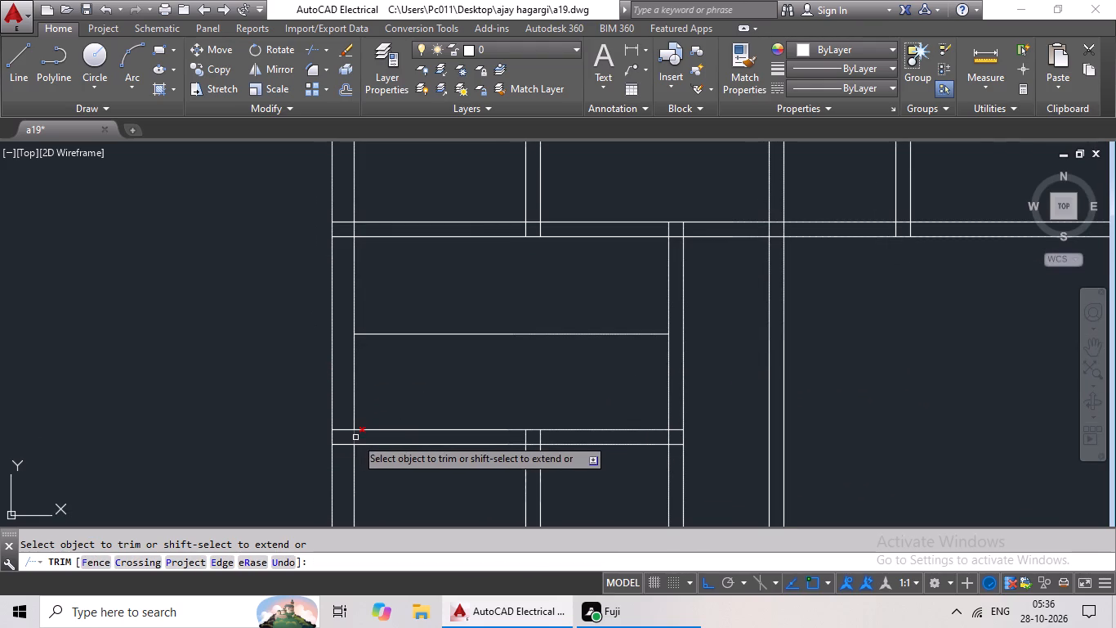
pyautogui.click(355, 437)
pyautogui.moveTo(439, 379); pyautogui.dragTo(435, 467, button='middle')
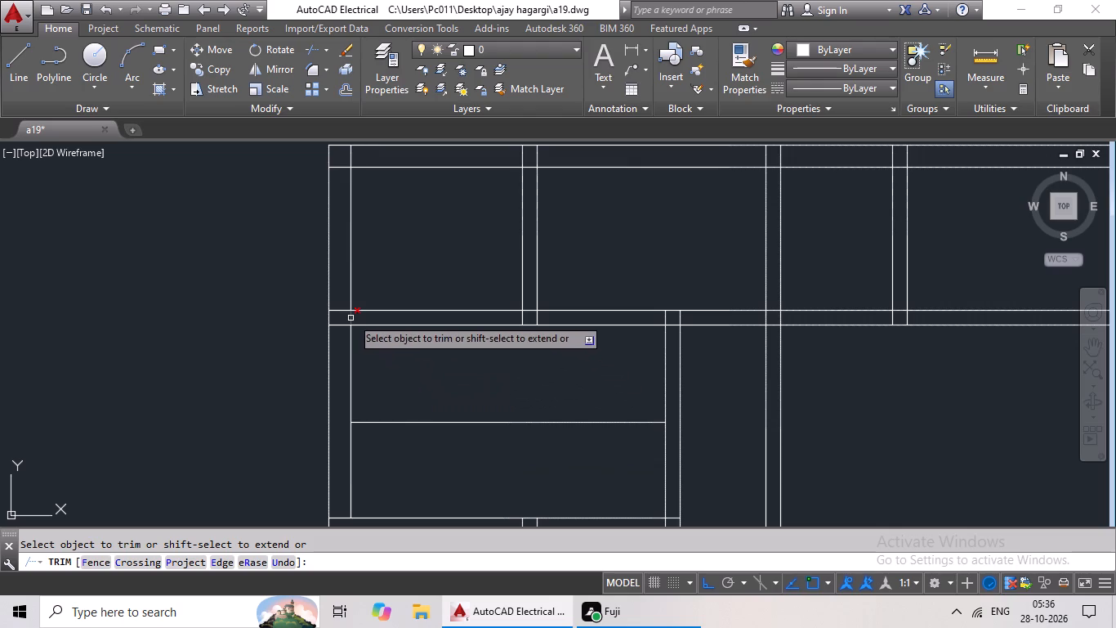
pyautogui.click(351, 316)
pyautogui.moveTo(431, 369); pyautogui.dragTo(459, 347, button='middle')
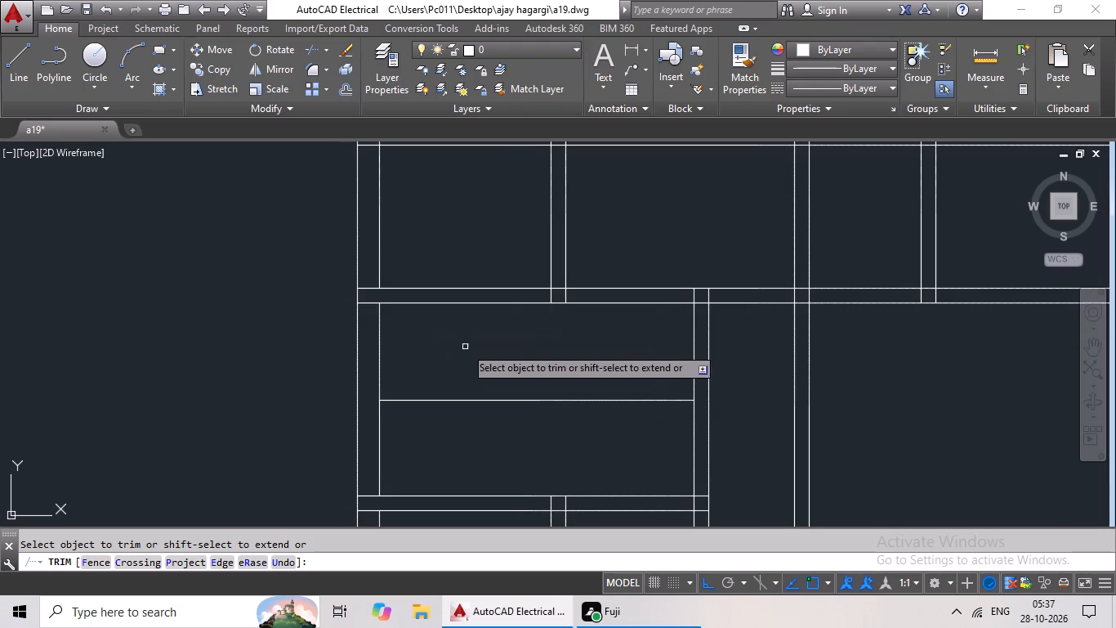
pyautogui.press('Escape')
# Offset the outer wall's inner line 2'6" into the left-column room to mark the stair landing.
pyautogui.press('o')
pyautogui.press('Return')
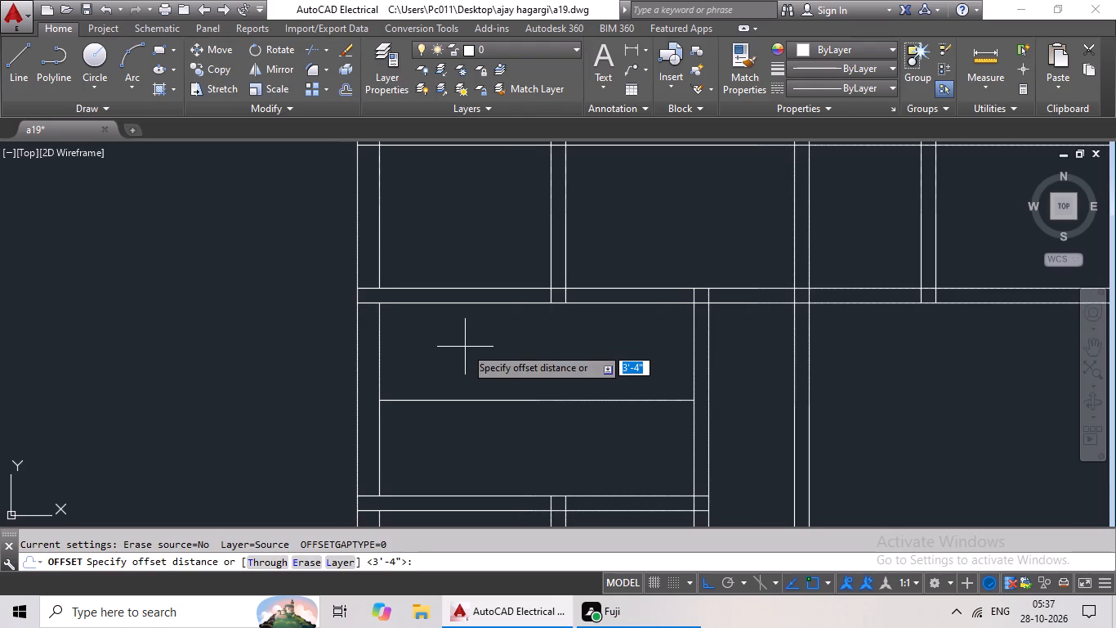
pyautogui.write("2'6")
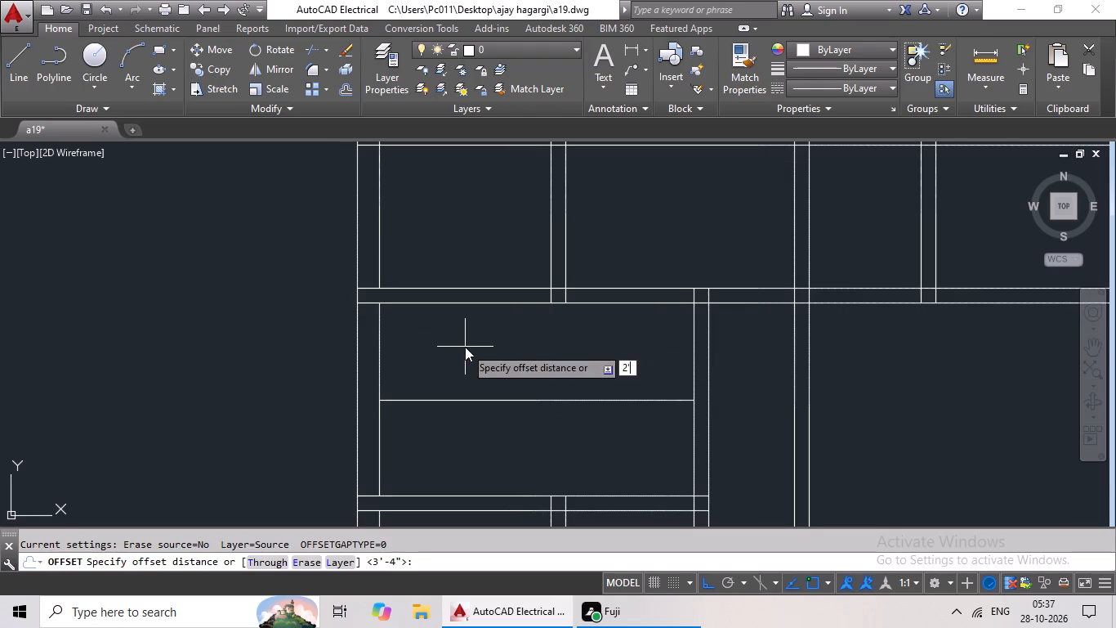
pyautogui.hotkey('shift', '"')
pyautogui.press('Return')
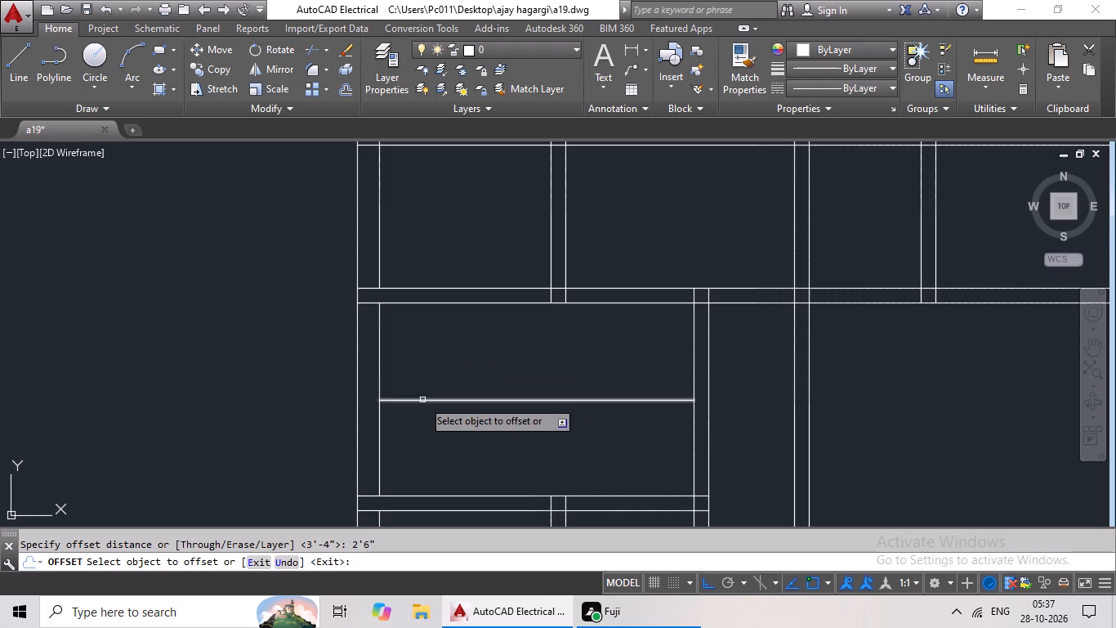
pyautogui.moveTo(378, 436); pyautogui.dragTo(448, 437)
pyautogui.click(533, 437)
pyautogui.press('Escape')
pyautogui.press('Escape')
pyautogui.press('Escape')
pyautogui.press('Escape')
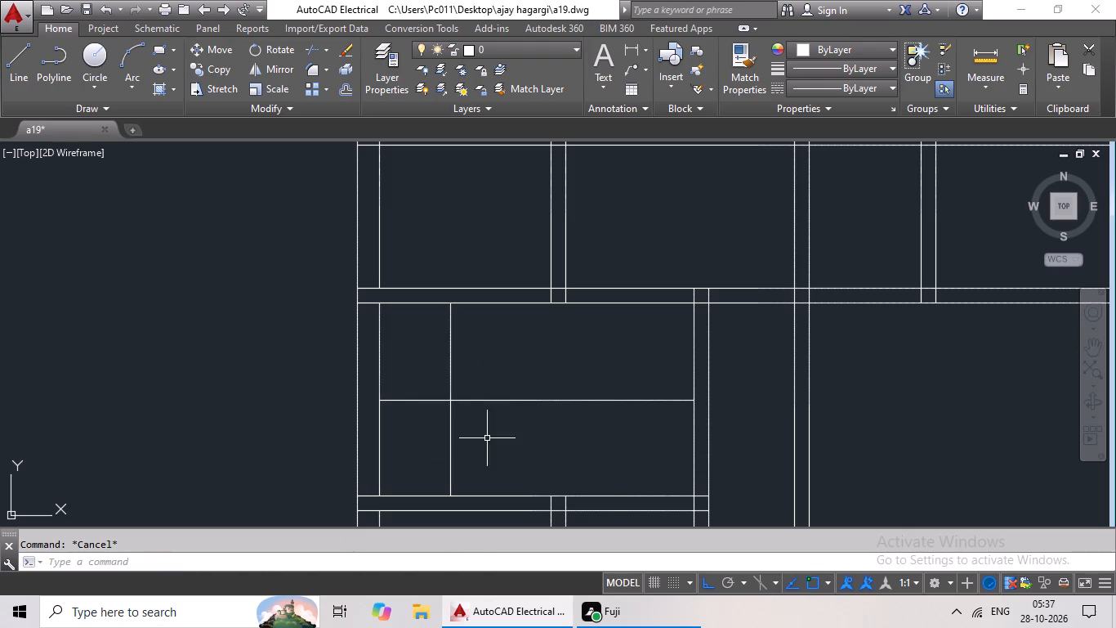
pyautogui.press('Escape')
pyautogui.press('Escape')
# Trim the dividing line between the outer wall's inner face and the new landing line.
pyautogui.press('t')
pyautogui.press('r')
pyautogui.press('space')
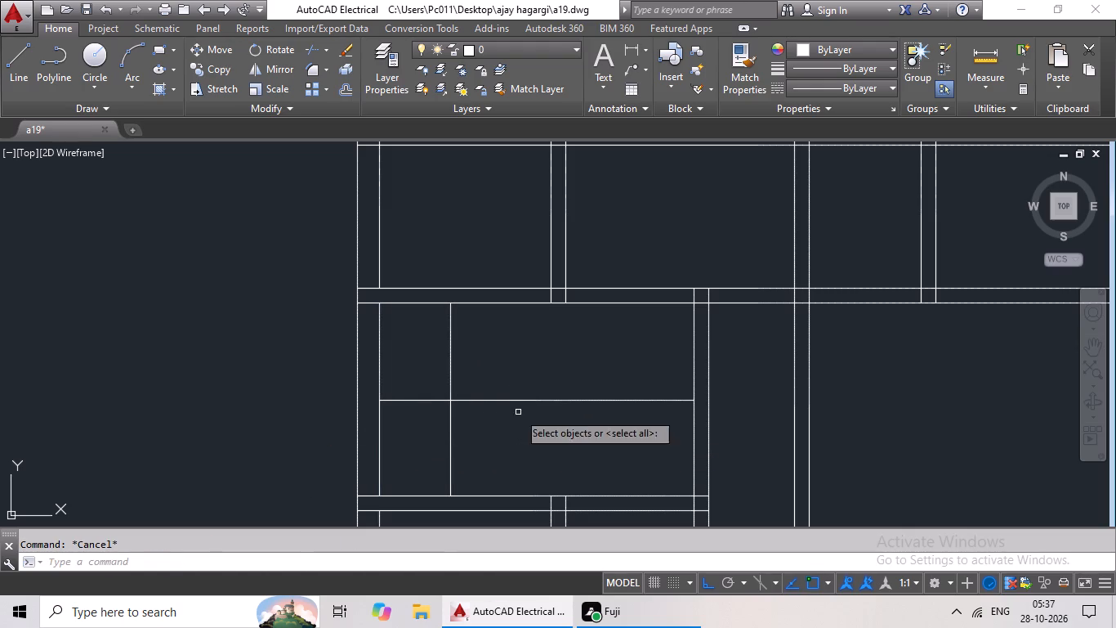
pyautogui.press('space')
pyautogui.click(421, 402)
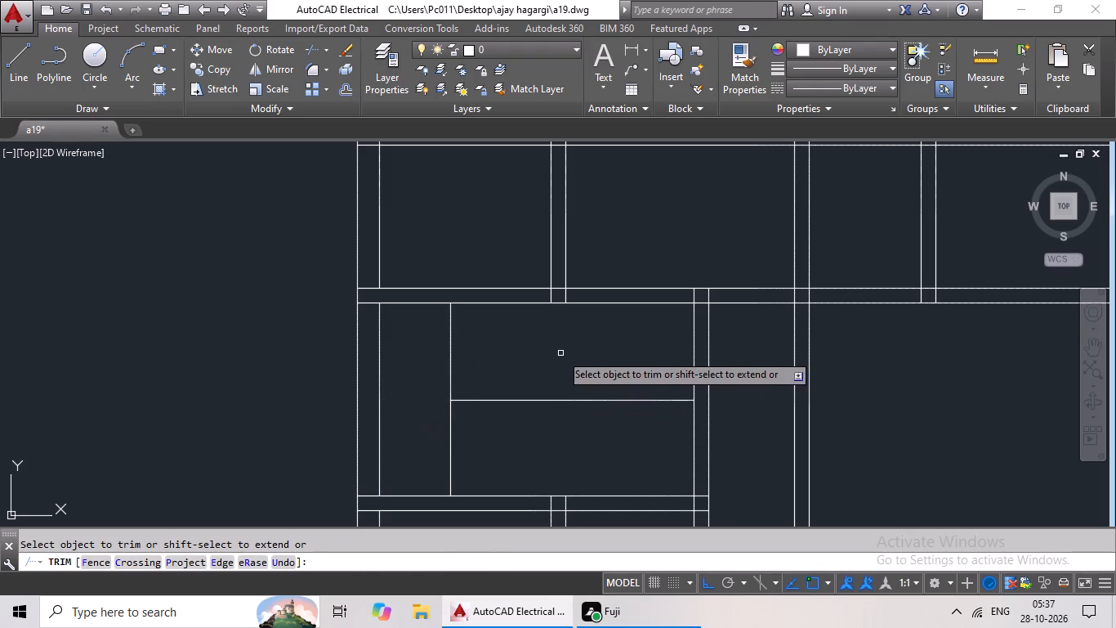
pyautogui.moveTo(540, 342); pyautogui.dragTo(427, 358, button='middle')
pyautogui.press('Escape')
pyautogui.press('Escape')
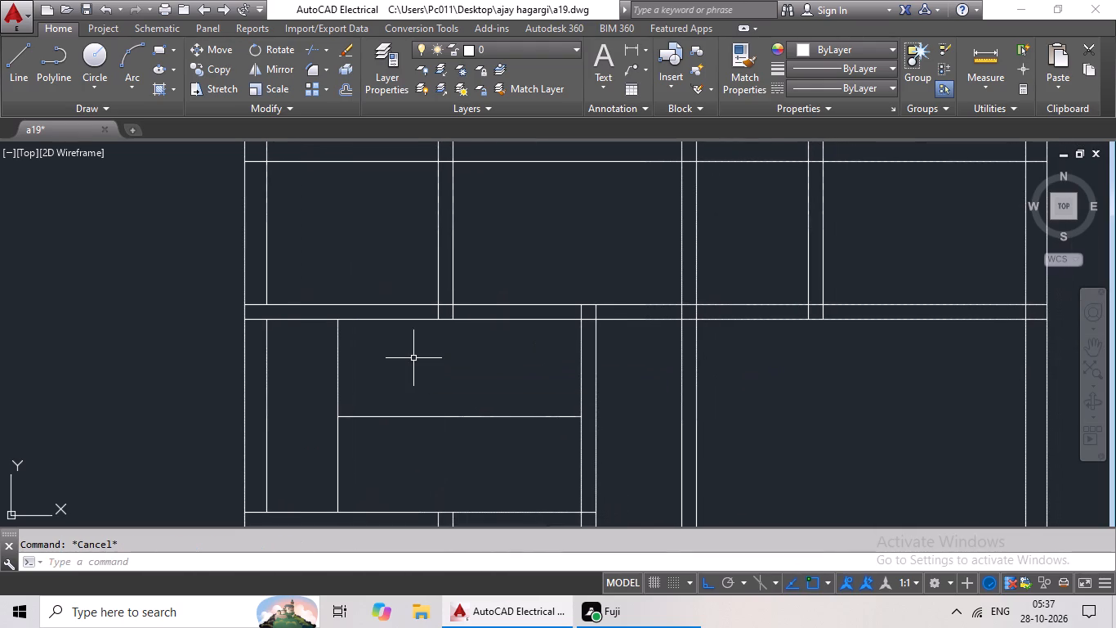
# Offset the landing line 9" to the right, repeating from each new line to make nine stair tread lines.
pyautogui.press('o')
pyautogui.press('Return')
pyautogui.press('9')
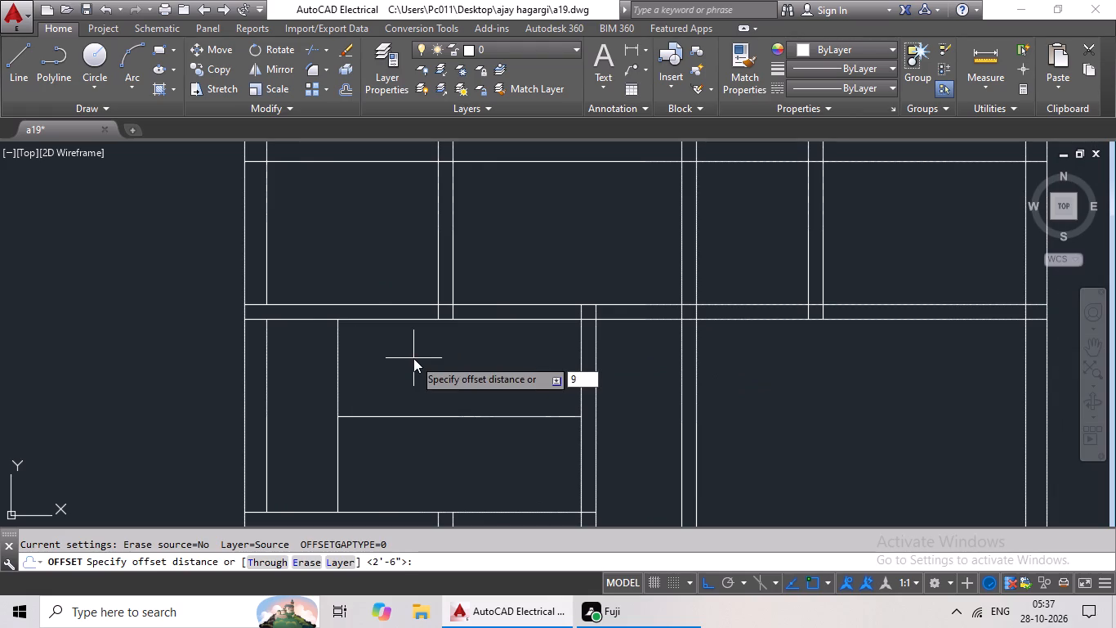
pyautogui.hotkey('shift', '"')
pyautogui.press('Return')
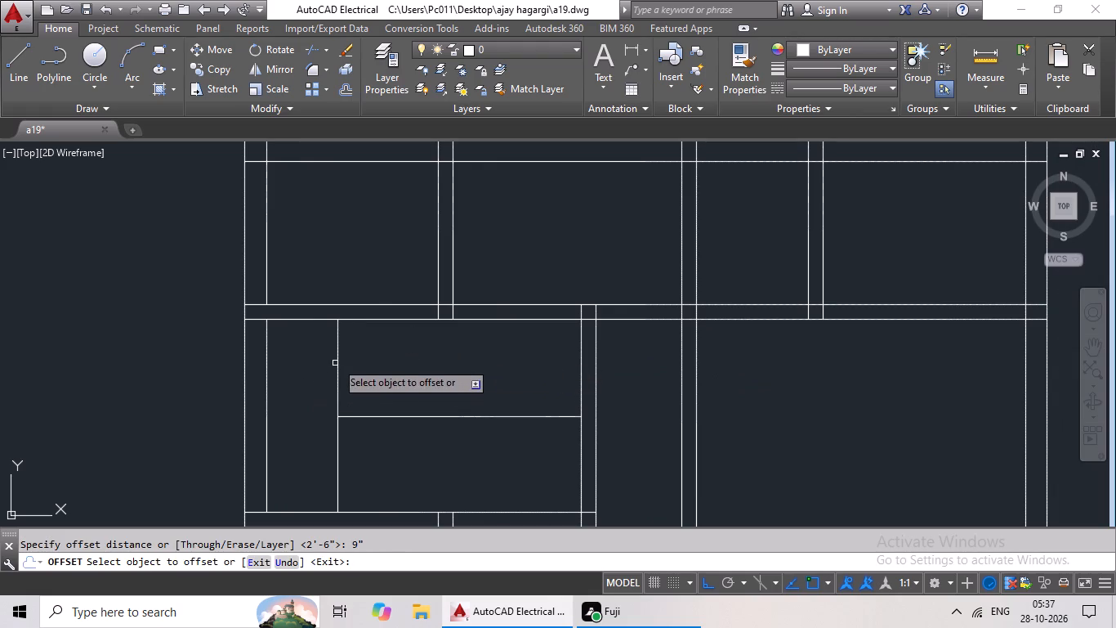
pyautogui.moveTo(339, 356); pyautogui.dragTo(382, 355)
pyautogui.click(393, 352)
pyautogui.moveTo(358, 381); pyautogui.dragTo(425, 380)
pyautogui.moveTo(439, 379); pyautogui.dragTo(430, 382)
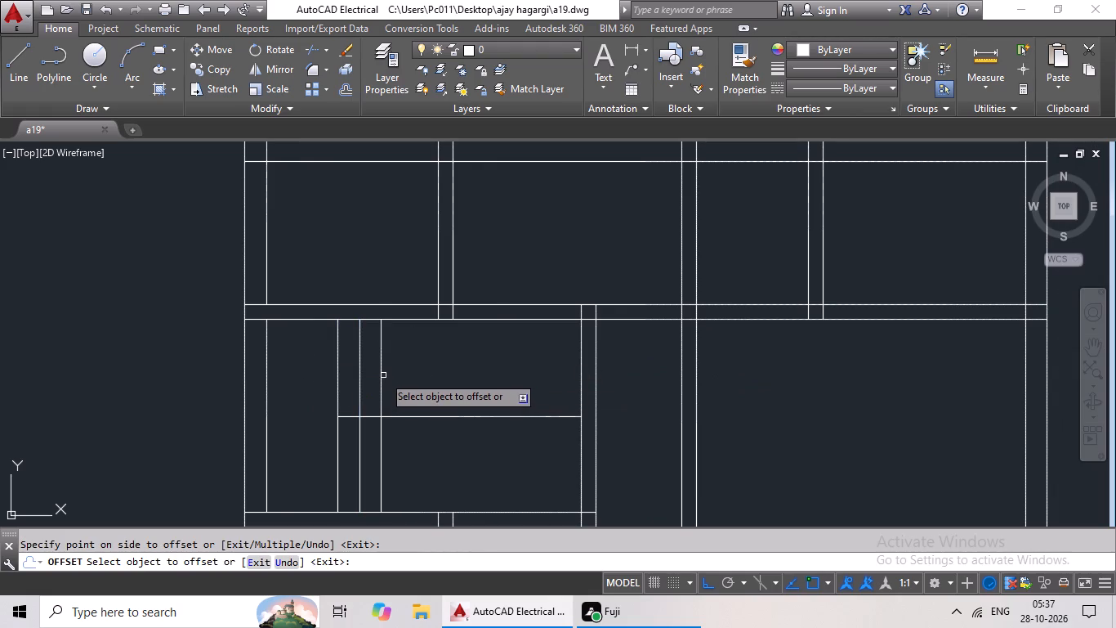
pyautogui.click(381, 375)
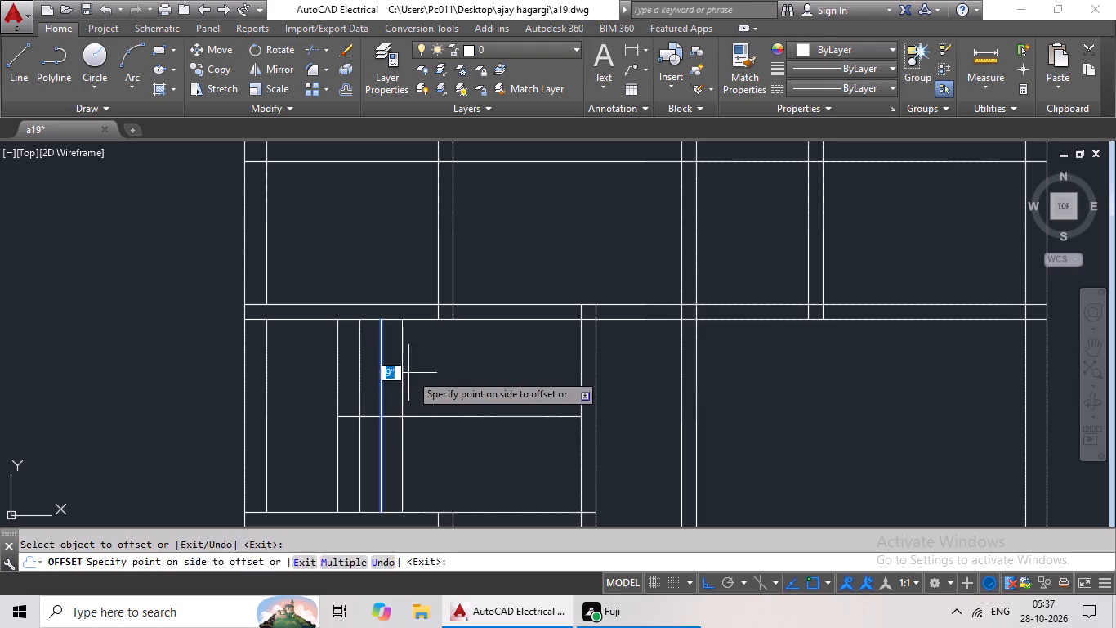
pyautogui.click(413, 373)
pyautogui.moveTo(401, 383); pyautogui.dragTo(432, 383)
pyautogui.click(448, 382)
pyautogui.moveTo(422, 392); pyautogui.dragTo(440, 389)
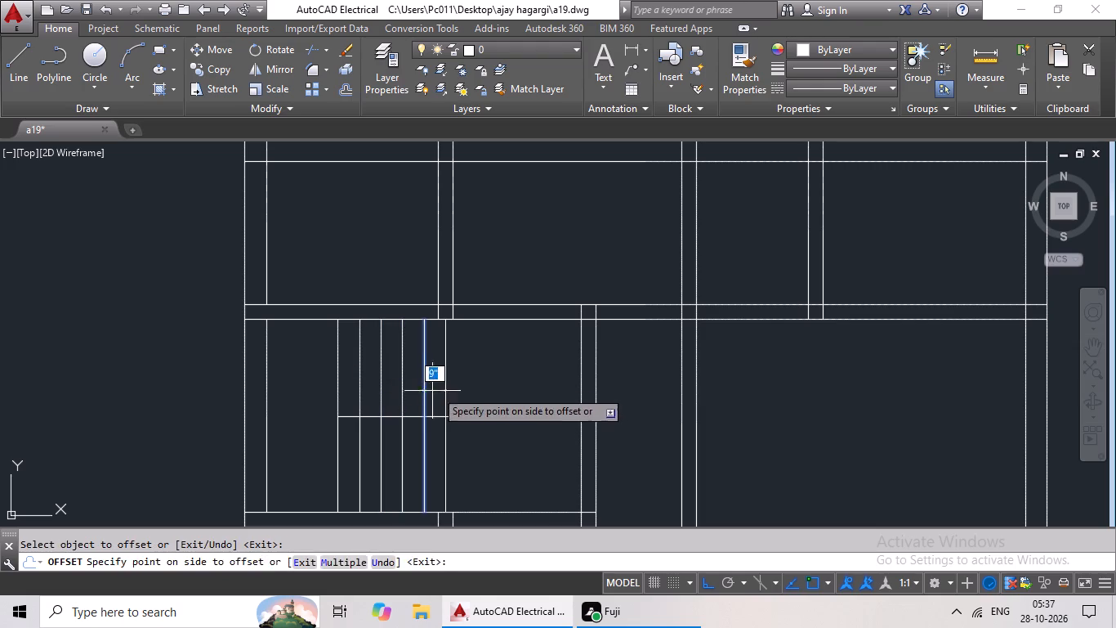
pyautogui.moveTo(440, 389); pyautogui.dragTo(445, 388)
pyautogui.click(454, 386)
pyautogui.moveTo(447, 389); pyautogui.dragTo(466, 387)
pyautogui.click(486, 384)
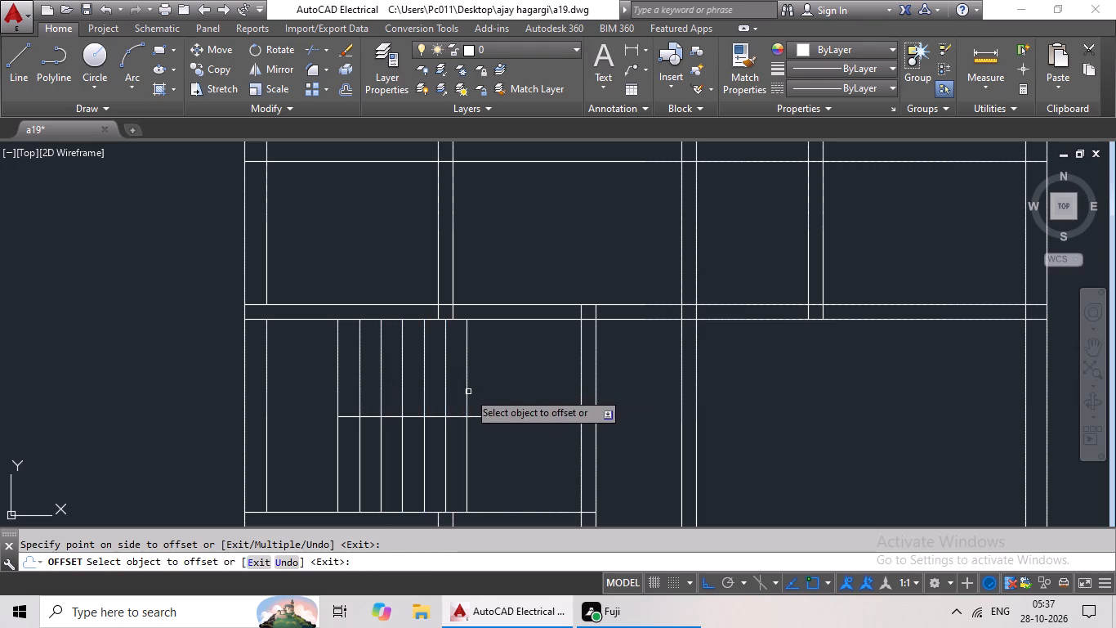
pyautogui.moveTo(468, 392); pyautogui.dragTo(502, 388)
pyautogui.click(508, 387)
pyautogui.moveTo(488, 394); pyautogui.dragTo(507, 391)
pyautogui.click(517, 387)
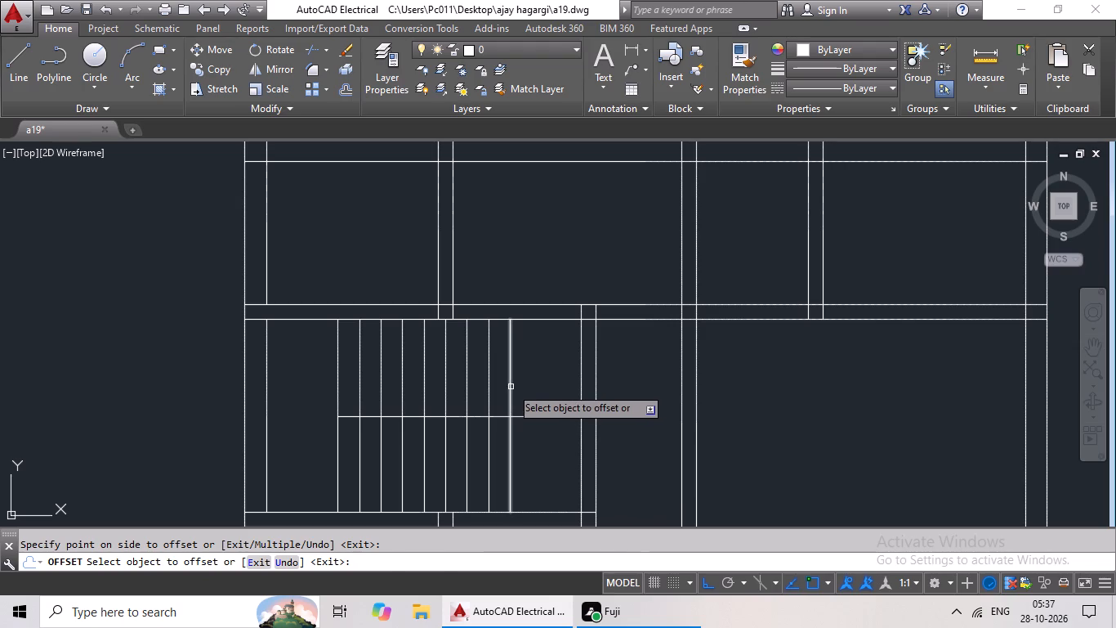
pyautogui.click(511, 387)
pyautogui.click(520, 384)
pyautogui.press('Escape')
pyautogui.press('Escape')
pyautogui.press('Escape')
pyautogui.press('Escape')
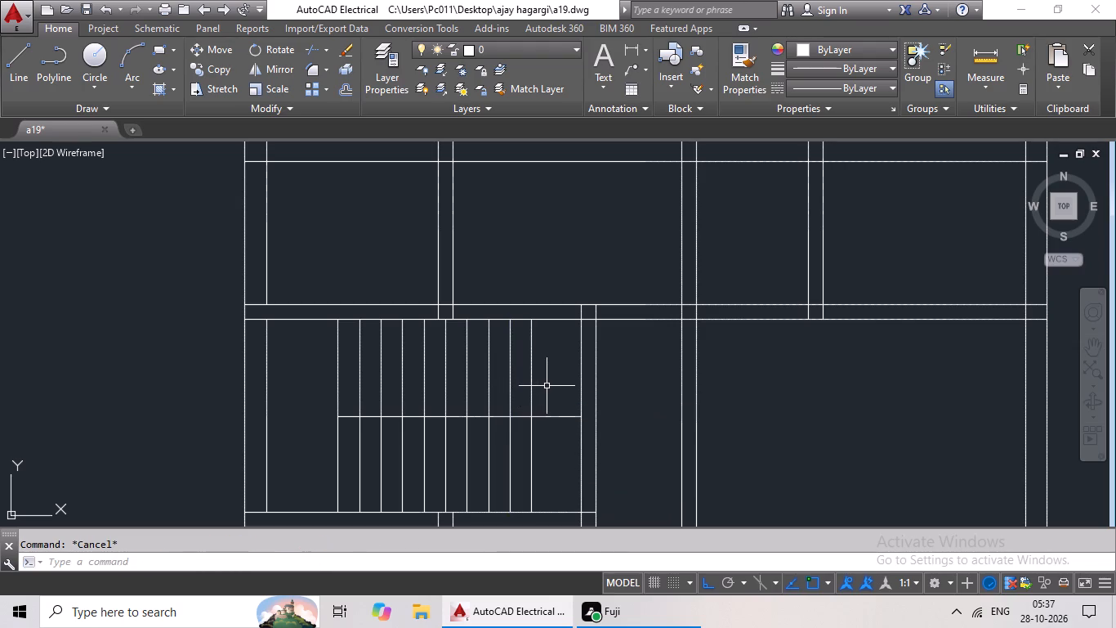
# Trim the stair's dividing line between the last tread line and the partition to its right.
pyautogui.press('t')
pyautogui.press('r')
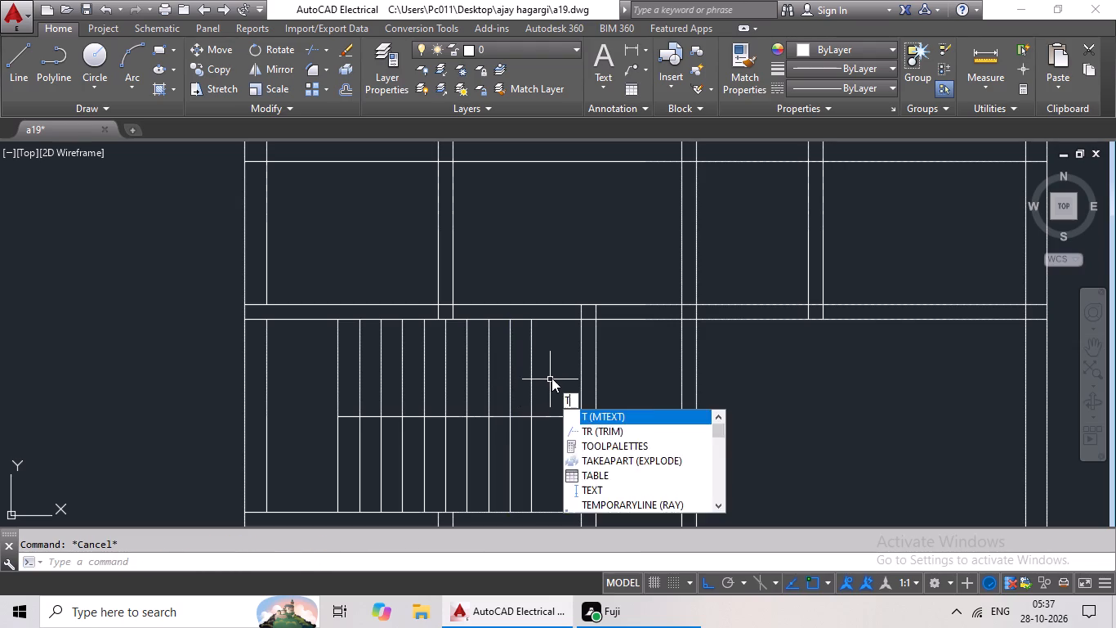
pyautogui.press('space')
pyautogui.press('space')
pyautogui.click(545, 418)
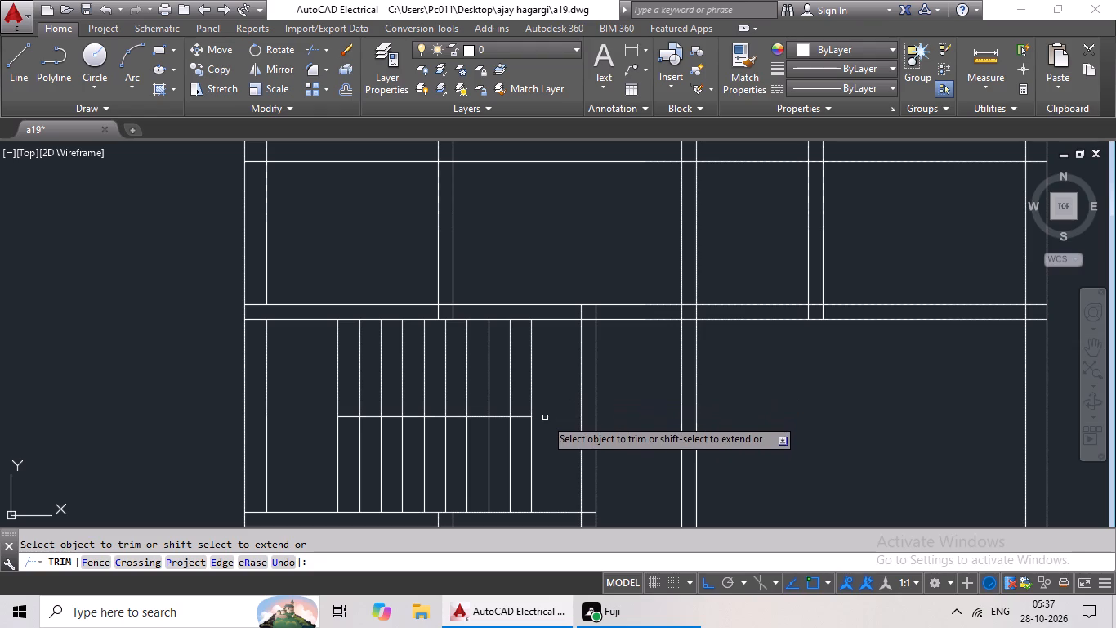
# Trim away both lines of the vertical partition on the right side of the stair room.
pyautogui.moveTo(570, 375); pyautogui.dragTo(547, 402, button='middle')
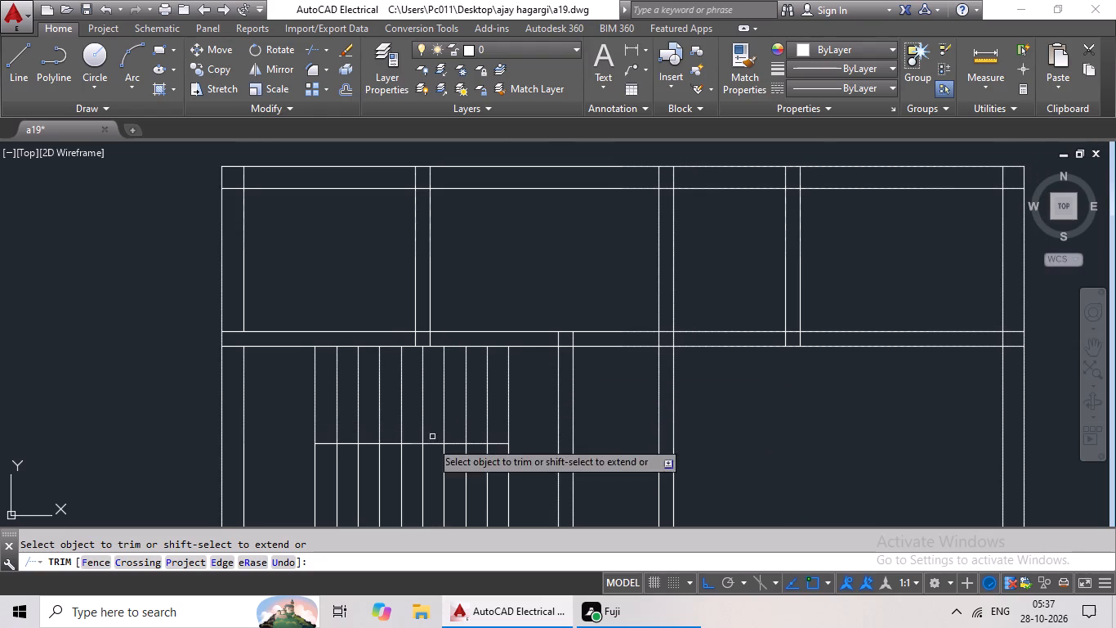
pyautogui.scroll(-1, 663, 370)
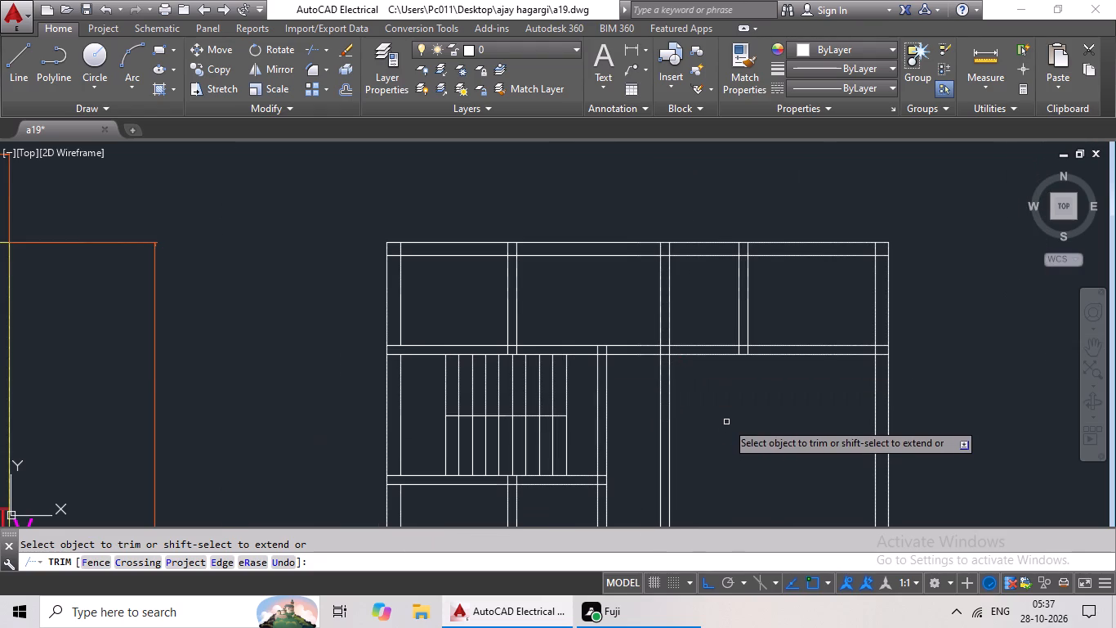
pyautogui.scroll(1, 613, 420)
pyautogui.moveTo(632, 371); pyautogui.dragTo(569, 444)
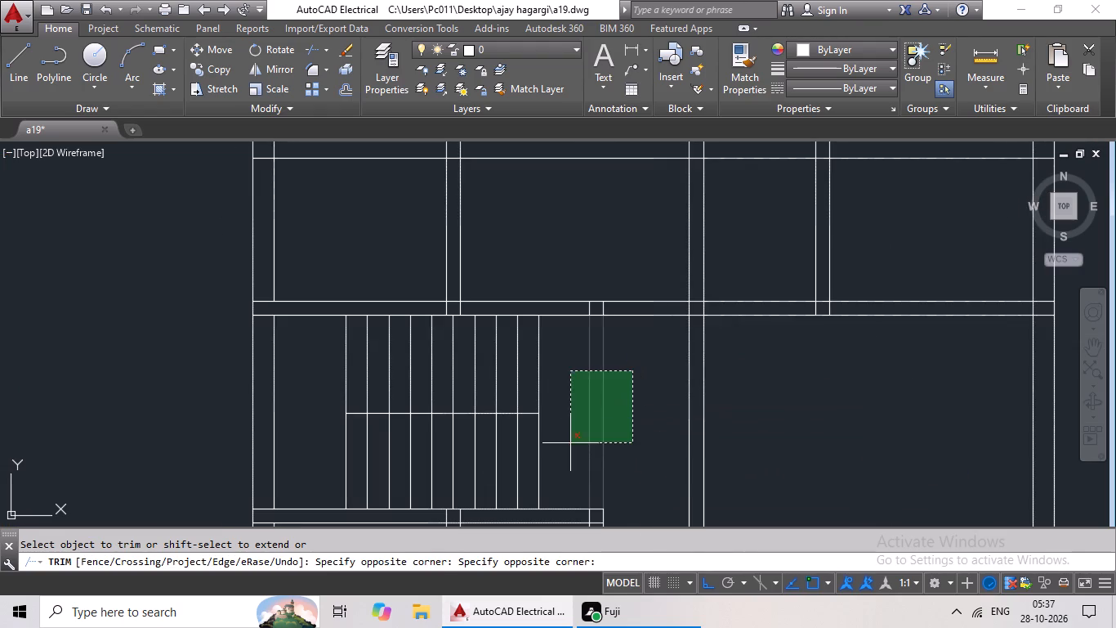
pyautogui.moveTo(569, 444); pyautogui.dragTo(567, 446)
# Trim both lines of the horizontal wall between the left-column partition and the large right room's lower-left corner.
pyautogui.scroll(-2, 593, 410)
pyautogui.moveTo(649, 411); pyautogui.dragTo(659, 366, button='middle')
pyautogui.moveTo(681, 410); pyautogui.dragTo(681, 323, button='middle')
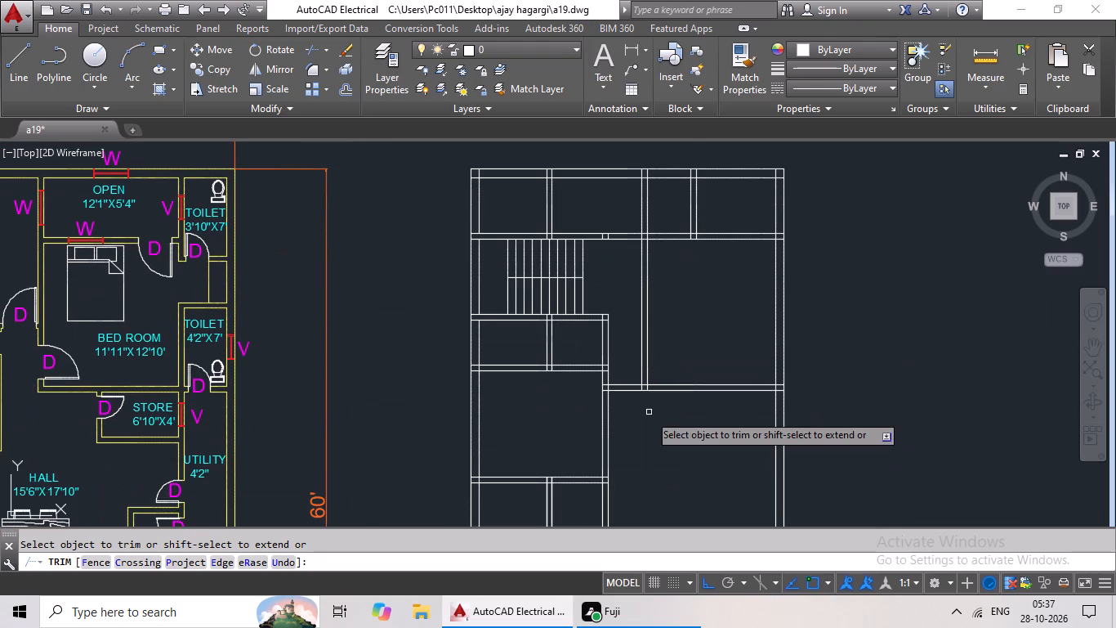
pyautogui.scroll(2, 638, 392)
pyautogui.moveTo(623, 337); pyautogui.dragTo(604, 404)
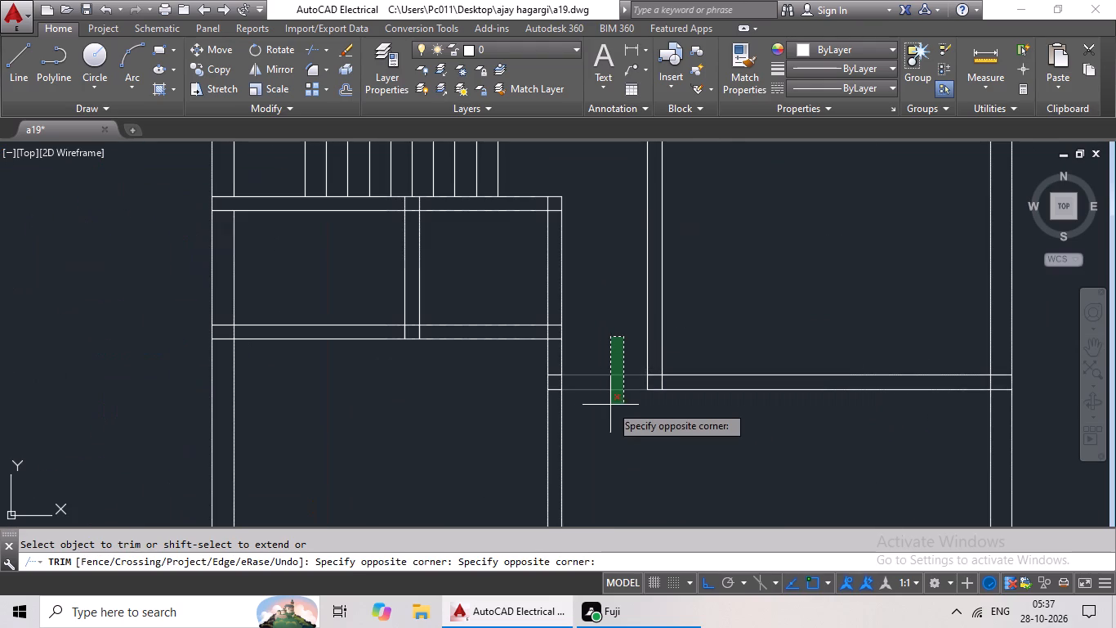
pyautogui.click(614, 419)
pyautogui.scroll(-2, 681, 418)
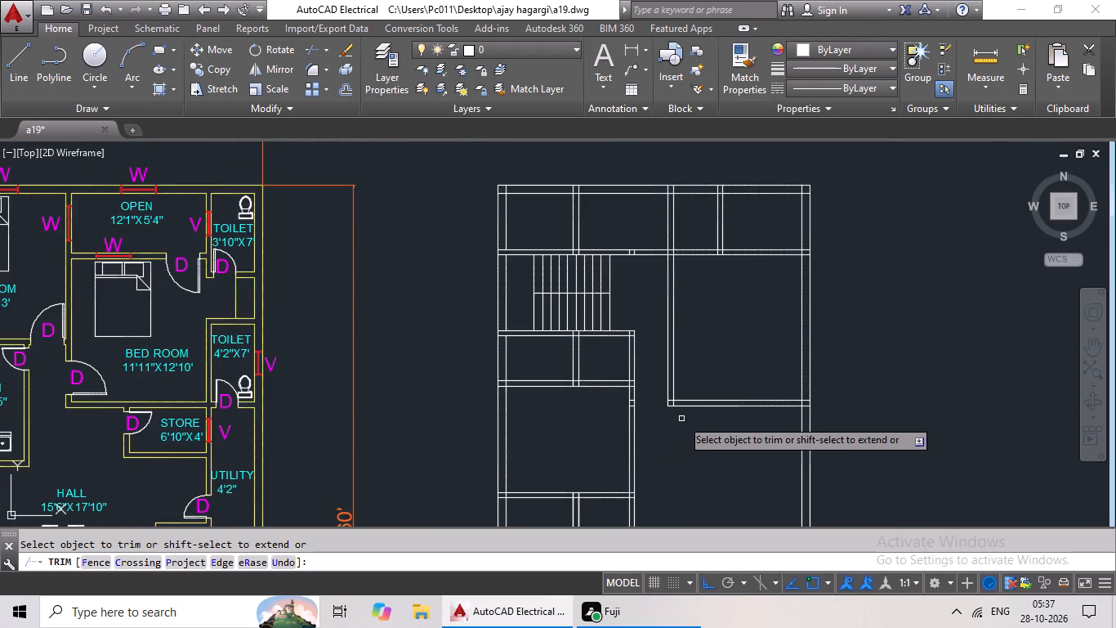
# Erase the two leftover short lines across the left column's right partition, level with the large right room's bottom wall.
pyautogui.moveTo(681, 424); pyautogui.dragTo(680, 340, button='middle')
pyautogui.press('Escape')
pyautogui.scroll(3, 638, 323)
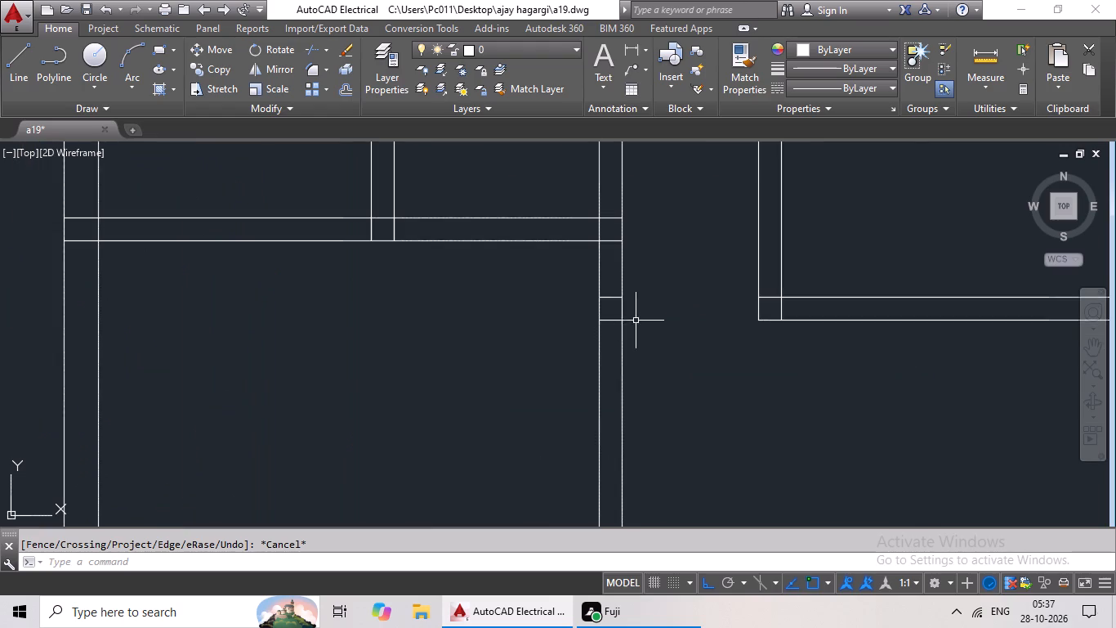
pyautogui.scroll(3, 605, 292)
pyautogui.moveTo(629, 282); pyautogui.dragTo(596, 455)
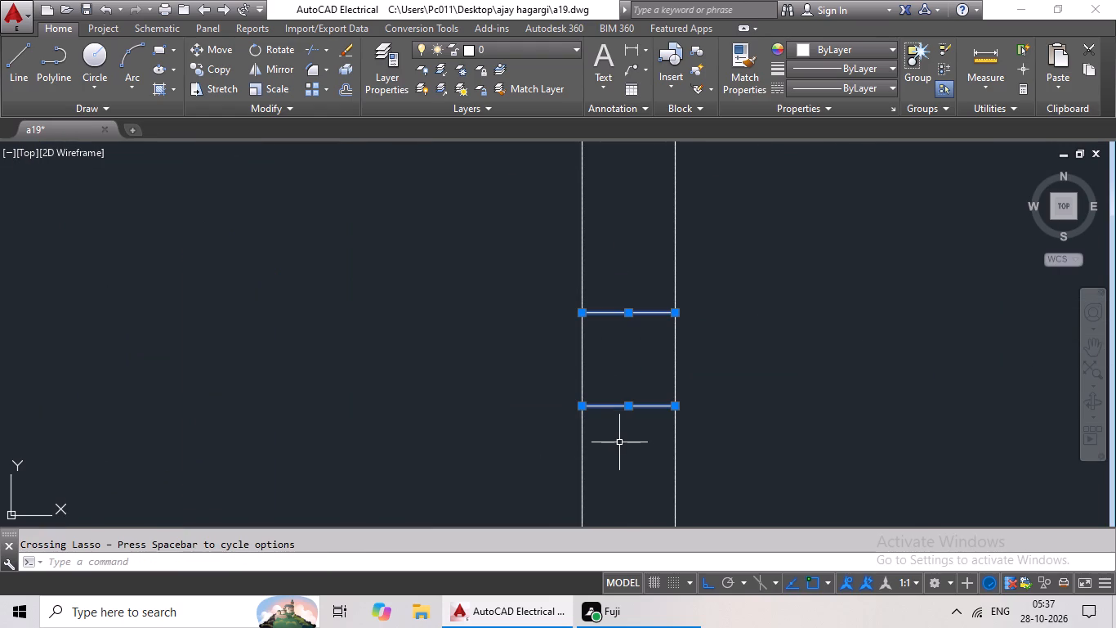
pyautogui.press('Delete')
# Erase the two leftover short lines inside the horizontal wall above the staircase, between the last tread and the large right room.
pyautogui.scroll(-3, 644, 437)
pyautogui.moveTo(693, 396); pyautogui.dragTo(651, 452, button='middle')
pyautogui.scroll(-1, 651, 452)
pyautogui.moveTo(657, 370); pyautogui.dragTo(600, 496, button='middle')
pyautogui.scroll(-1, 590, 514)
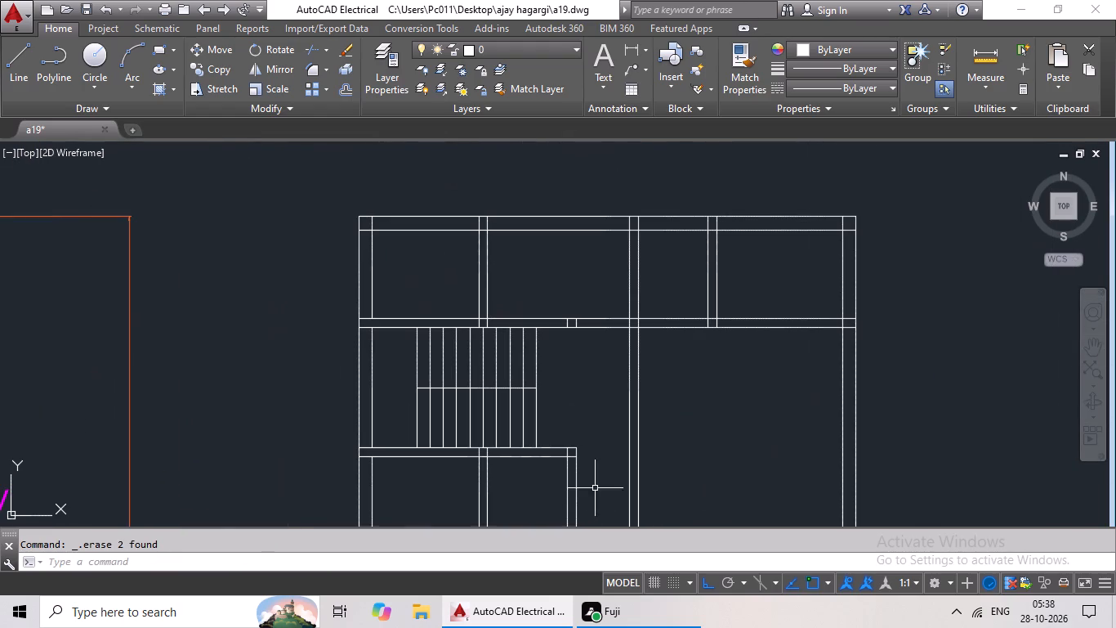
pyautogui.scroll(4, 587, 319)
pyautogui.moveTo(593, 334); pyautogui.dragTo(377, 360)
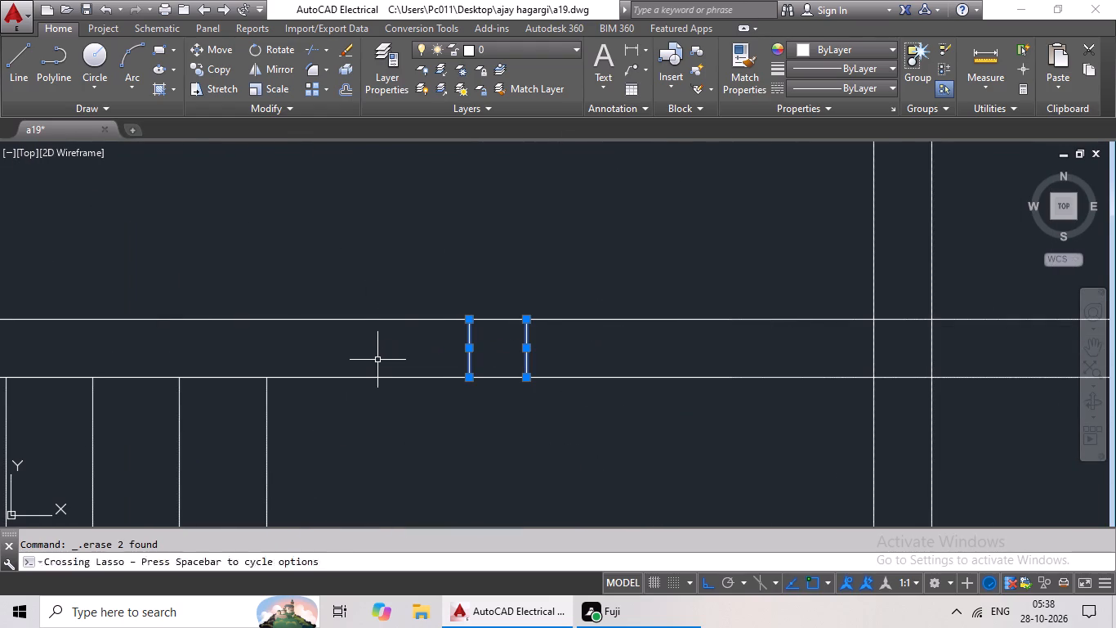
pyautogui.press('Delete')
# Trim both lines of the bottom row's left partition where they cross the bottom outer wall.
pyautogui.scroll(-4, 445, 353)
pyautogui.moveTo(487, 419); pyautogui.dragTo(533, 297, button='middle')
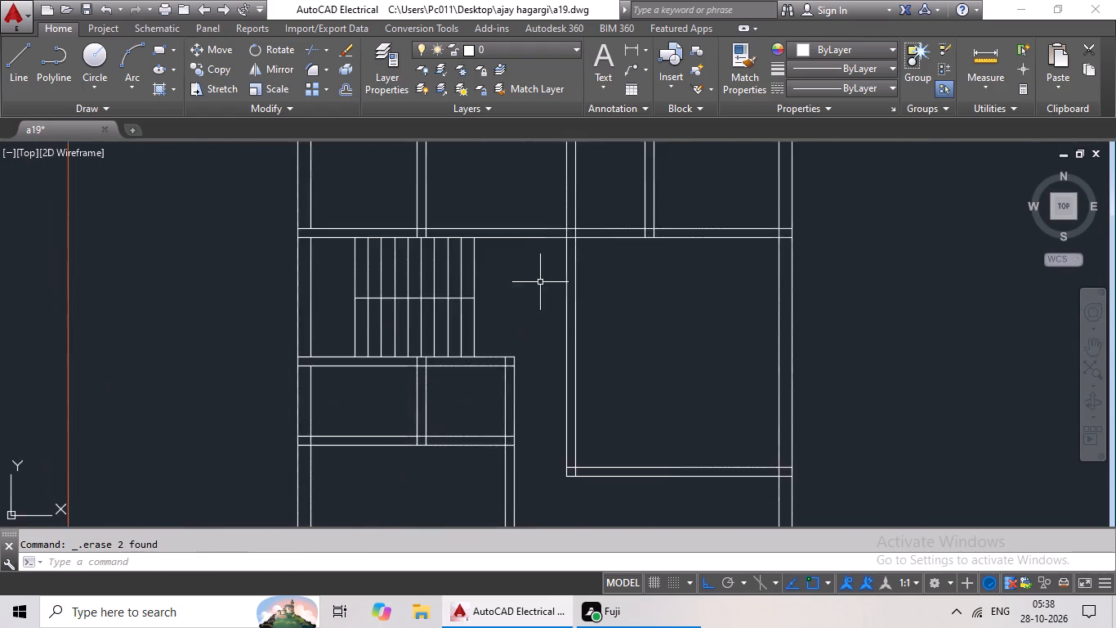
pyautogui.scroll(-2, 538, 321)
pyautogui.moveTo(538, 398); pyautogui.dragTo(541, 325, button='middle')
pyautogui.moveTo(538, 363); pyautogui.dragTo(541, 298, button='middle')
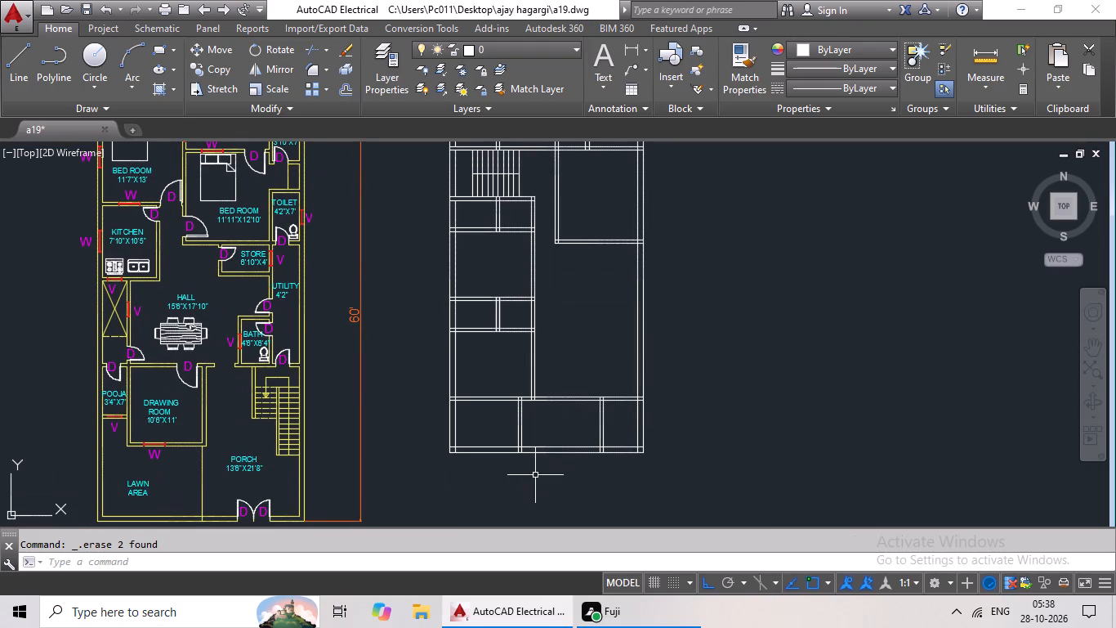
pyautogui.moveTo(569, 336); pyautogui.dragTo(502, 348, button='middle')
pyautogui.scroll(2, 494, 370)
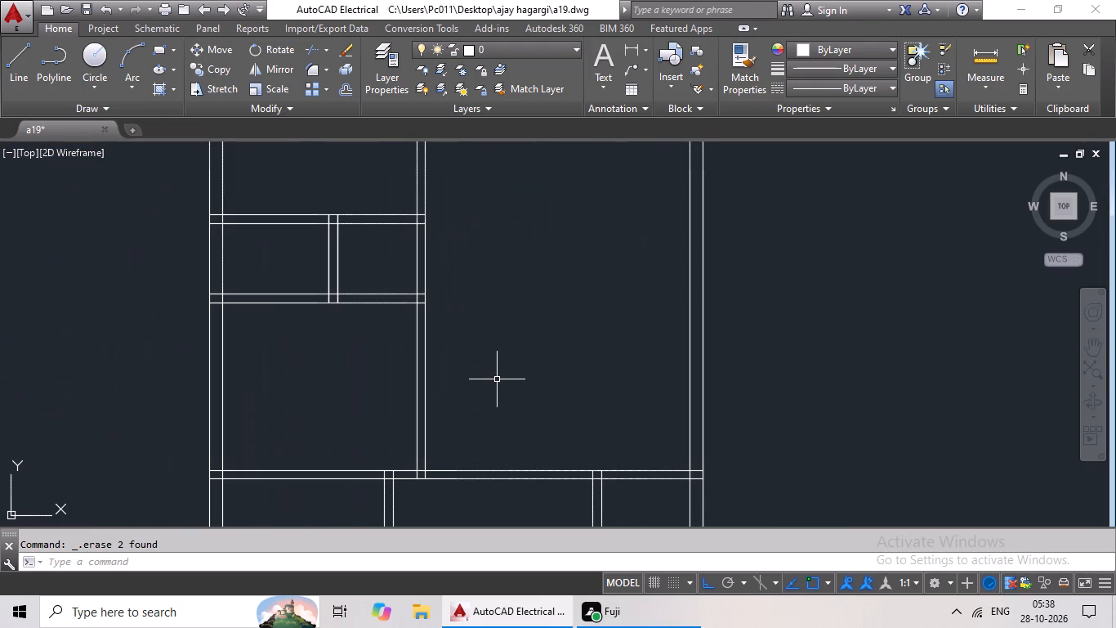
pyautogui.press('Escape')
pyautogui.press('Escape')
pyautogui.press('t')
pyautogui.press('r')
pyautogui.press('space')
pyautogui.press('space')
pyautogui.moveTo(486, 429); pyautogui.dragTo(501, 321, button='middle')
pyautogui.moveTo(496, 415); pyautogui.dragTo(511, 343, button='middle')
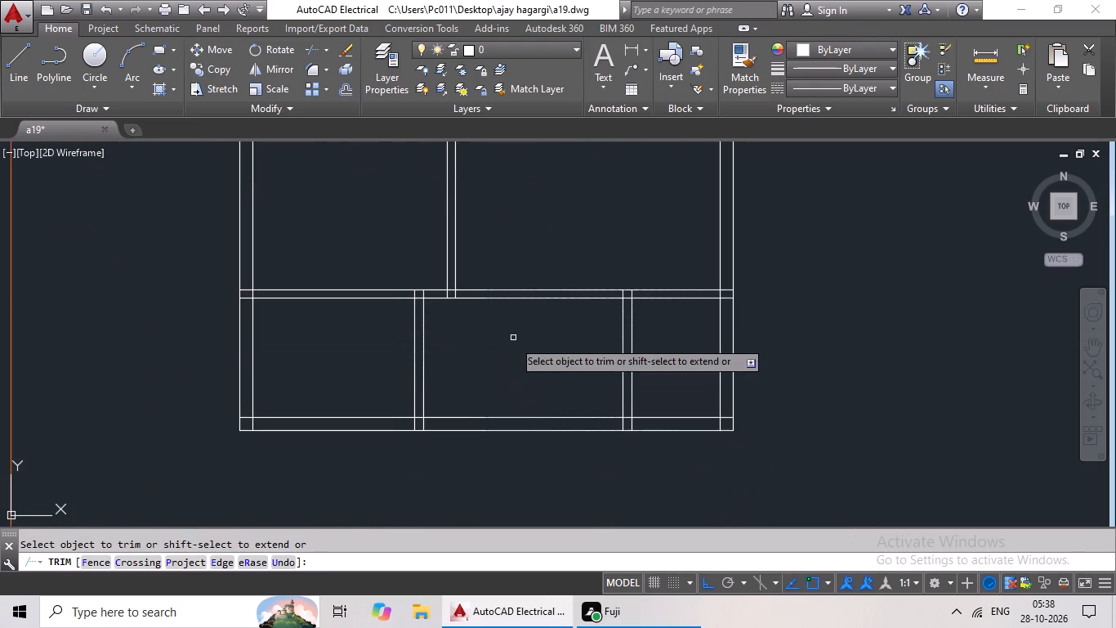
pyautogui.scroll(4, 426, 427)
pyautogui.moveTo(473, 407); pyautogui.dragTo(191, 427)
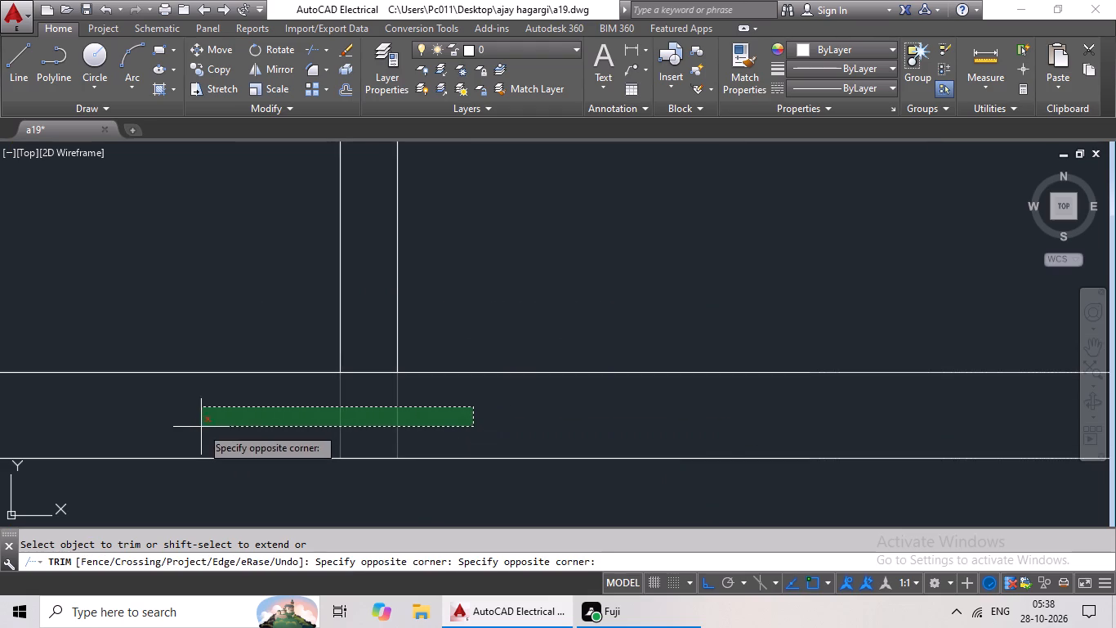
pyautogui.moveTo(201, 427); pyautogui.dragTo(210, 426)
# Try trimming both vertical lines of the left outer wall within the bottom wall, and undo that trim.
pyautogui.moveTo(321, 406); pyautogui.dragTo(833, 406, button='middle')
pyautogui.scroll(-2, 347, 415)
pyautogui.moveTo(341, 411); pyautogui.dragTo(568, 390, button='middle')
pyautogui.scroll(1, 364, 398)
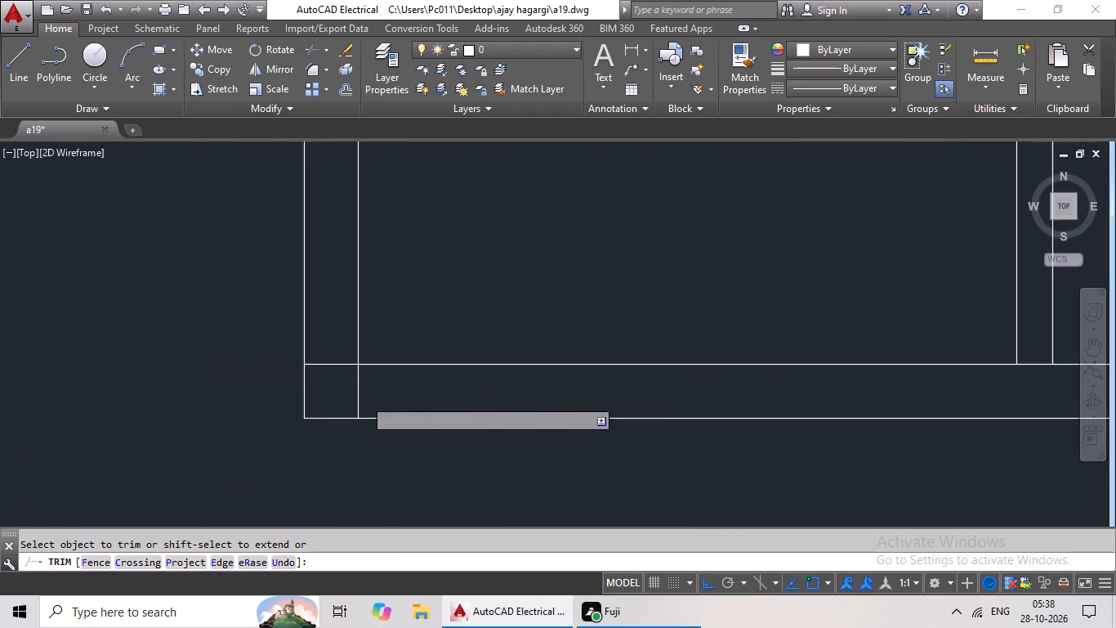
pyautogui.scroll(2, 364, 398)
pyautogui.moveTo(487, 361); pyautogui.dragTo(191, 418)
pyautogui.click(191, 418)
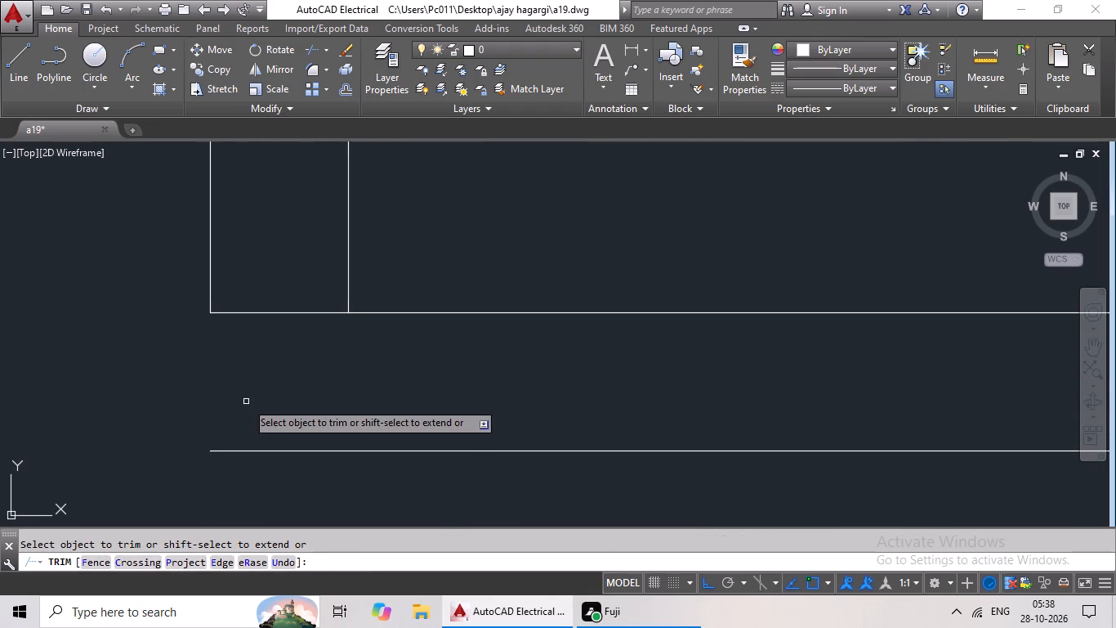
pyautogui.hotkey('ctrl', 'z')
# Trim the overlapping inner wall lines at the plan's bottom-left outer corner.
pyautogui.scroll(-3, 379, 400)
pyautogui.moveTo(385, 401); pyautogui.dragTo(557, 399, button='middle')
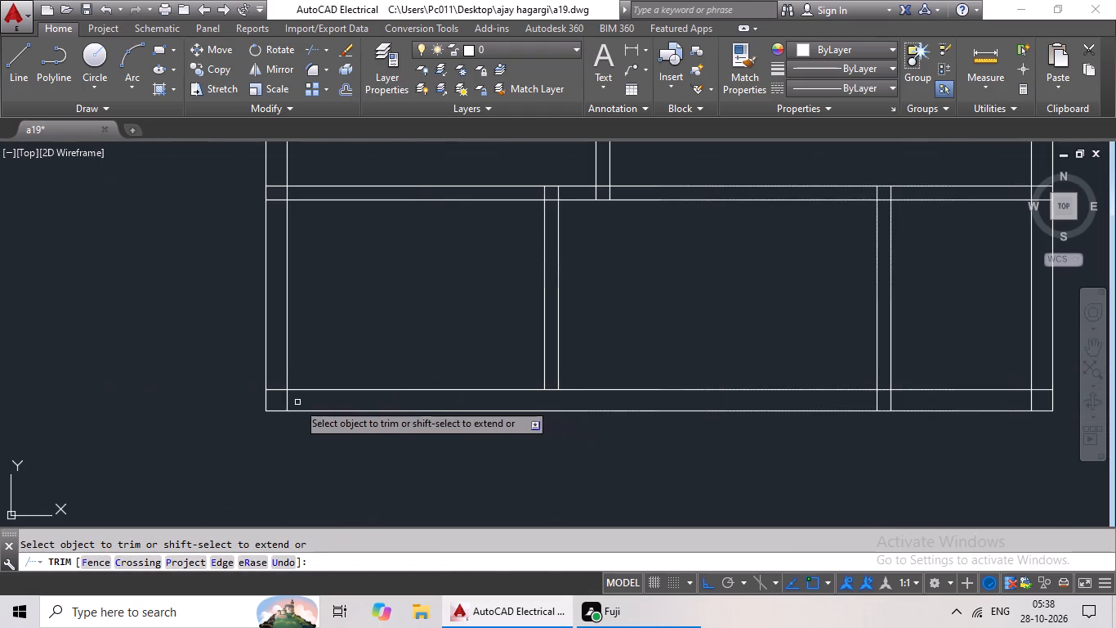
pyautogui.scroll(3, 297, 402)
pyautogui.moveTo(325, 379); pyautogui.dragTo(198, 399)
pyautogui.click(198, 399)
pyautogui.moveTo(211, 311); pyautogui.dragTo(199, 370)
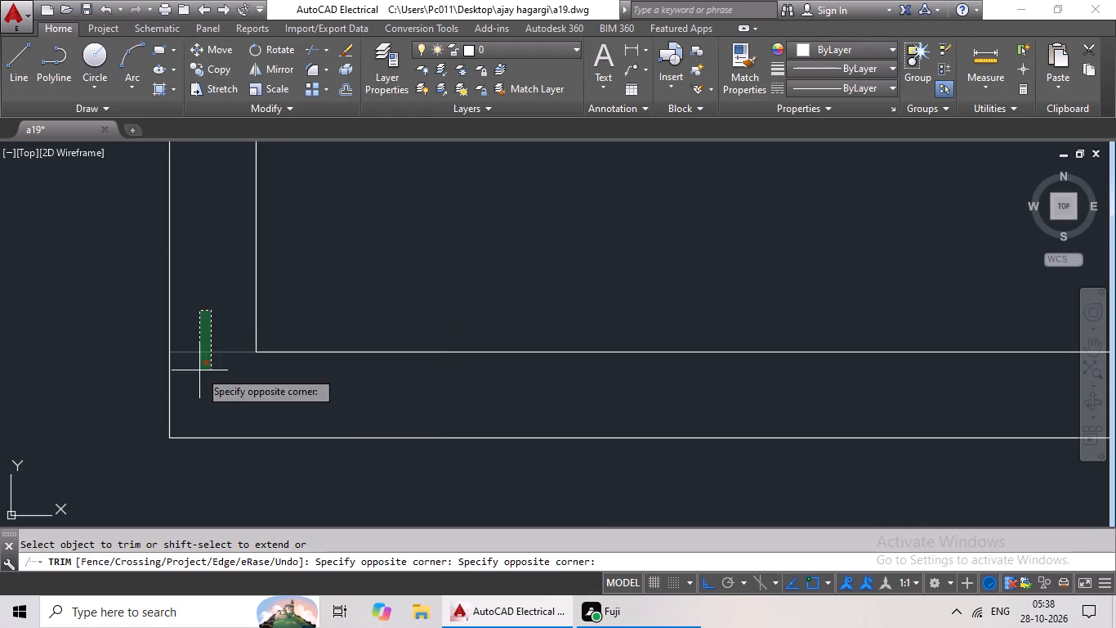
pyautogui.click(199, 370)
# Trim the bottom wall's inner line between the two lines of the bottom row's left partition.
pyautogui.scroll(-3, 274, 375)
pyautogui.moveTo(372, 388); pyautogui.dragTo(162, 434, button='middle')
pyautogui.scroll(2, 321, 417)
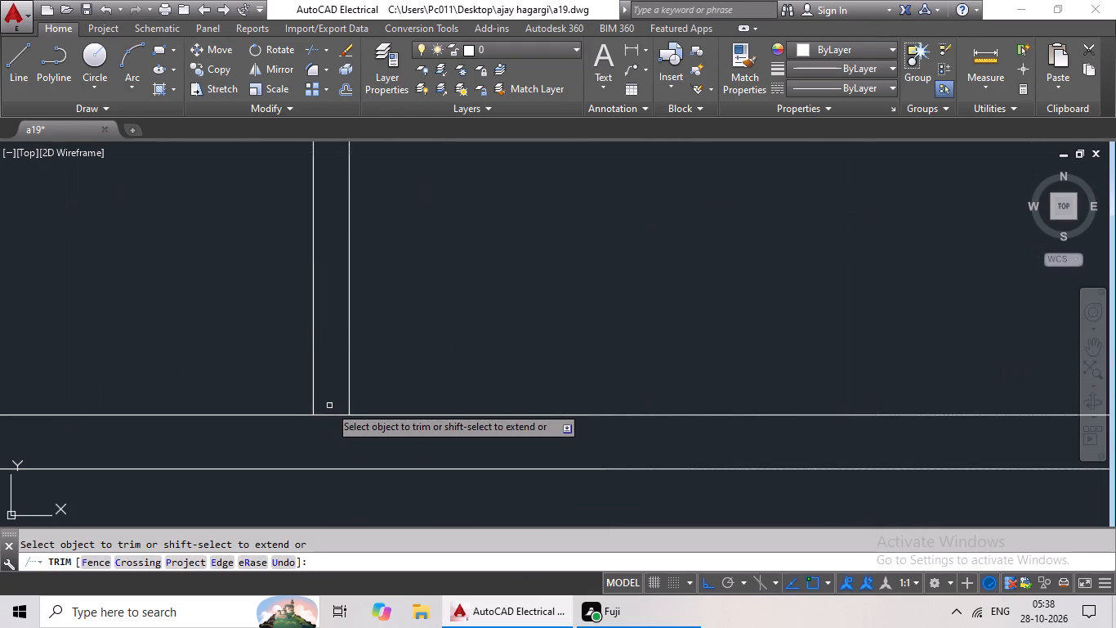
pyautogui.click(326, 416)
# Trim the crossing lines where the bottom row's right partition meets the bottom outer wall.
pyautogui.scroll(-2, 374, 431)
pyautogui.moveTo(451, 449); pyautogui.dragTo(255, 450, button='middle')
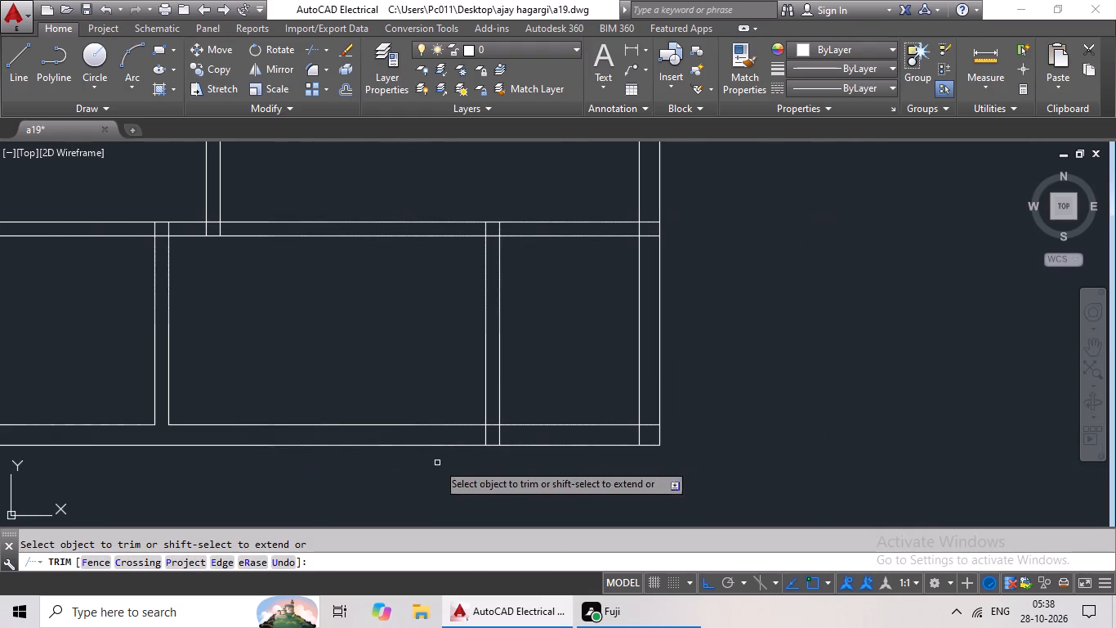
pyautogui.scroll(4, 497, 439)
pyautogui.moveTo(559, 418); pyautogui.dragTo(315, 456)
pyautogui.click(315, 456)
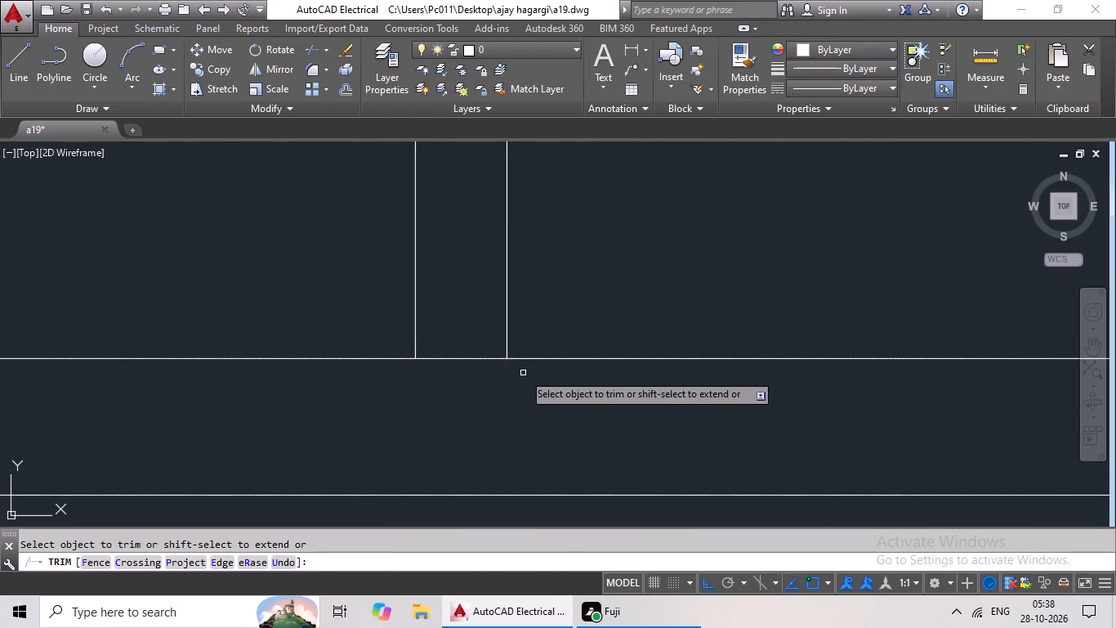
pyautogui.moveTo(480, 353); pyautogui.dragTo(462, 387)
pyautogui.click(462, 387)
# Trim the overlapping inner wall lines at the plan's bottom-right outer corner.
pyautogui.scroll(-3, 541, 439)
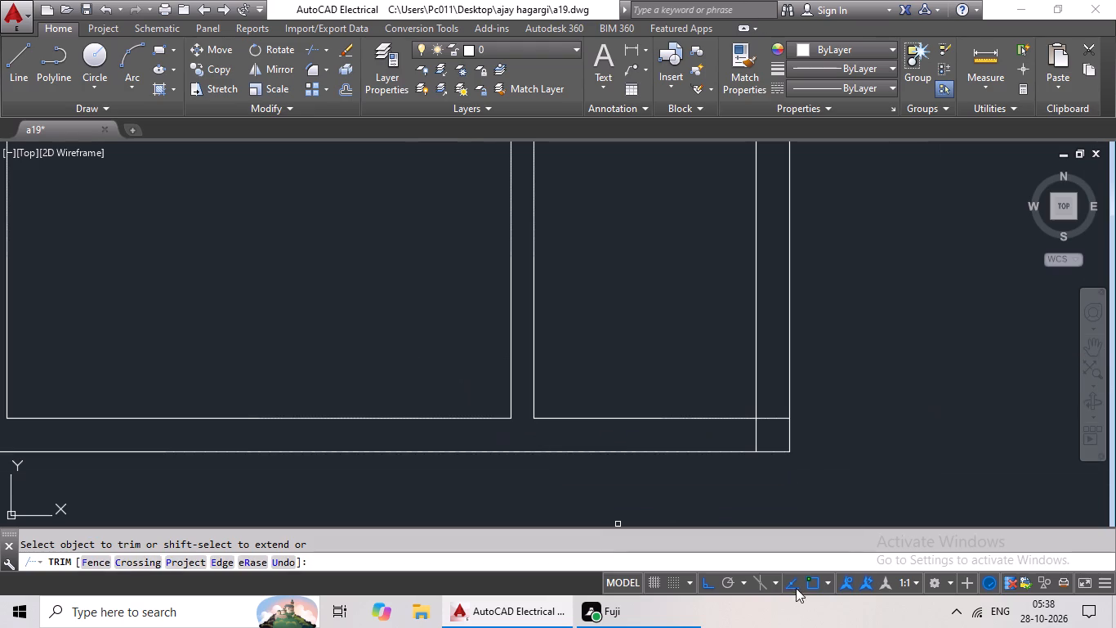
pyautogui.scroll(4, 771, 431)
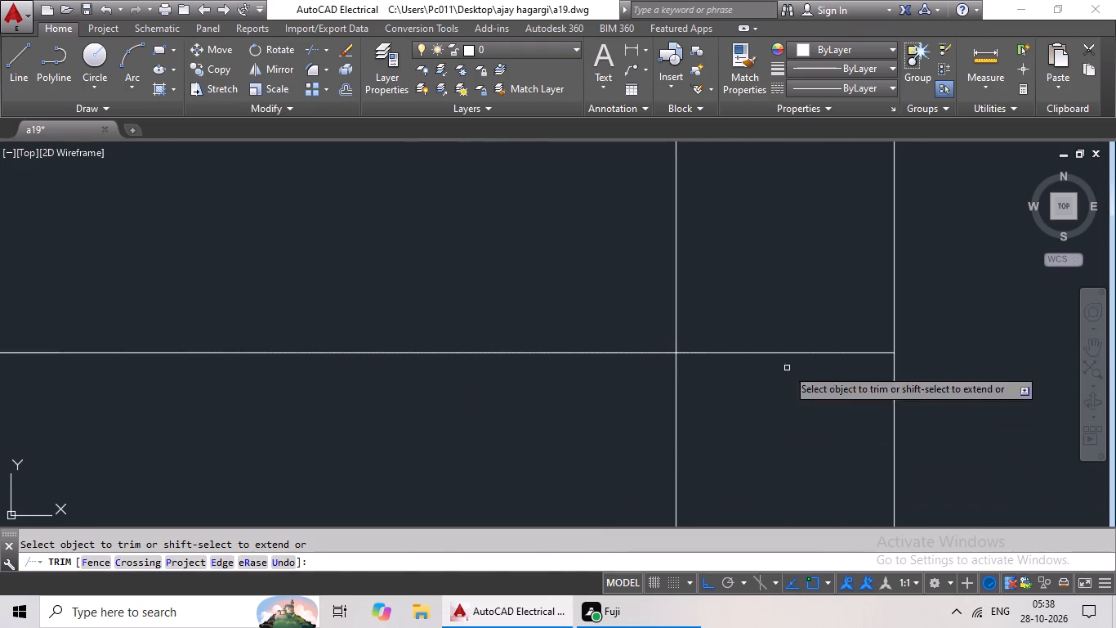
pyautogui.moveTo(834, 285); pyautogui.dragTo(779, 391)
pyautogui.click(779, 391)
pyautogui.moveTo(824, 360); pyautogui.dragTo(652, 460)
pyautogui.click(652, 460)
# Trim the crossing lines where the horizontal wall above the bottom row meets the right outer wall.
pyautogui.scroll(-4, 748, 390)
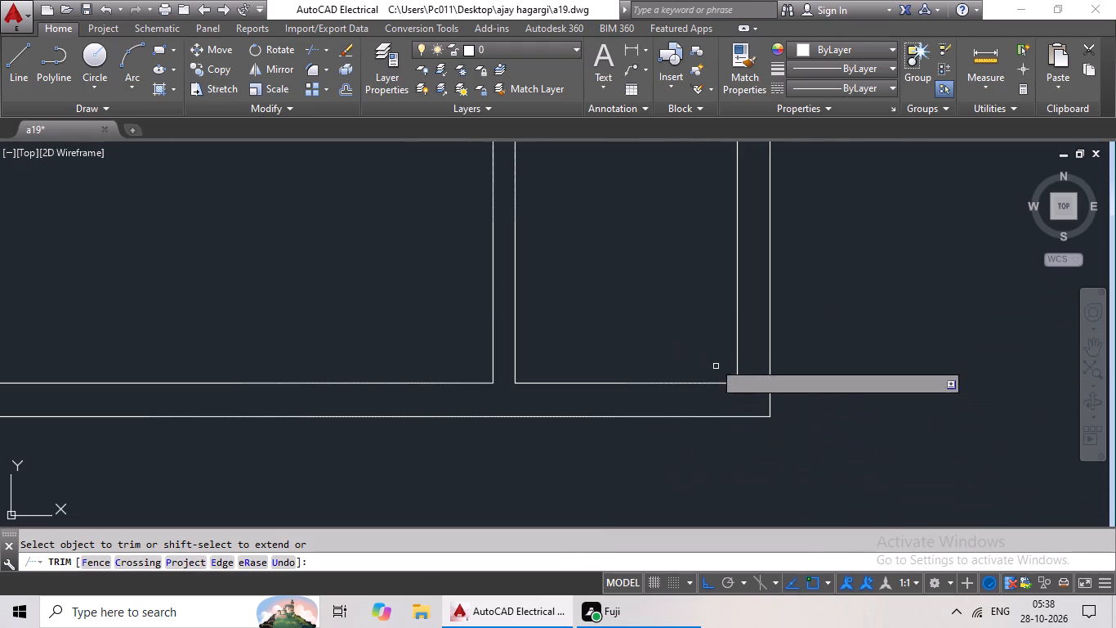
pyautogui.moveTo(696, 265); pyautogui.dragTo(637, 485, button='middle')
pyautogui.scroll(3, 705, 289)
pyautogui.moveTo(696, 250); pyautogui.dragTo(675, 382)
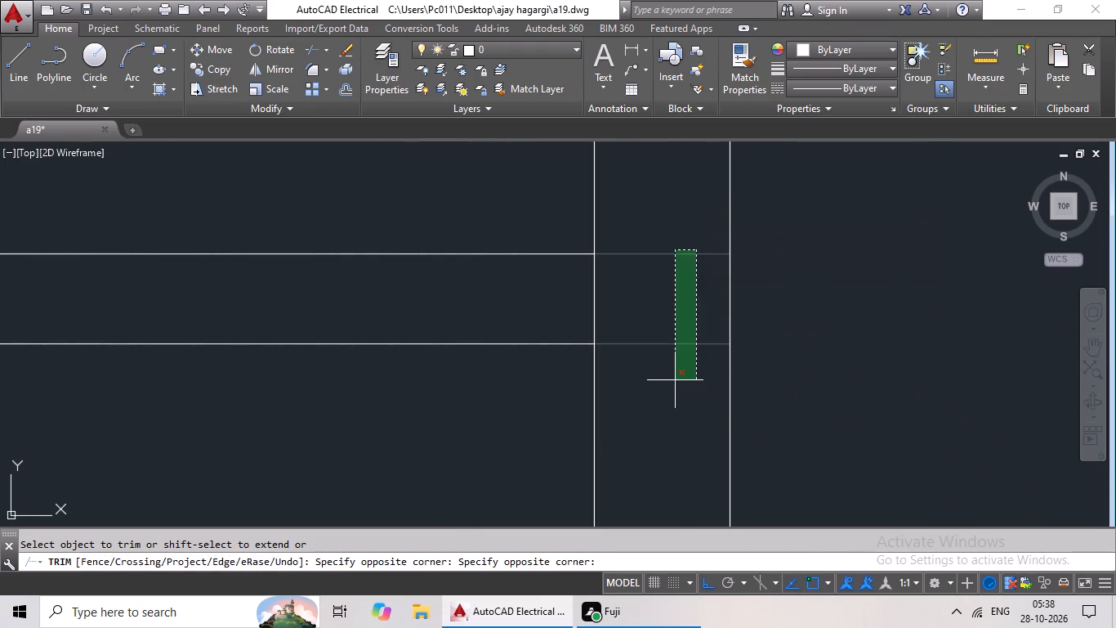
pyautogui.moveTo(675, 382); pyautogui.dragTo(674, 384)
pyautogui.click(674, 384)
pyautogui.scroll(-3, 698, 357)
pyautogui.moveTo(551, 388); pyautogui.dragTo(670, 356, button='middle')
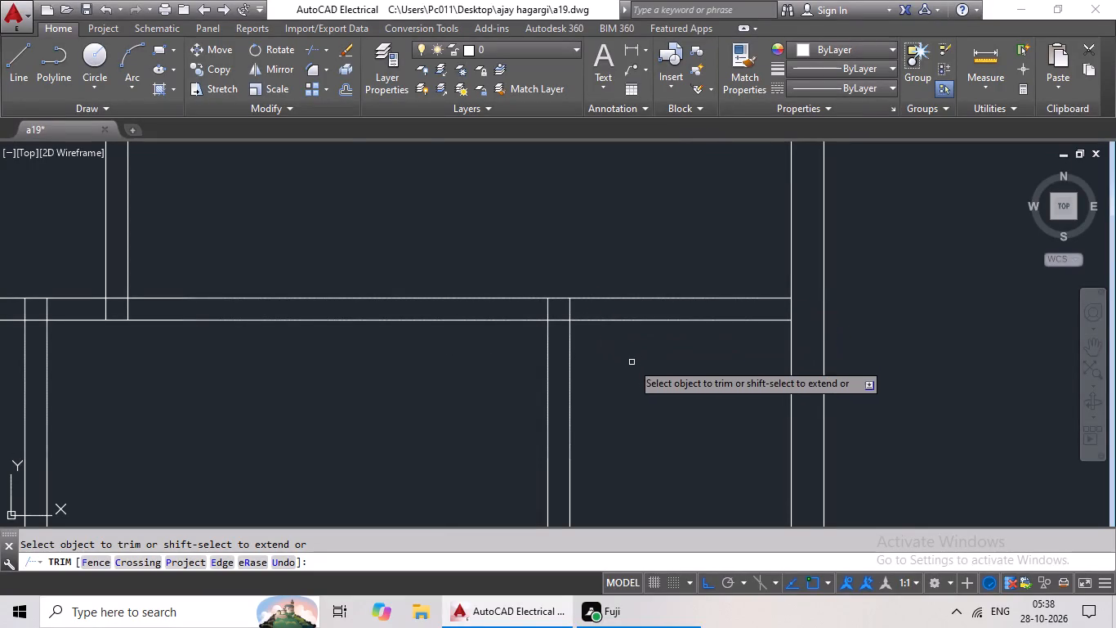
pyautogui.scroll(-2, 637, 361)
pyautogui.moveTo(636, 389); pyautogui.dragTo(654, 343, button='middle')
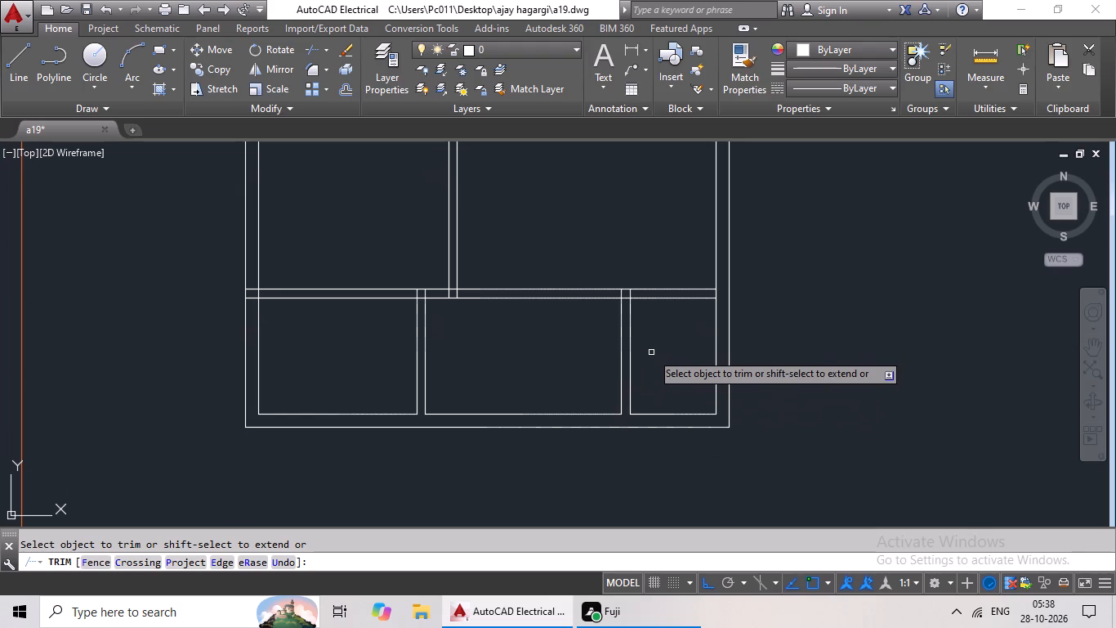
pyautogui.moveTo(670, 343); pyautogui.dragTo(663, 356, button='middle')
pyautogui.middleClick(658, 364)
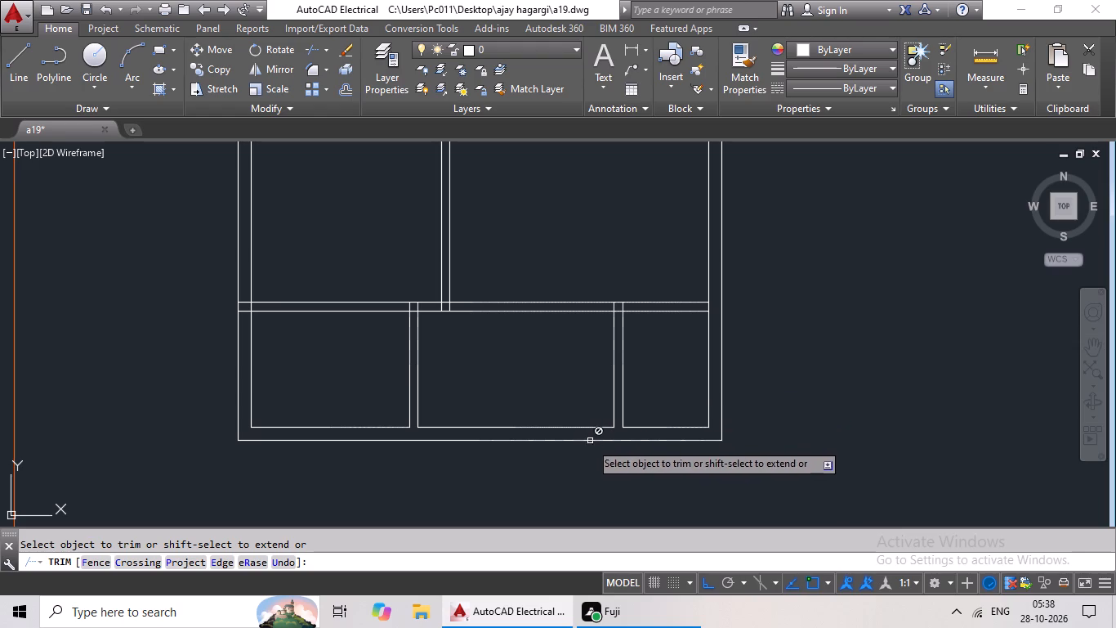
pyautogui.scroll(3, 718, 307)
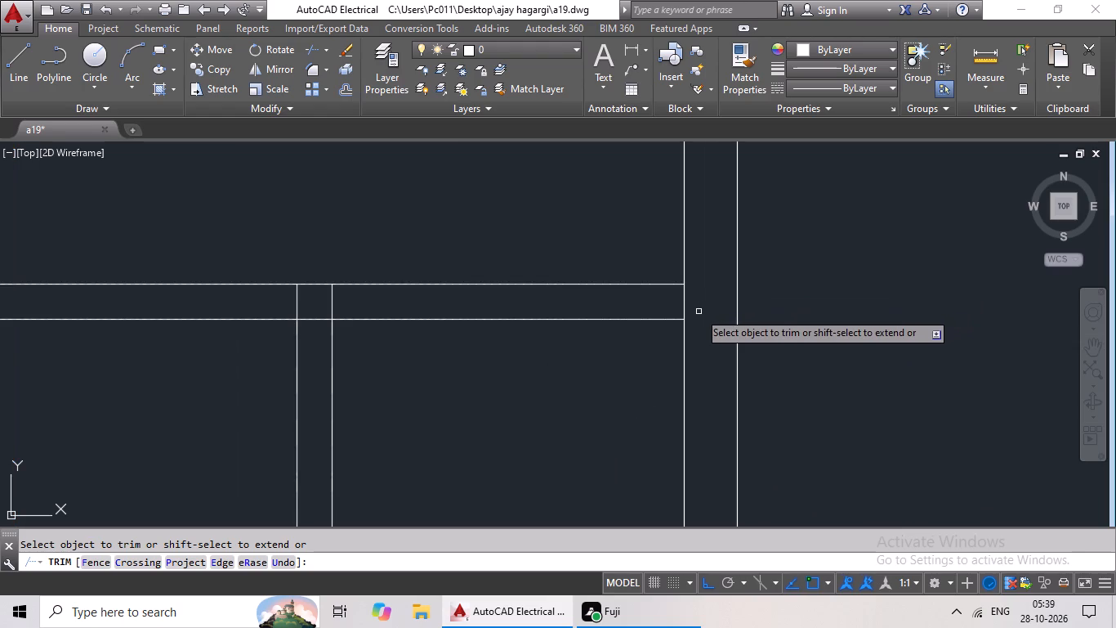
pyautogui.scroll(2, 699, 309)
pyautogui.moveTo(709, 271); pyautogui.dragTo(611, 308)
pyautogui.click(611, 308)
# Trim the crossing lines where the bottom row's right partition meets the horizontal wall above it.
pyautogui.scroll(-3, 682, 281)
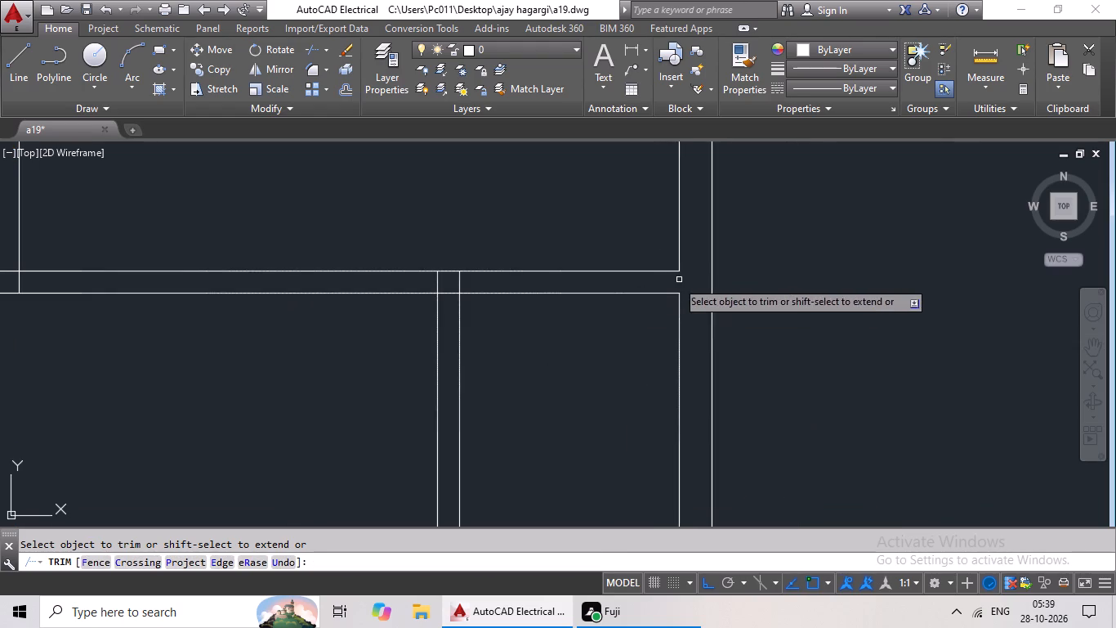
pyautogui.moveTo(545, 312); pyautogui.dragTo(618, 297, button='middle')
pyautogui.scroll(3, 533, 261)
pyautogui.moveTo(647, 269); pyautogui.dragTo(414, 316)
pyautogui.moveTo(414, 316); pyautogui.dragTo(422, 306)
pyautogui.moveTo(502, 282); pyautogui.dragTo(462, 380)
pyautogui.moveTo(463, 375); pyautogui.dragTo(504, 364)
# Trim the crossing lines where the left column's vertical partition meets the horizontal wall above the bottom row.
pyautogui.scroll(-4, 619, 330)
pyautogui.moveTo(497, 355); pyautogui.dragTo(649, 345, button='middle')
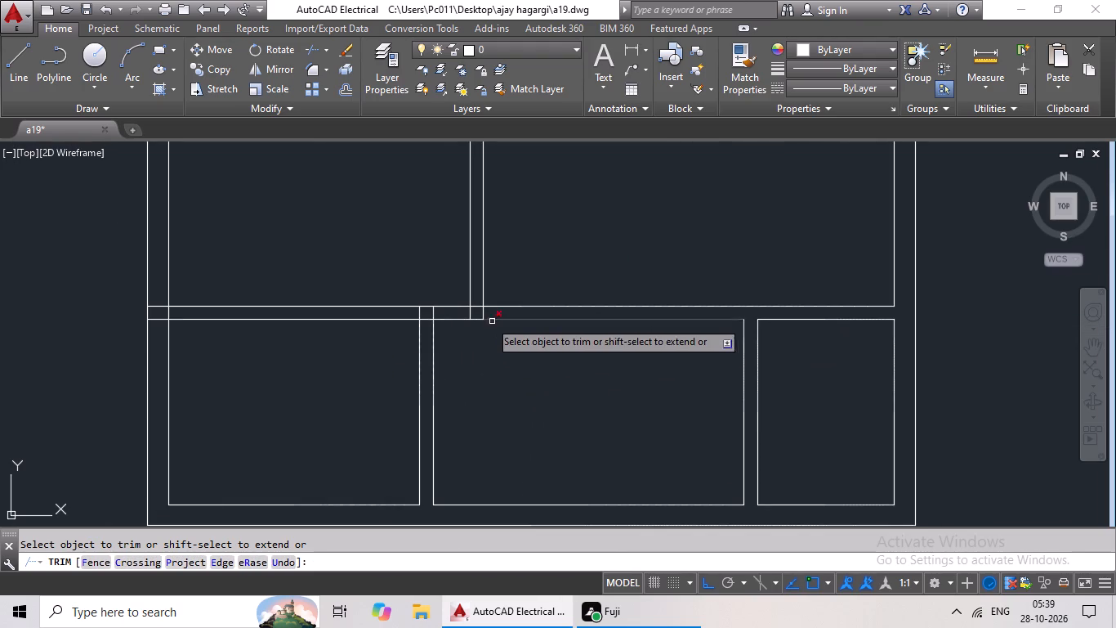
pyautogui.scroll(4, 478, 317)
pyautogui.moveTo(547, 272); pyautogui.dragTo(398, 284)
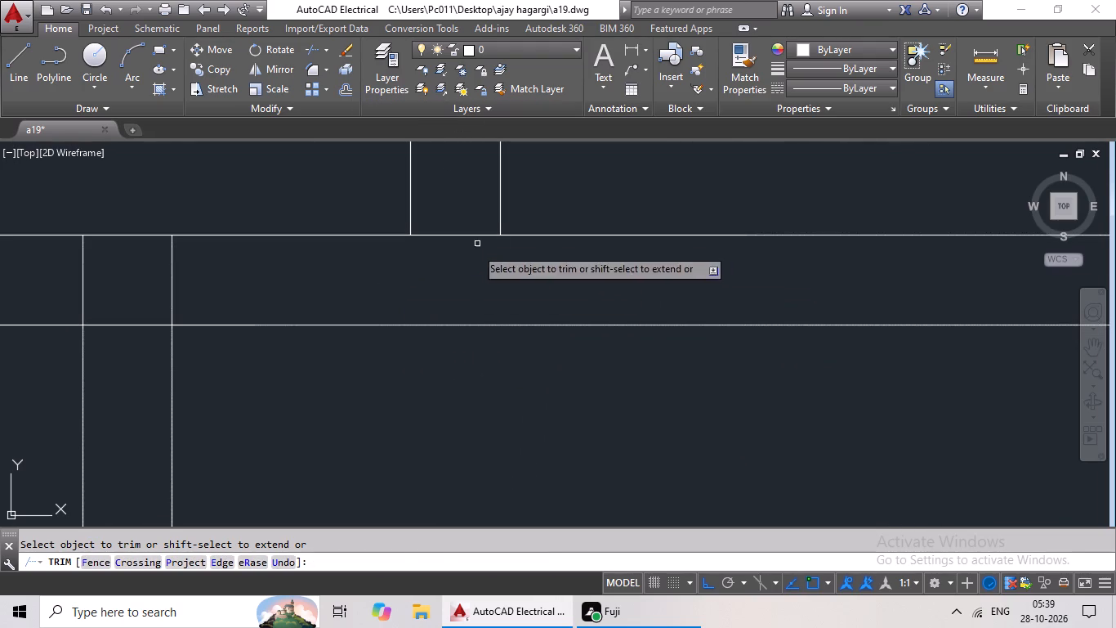
pyautogui.moveTo(490, 171); pyautogui.dragTo(458, 249)
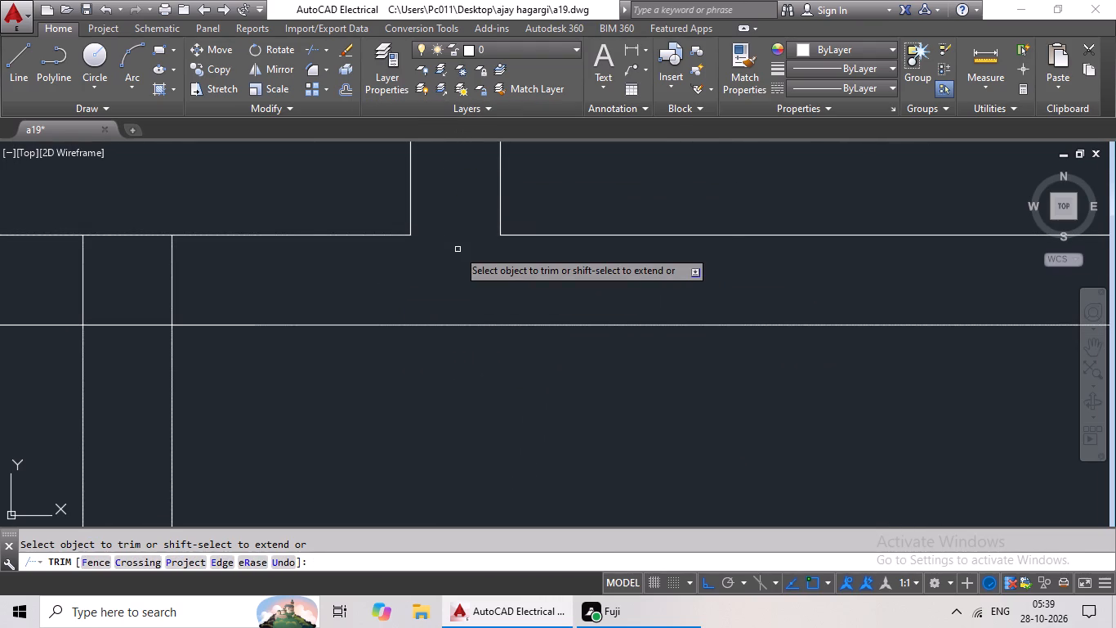
# Trim the crossing lines where the bottom row's left partition meets the horizontal wall above it.
pyautogui.moveTo(375, 258); pyautogui.dragTo(719, 223, button='middle')
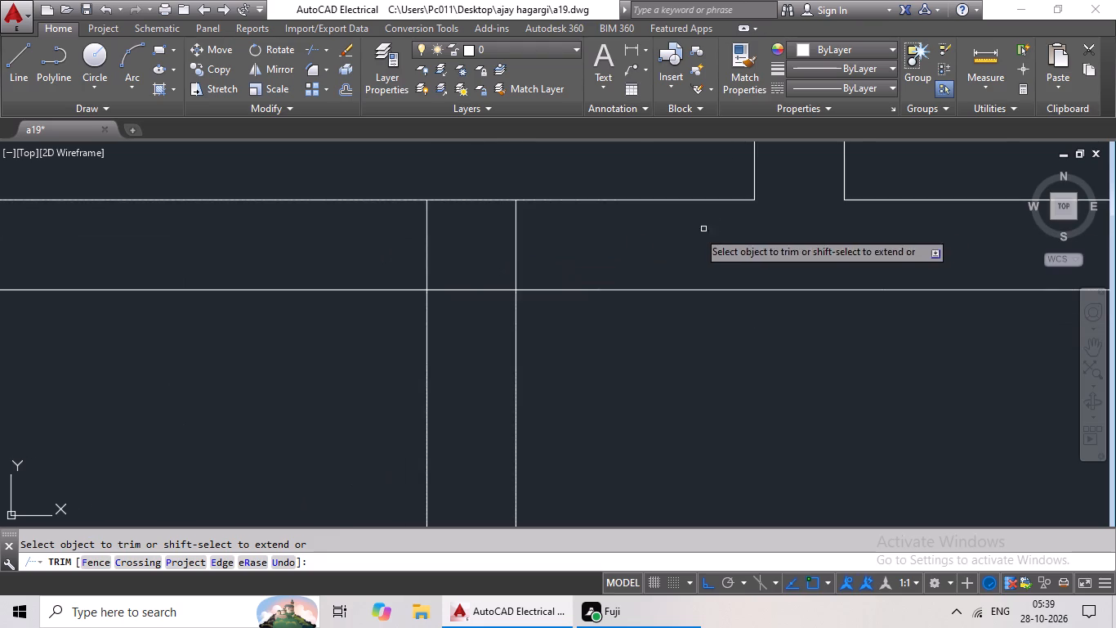
pyautogui.scroll(2, 575, 235)
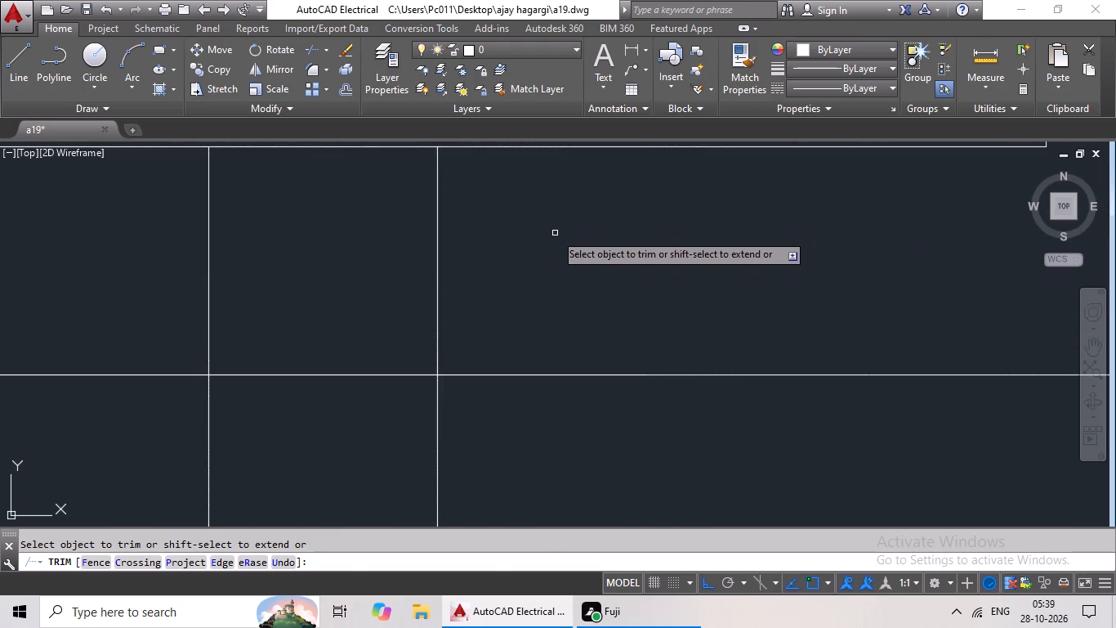
pyautogui.moveTo(622, 218); pyautogui.dragTo(152, 273)
pyautogui.moveTo(303, 243); pyautogui.dragTo(285, 392)
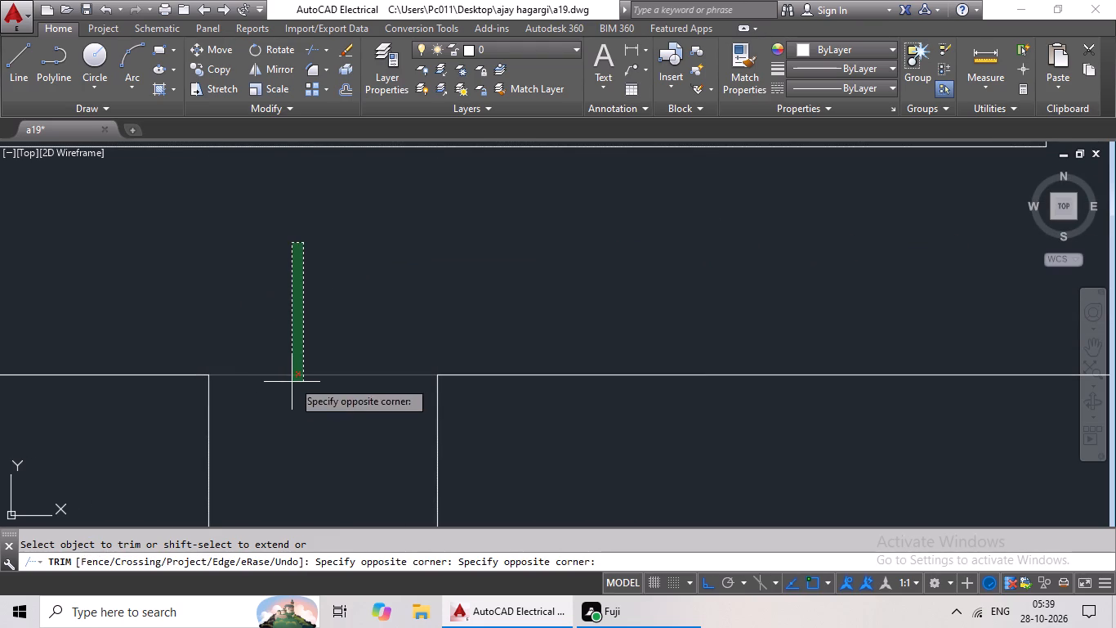
pyautogui.scroll(-3, 477, 266)
pyautogui.click(480, 263)
# Trim the crossing lines where the horizontal wall above the bottom row meets the left outer wall.
pyautogui.moveTo(235, 346); pyautogui.dragTo(591, 268, button='middle')
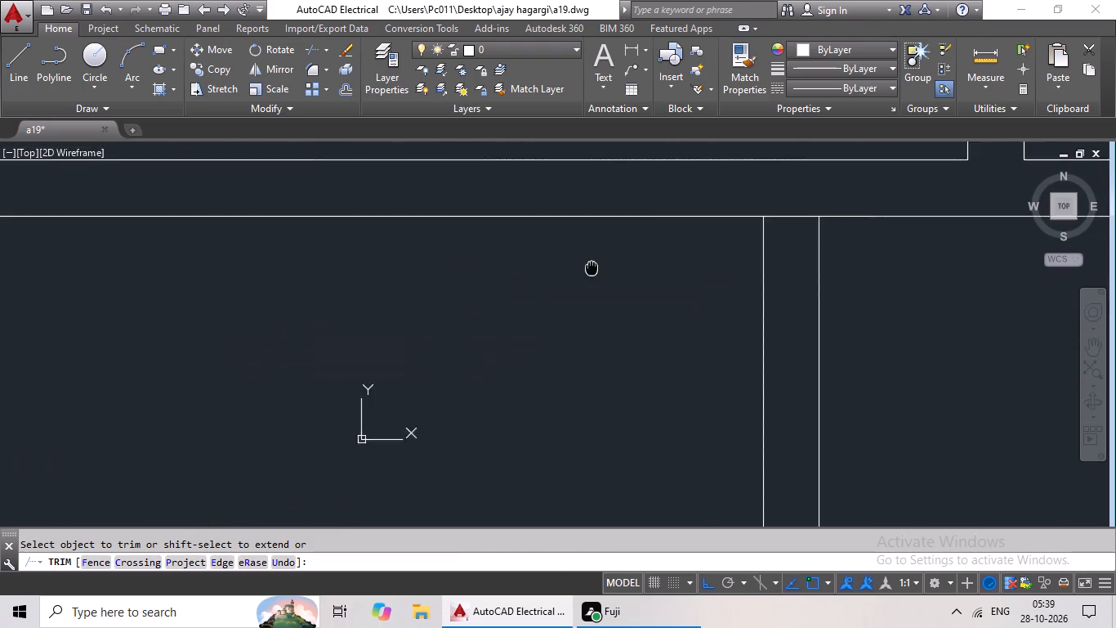
pyautogui.scroll(-2, 461, 295)
pyautogui.moveTo(396, 310); pyautogui.dragTo(608, 308, button='middle')
pyautogui.scroll(4, 380, 251)
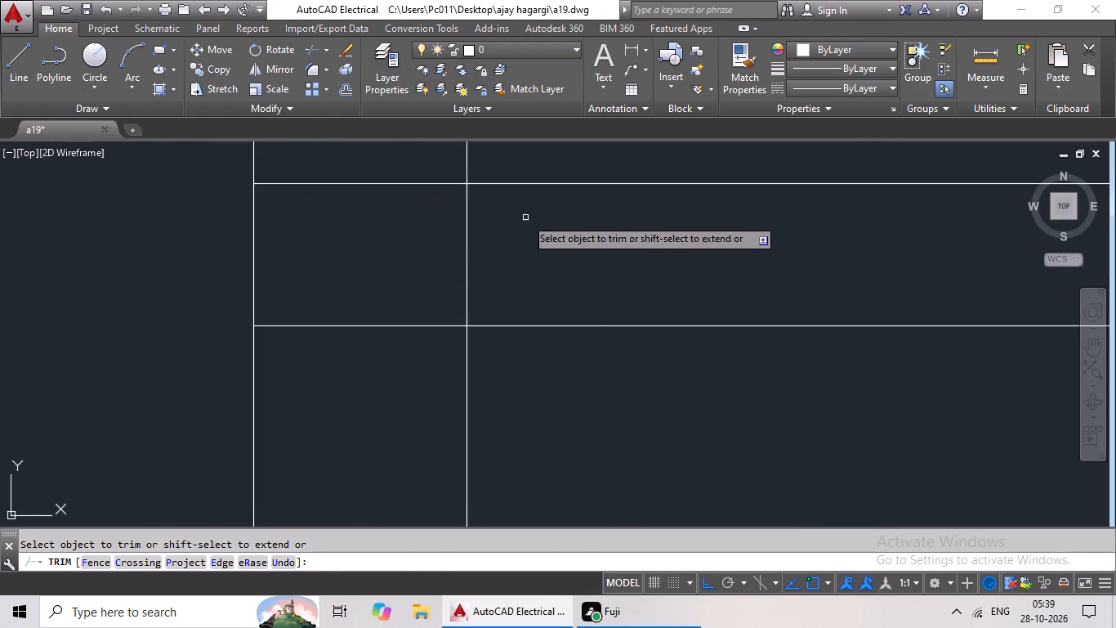
pyautogui.moveTo(523, 219); pyautogui.dragTo(435, 274)
pyautogui.click(435, 273)
pyautogui.moveTo(408, 160); pyautogui.dragTo(326, 392)
pyautogui.moveTo(328, 386); pyautogui.dragTo(342, 379)
pyautogui.scroll(-5, 450, 340)
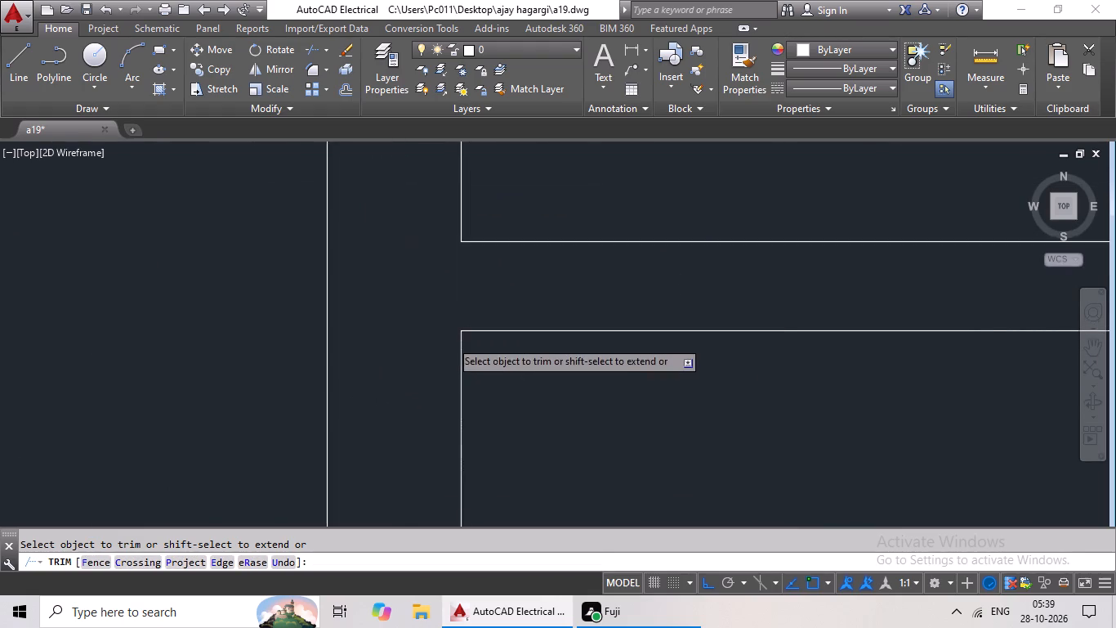
# Trim the crossing lines where the wall below the left column's lower pair of small rooms meets the column's right wall.
pyautogui.scroll(-1, 564, 379)
pyautogui.moveTo(579, 381); pyautogui.dragTo(434, 468, button='middle')
pyautogui.moveTo(496, 304); pyautogui.dragTo(449, 392, button='middle')
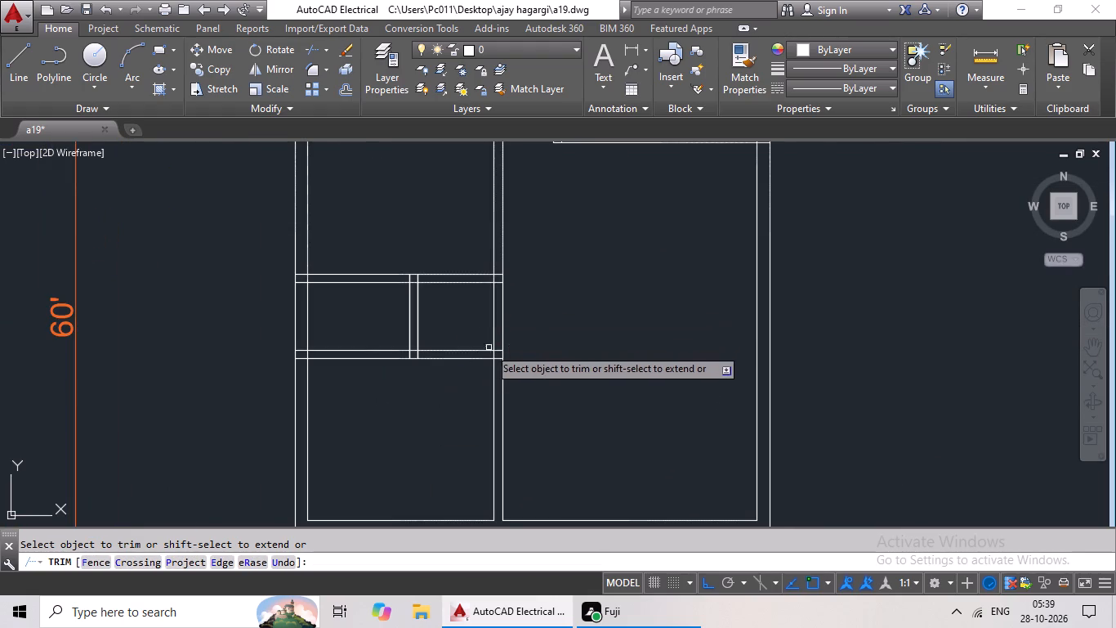
pyautogui.scroll(4, 489, 349)
pyautogui.moveTo(551, 341); pyautogui.dragTo(531, 448)
pyautogui.click(531, 448)
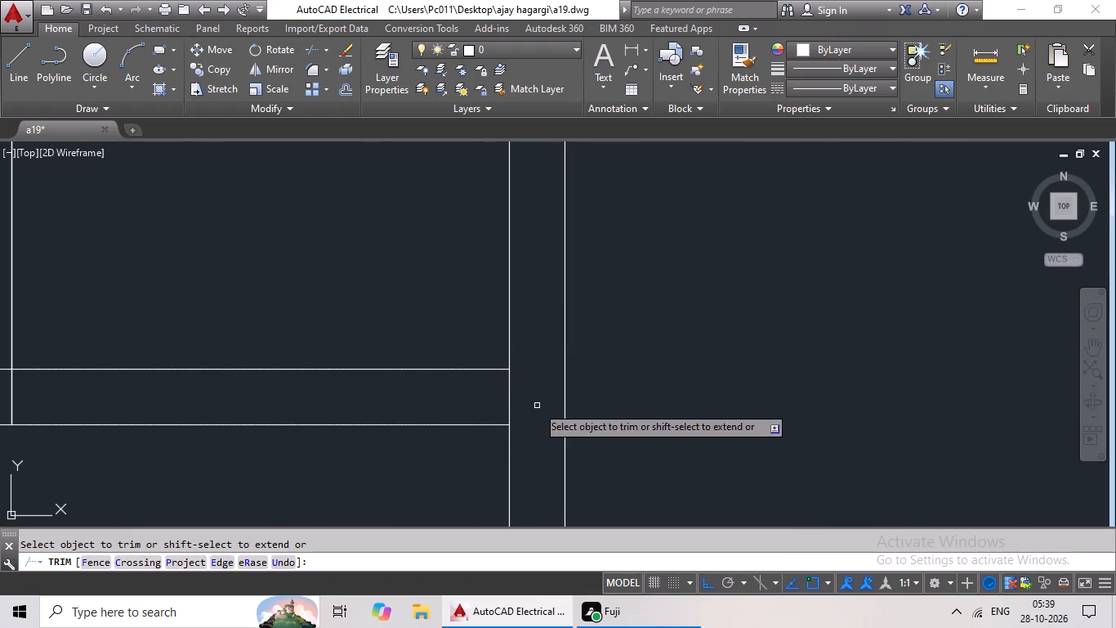
pyautogui.moveTo(537, 400); pyautogui.dragTo(462, 415)
pyautogui.moveTo(466, 408); pyautogui.dragTo(478, 400)
# Trim the crossing lines where the partition between the lower pair of small rooms meets the horizontal wall below it.
pyautogui.moveTo(405, 414); pyautogui.dragTo(599, 397, button='middle')
pyautogui.moveTo(379, 387); pyautogui.dragTo(487, 386, button='middle')
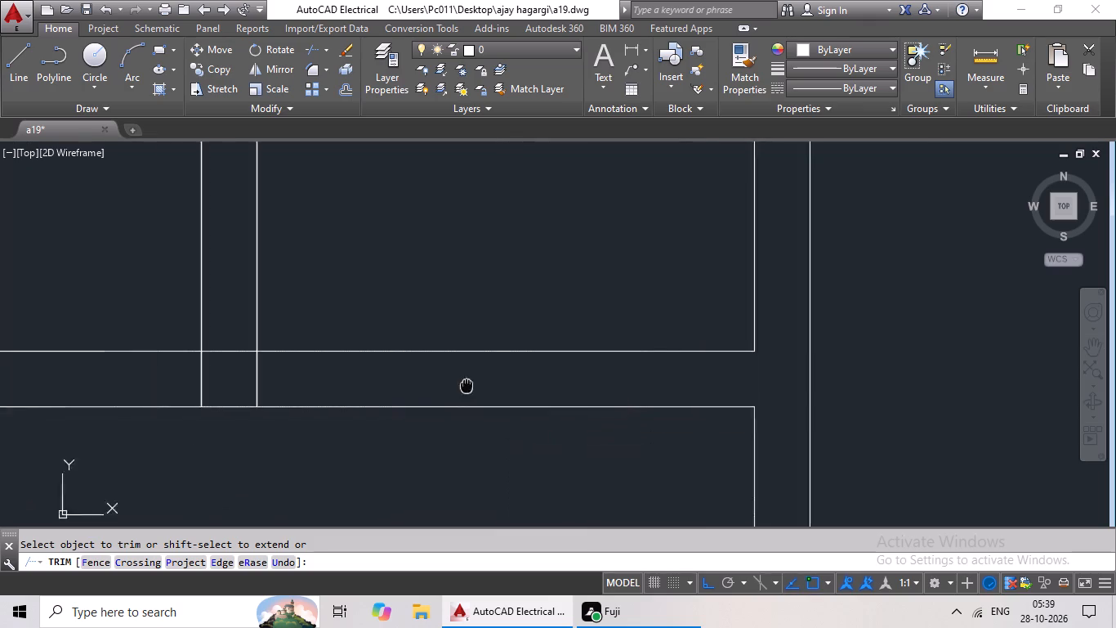
pyautogui.moveTo(487, 386); pyautogui.dragTo(612, 387, button='middle')
pyautogui.scroll(2, 416, 370)
pyautogui.moveTo(516, 349); pyautogui.dragTo(281, 406)
pyautogui.click(279, 406)
pyautogui.moveTo(415, 275); pyautogui.dragTo(384, 384)
pyautogui.click(384, 381)
# Trim the crossing lines where the wall below the lower pair of small rooms meets the left outer wall.
pyautogui.scroll(-5, 538, 381)
pyautogui.scroll(4, 347, 391)
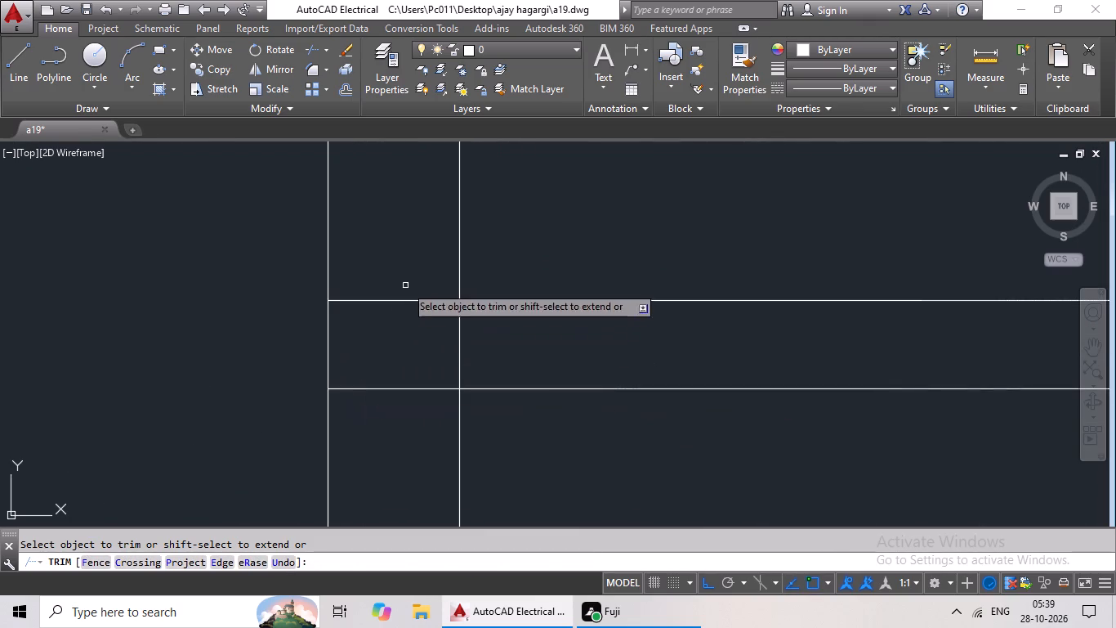
pyautogui.moveTo(405, 287); pyautogui.dragTo(360, 425)
pyautogui.moveTo(360, 425); pyautogui.dragTo(386, 416)
pyautogui.moveTo(540, 338); pyautogui.dragTo(435, 365)
pyautogui.click(435, 365)
# Trim the crossing lines where the wall above the lower pair of small rooms meets the left outer wall.
pyautogui.scroll(-3, 539, 353)
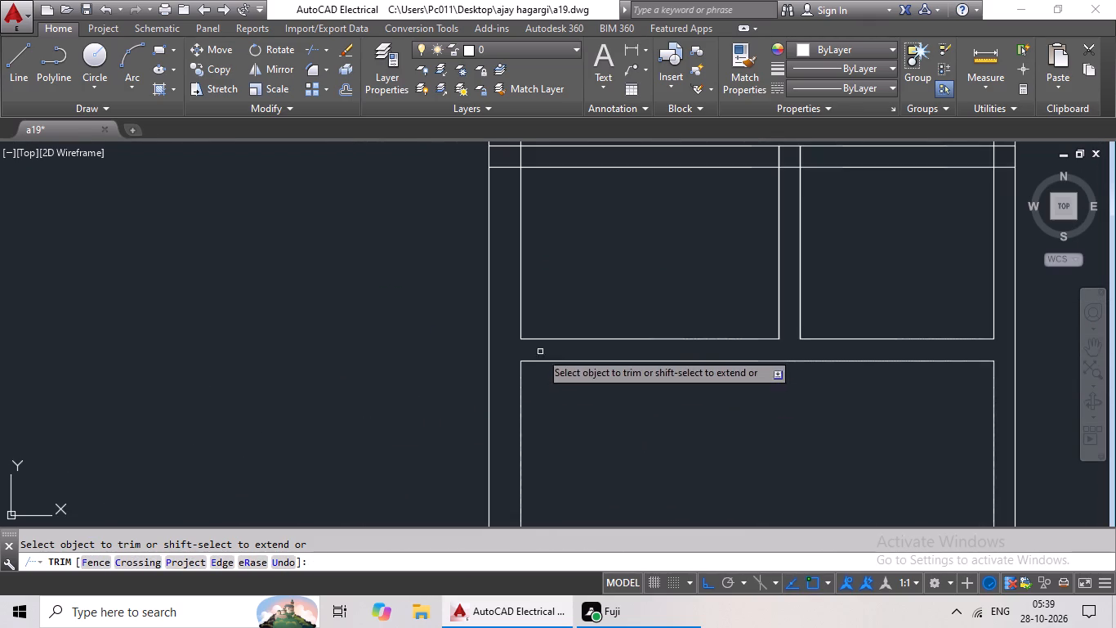
pyautogui.moveTo(578, 299); pyautogui.dragTo(472, 482, button='middle')
pyautogui.scroll(3, 399, 322)
pyautogui.moveTo(421, 308); pyautogui.dragTo(378, 473)
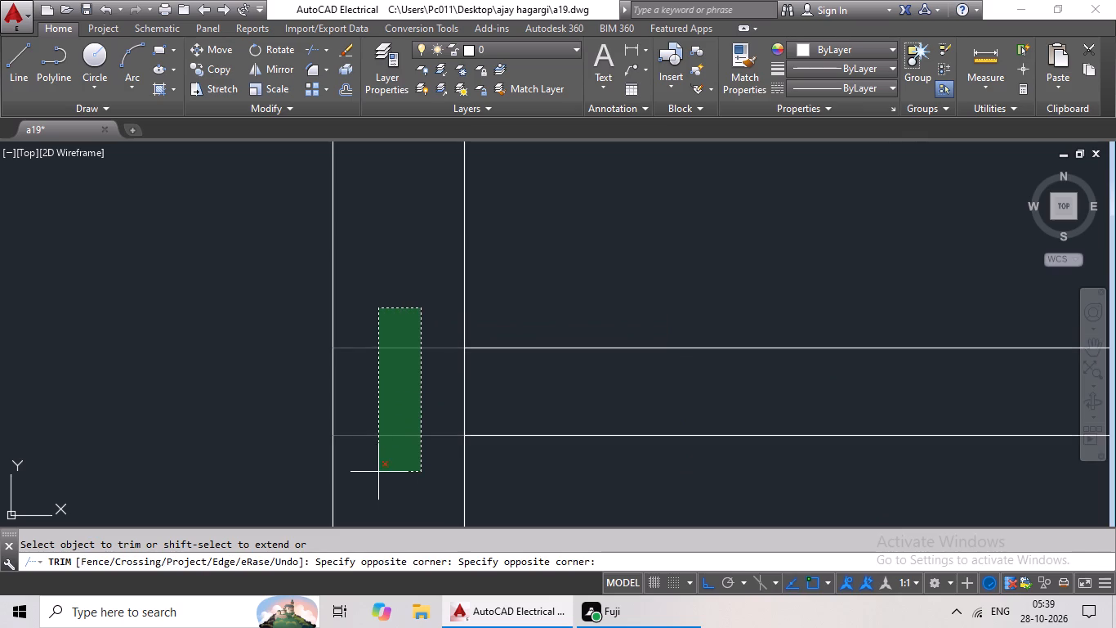
pyautogui.moveTo(378, 473); pyautogui.dragTo(377, 477)
pyautogui.click(416, 446)
pyautogui.moveTo(574, 384); pyautogui.dragTo(424, 397)
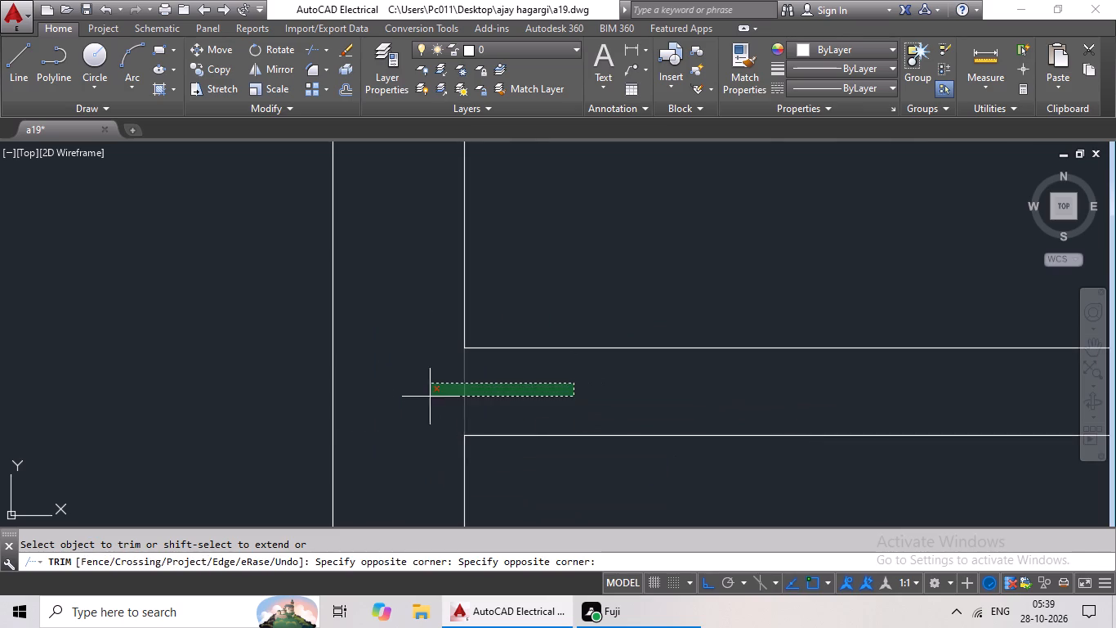
pyautogui.moveTo(424, 397); pyautogui.dragTo(405, 401)
pyautogui.click(422, 398)
# Trim the crossing lines where the partition between the lower pair of small rooms meets the horizontal wall above it.
pyautogui.moveTo(610, 435); pyautogui.dragTo(483, 384, button='middle')
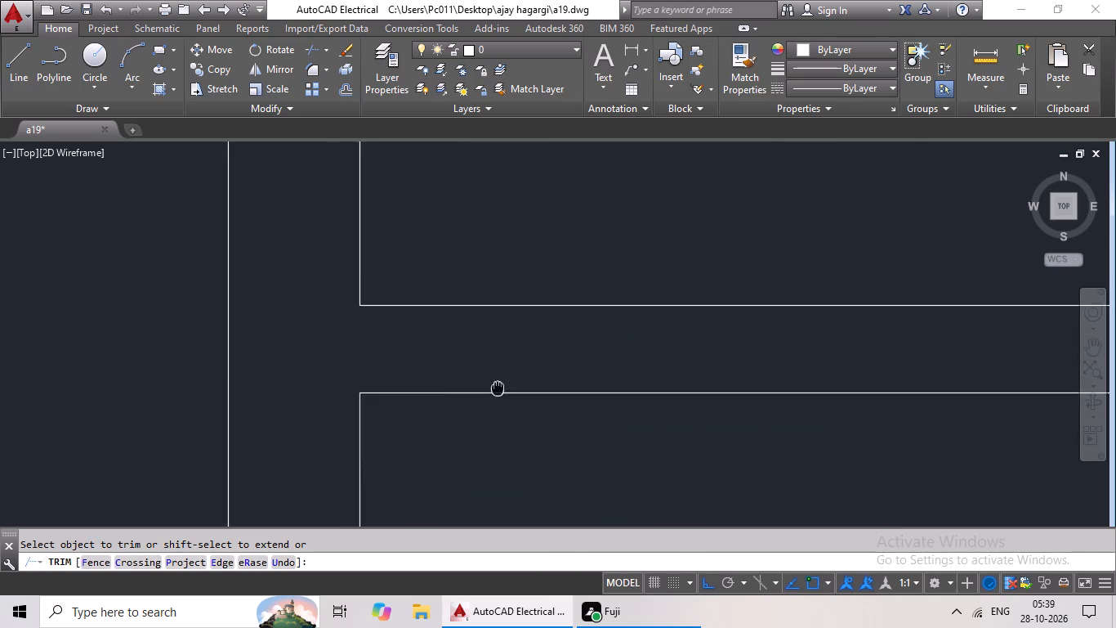
pyautogui.moveTo(483, 384); pyautogui.dragTo(451, 372, button='middle')
pyautogui.scroll(-3, 507, 370)
pyautogui.moveTo(612, 410); pyautogui.dragTo(422, 424, button='middle')
pyautogui.scroll(4, 544, 385)
pyautogui.moveTo(594, 325); pyautogui.dragTo(349, 325)
pyautogui.moveTo(349, 325); pyautogui.dragTo(367, 325)
pyautogui.moveTo(473, 325); pyautogui.dragTo(468, 413)
pyautogui.click(468, 413)
# Trim the crossing lines where the wall above the lower pair of small rooms meets the left column's right wall.
pyautogui.scroll(-3, 574, 386)
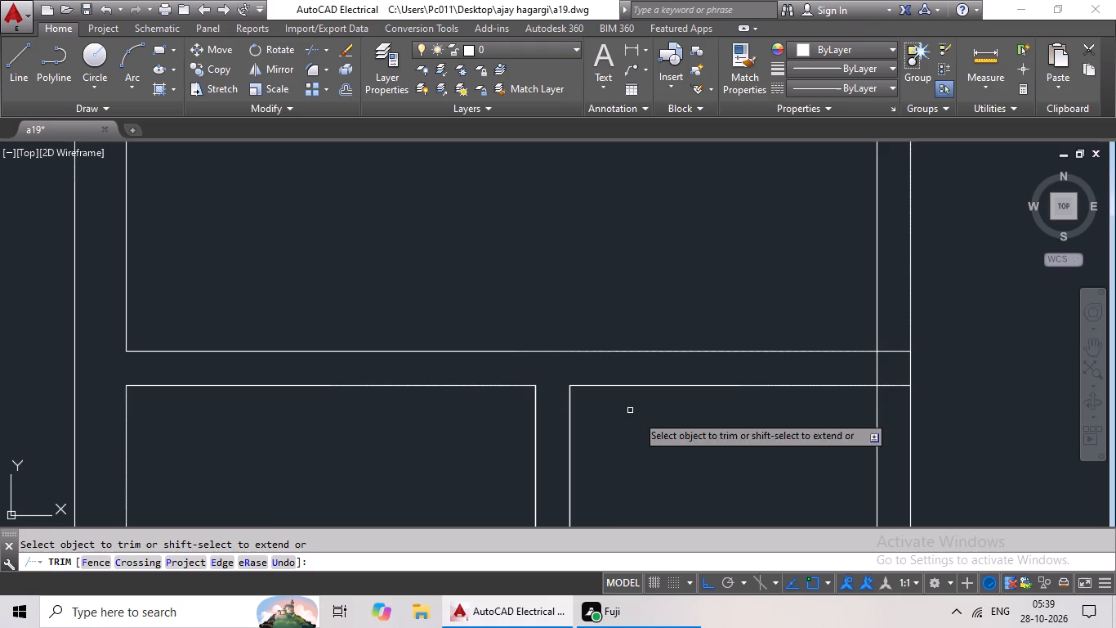
pyautogui.moveTo(649, 422); pyautogui.dragTo(352, 423, button='middle')
pyautogui.scroll(4, 581, 388)
pyautogui.scroll(-2, 690, 248)
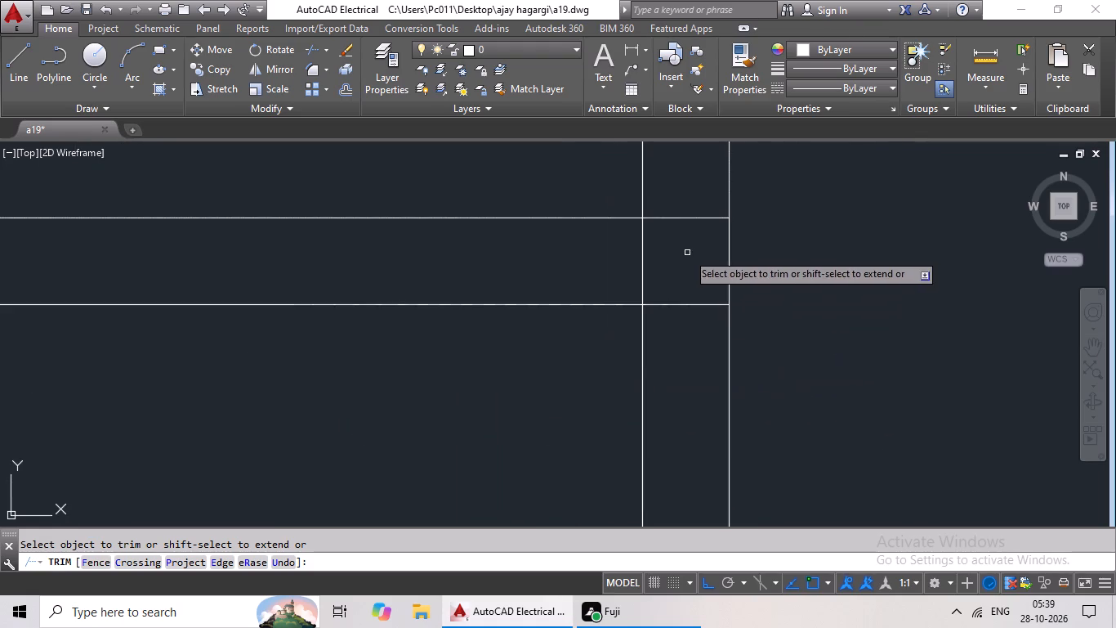
pyautogui.moveTo(685, 191); pyautogui.dragTo(666, 366)
pyautogui.moveTo(666, 366); pyautogui.dragTo(671, 357)
pyautogui.moveTo(680, 261); pyautogui.dragTo(572, 268)
pyautogui.click(573, 268)
# For the pair of small rooms beneath the staircase, trim the crossing lines where their lower wall meets the column's right wall.
pyautogui.scroll(-2, 672, 250)
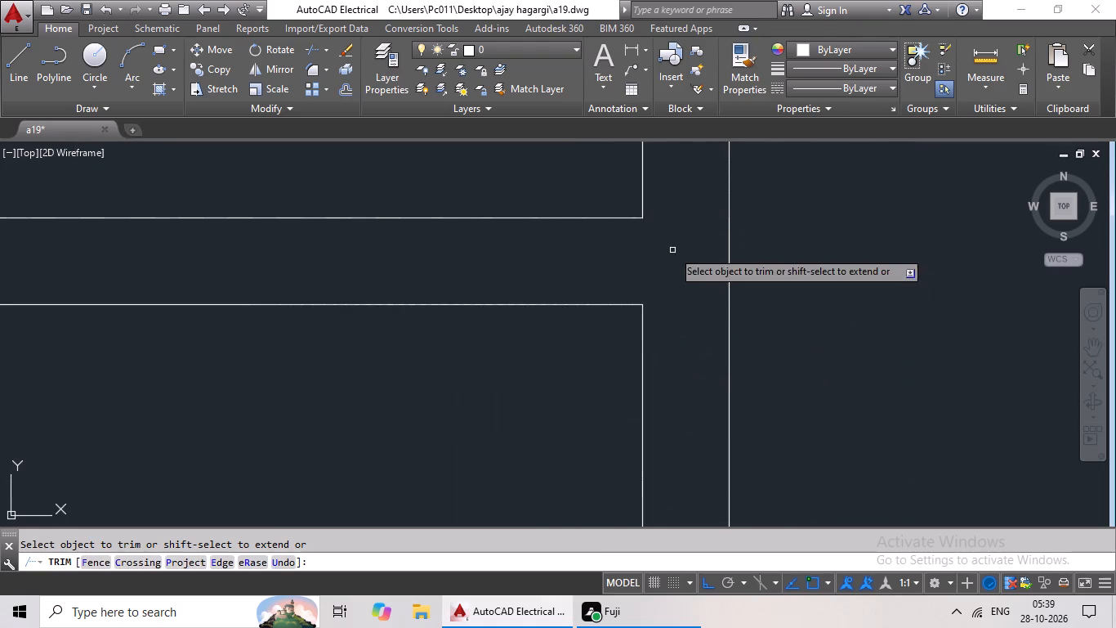
pyautogui.scroll(-2, 672, 250)
pyautogui.moveTo(598, 312); pyautogui.dragTo(553, 386, button='middle')
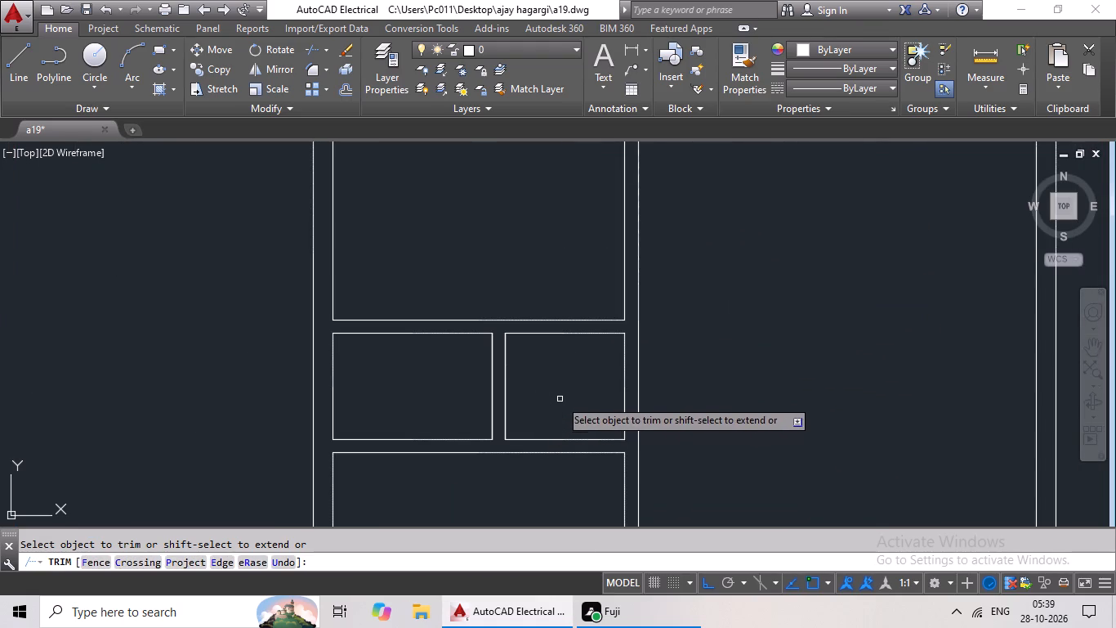
pyautogui.scroll(-2, 525, 289)
pyautogui.moveTo(554, 256); pyautogui.dragTo(504, 341, button='middle')
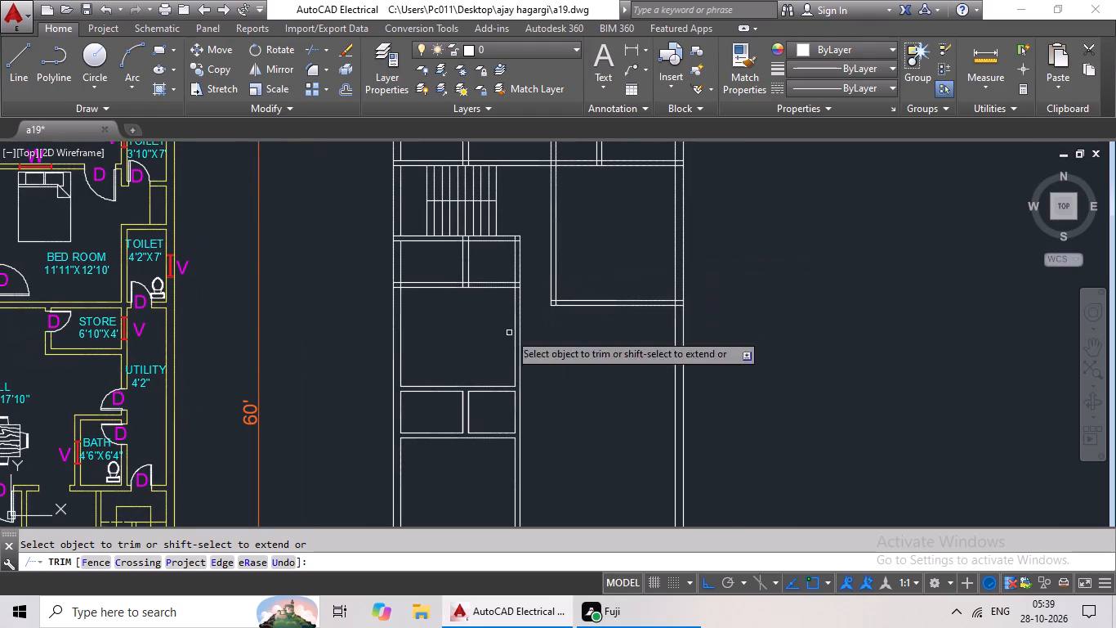
pyautogui.scroll(6, 520, 276)
pyautogui.moveTo(508, 252); pyautogui.dragTo(482, 441)
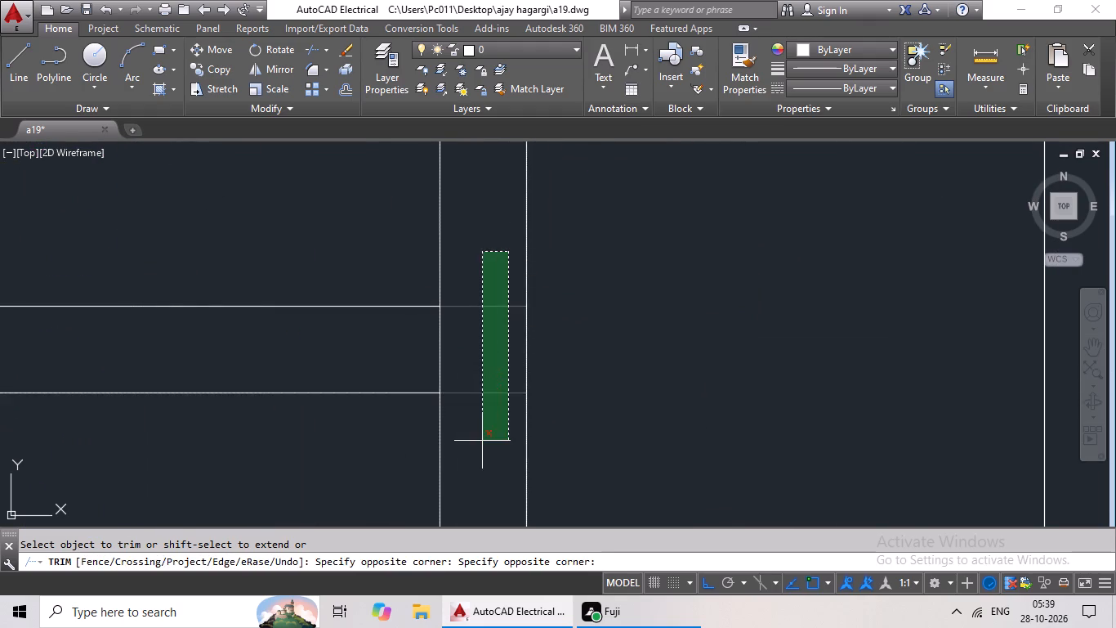
pyautogui.moveTo(482, 441); pyautogui.dragTo(482, 440)
pyautogui.moveTo(482, 439); pyautogui.dragTo(486, 415)
pyautogui.moveTo(496, 334); pyautogui.dragTo(351, 330)
pyautogui.click(353, 331)
# Trim the wall line crossing the partition between the small rooms beneath the staircase, at the partition's lower end.
pyautogui.scroll(-4, 448, 342)
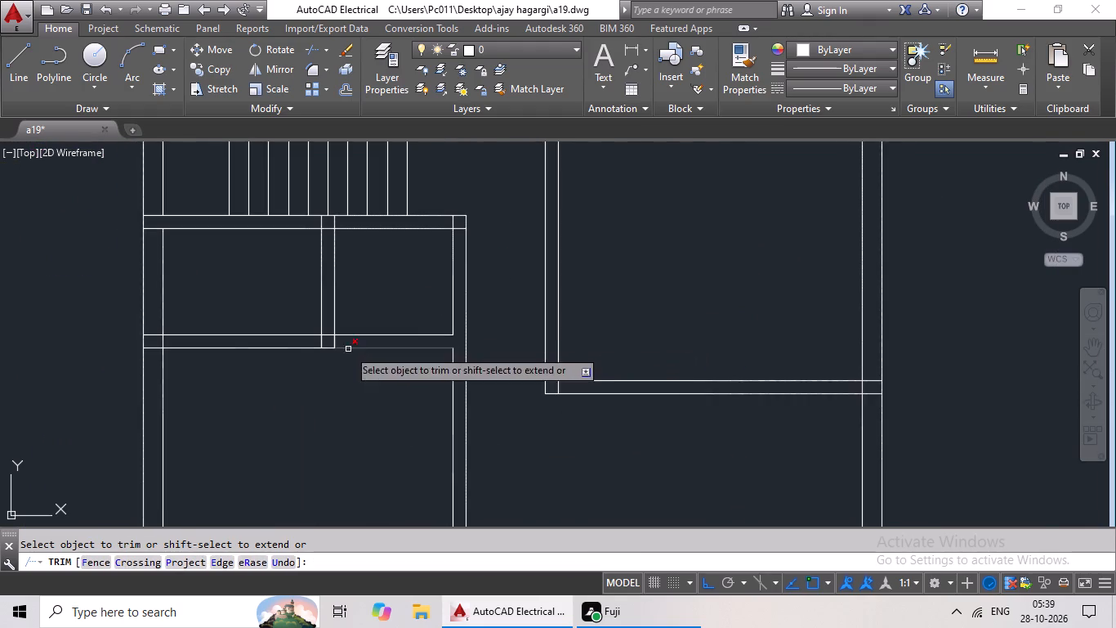
pyautogui.moveTo(347, 349); pyautogui.dragTo(559, 370, button='middle')
pyautogui.scroll(4, 489, 358)
pyautogui.moveTo(982, 382); pyautogui.dragTo(934, 392)
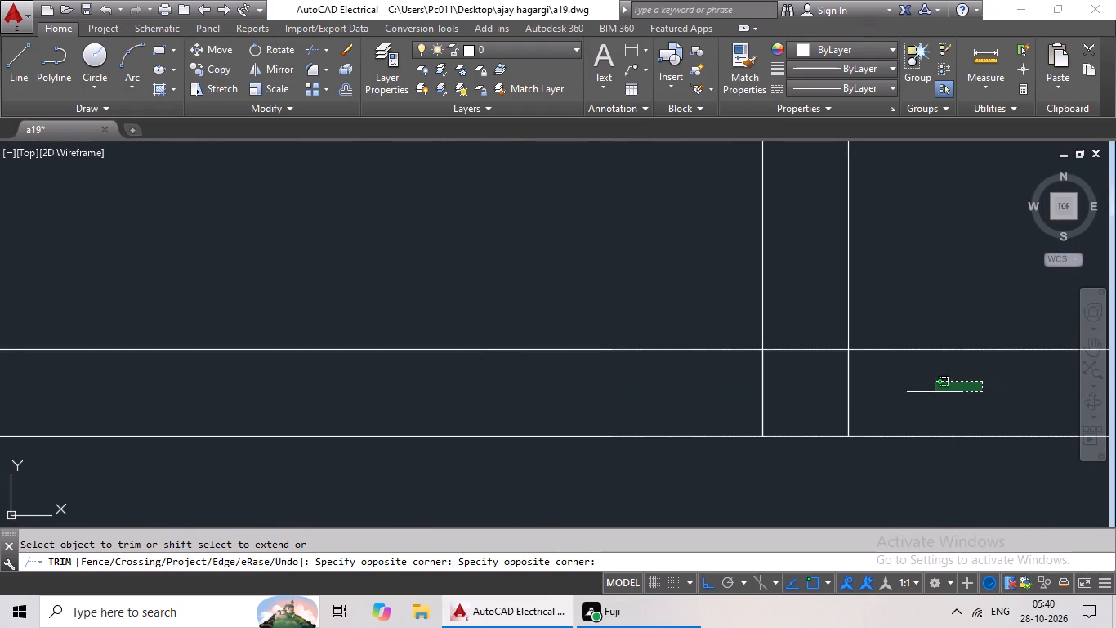
pyautogui.moveTo(934, 392); pyautogui.dragTo(659, 424)
pyautogui.moveTo(935, 378); pyautogui.dragTo(750, 415)
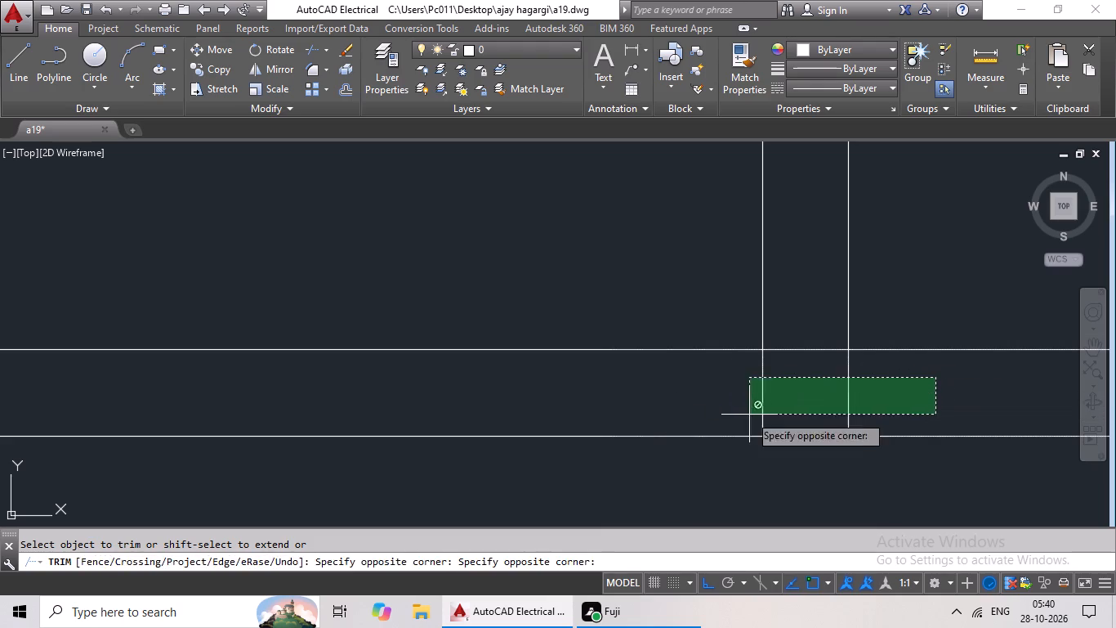
pyautogui.click(745, 419)
pyautogui.moveTo(824, 323); pyautogui.dragTo(779, 417)
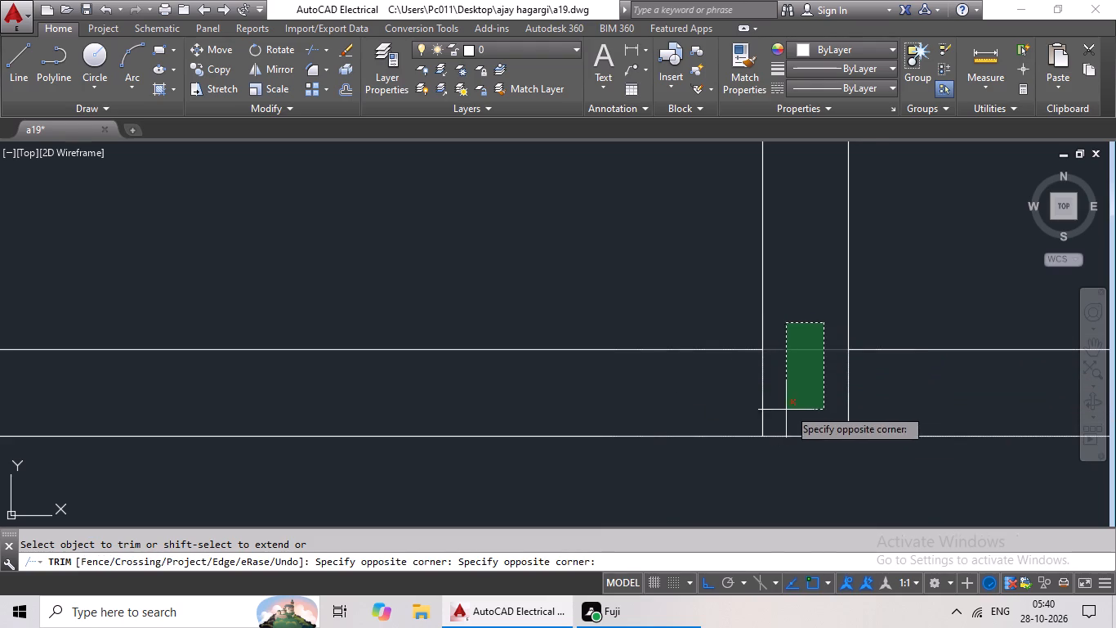
pyautogui.scroll(-2, 797, 399)
pyautogui.click(798, 398)
pyautogui.moveTo(861, 400); pyautogui.dragTo(855, 400, button='middle')
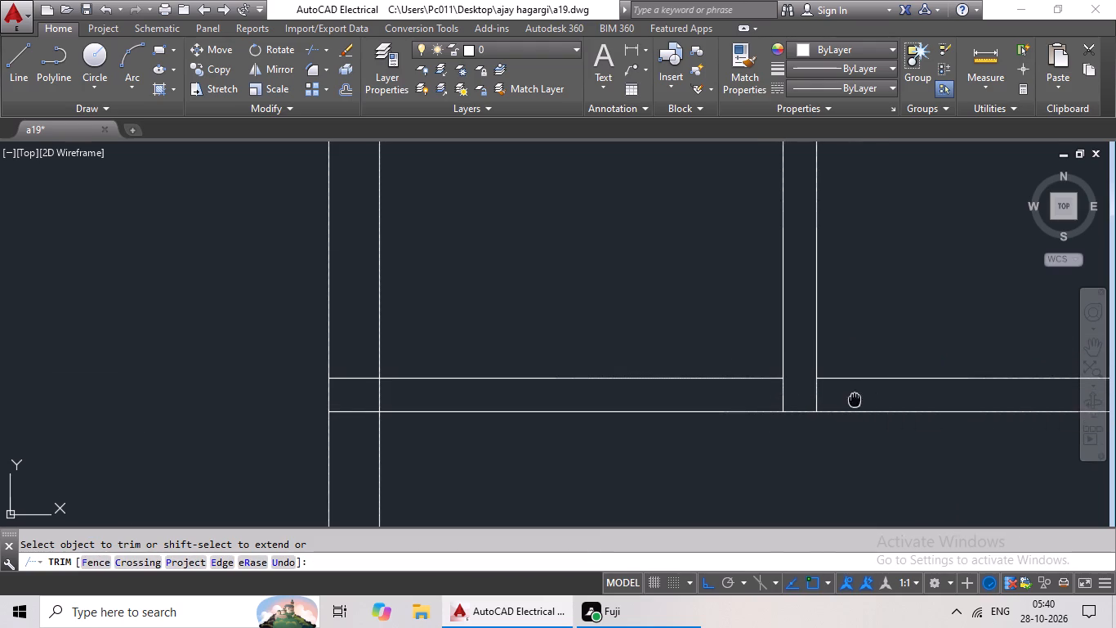
pyautogui.moveTo(855, 400); pyautogui.dragTo(568, 449, button='middle')
pyautogui.press('Escape')
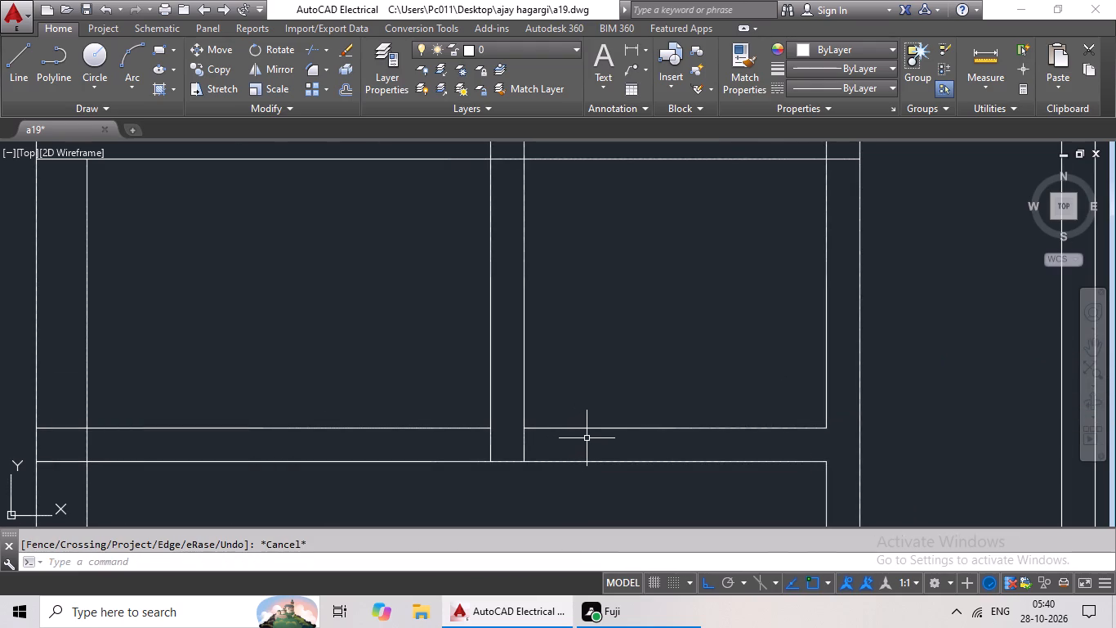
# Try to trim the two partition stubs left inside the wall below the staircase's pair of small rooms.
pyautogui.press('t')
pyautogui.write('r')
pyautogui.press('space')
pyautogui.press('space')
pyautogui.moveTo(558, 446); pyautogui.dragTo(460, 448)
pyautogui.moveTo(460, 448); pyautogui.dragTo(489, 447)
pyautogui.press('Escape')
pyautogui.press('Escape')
# Erase the two leftover partition stubs inside the lower wall of the small rooms beneath the staircase.
pyautogui.moveTo(566, 437); pyautogui.dragTo(473, 447)
pyautogui.press('Delete')
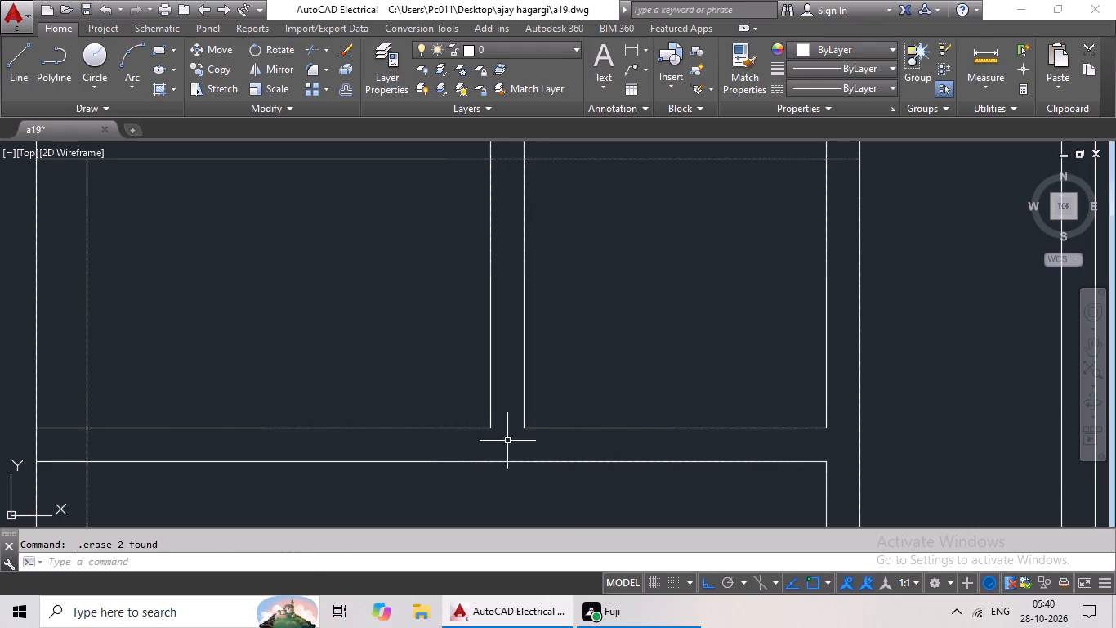
# Trim the crossing lines where the lower wall of the small rooms beneath the staircase meets the left outer wall.
pyautogui.scroll(-3, 547, 438)
pyautogui.press('t')
pyautogui.press('r')
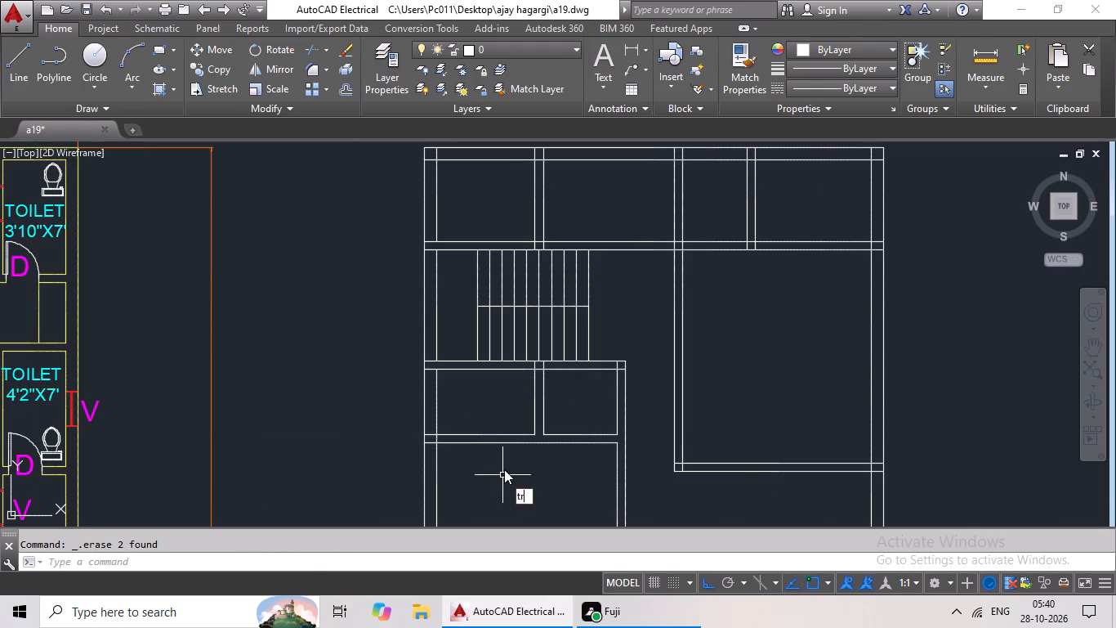
pyautogui.press('space')
pyautogui.press('space')
pyautogui.scroll(-1, 562, 427)
pyautogui.scroll(2, 487, 435)
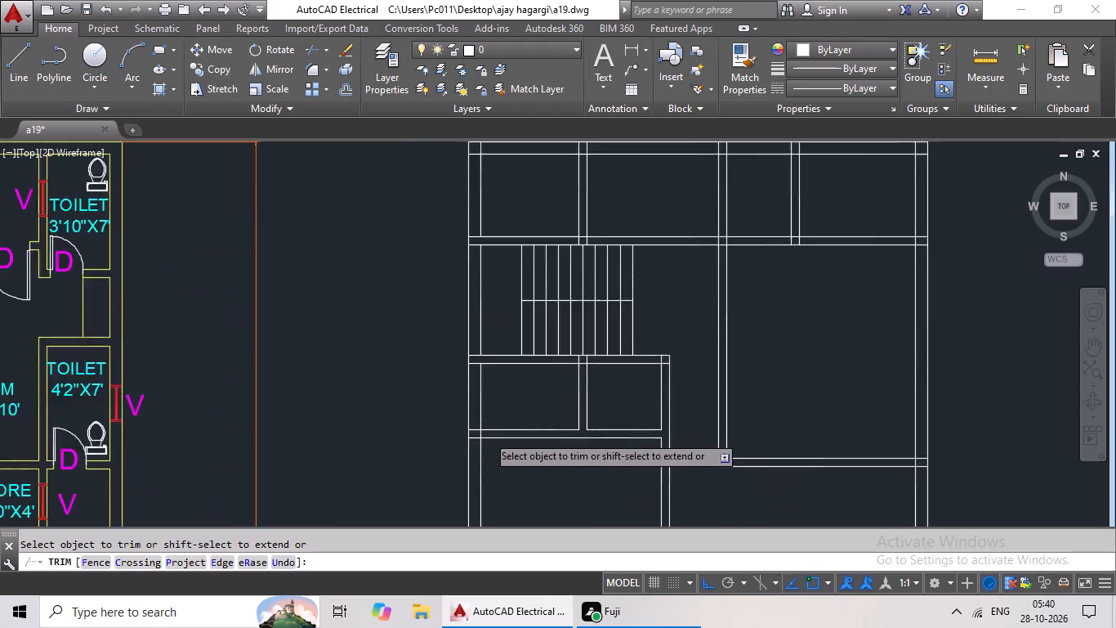
pyautogui.scroll(2, 487, 435)
pyautogui.moveTo(499, 429); pyautogui.dragTo(424, 434)
pyautogui.click(424, 434)
pyautogui.moveTo(438, 387); pyautogui.dragTo(415, 474)
pyautogui.moveTo(415, 473); pyautogui.dragTo(425, 468)
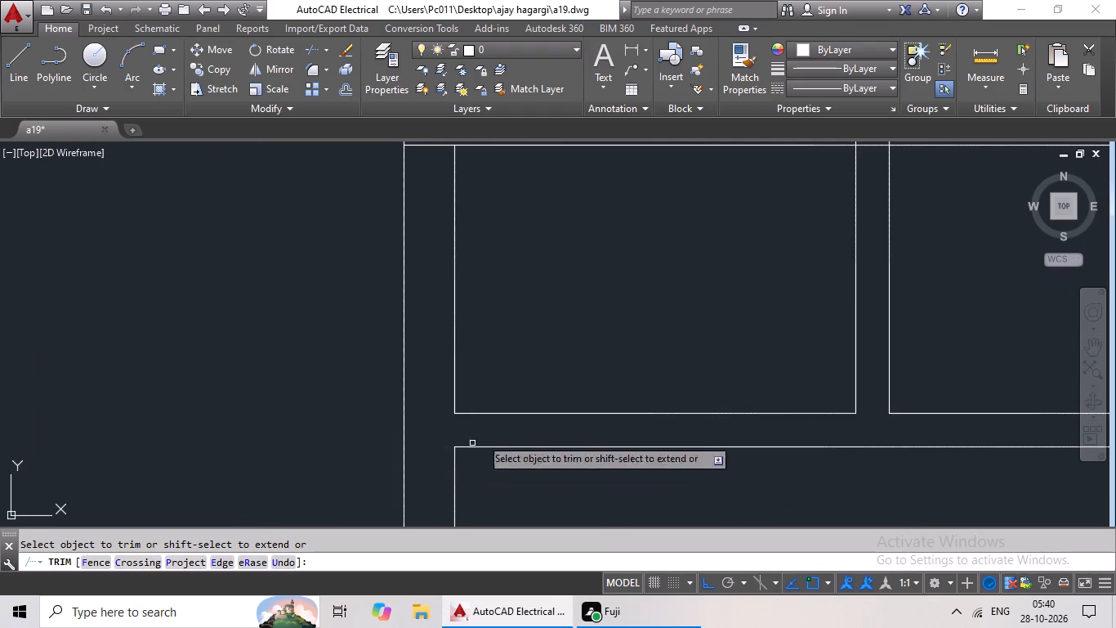
# Trim the crossing lines where the small rooms' partition meets the horizontal wall directly below the staircase.
pyautogui.scroll(-2, 565, 367)
pyautogui.moveTo(568, 353); pyautogui.dragTo(445, 425, button='middle')
pyautogui.scroll(4, 563, 343)
pyautogui.moveTo(641, 348); pyautogui.dragTo(601, 355)
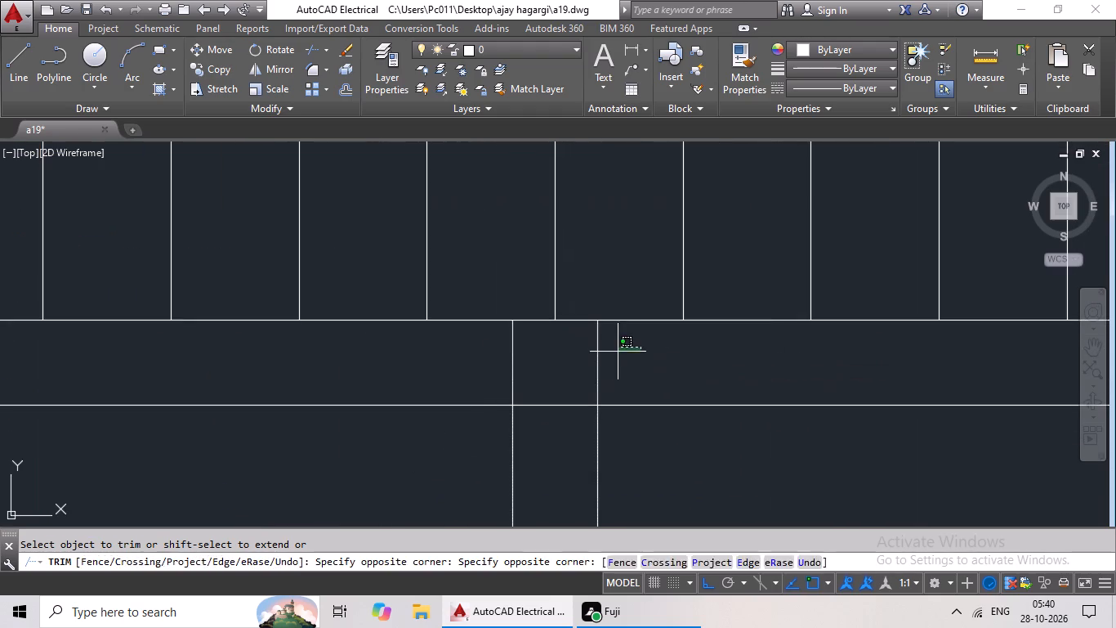
pyautogui.moveTo(601, 355); pyautogui.dragTo(471, 378)
pyautogui.moveTo(471, 378); pyautogui.dragTo(487, 375)
pyautogui.moveTo(547, 362); pyautogui.dragTo(538, 426)
pyautogui.click(538, 426)
# Trim the overlapping lines at the corner where the wall below the staircase meets the left column's right wall.
pyautogui.scroll(-3, 660, 415)
pyautogui.moveTo(730, 451); pyautogui.dragTo(379, 414, button='middle')
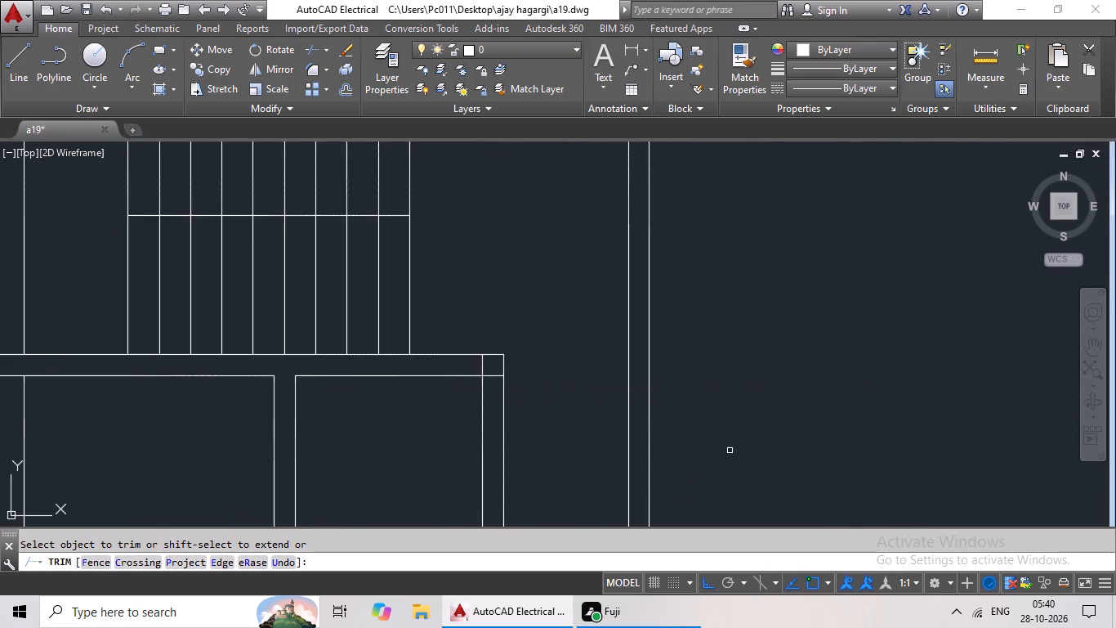
pyautogui.scroll(4, 483, 368)
pyautogui.moveTo(543, 361); pyautogui.dragTo(515, 478)
pyautogui.moveTo(515, 477); pyautogui.dragTo(530, 435)
pyautogui.moveTo(543, 368); pyautogui.dragTo(384, 347)
pyautogui.moveTo(384, 347); pyautogui.dragTo(396, 347)
# Trim the crossing lines where the wall directly below the staircase meets the left outer wall.
pyautogui.scroll(-4, 485, 345)
pyautogui.moveTo(466, 401); pyautogui.dragTo(516, 330, button='middle')
pyautogui.moveTo(400, 354); pyautogui.dragTo(648, 407, button='middle')
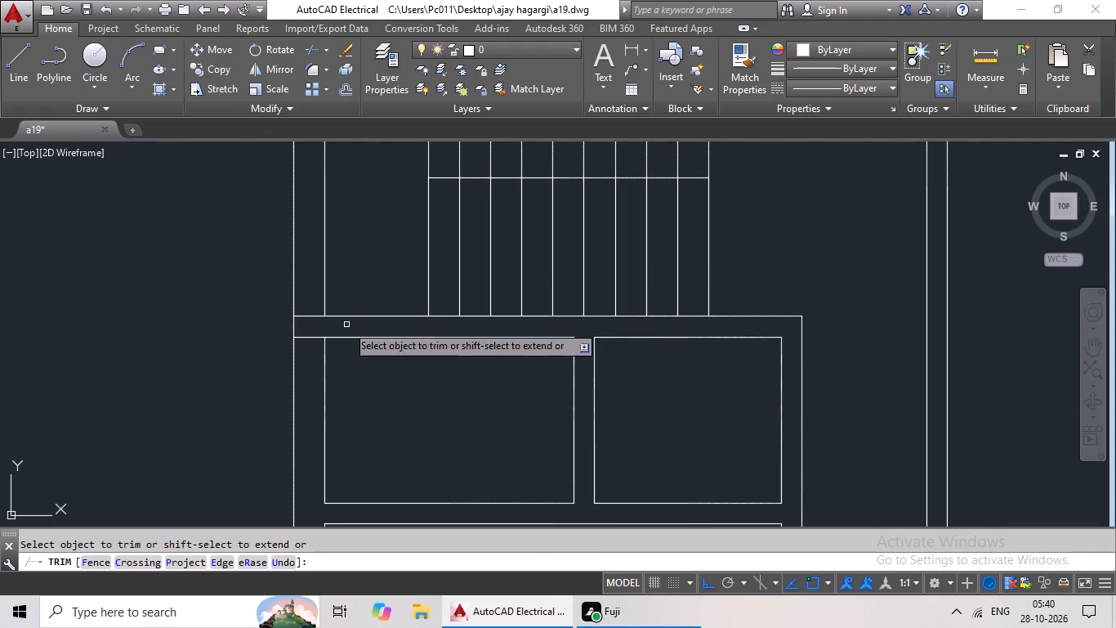
pyautogui.scroll(3, 316, 324)
pyautogui.moveTo(306, 279); pyautogui.dragTo(263, 444)
pyautogui.moveTo(267, 434); pyautogui.dragTo(282, 418)
# Trim the crossing lines where the top row's left partition meets the horizontal wall above the staircase.
pyautogui.scroll(-3, 398, 359)
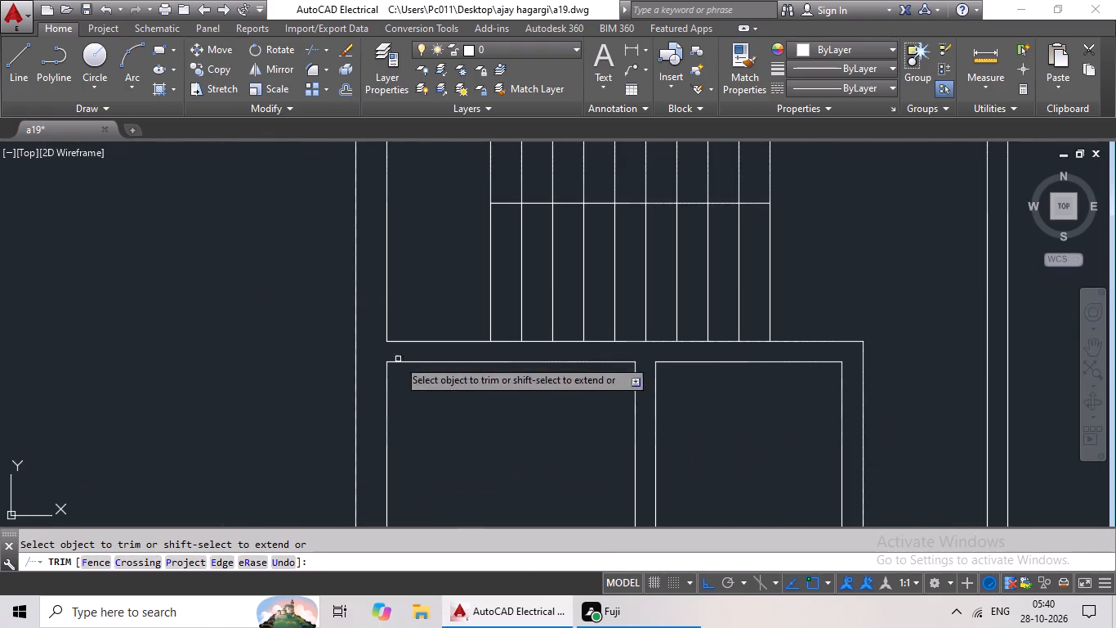
pyautogui.moveTo(466, 370); pyautogui.dragTo(373, 527, button='middle')
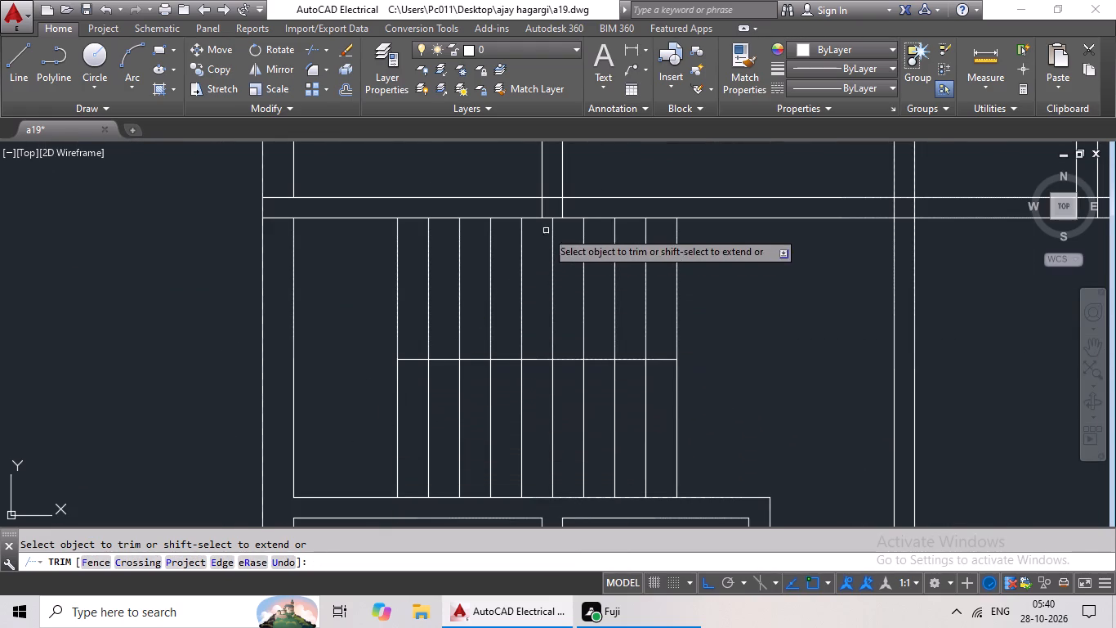
pyautogui.scroll(4, 589, 205)
pyautogui.moveTo(583, 205); pyautogui.dragTo(158, 214)
pyautogui.moveTo(158, 214); pyautogui.dragTo(166, 221)
pyautogui.moveTo(389, 244); pyautogui.dragTo(400, 276, button='middle')
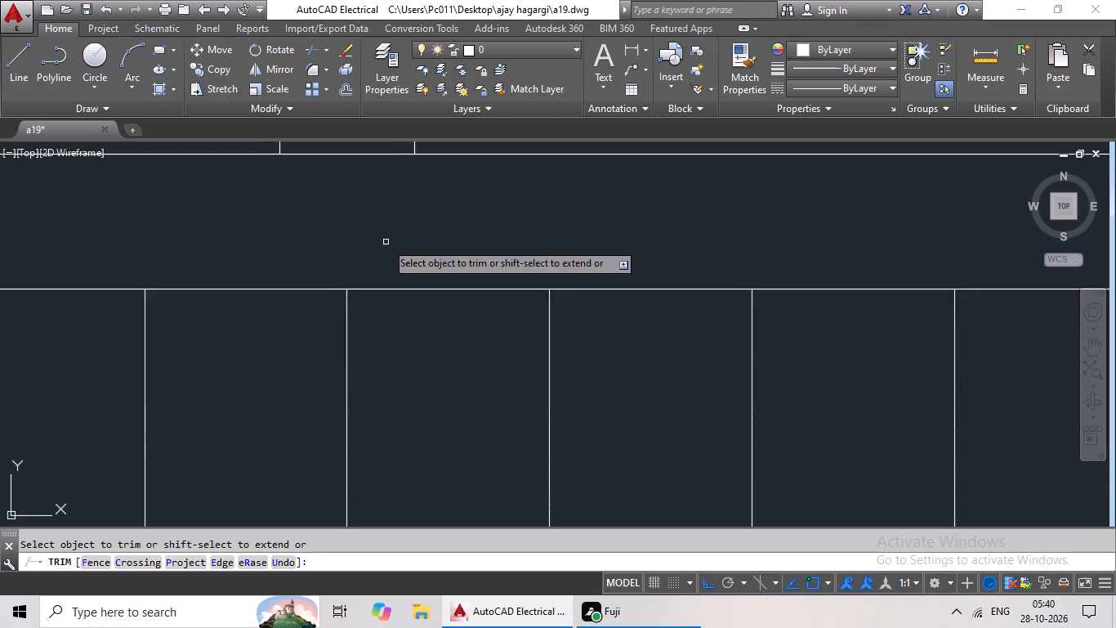
pyautogui.moveTo(400, 276); pyautogui.dragTo(402, 399, button='middle')
pyautogui.moveTo(367, 271); pyautogui.dragTo(359, 377)
pyautogui.click(363, 361)
# Trim the crossing lines where the long vertical wall right of the staircase crosses the horizontal wall below the top row.
pyautogui.scroll(-4, 466, 347)
pyautogui.moveTo(551, 357); pyautogui.dragTo(234, 366, button='middle')
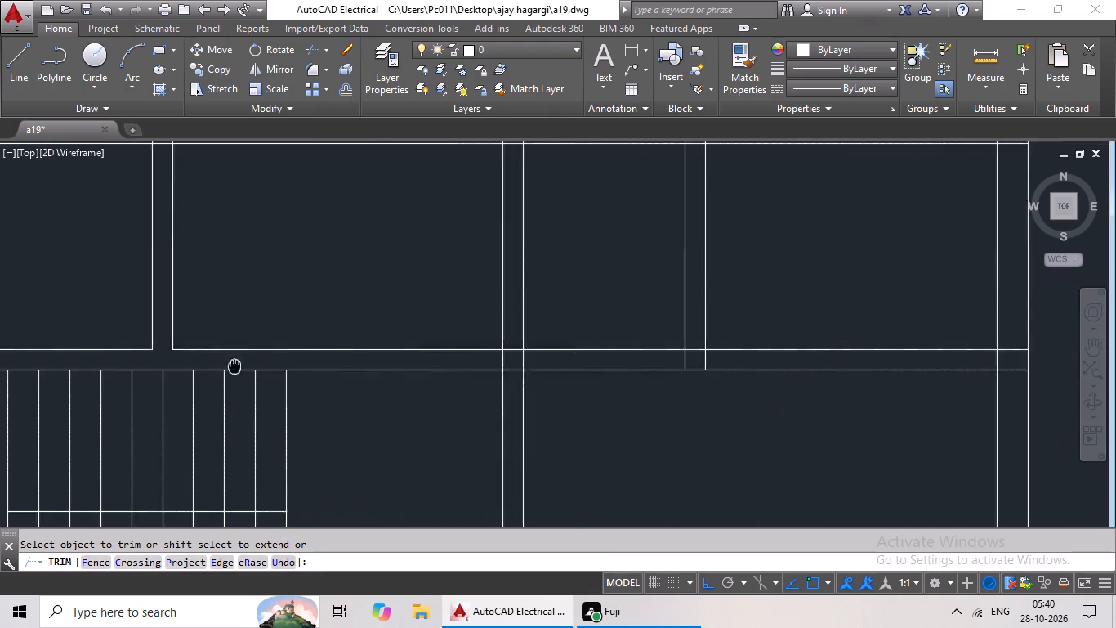
pyautogui.moveTo(234, 366); pyautogui.dragTo(231, 366, button='middle')
pyautogui.scroll(3, 479, 361)
pyautogui.moveTo(630, 350); pyautogui.dragTo(331, 378)
pyautogui.click(331, 379)
pyautogui.moveTo(493, 287); pyautogui.dragTo(476, 440)
pyautogui.moveTo(476, 440); pyautogui.dragTo(487, 429)
# Trim the crossing lines where the top row's right partition meets the horizontal wall below it.
pyautogui.scroll(-5, 544, 383)
pyautogui.moveTo(641, 420); pyautogui.dragTo(518, 446, button='middle')
pyautogui.scroll(5, 485, 408)
pyautogui.moveTo(609, 408); pyautogui.dragTo(430, 419)
pyautogui.click(429, 419)
pyautogui.moveTo(529, 350); pyautogui.dragTo(496, 418)
pyautogui.click(496, 415)
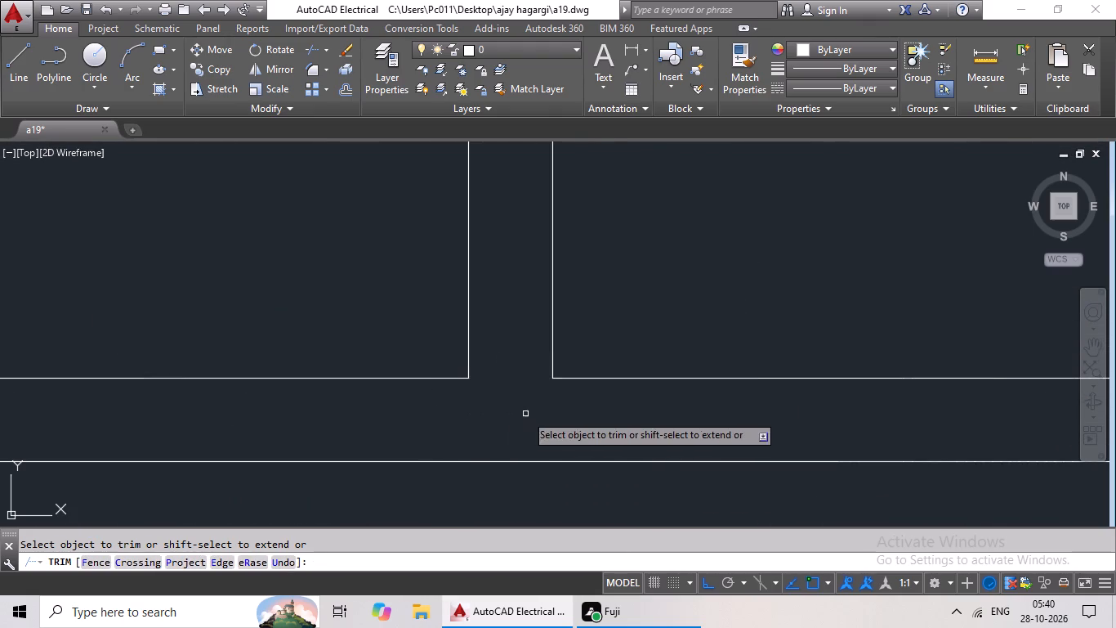
# Trim the crossing lines where the horizontal wall below the top row meets the right outer wall.
pyautogui.scroll(-4, 549, 414)
pyautogui.moveTo(569, 421); pyautogui.dragTo(392, 428, button='middle')
pyautogui.scroll(3, 576, 424)
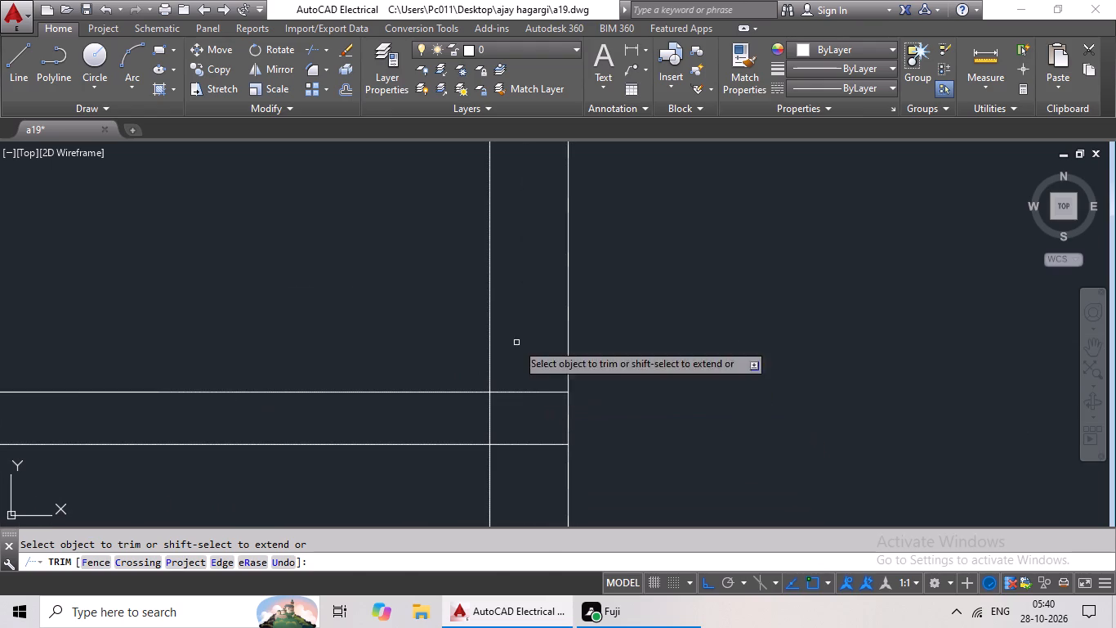
pyautogui.moveTo(521, 353); pyautogui.dragTo(523, 459)
pyautogui.click(523, 459)
pyautogui.moveTo(526, 410); pyautogui.dragTo(409, 420)
pyautogui.moveTo(411, 421); pyautogui.dragTo(422, 421)
pyautogui.scroll(-3, 533, 421)
pyautogui.moveTo(484, 386); pyautogui.dragTo(478, 412, button='middle')
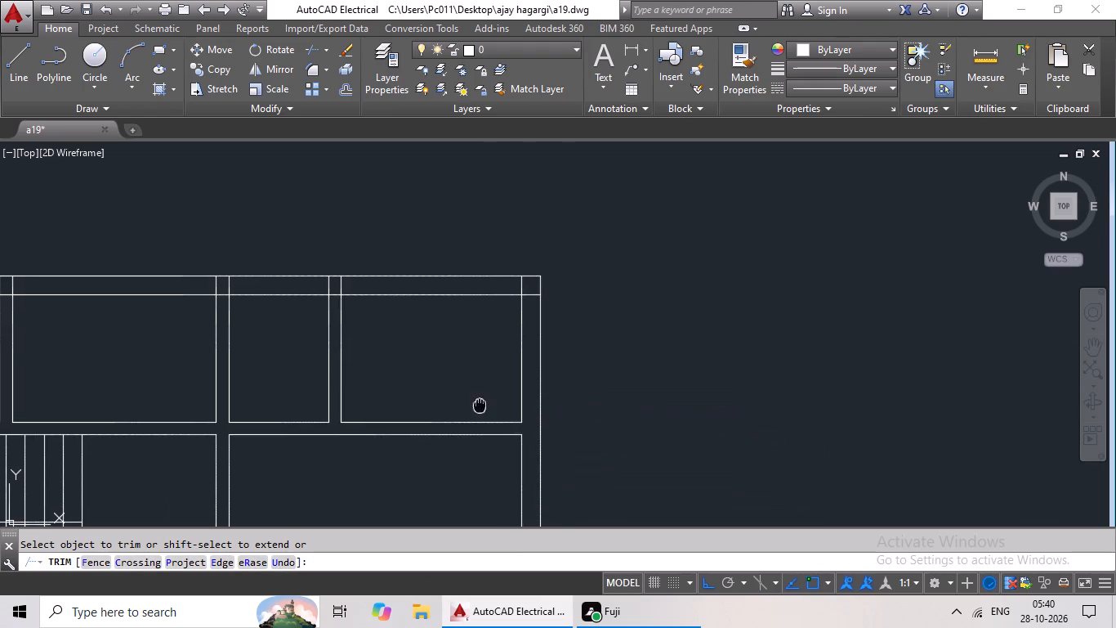
# Trim the crossing inner wall lines at the plan's top-right outer corner.
pyautogui.moveTo(478, 412); pyautogui.dragTo(469, 458, button='middle')
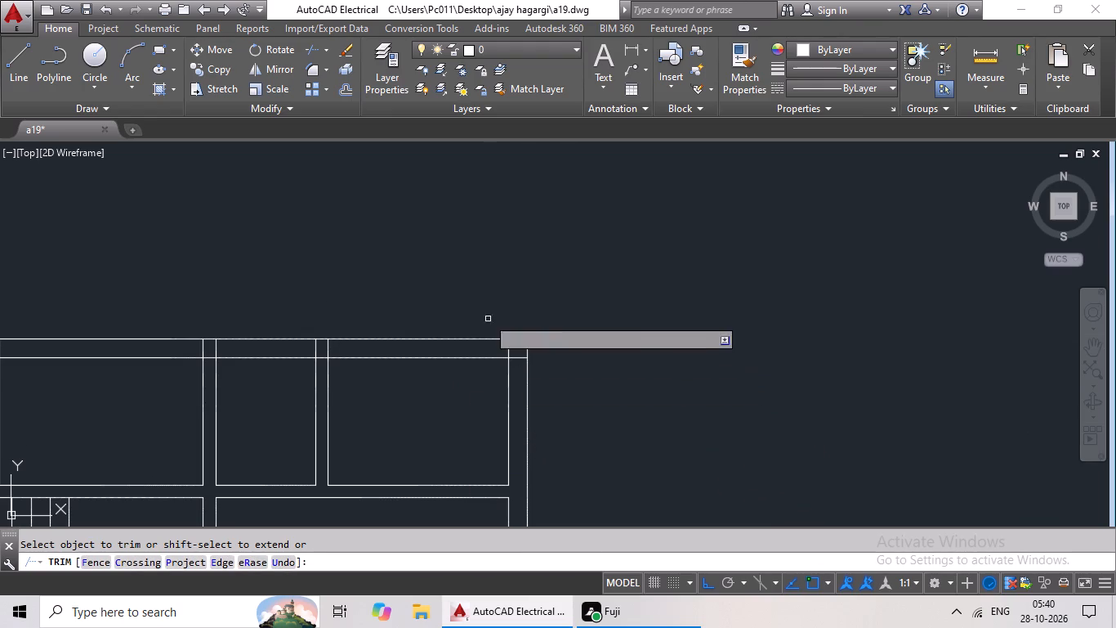
pyautogui.scroll(4, 509, 357)
pyautogui.moveTo(565, 338); pyautogui.dragTo(552, 410)
pyautogui.moveTo(552, 410); pyautogui.dragTo(563, 382)
pyautogui.moveTo(545, 303); pyautogui.dragTo(440, 321)
pyautogui.click(440, 321)
# Trim the crossing lines where the top row's right partition meets the top outer wall.
pyautogui.scroll(-3, 558, 321)
pyautogui.moveTo(402, 348); pyautogui.dragTo(609, 370, button='middle')
pyautogui.scroll(3, 422, 329)
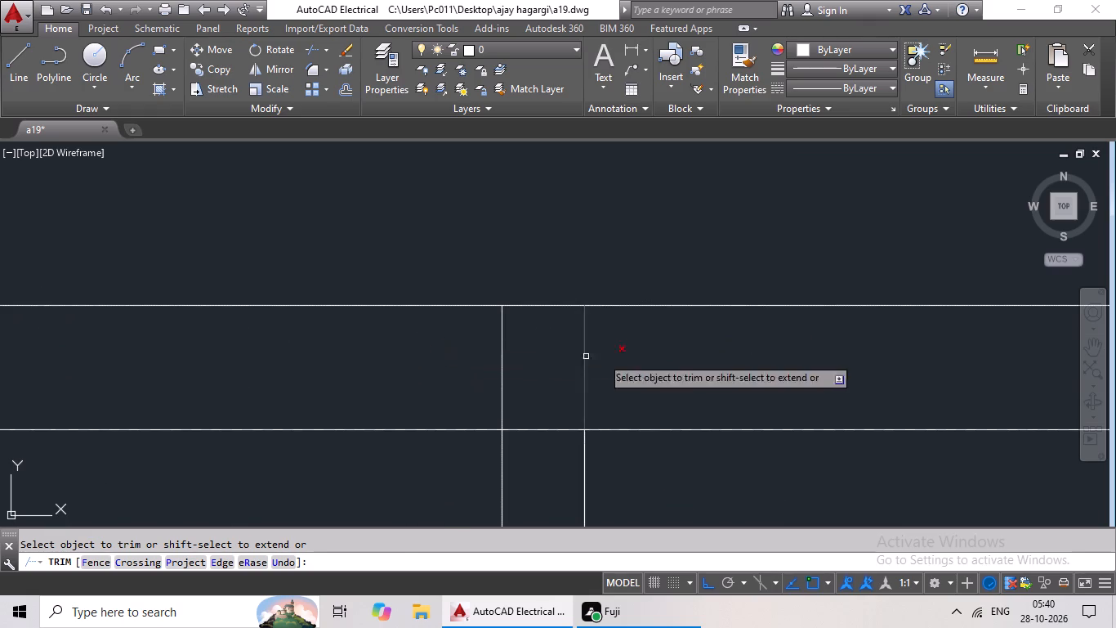
pyautogui.moveTo(688, 339); pyautogui.dragTo(384, 367)
pyautogui.moveTo(384, 367); pyautogui.dragTo(433, 362)
pyautogui.moveTo(547, 354); pyautogui.dragTo(547, 436)
pyautogui.moveTo(547, 446); pyautogui.dragTo(547, 454)
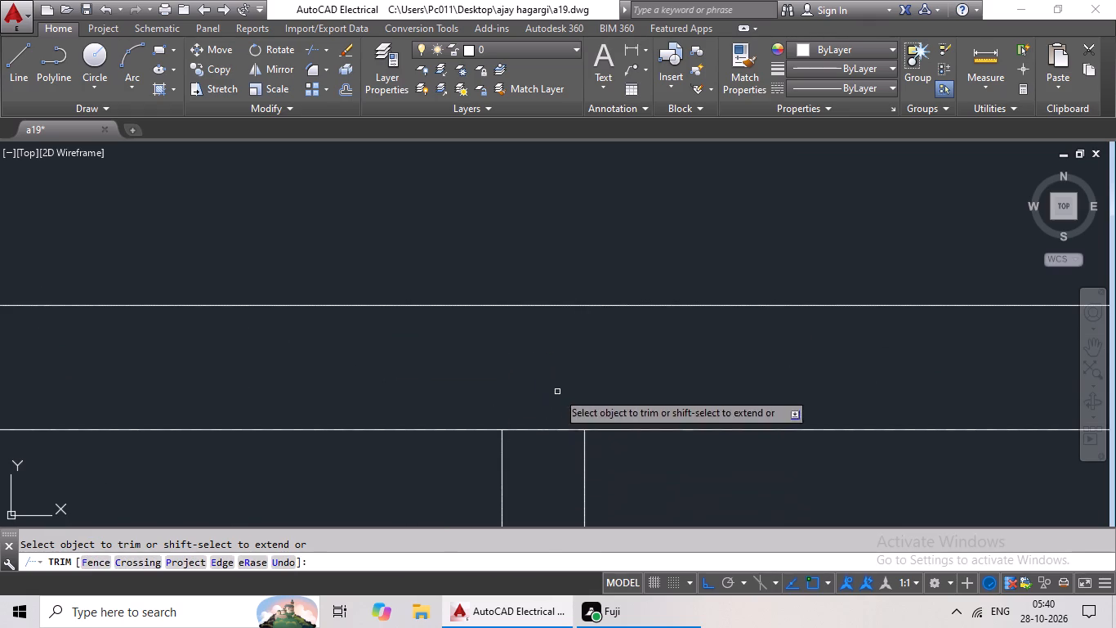
pyautogui.moveTo(556, 395); pyautogui.dragTo(542, 462)
pyautogui.moveTo(542, 462); pyautogui.dragTo(557, 451)
# Trim the crossing lines where the long vertical wall right of the staircase meets the top outer wall.
pyautogui.scroll(-2, 617, 405)
pyautogui.moveTo(426, 406); pyautogui.dragTo(538, 401, button='middle')
pyautogui.scroll(3, 407, 385)
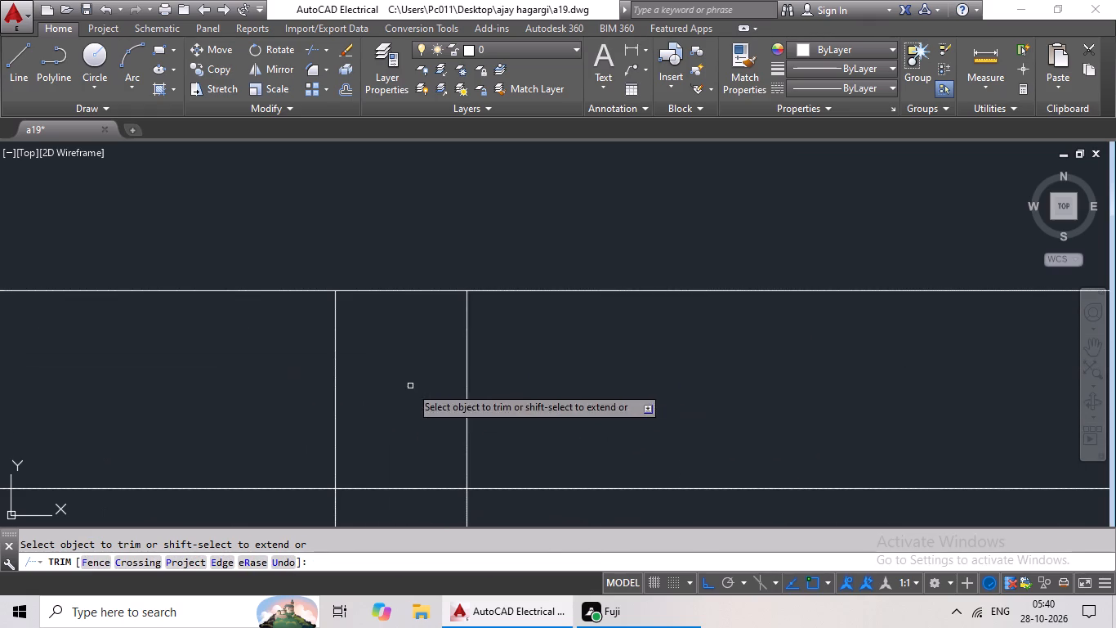
pyautogui.moveTo(582, 383); pyautogui.dragTo(210, 440)
pyautogui.moveTo(211, 440); pyautogui.dragTo(288, 424)
pyautogui.moveTo(429, 397); pyautogui.dragTo(388, 503)
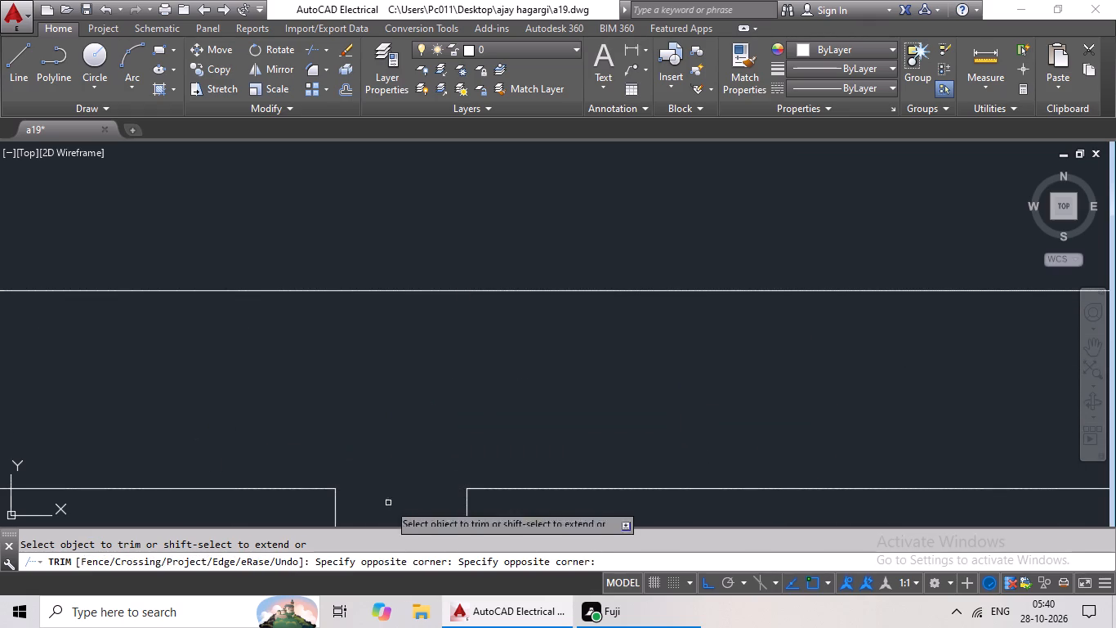
pyautogui.click(388, 503)
# Trim the crossing lines where the top row's left partition meets the top outer wall.
pyautogui.scroll(-2, 449, 429)
pyautogui.click(441, 426)
pyautogui.moveTo(368, 419); pyautogui.dragTo(645, 417, button='middle')
pyautogui.scroll(-2, 427, 424)
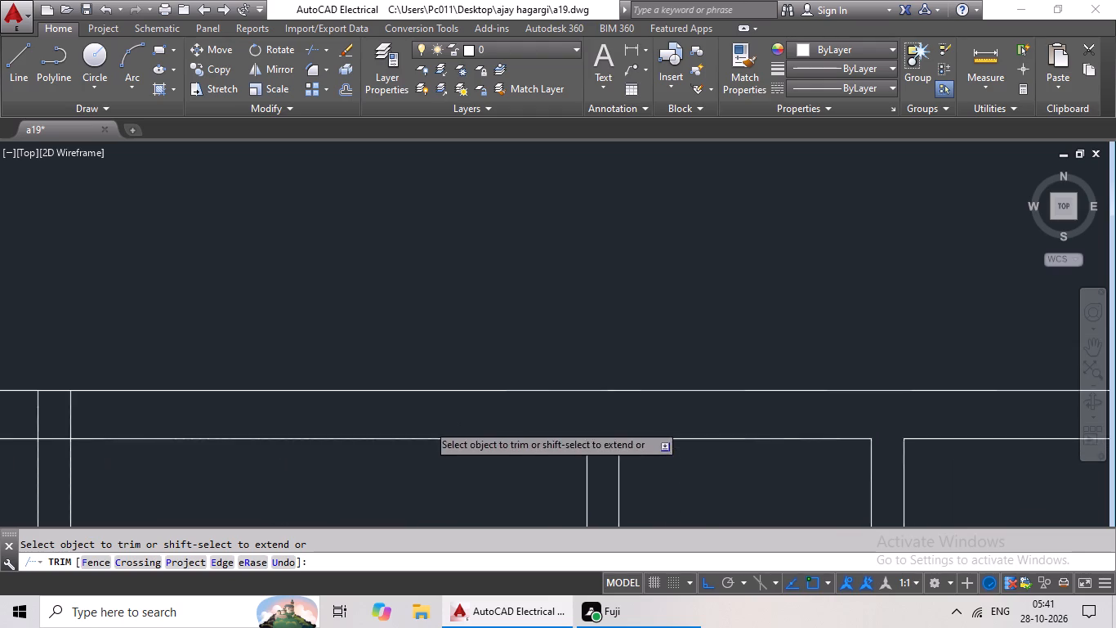
pyautogui.moveTo(370, 426); pyautogui.dragTo(530, 424, button='middle')
pyautogui.scroll(3, 371, 419)
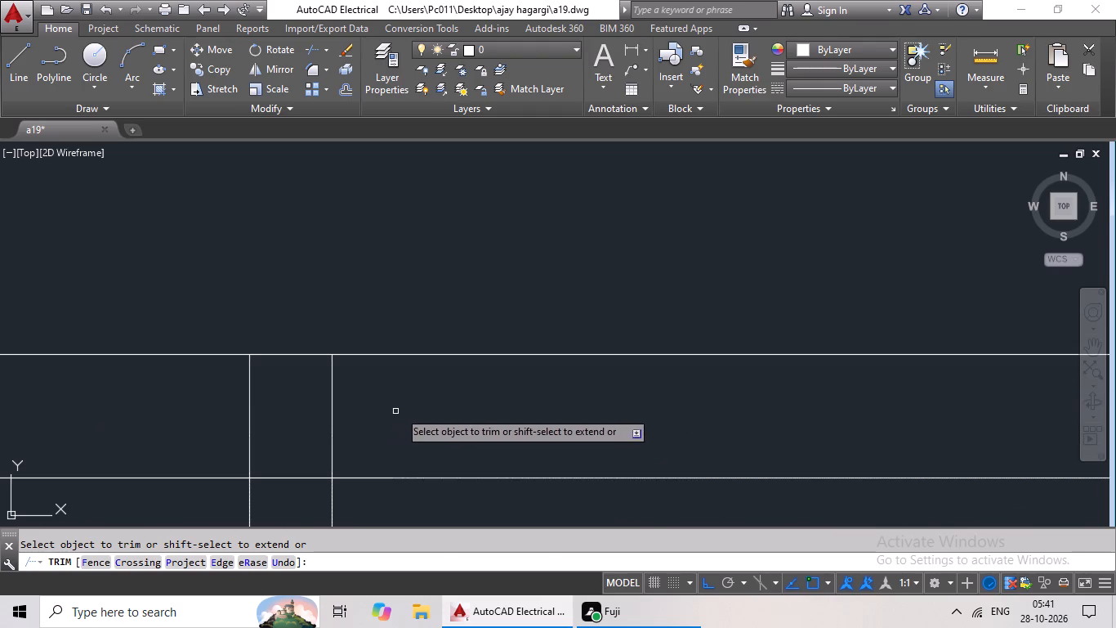
pyautogui.moveTo(466, 399); pyautogui.dragTo(206, 408)
pyautogui.click(206, 408)
pyautogui.moveTo(302, 409); pyautogui.dragTo(274, 490)
pyautogui.click(275, 487)
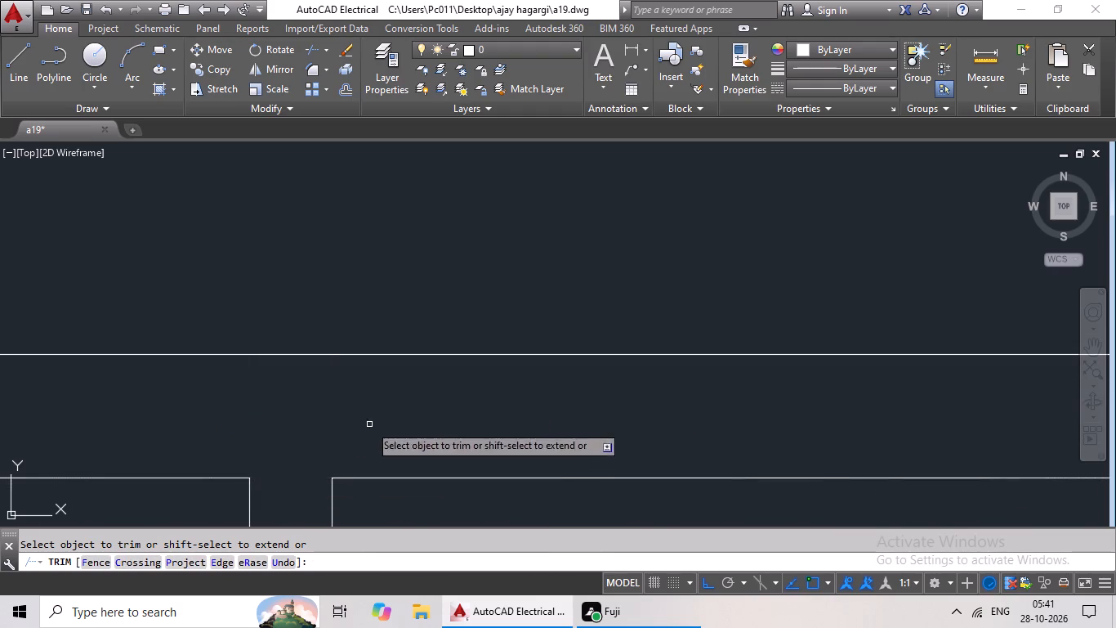
# Trim the crossing inner wall lines at the plan's top-left outer corner.
pyautogui.scroll(-2, 379, 422)
pyautogui.moveTo(257, 433); pyautogui.dragTo(504, 432, button='middle')
pyautogui.moveTo(415, 438); pyautogui.dragTo(580, 437, button='middle')
pyautogui.scroll(2, 383, 421)
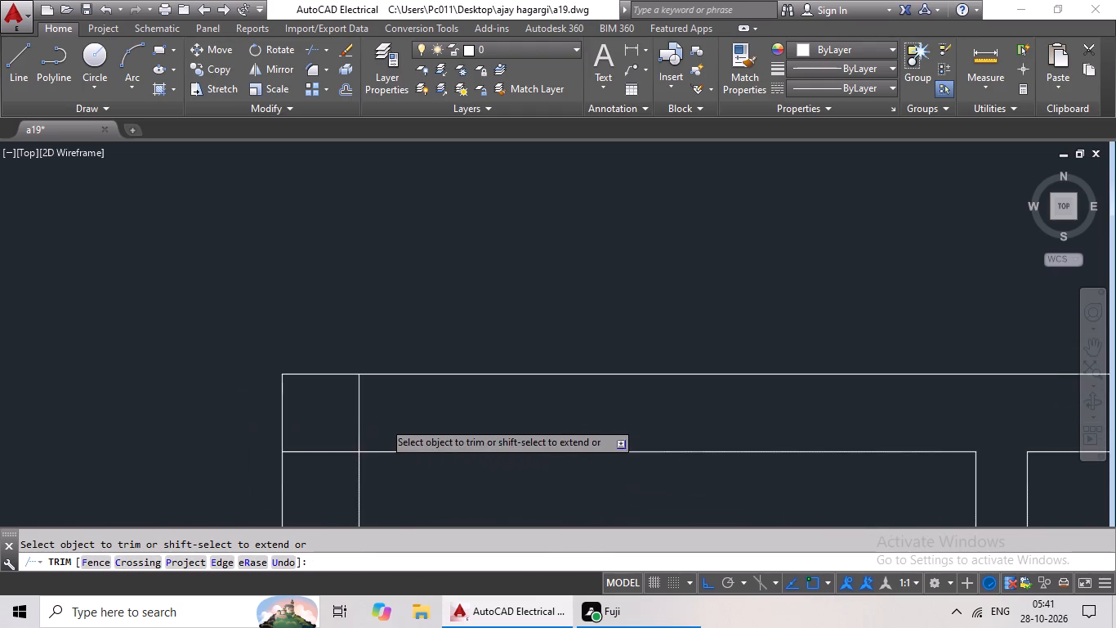
pyautogui.moveTo(416, 397); pyautogui.dragTo(261, 418)
pyautogui.click(262, 415)
pyautogui.moveTo(299, 401); pyautogui.dragTo(261, 477)
pyautogui.click(261, 477)
# Trim the crossing lines where the horizontal wall below the large upper-right room meets the right outer wall.
pyautogui.scroll(-3, 385, 421)
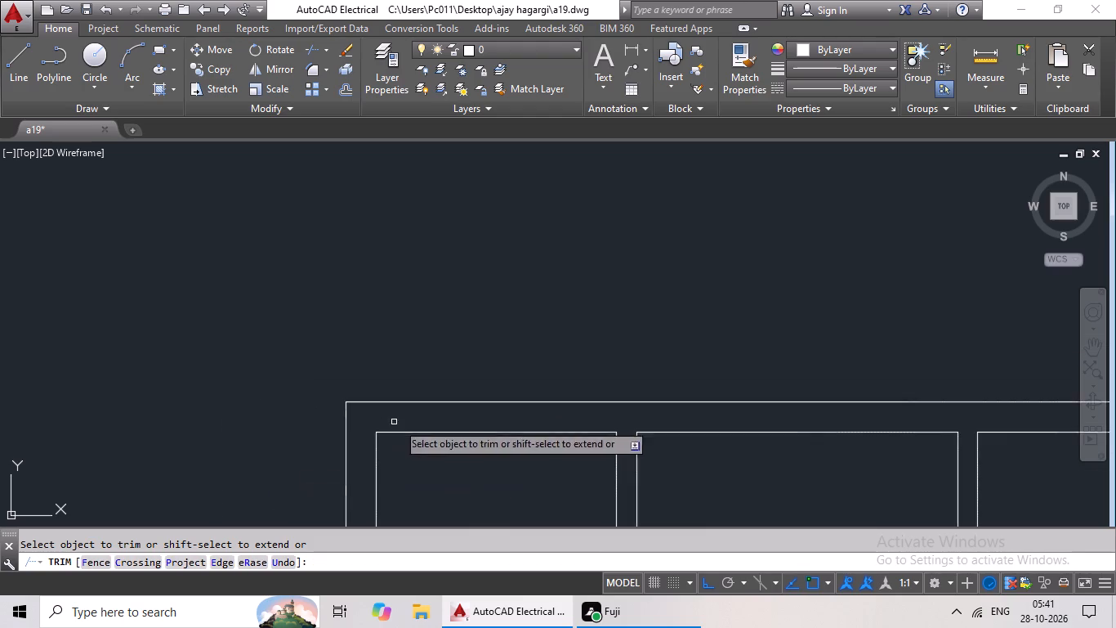
pyautogui.moveTo(462, 492); pyautogui.dragTo(462, 395, button='middle')
pyautogui.scroll(-3, 475, 392)
pyautogui.moveTo(511, 407); pyautogui.dragTo(431, 387, button='middle')
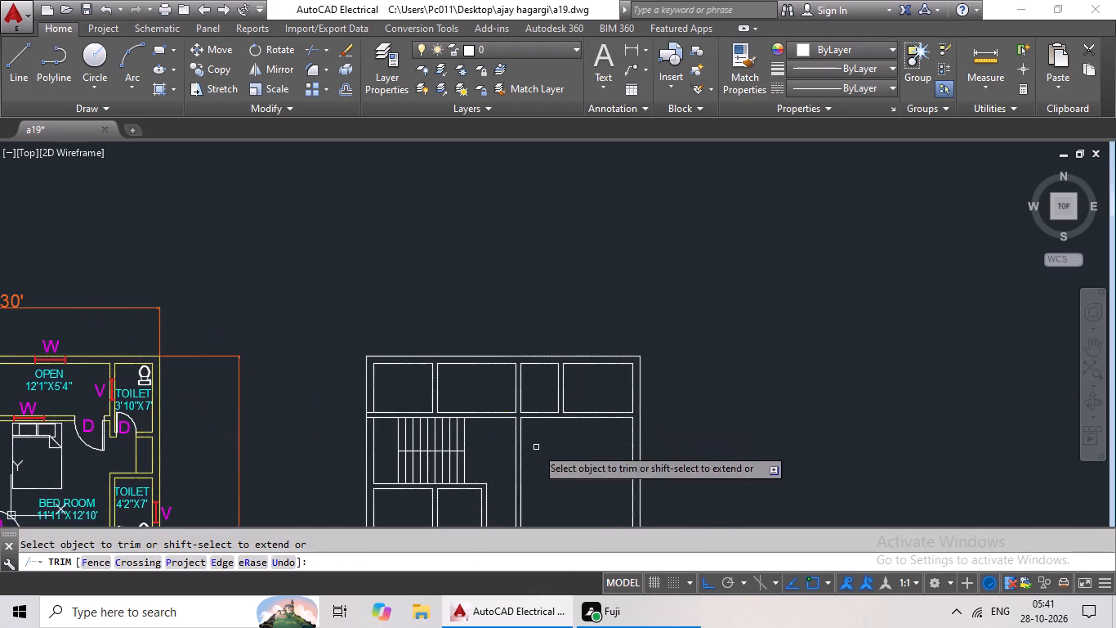
pyautogui.moveTo(536, 451); pyautogui.dragTo(502, 331, button='middle')
pyautogui.scroll(-1, 556, 388)
pyautogui.moveTo(555, 394); pyautogui.dragTo(542, 364, button='middle')
pyautogui.scroll(4, 584, 379)
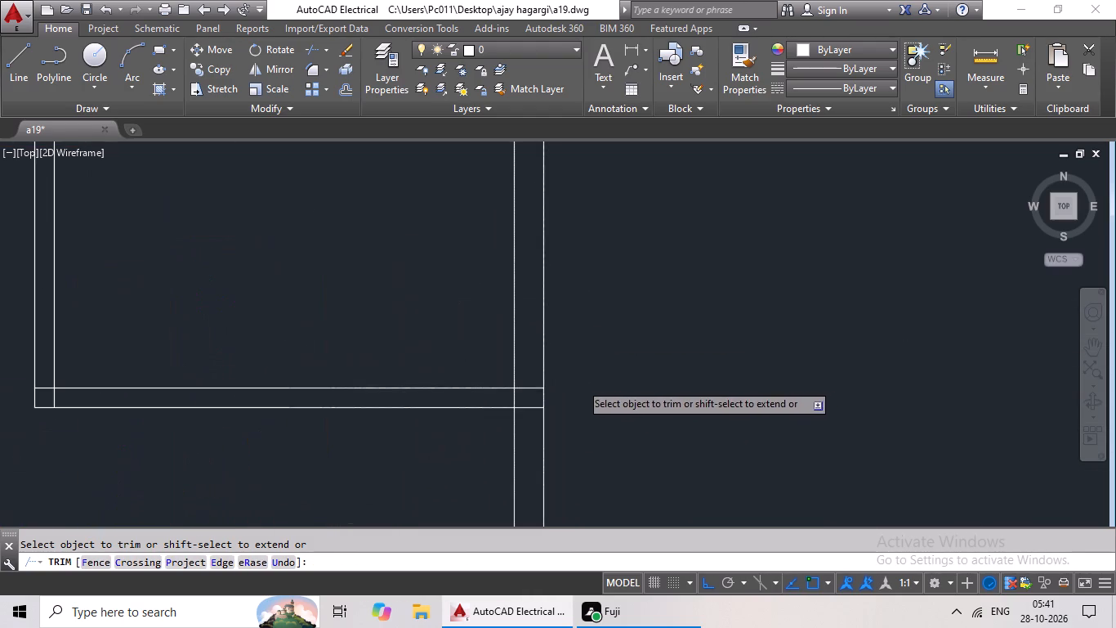
pyautogui.scroll(3, 533, 408)
pyautogui.moveTo(527, 300); pyautogui.dragTo(502, 428)
pyautogui.click(501, 430)
pyautogui.moveTo(497, 361); pyautogui.dragTo(406, 368)
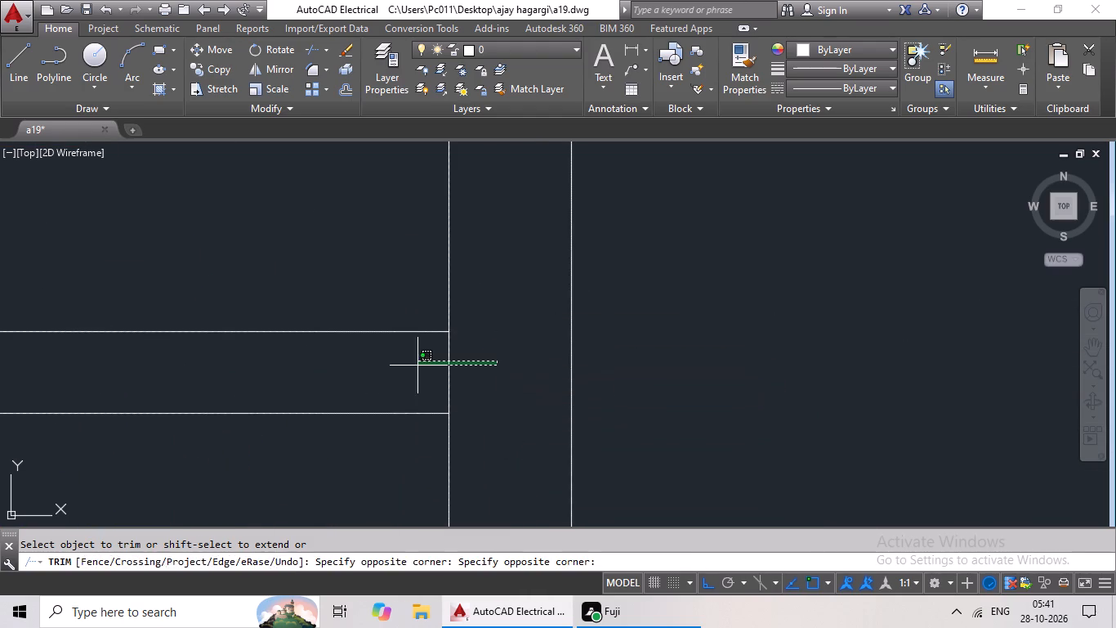
pyautogui.moveTo(406, 368); pyautogui.dragTo(381, 374)
pyautogui.moveTo(381, 374); pyautogui.dragTo(456, 382)
# Trim the crossing lines at the lower-left wall corner of the large upper-right room.
pyautogui.scroll(-4, 578, 380)
pyautogui.scroll(4, 261, 382)
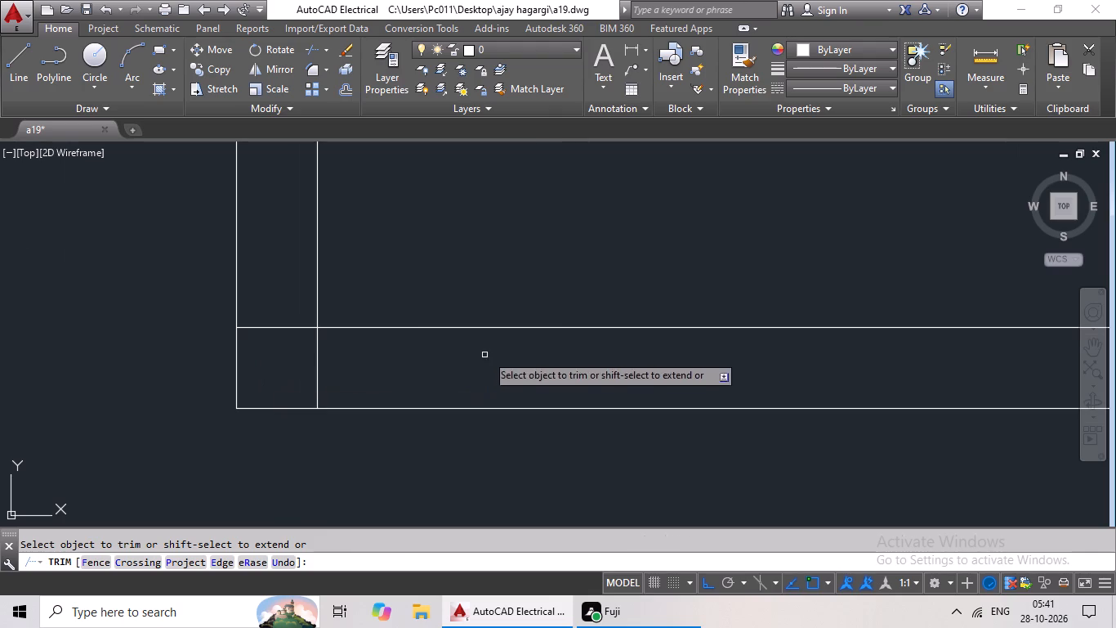
pyautogui.moveTo(458, 358); pyautogui.dragTo(341, 381)
pyautogui.click(306, 388)
pyautogui.moveTo(306, 292); pyautogui.dragTo(282, 356)
pyautogui.click(282, 356)
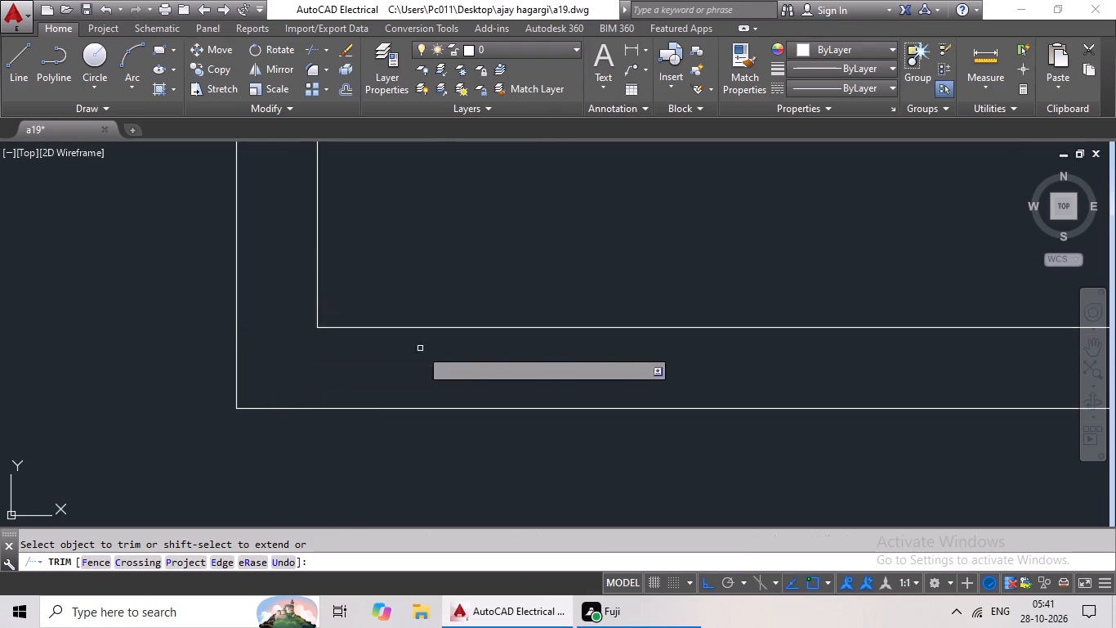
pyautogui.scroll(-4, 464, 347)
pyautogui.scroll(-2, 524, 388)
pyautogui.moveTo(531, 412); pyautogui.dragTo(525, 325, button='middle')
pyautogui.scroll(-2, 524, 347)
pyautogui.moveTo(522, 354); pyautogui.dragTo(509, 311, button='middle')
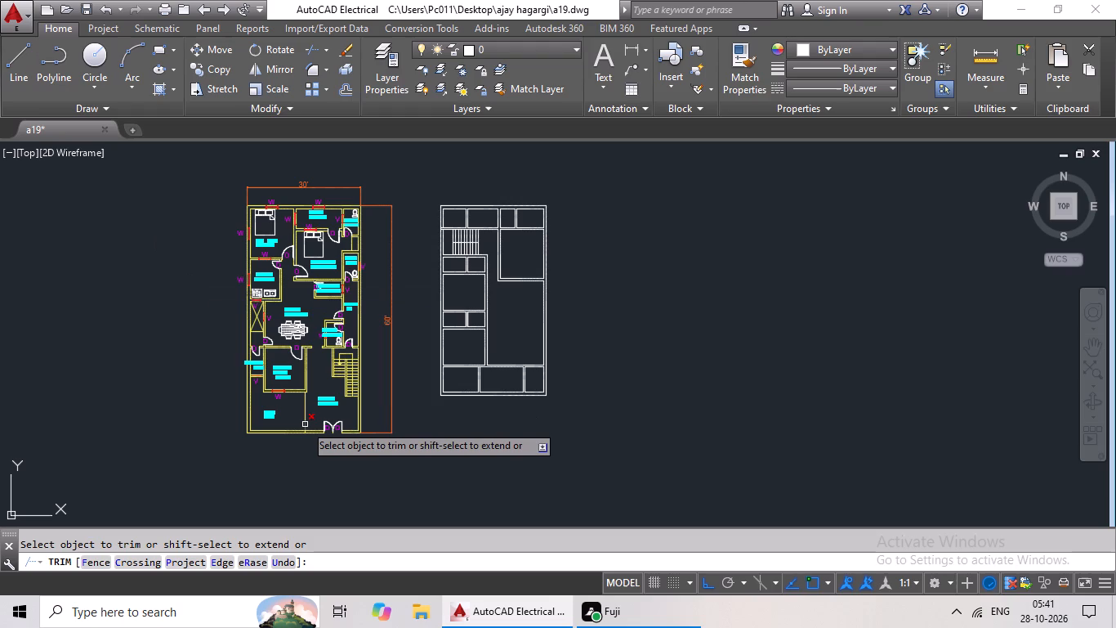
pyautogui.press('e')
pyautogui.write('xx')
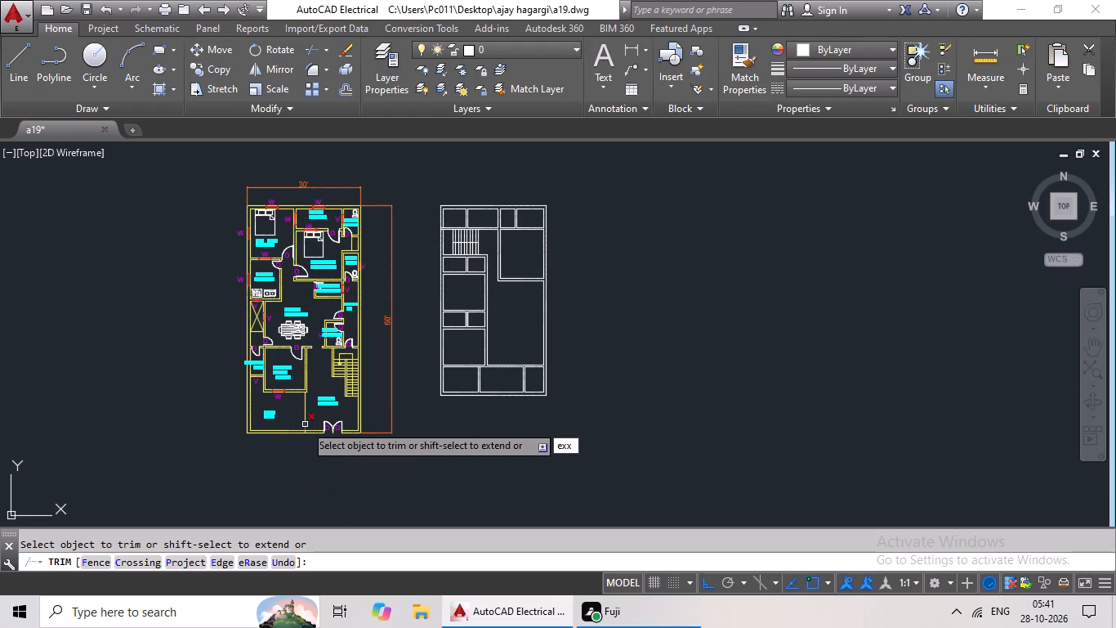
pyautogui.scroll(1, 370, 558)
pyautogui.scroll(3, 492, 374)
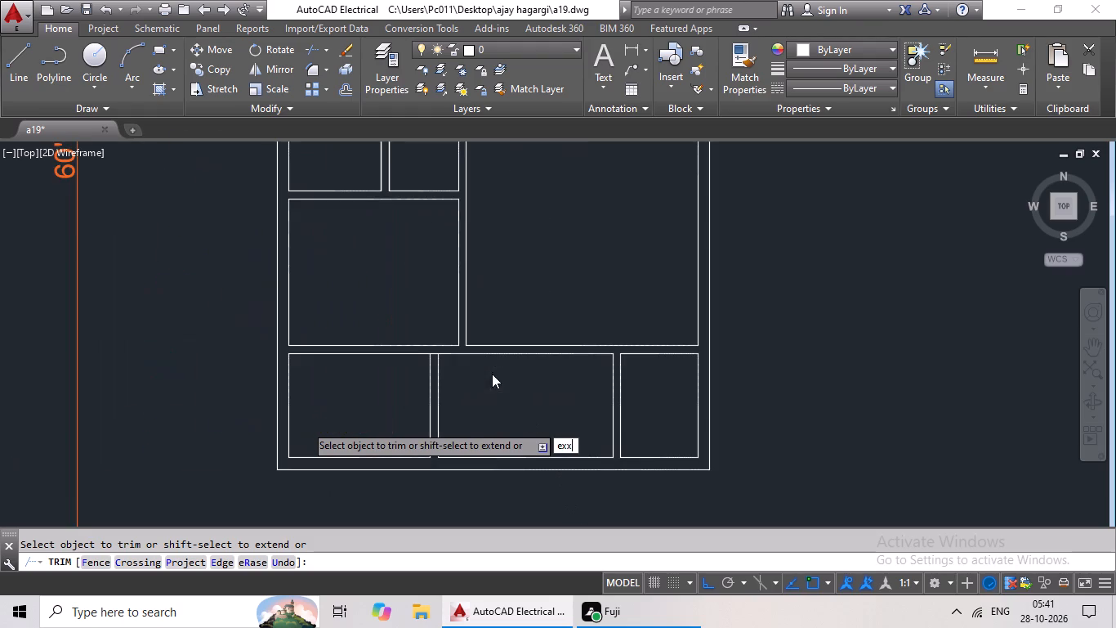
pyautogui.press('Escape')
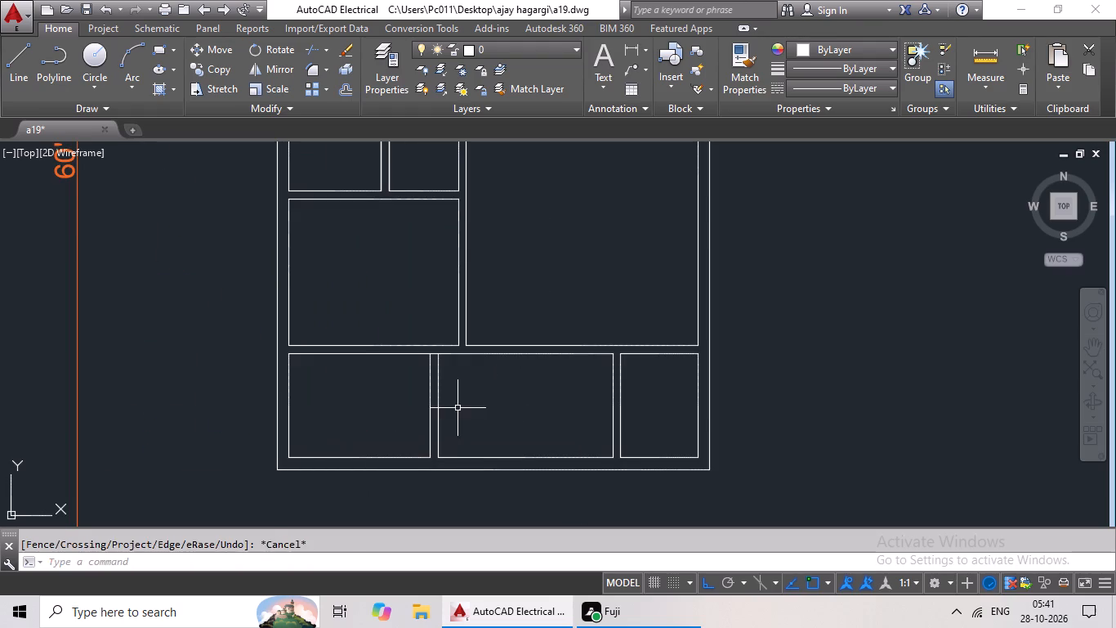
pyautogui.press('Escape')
# Extend the inner bottom wall line across the bottom row's right partition and both partition lines down to the outer wall line.
pyautogui.press('e')
pyautogui.press('x')
pyautogui.press('space')
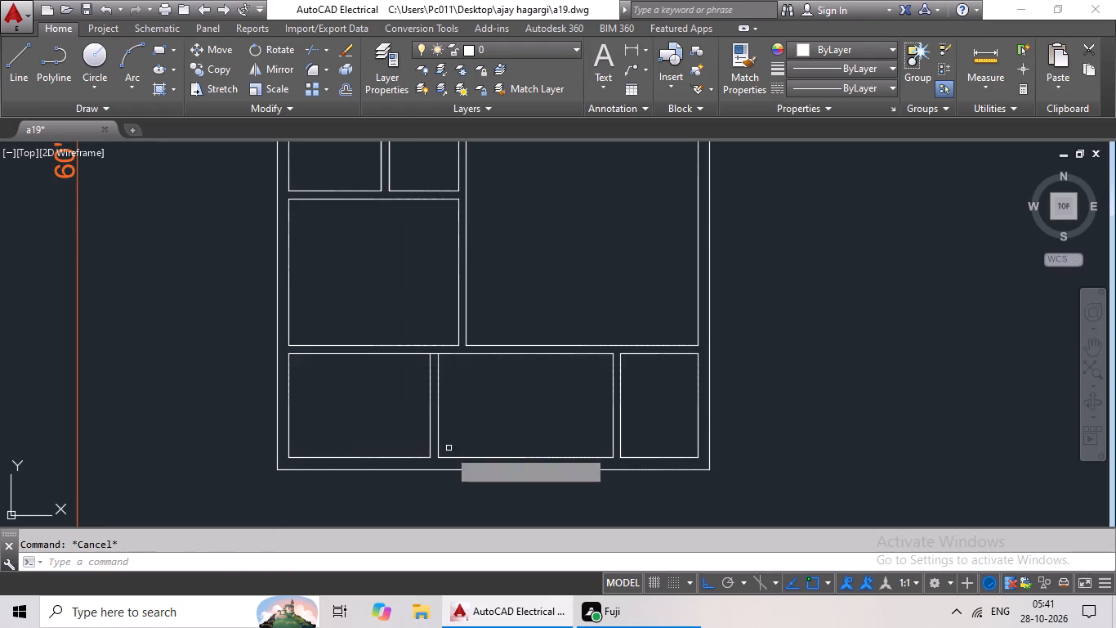
pyautogui.press('space')
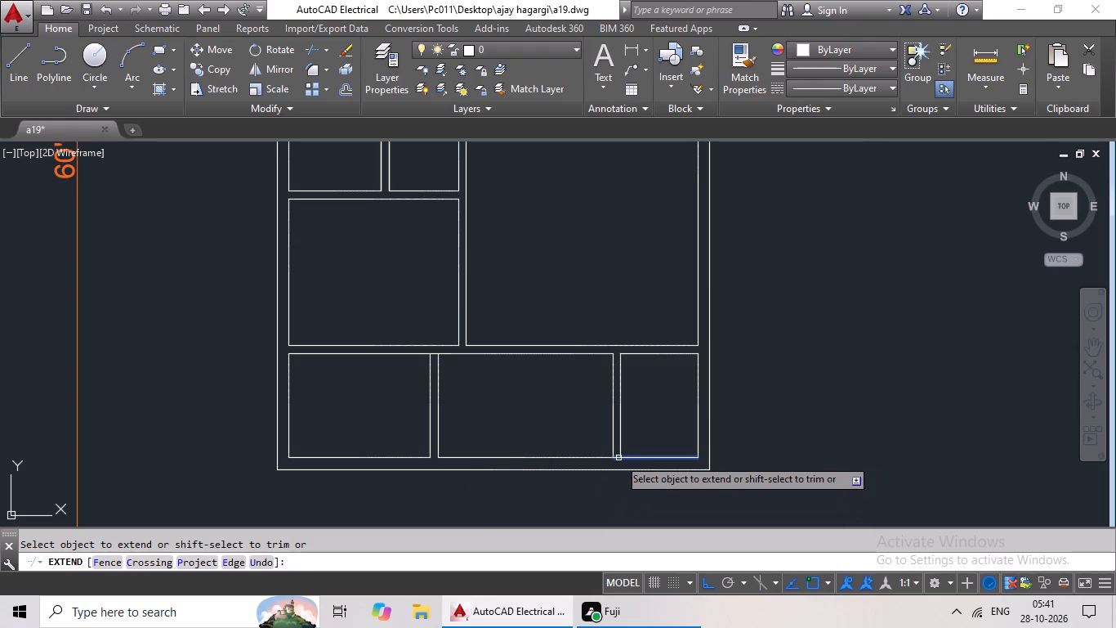
pyautogui.click(618, 458)
pyautogui.click(614, 446)
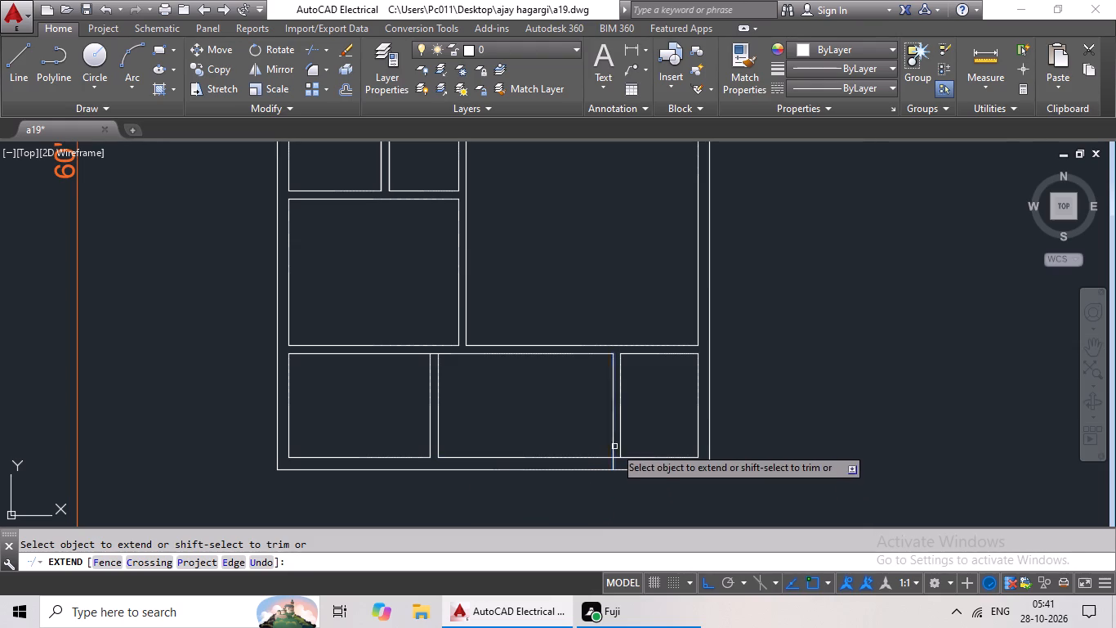
pyautogui.click(620, 444)
# Extend the right-hand line of the bottom row's left partition down to the outer bottom wall line.
pyautogui.moveTo(681, 437); pyautogui.dragTo(639, 454, button='middle')
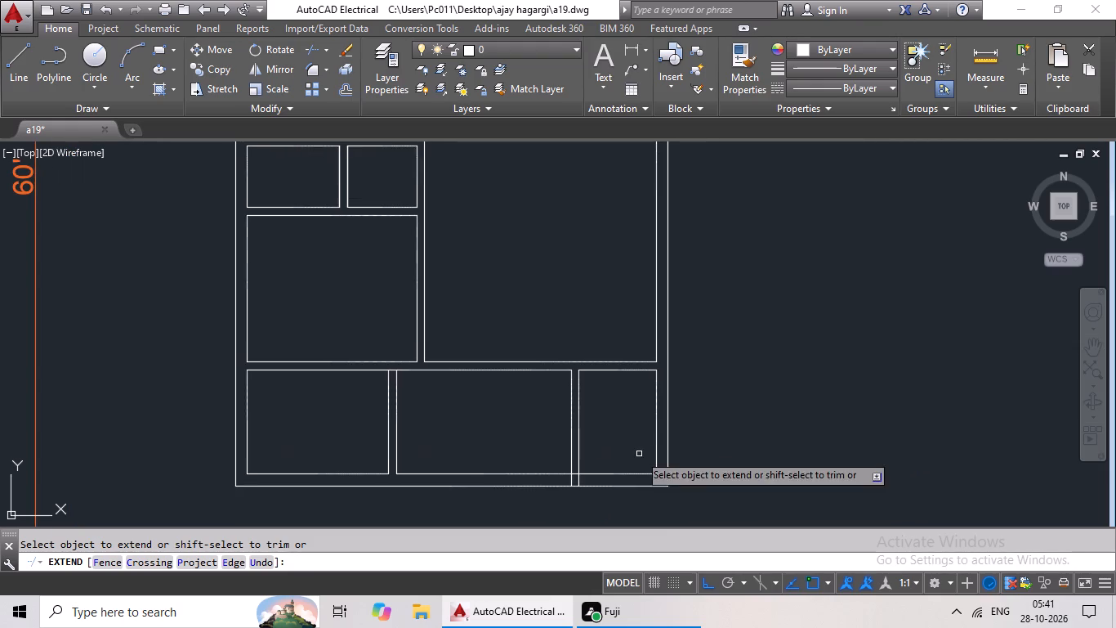
pyautogui.moveTo(647, 442); pyautogui.dragTo(612, 470, button='middle')
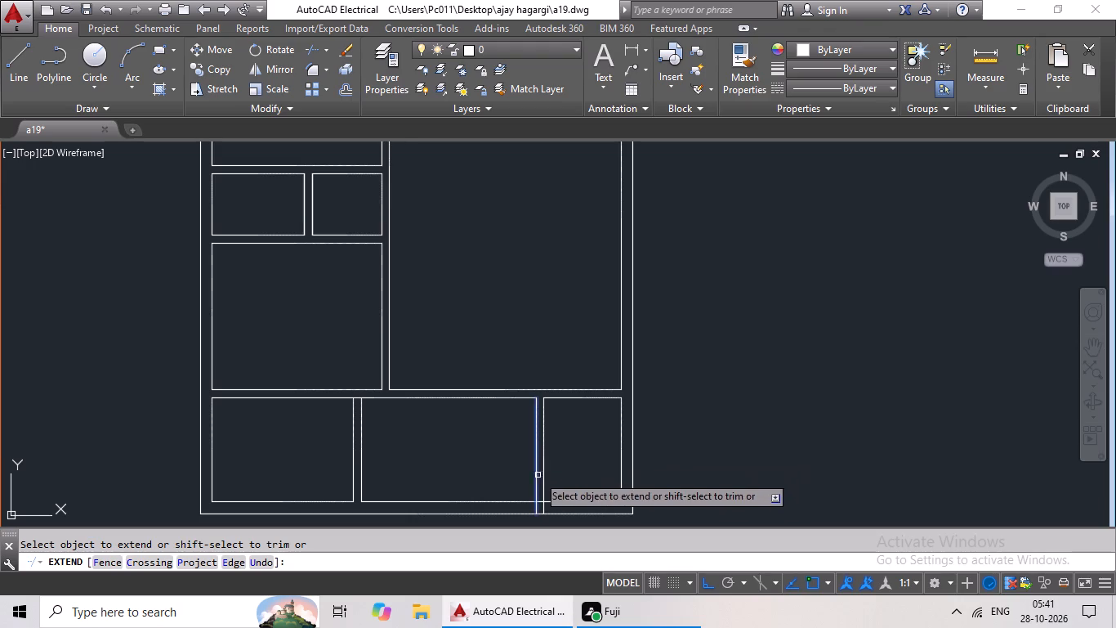
pyautogui.click(363, 487)
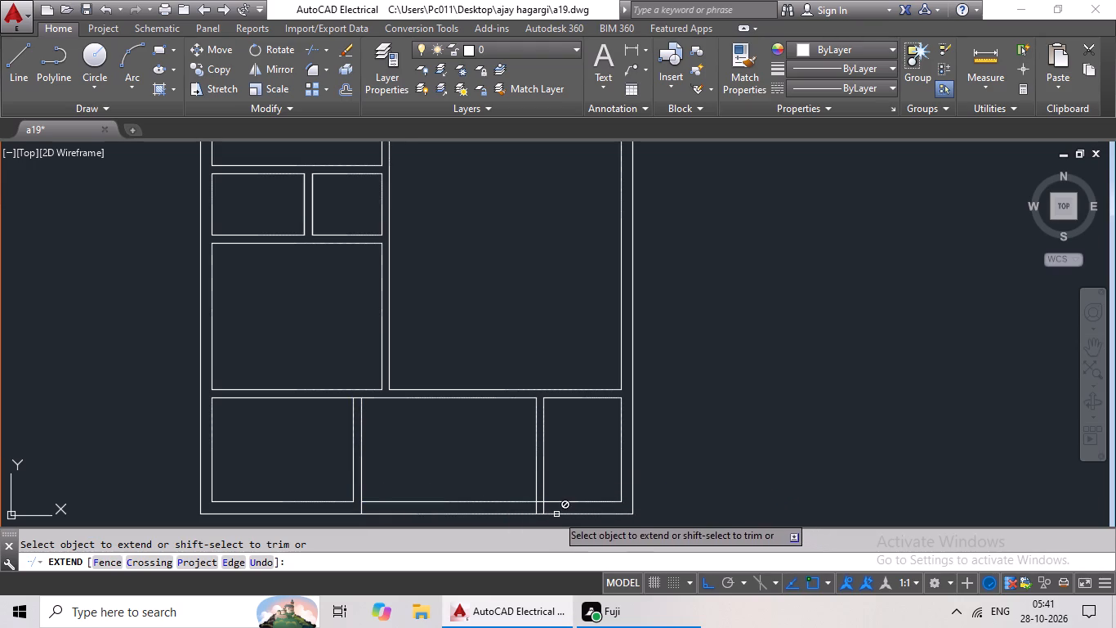
pyautogui.scroll(2, 513, 503)
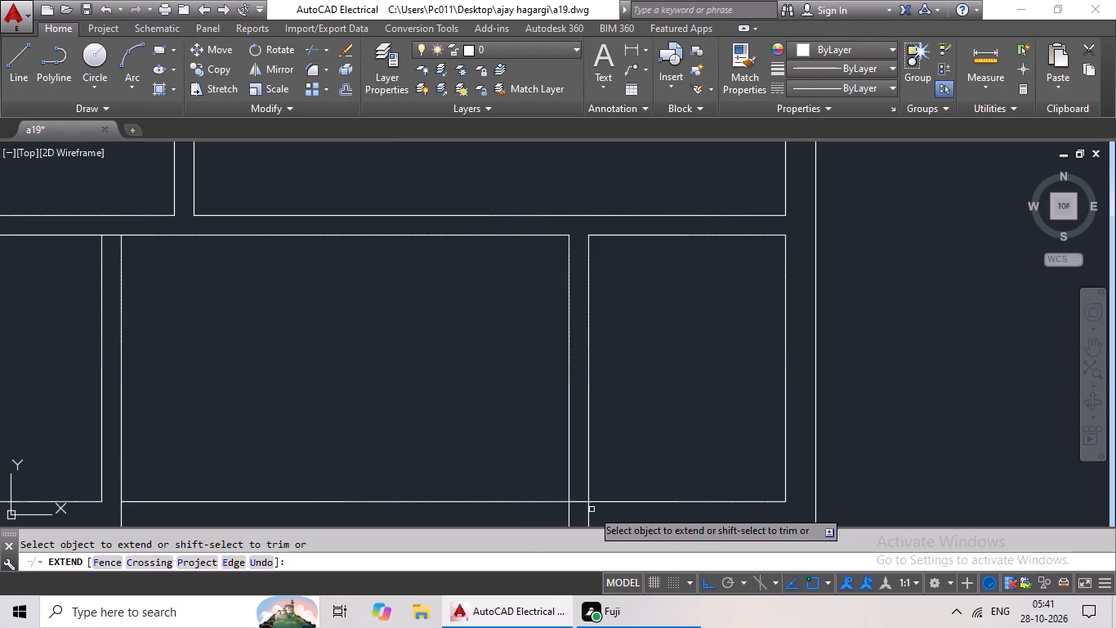
pyautogui.press('Escape')
pyautogui.press('Escape')
pyautogui.scroll(-2, 650, 441)
pyautogui.press('Escape')
pyautogui.middleClick(662, 420)
pyautogui.press('Escape')
pyautogui.press('Escape')
pyautogui.press('Escape')
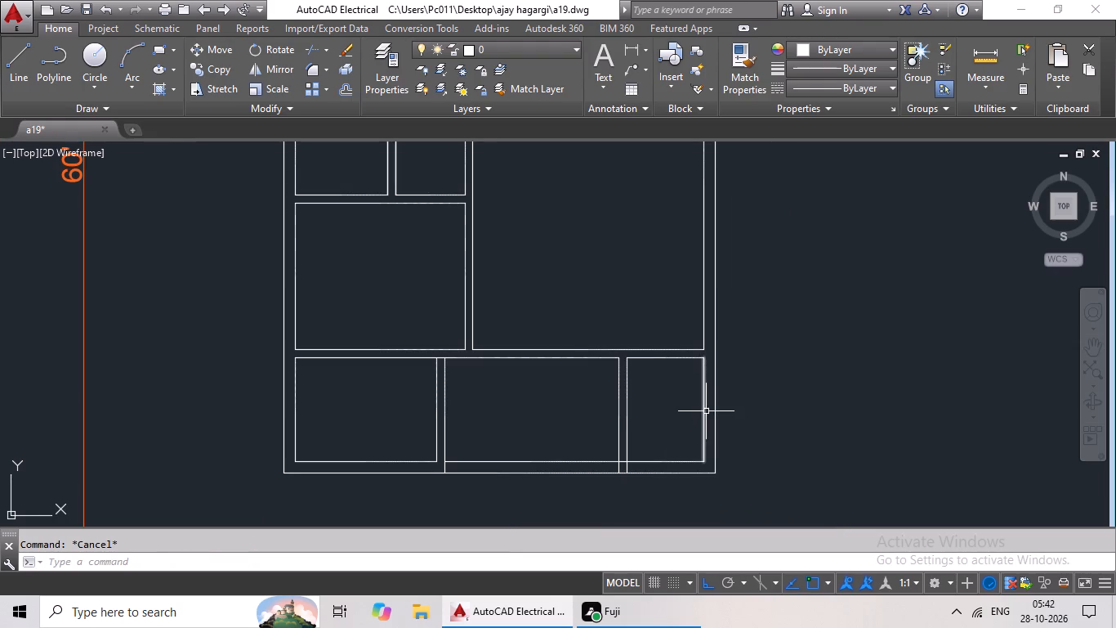
# Trim the right-hand line of the bottom row's right partition between the inner and outer bottom wall lines.
pyautogui.press('t')
pyautogui.press('r')
pyautogui.press('space')
pyautogui.press('space')
pyautogui.scroll(3, 626, 476)
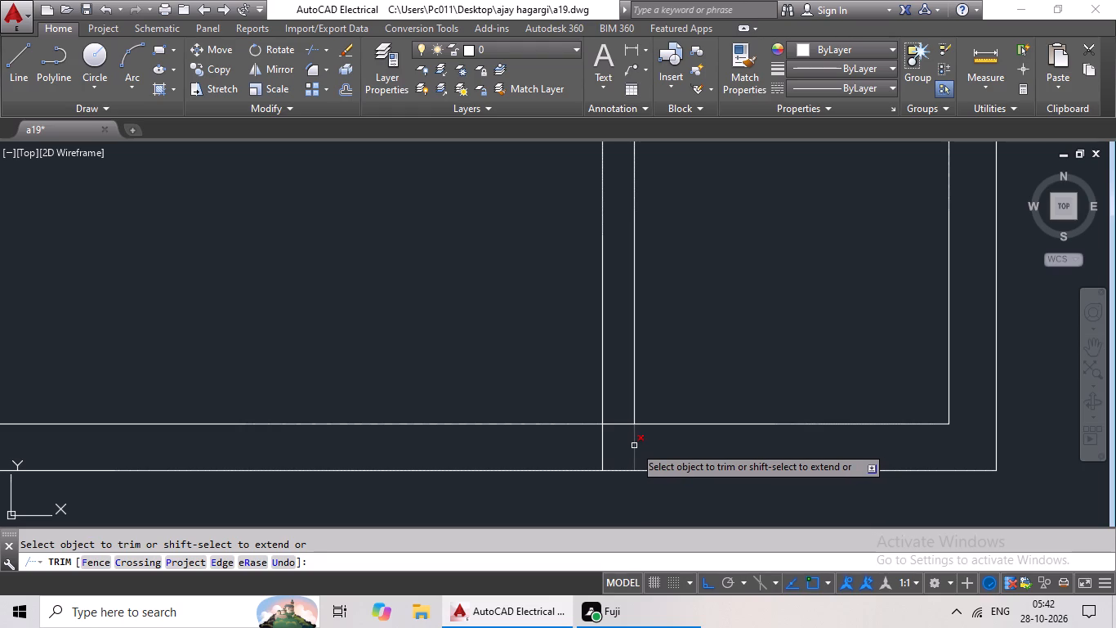
pyautogui.click(634, 446)
pyautogui.moveTo(707, 361); pyautogui.dragTo(643, 469, button='middle')
pyautogui.scroll(-2, 655, 379)
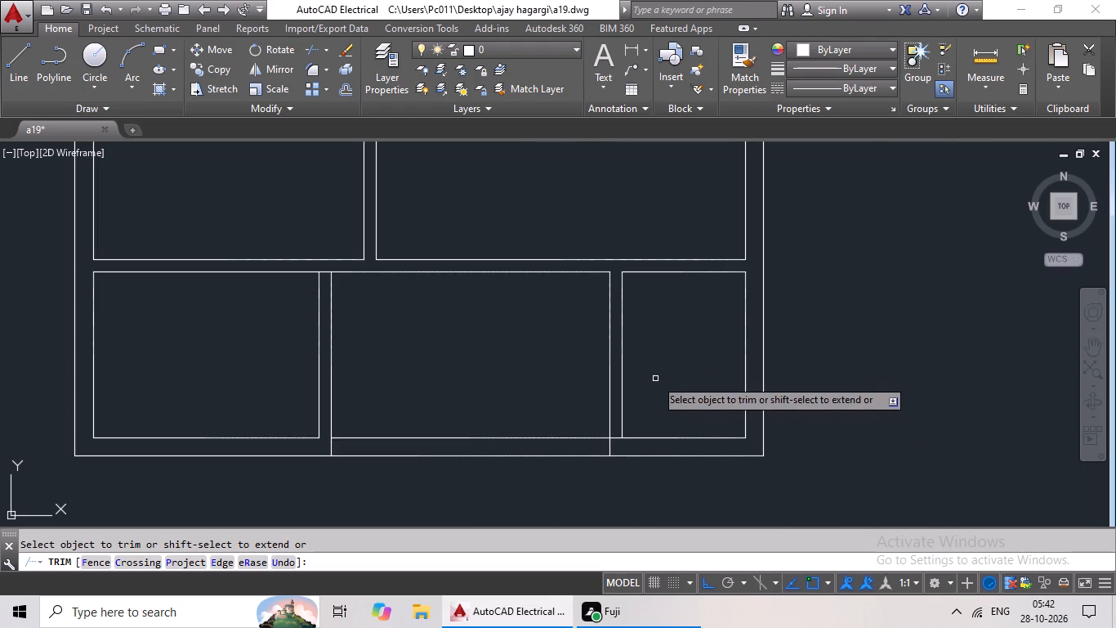
pyautogui.press('Escape')
pyautogui.press('Escape')
# Draw a short horizontal line across the thickness of the bottom row's right partition, about midway along it.
pyautogui.click(25, 69)
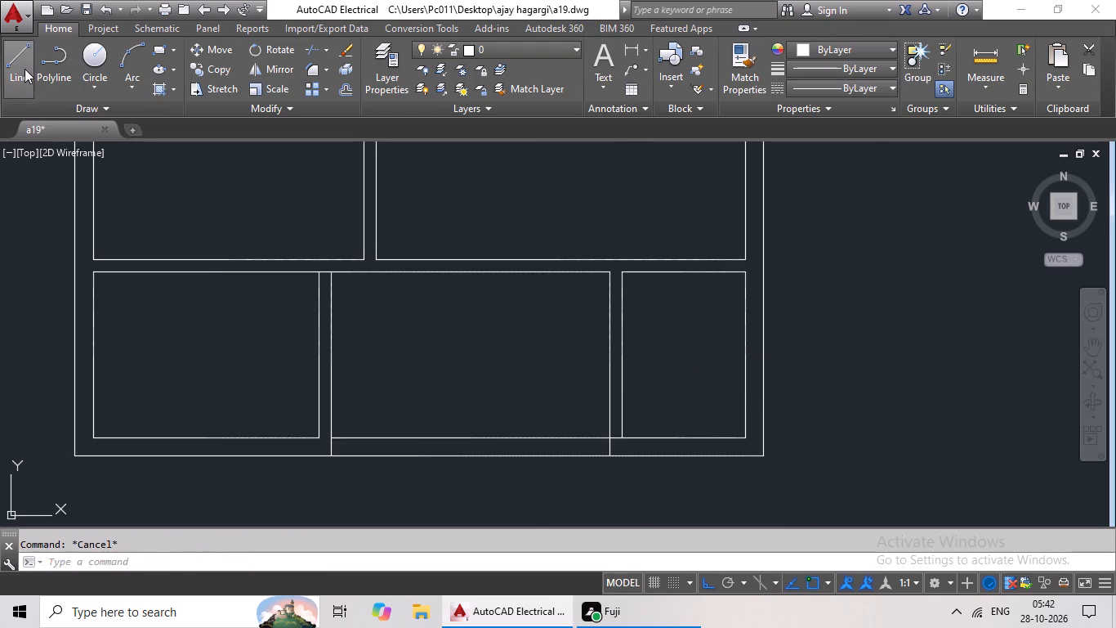
pyautogui.scroll(2, 632, 353)
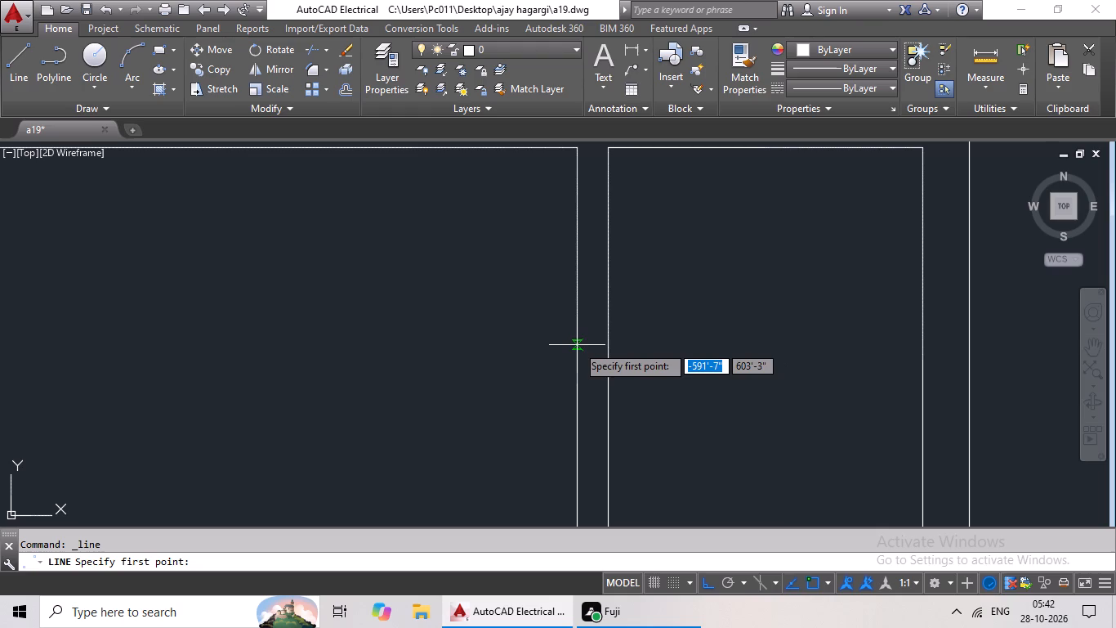
pyautogui.click(576, 350)
pyautogui.click(606, 351)
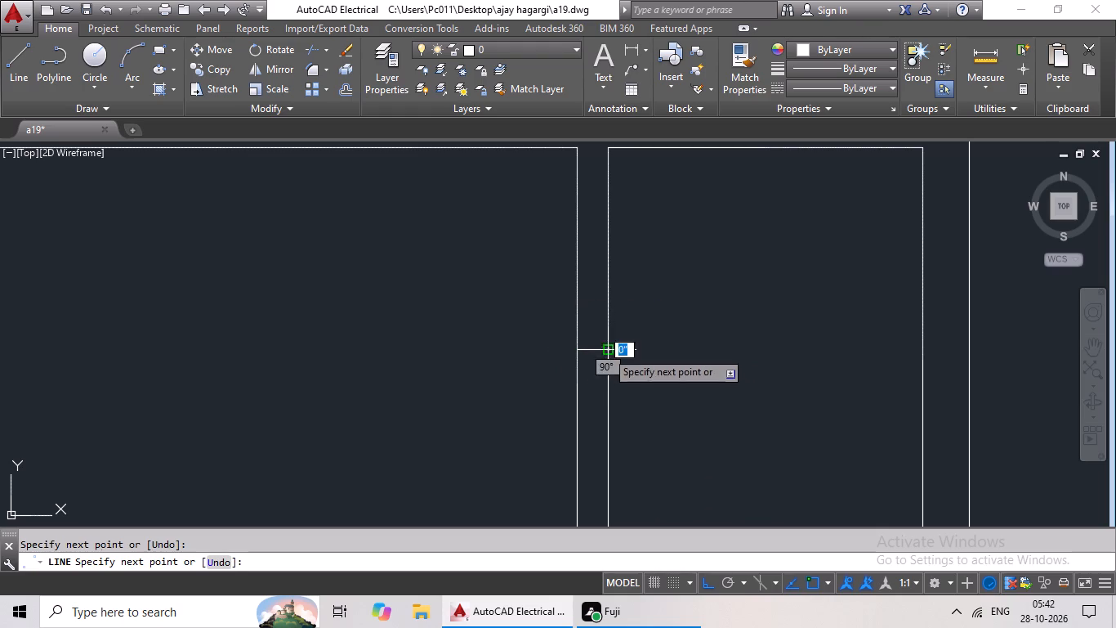
pyautogui.scroll(-2, 688, 330)
pyautogui.press('Escape')
pyautogui.press('Escape')
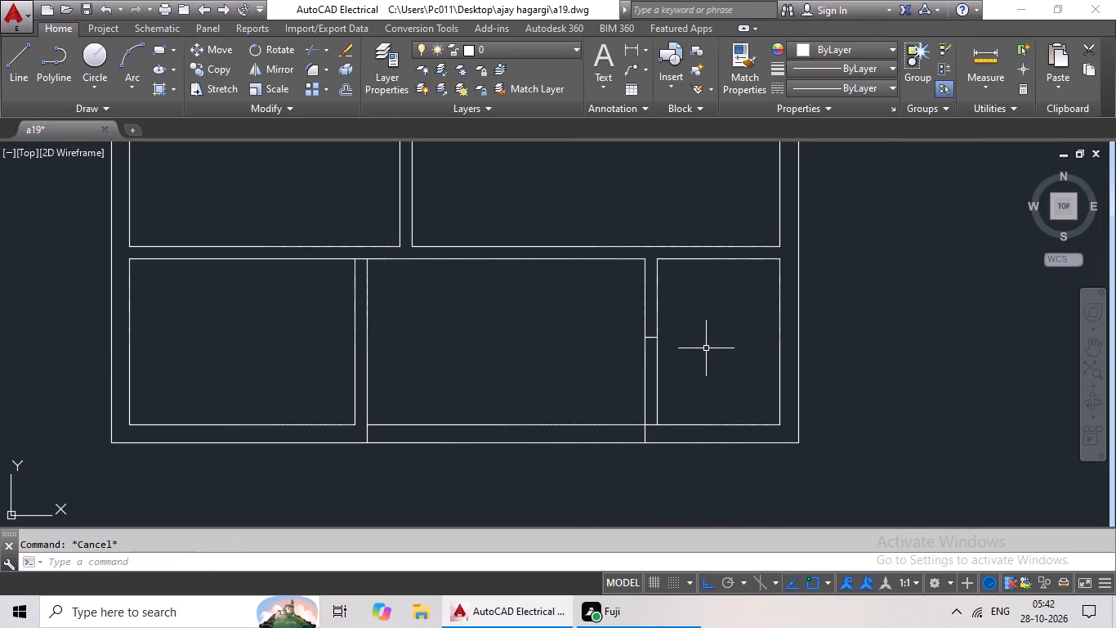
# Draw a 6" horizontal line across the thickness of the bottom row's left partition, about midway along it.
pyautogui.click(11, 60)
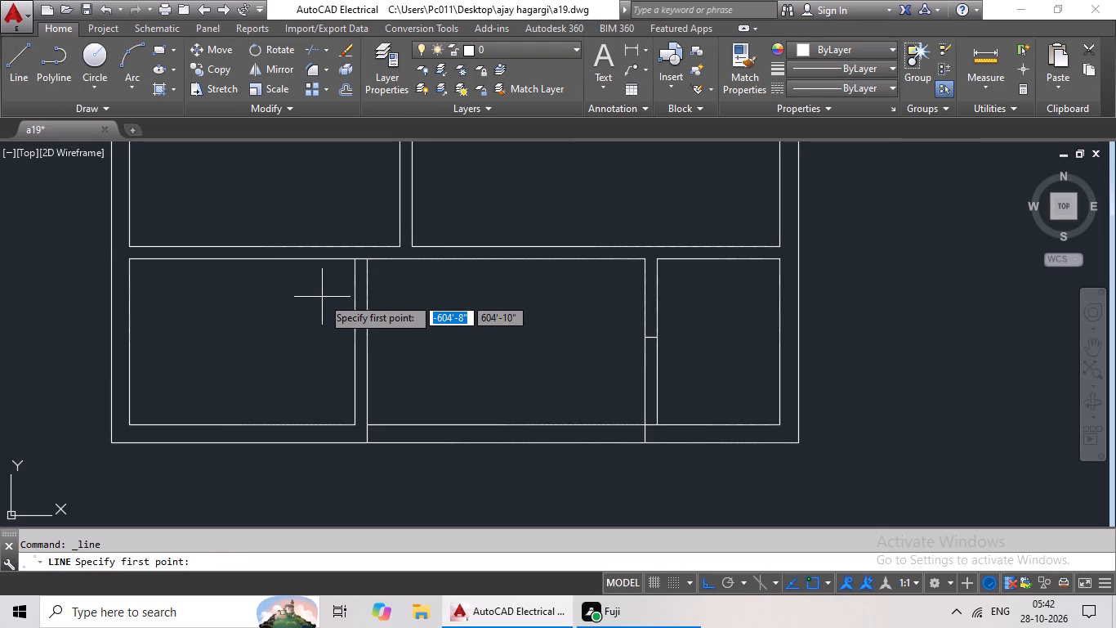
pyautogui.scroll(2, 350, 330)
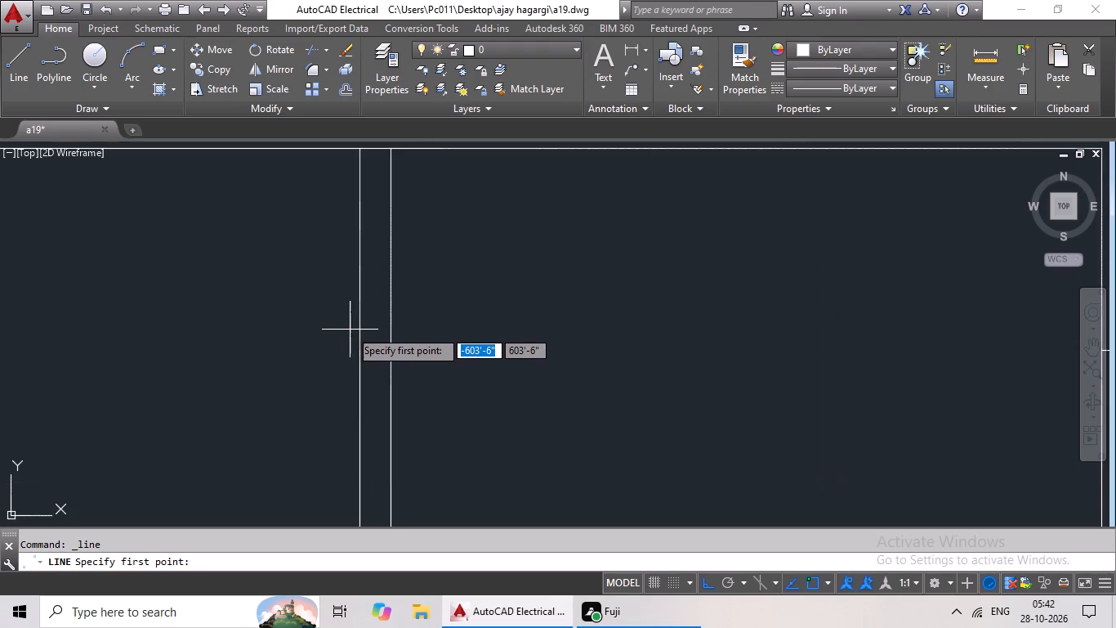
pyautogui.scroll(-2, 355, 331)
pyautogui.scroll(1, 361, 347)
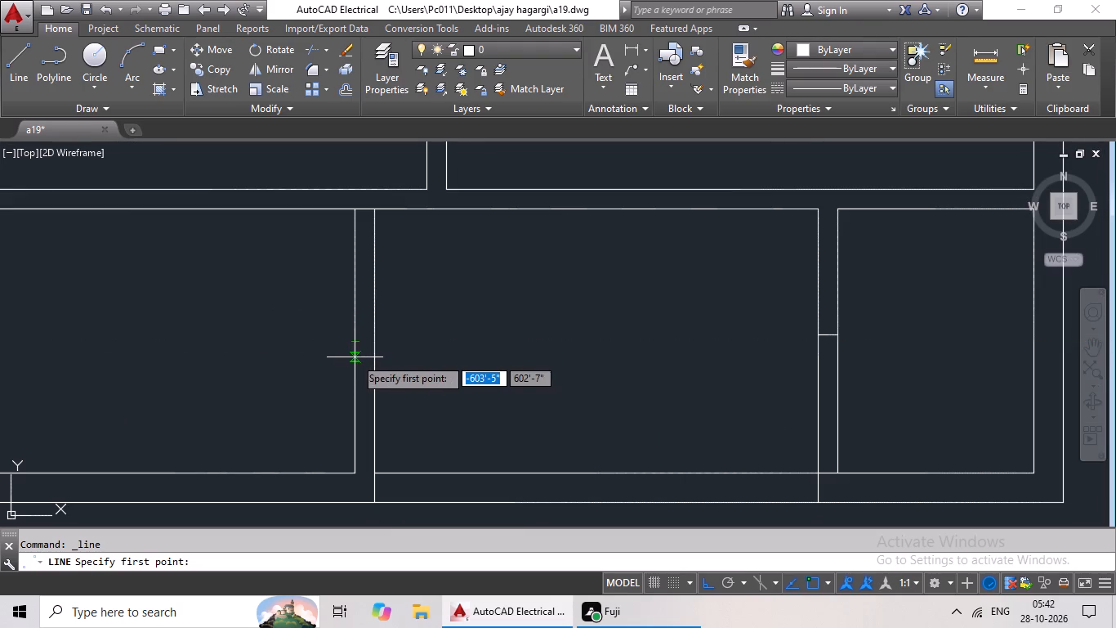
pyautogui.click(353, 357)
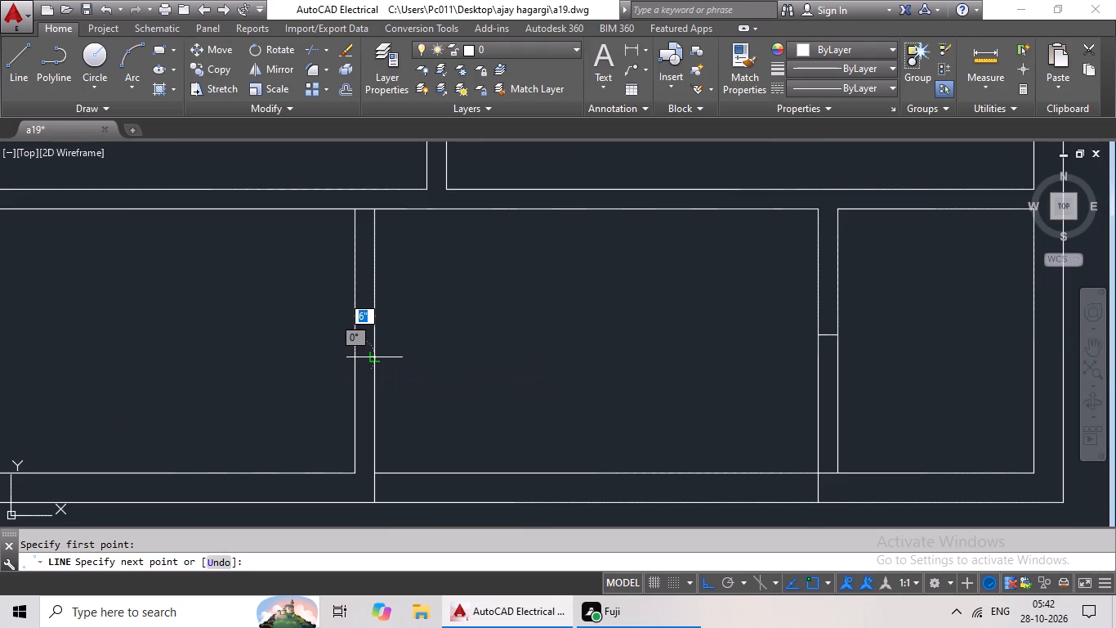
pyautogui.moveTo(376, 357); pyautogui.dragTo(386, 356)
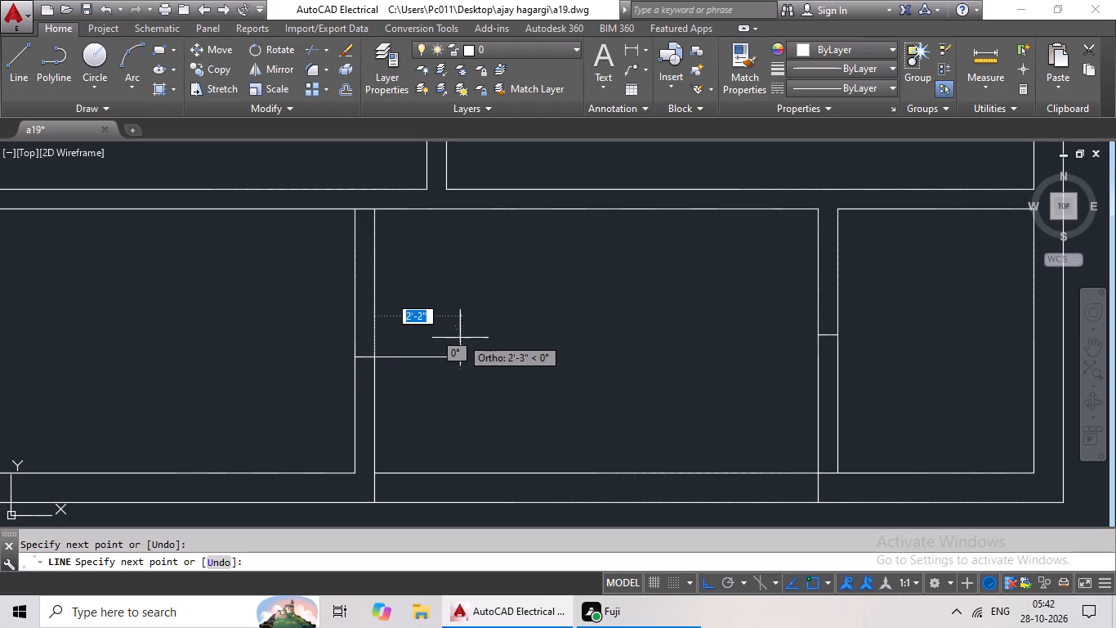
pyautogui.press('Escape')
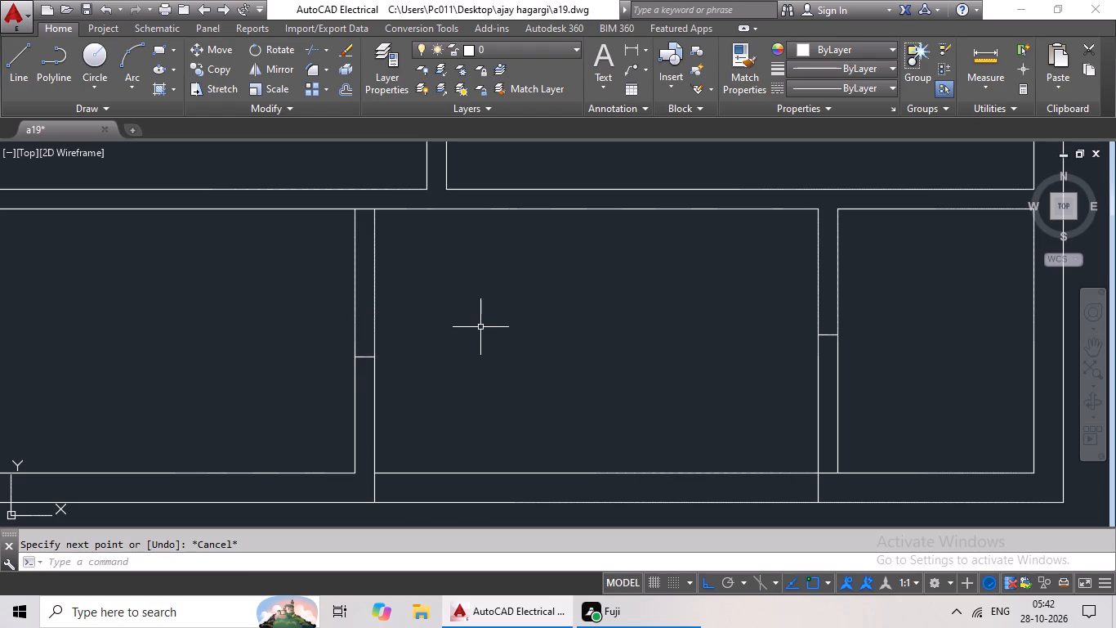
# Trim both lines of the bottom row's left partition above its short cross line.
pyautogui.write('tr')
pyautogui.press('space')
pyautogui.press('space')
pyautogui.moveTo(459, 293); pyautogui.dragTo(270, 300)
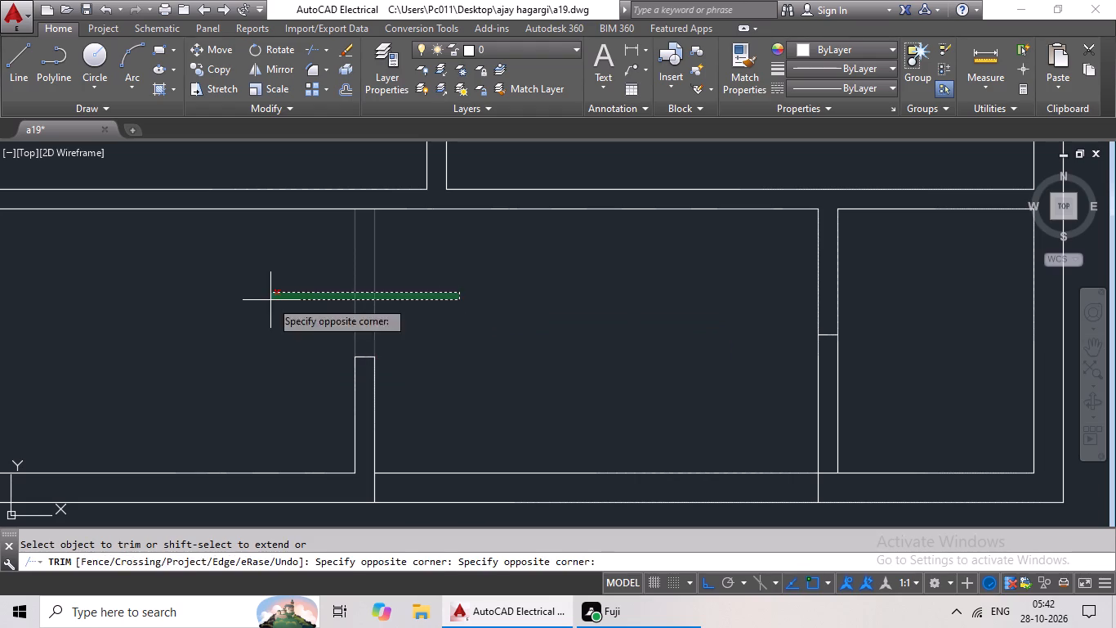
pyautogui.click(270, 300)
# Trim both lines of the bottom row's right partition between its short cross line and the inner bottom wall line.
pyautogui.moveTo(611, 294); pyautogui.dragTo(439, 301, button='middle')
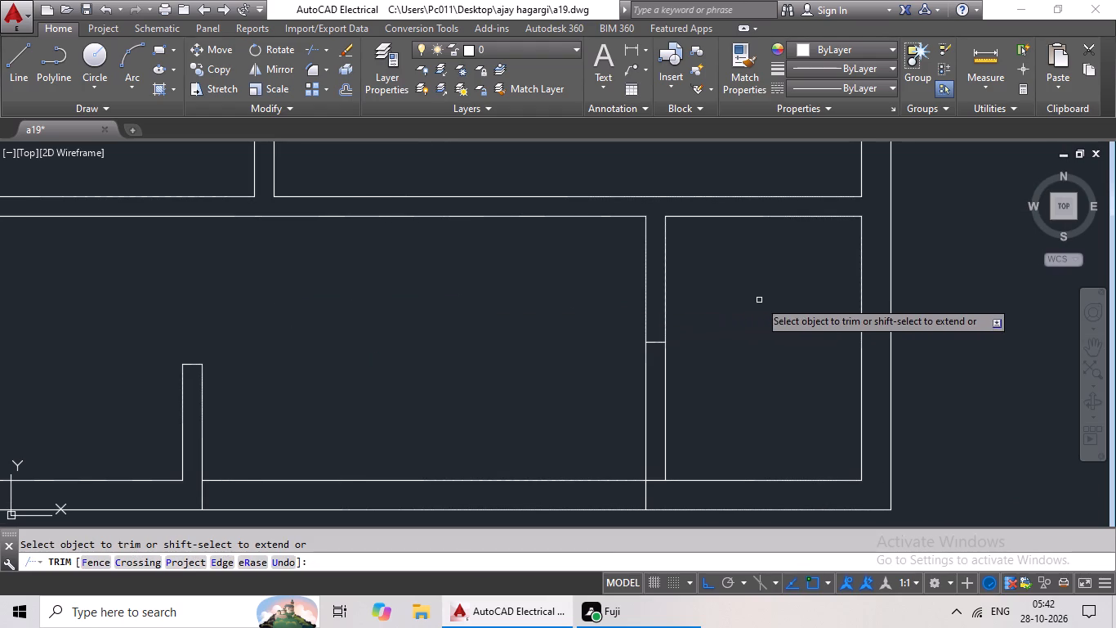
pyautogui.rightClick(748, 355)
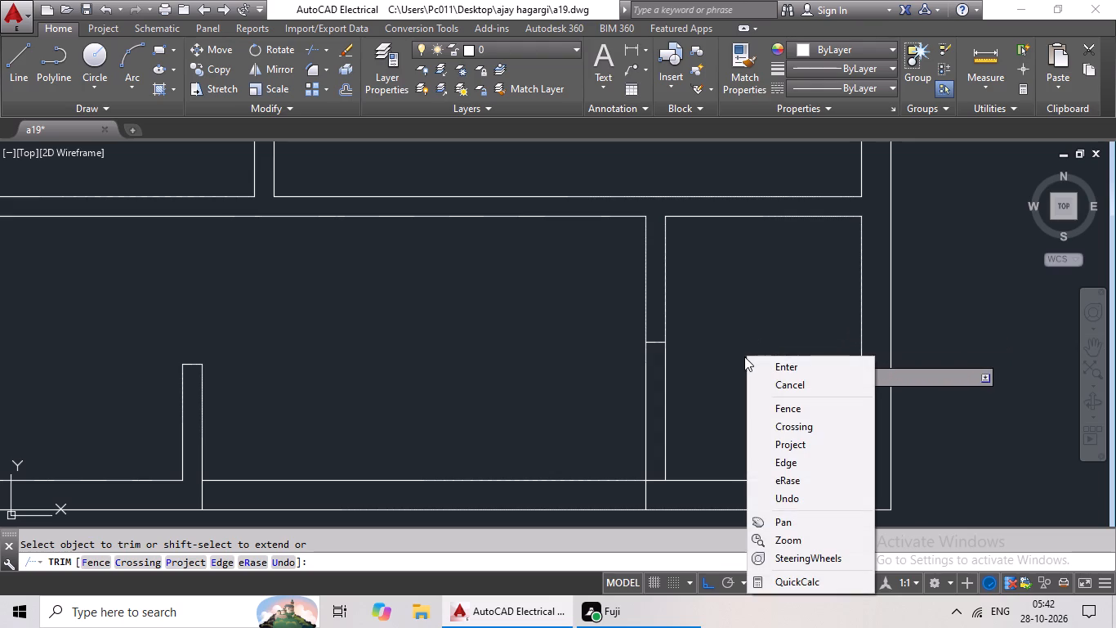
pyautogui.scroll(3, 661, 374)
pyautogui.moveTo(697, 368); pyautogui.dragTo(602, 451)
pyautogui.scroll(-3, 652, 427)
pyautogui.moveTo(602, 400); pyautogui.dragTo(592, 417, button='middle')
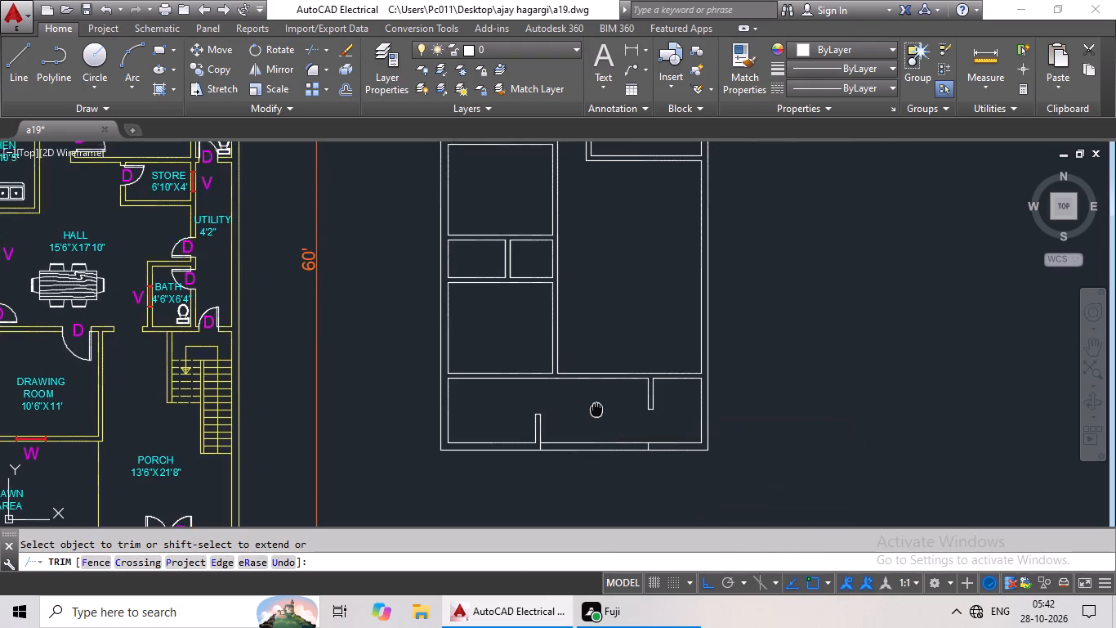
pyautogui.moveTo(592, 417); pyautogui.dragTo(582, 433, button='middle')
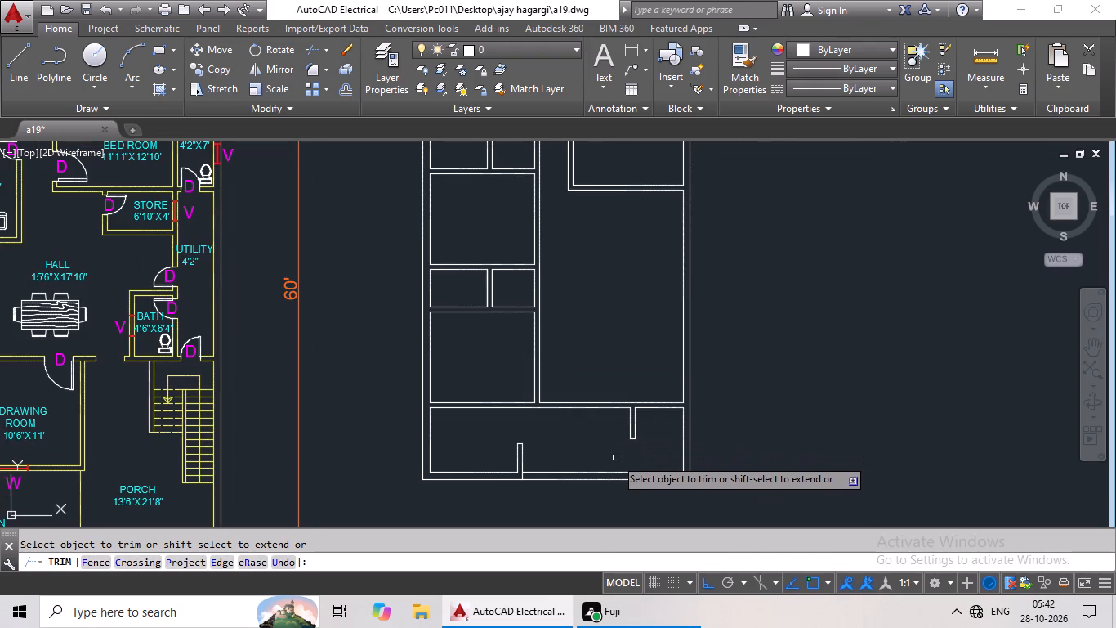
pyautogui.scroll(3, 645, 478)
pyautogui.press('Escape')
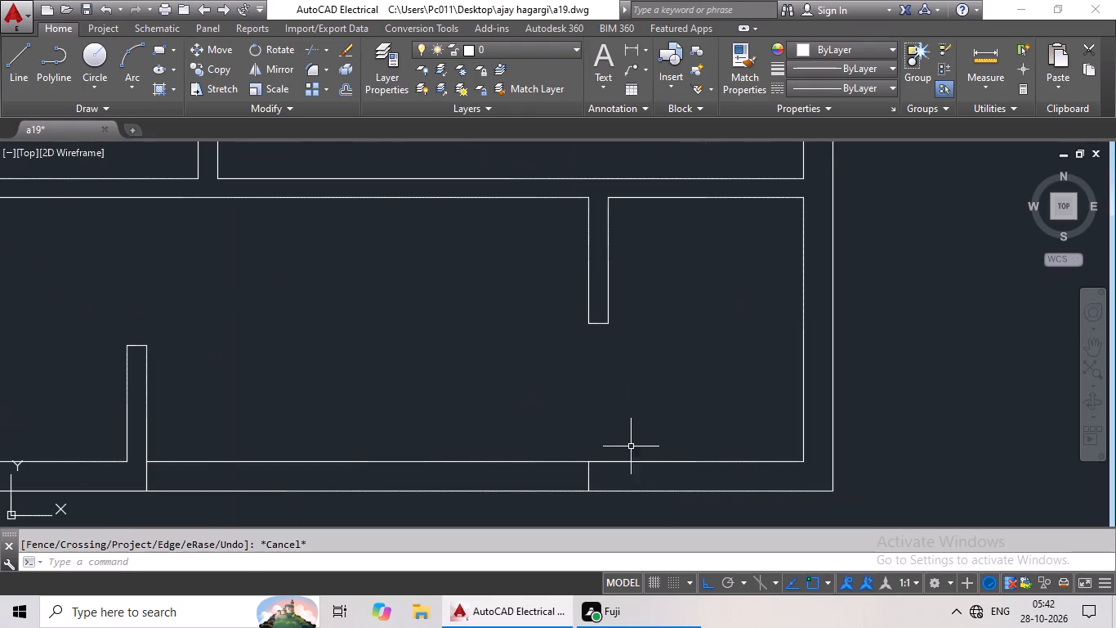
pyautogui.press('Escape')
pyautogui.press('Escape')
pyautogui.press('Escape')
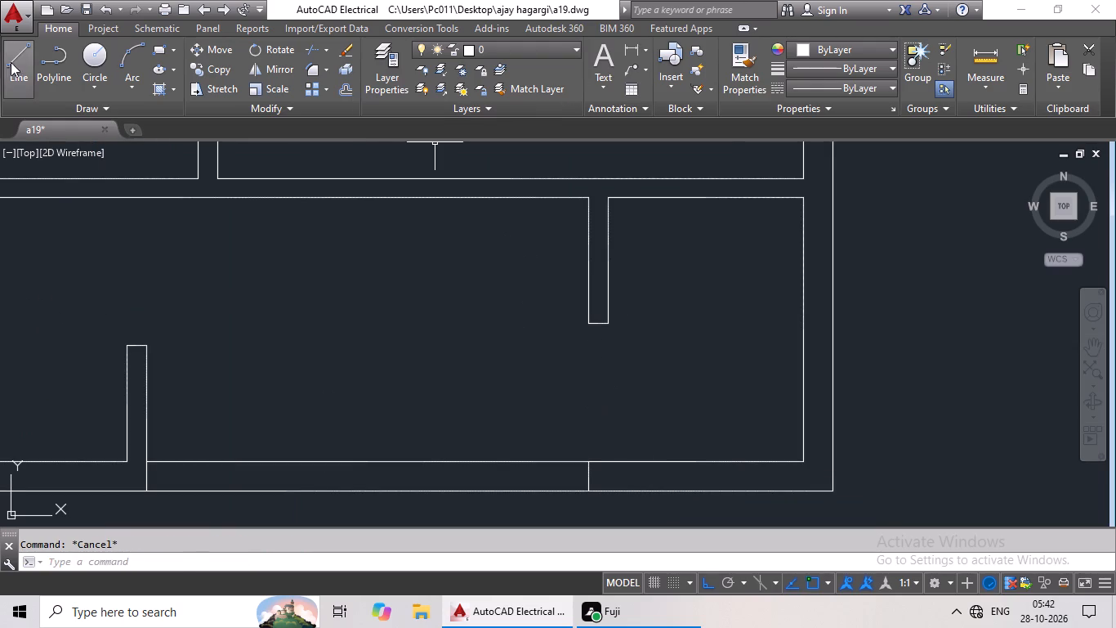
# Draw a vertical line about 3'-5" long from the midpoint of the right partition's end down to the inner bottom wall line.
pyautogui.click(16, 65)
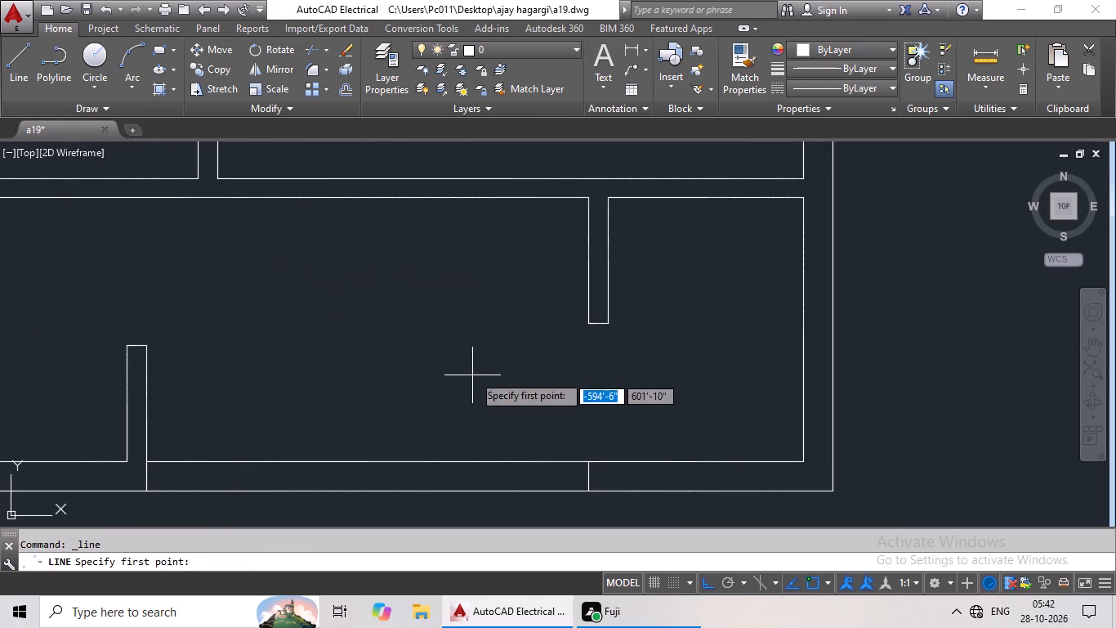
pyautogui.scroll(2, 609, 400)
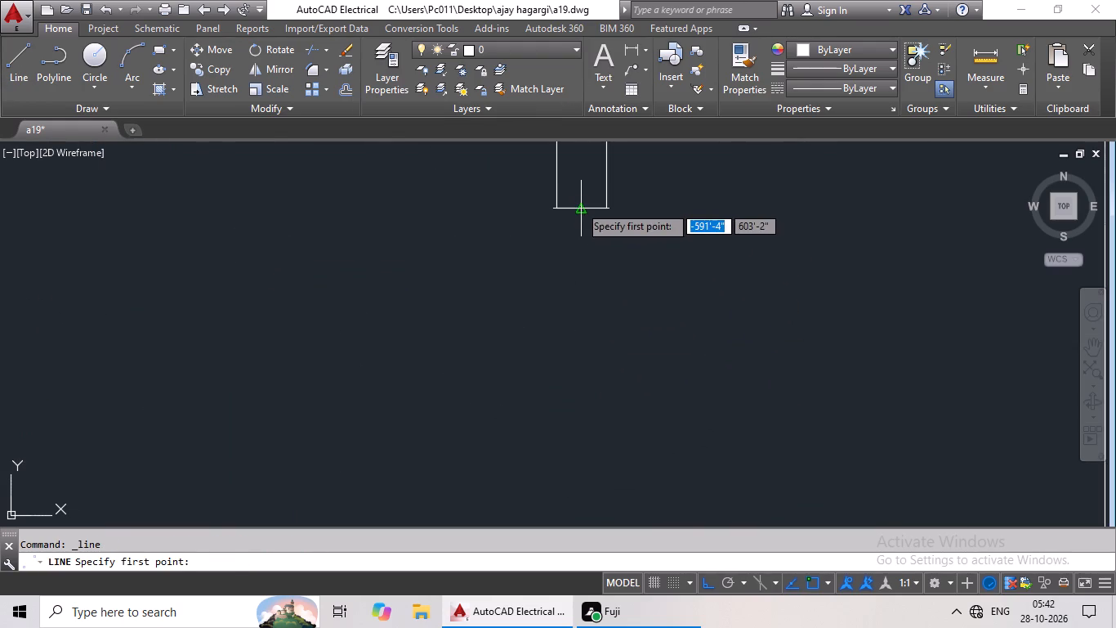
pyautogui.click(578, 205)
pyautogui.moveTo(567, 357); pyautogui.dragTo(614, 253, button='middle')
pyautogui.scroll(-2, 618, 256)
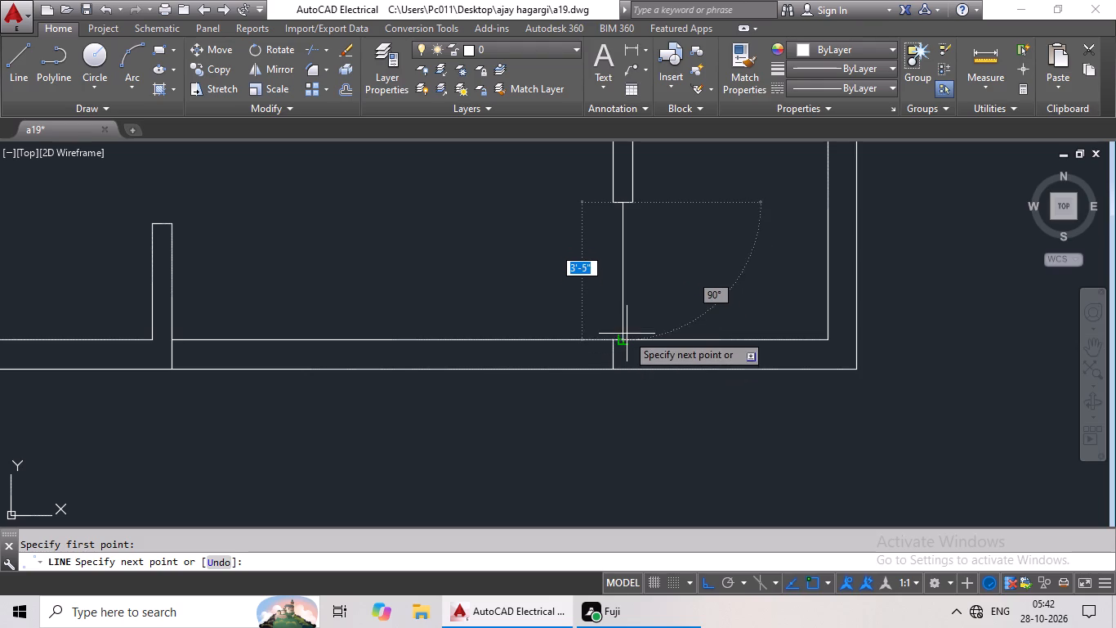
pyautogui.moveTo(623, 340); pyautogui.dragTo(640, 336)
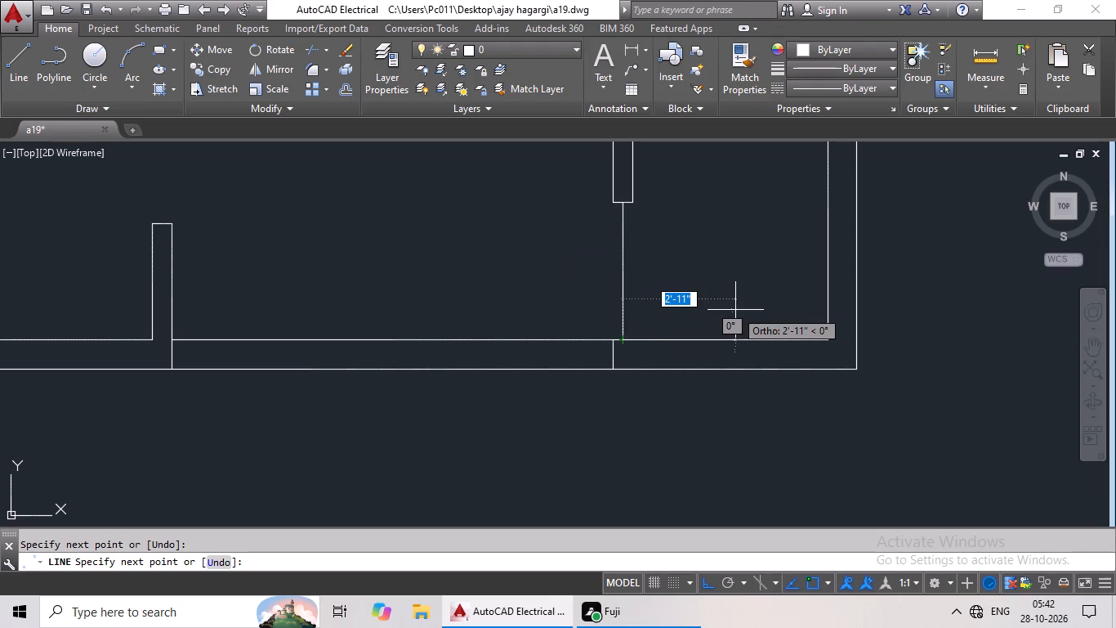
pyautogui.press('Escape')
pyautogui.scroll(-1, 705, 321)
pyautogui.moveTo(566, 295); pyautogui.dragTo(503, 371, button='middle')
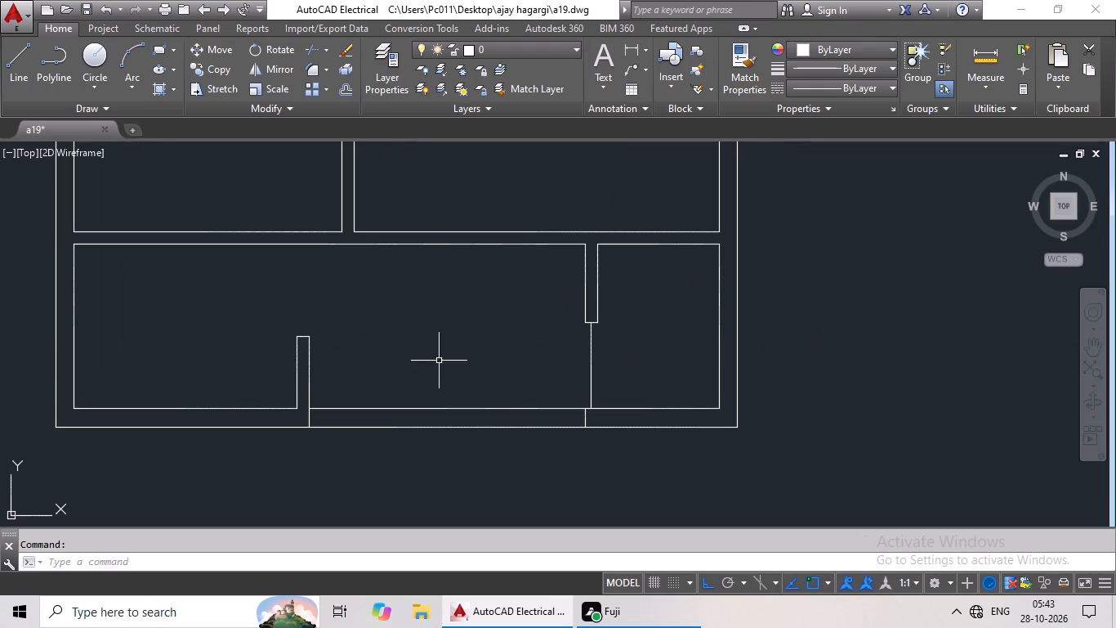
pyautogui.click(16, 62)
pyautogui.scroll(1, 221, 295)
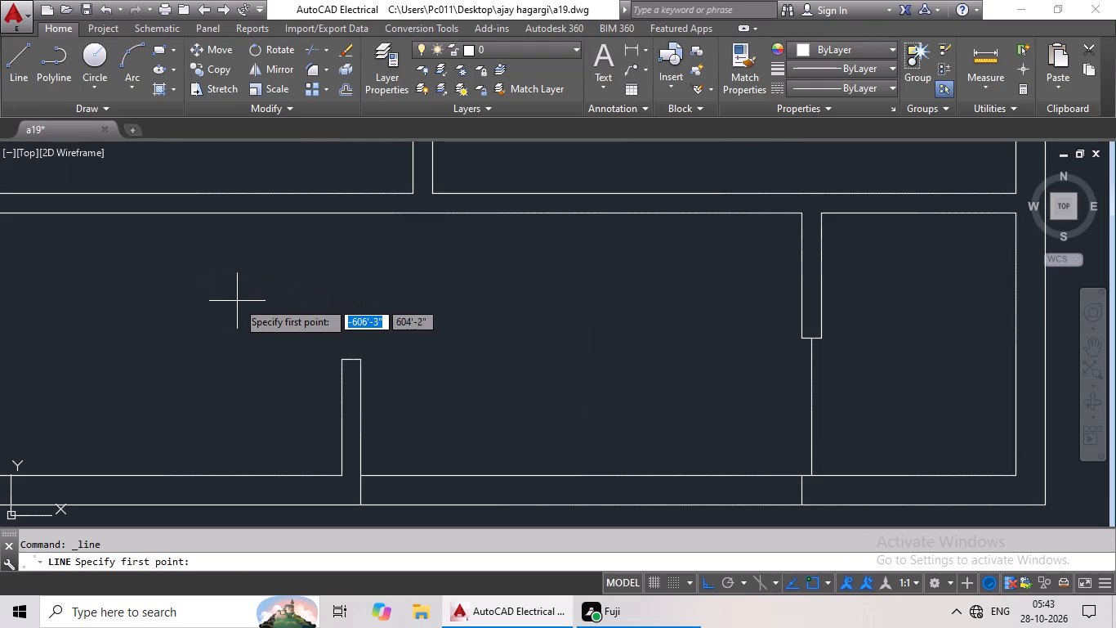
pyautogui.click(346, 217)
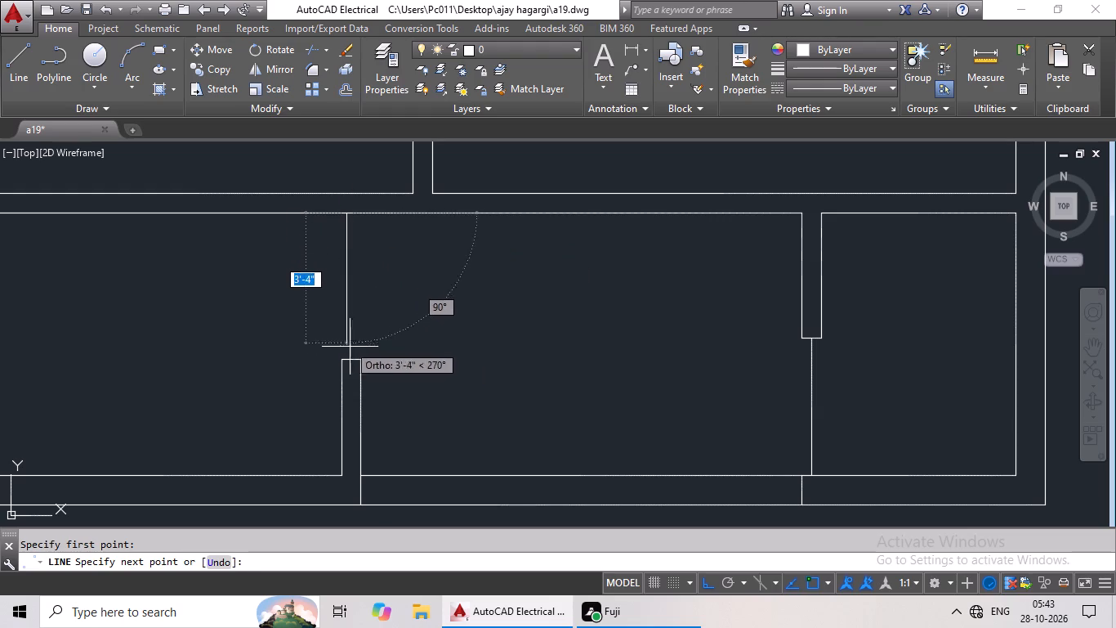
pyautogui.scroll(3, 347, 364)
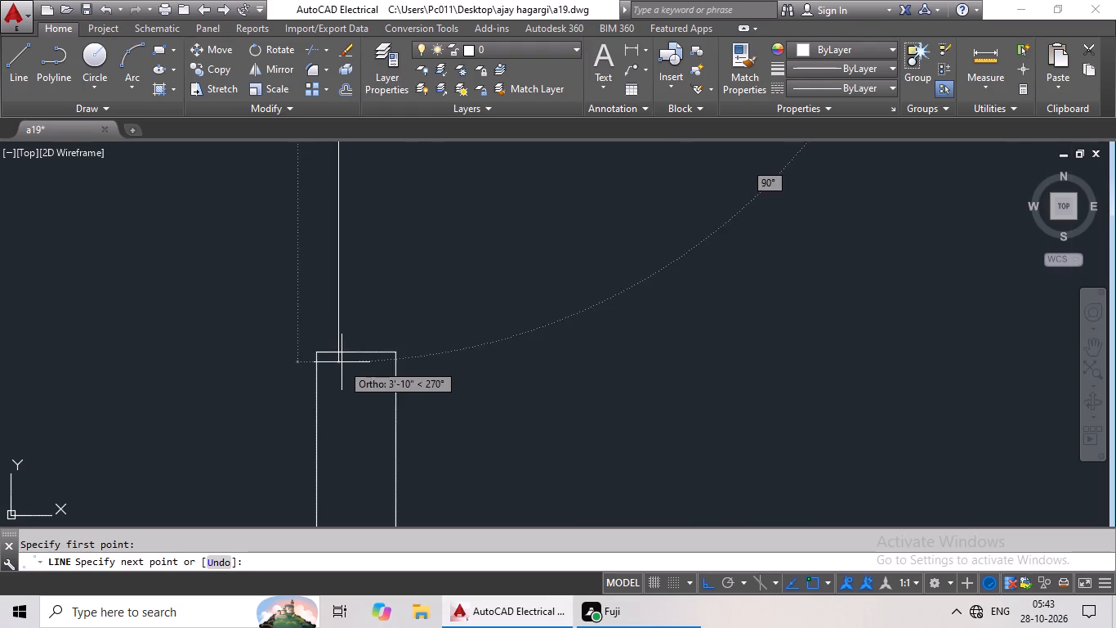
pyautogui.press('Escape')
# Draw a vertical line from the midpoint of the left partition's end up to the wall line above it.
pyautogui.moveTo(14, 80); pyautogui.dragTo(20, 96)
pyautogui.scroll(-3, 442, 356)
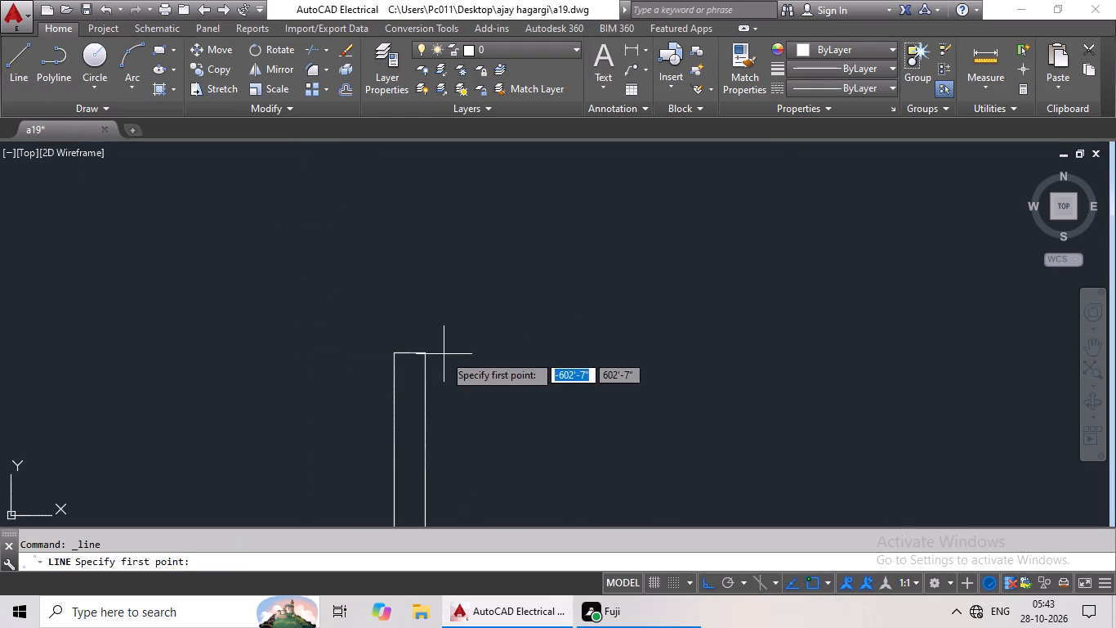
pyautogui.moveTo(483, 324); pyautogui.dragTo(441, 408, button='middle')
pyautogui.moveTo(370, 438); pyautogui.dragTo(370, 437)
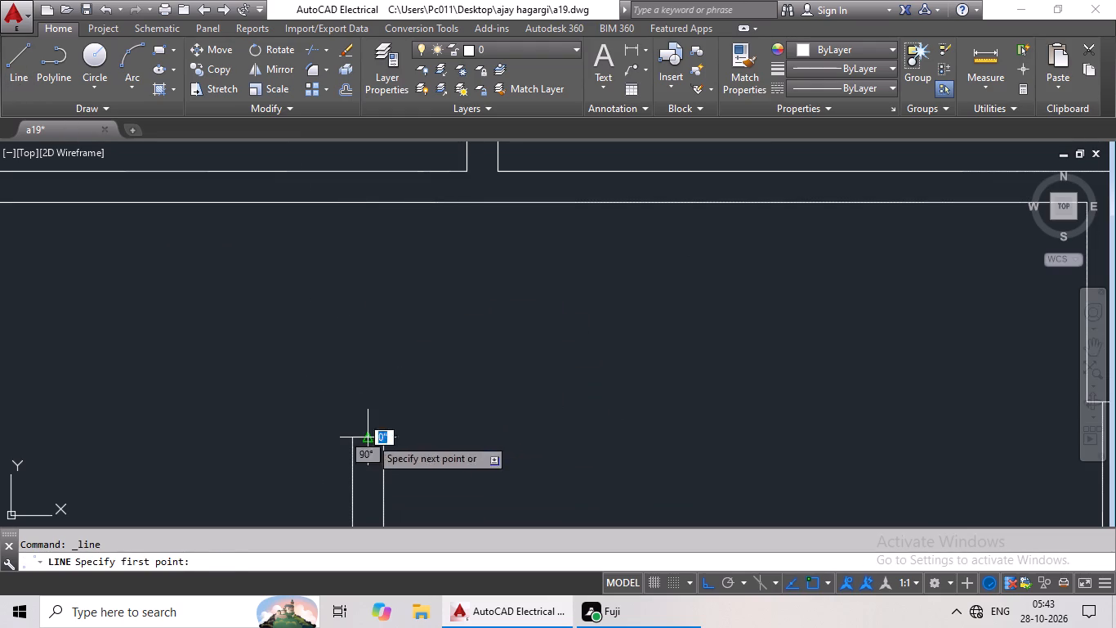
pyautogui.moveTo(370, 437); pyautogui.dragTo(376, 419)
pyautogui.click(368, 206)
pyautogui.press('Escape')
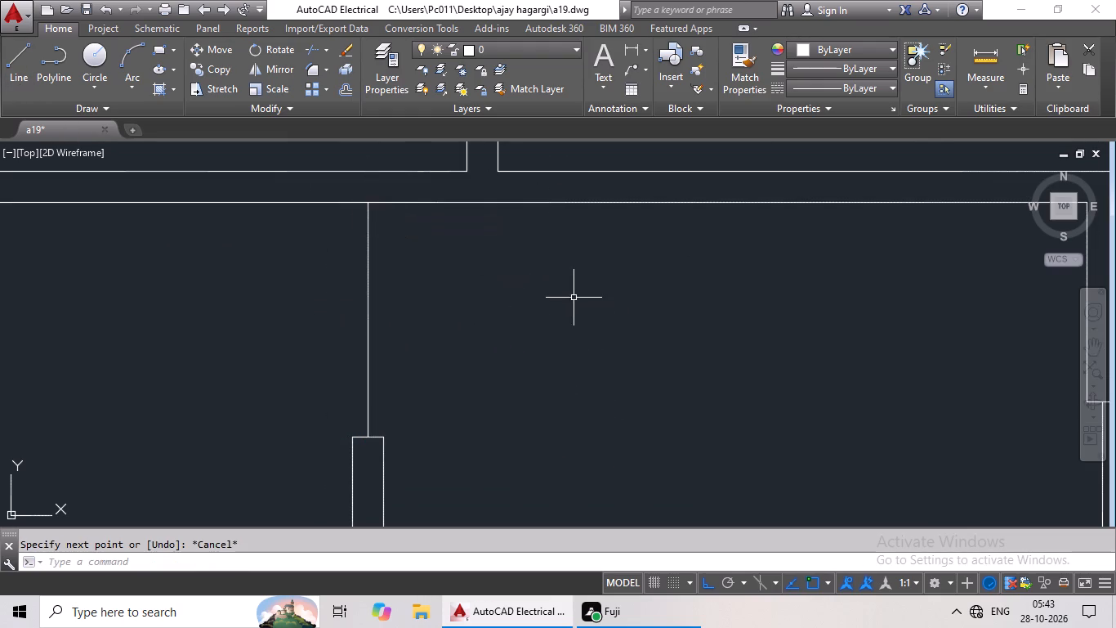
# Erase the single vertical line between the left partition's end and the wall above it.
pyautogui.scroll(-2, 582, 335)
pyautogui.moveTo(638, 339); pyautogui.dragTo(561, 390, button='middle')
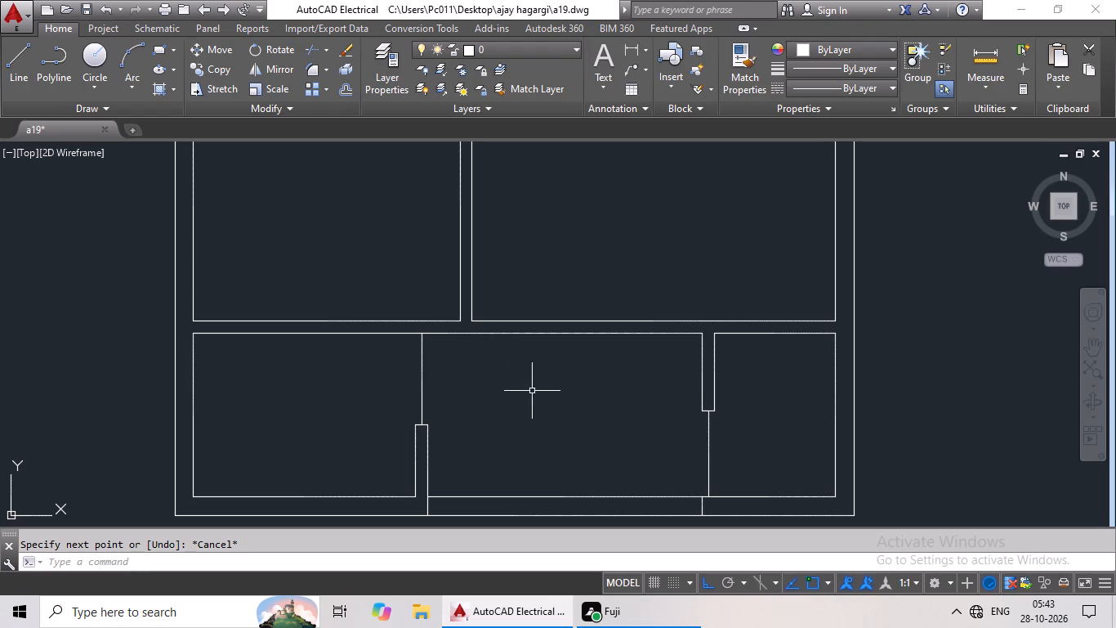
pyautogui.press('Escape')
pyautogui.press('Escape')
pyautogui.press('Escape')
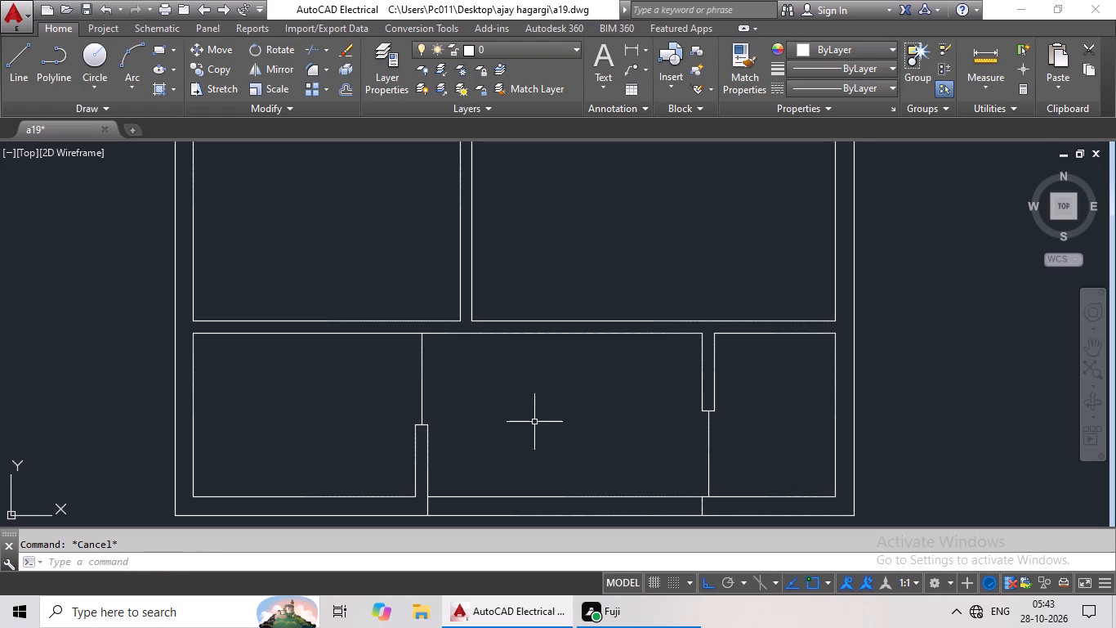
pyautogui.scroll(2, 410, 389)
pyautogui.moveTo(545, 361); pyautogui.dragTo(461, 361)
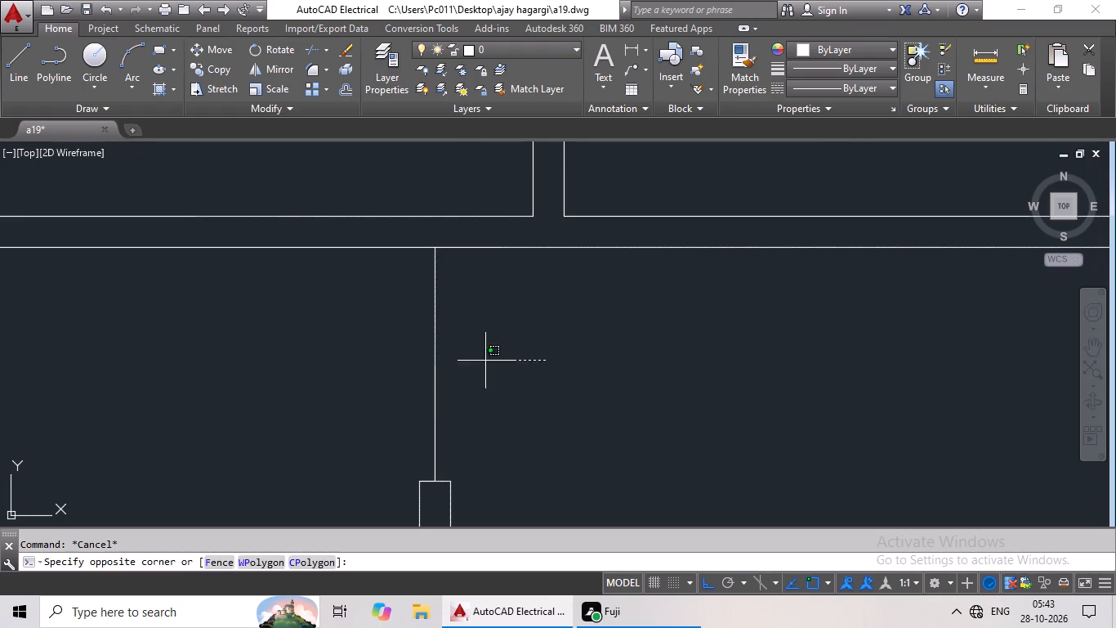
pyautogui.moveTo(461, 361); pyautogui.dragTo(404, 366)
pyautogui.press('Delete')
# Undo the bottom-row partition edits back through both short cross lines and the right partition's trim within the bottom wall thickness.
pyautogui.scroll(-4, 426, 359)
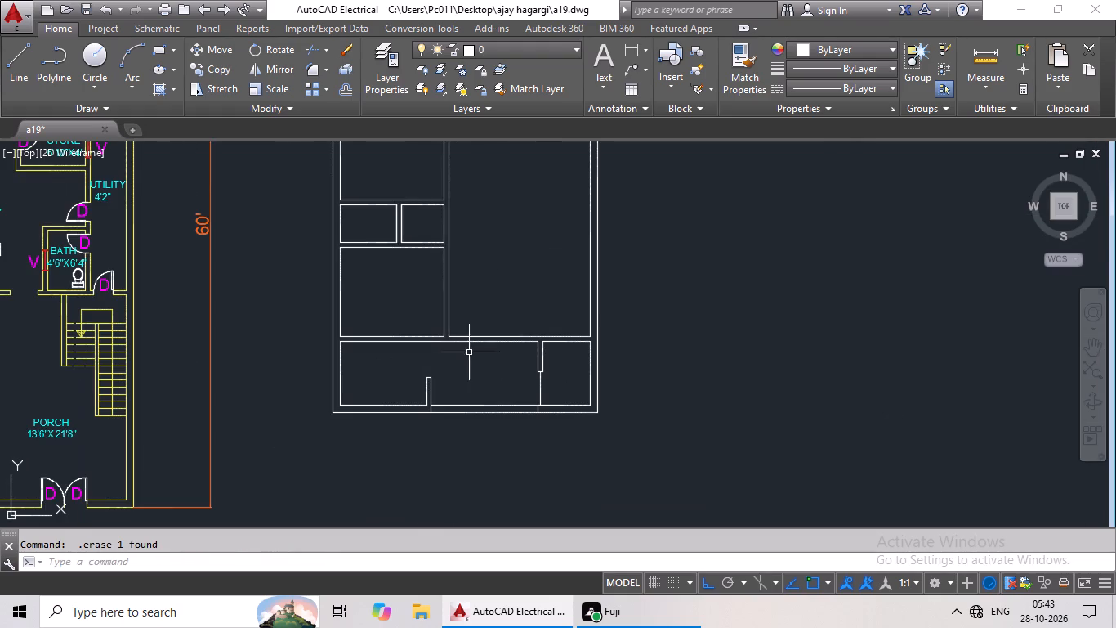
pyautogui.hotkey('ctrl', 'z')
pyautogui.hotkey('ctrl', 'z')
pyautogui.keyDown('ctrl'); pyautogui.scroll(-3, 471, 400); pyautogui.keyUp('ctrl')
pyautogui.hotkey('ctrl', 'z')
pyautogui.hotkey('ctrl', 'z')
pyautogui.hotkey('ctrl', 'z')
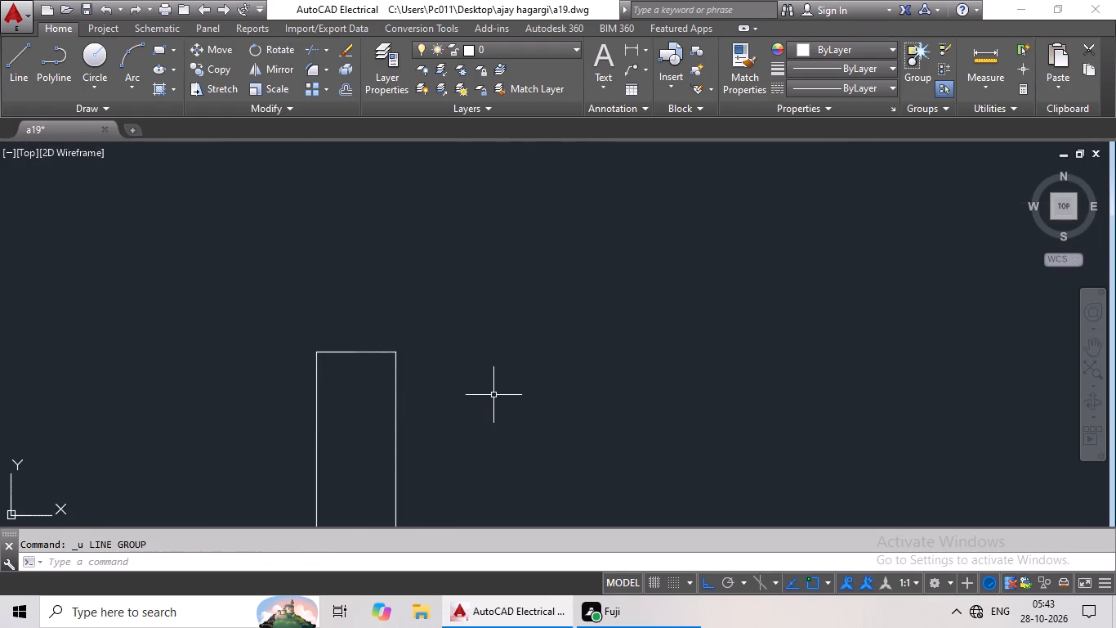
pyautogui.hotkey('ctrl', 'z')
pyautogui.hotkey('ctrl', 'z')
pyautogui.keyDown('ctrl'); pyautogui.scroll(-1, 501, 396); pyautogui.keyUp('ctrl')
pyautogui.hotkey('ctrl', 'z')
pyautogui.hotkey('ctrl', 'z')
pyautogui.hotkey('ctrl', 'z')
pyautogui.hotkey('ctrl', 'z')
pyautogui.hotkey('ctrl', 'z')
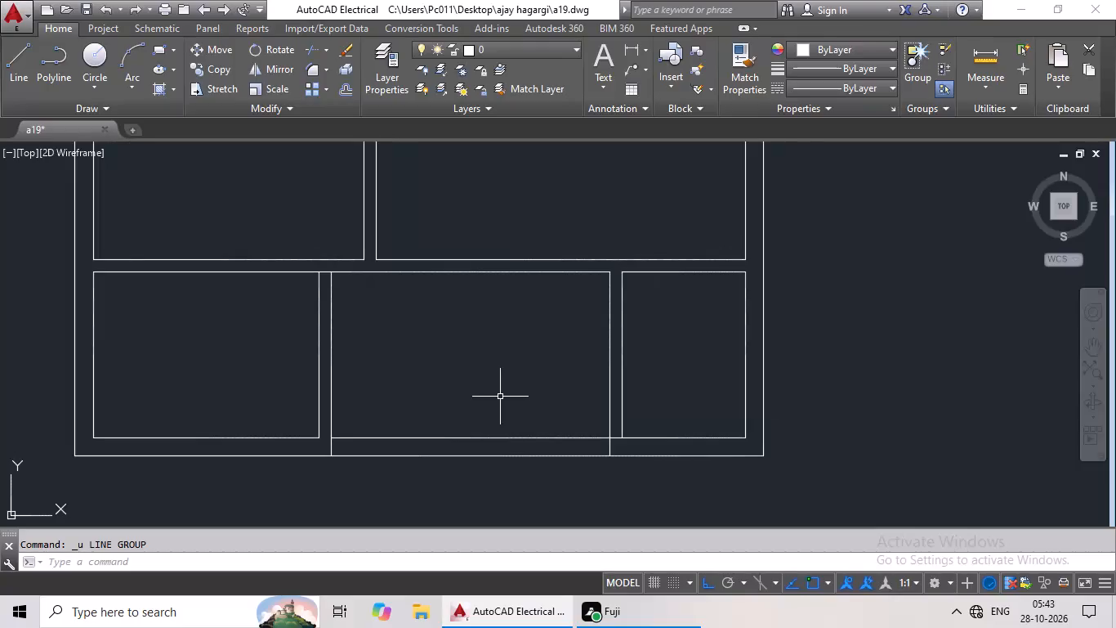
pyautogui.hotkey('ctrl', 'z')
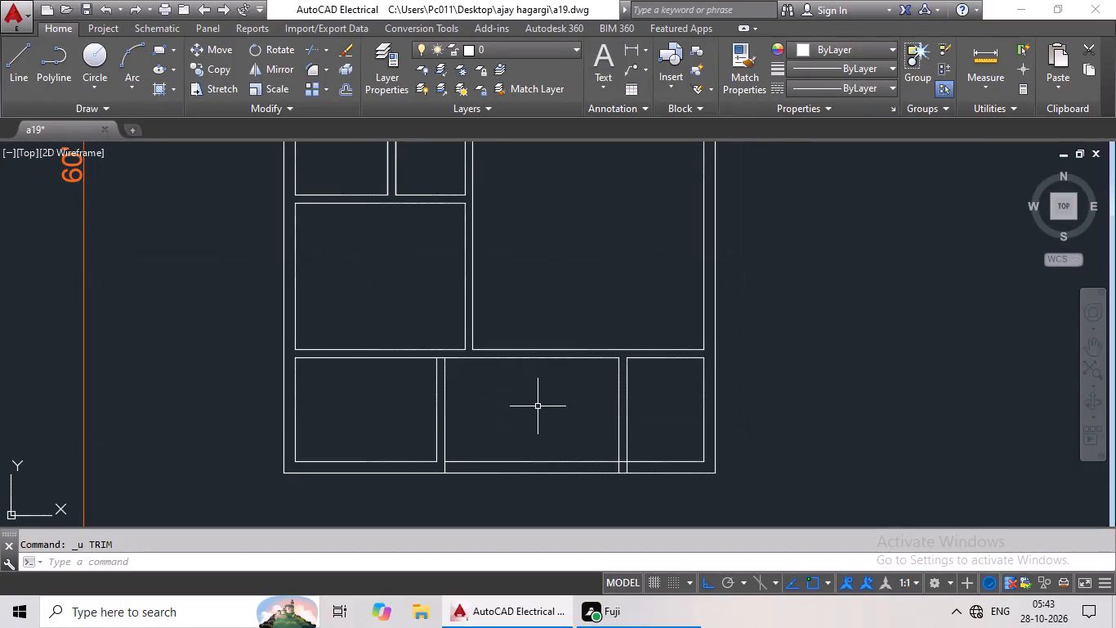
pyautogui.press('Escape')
# Trim both lines of the bottom row's right partition between the inner and outer bottom wall lines.
pyautogui.press('t')
pyautogui.press('r')
pyautogui.press('space')
pyautogui.press('space')
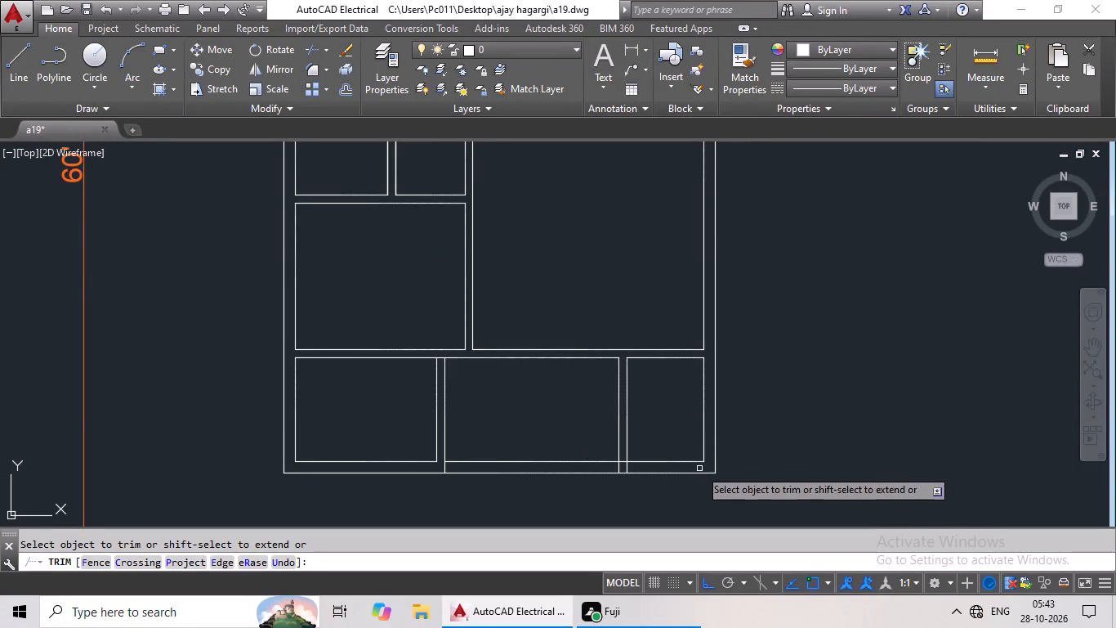
pyautogui.scroll(4, 649, 473)
pyautogui.moveTo(585, 433); pyautogui.dragTo(450, 433)
pyautogui.moveTo(447, 434); pyautogui.dragTo(440, 437)
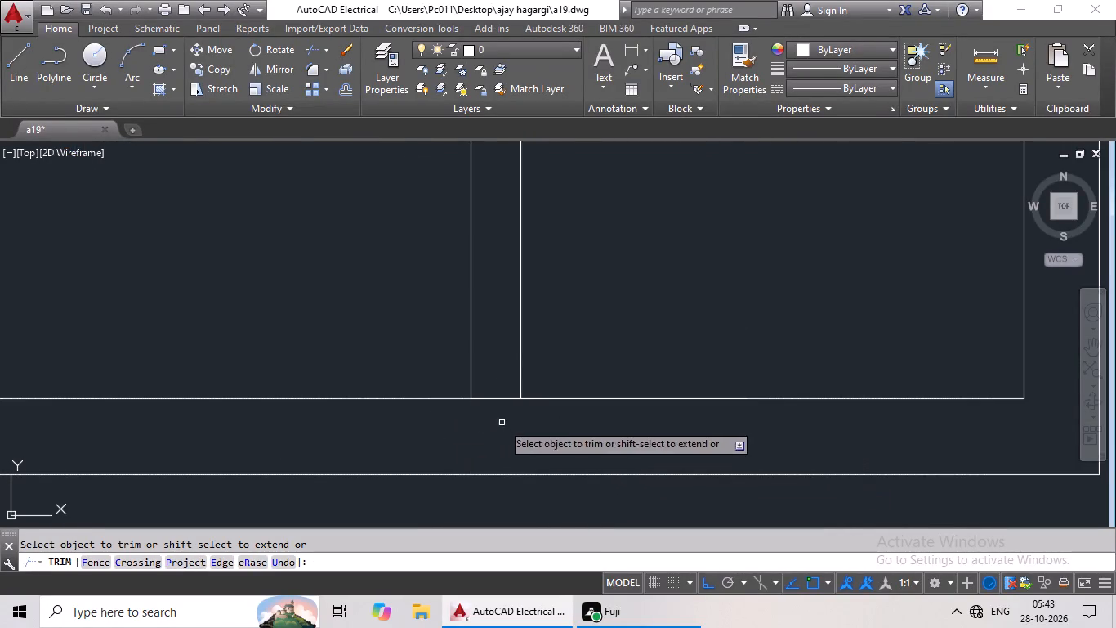
# Trim the inner bottom wall line between the right partition's lines and the left partition's leftover line inside the bottom wall.
pyautogui.moveTo(514, 363); pyautogui.dragTo(493, 409)
pyautogui.click(490, 411)
pyautogui.scroll(-3, 522, 403)
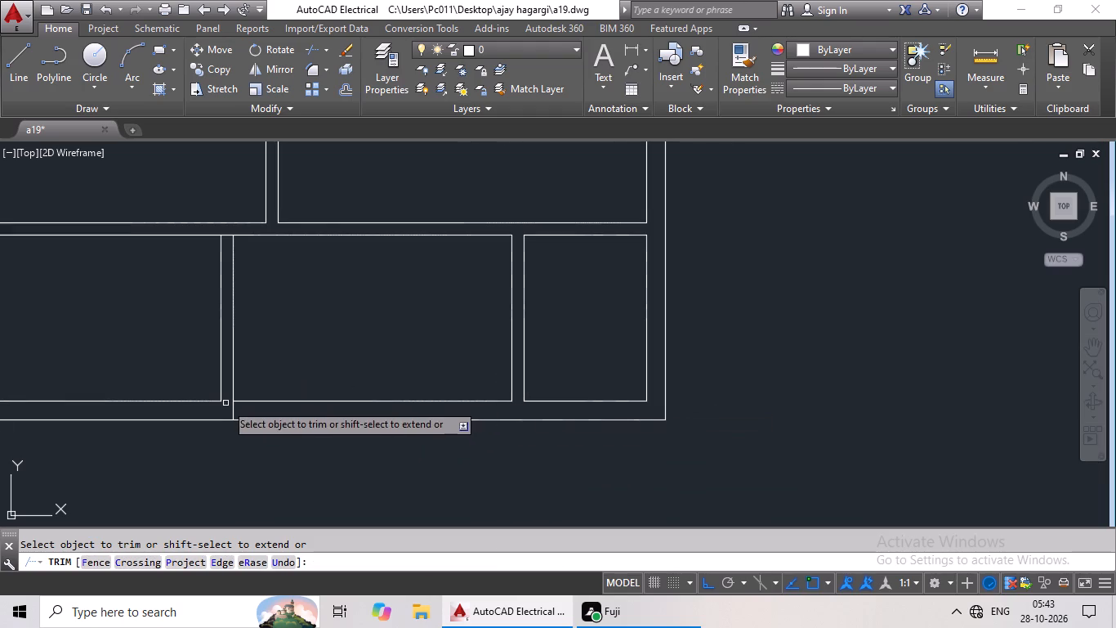
pyautogui.scroll(3, 225, 405)
pyautogui.moveTo(308, 409); pyautogui.dragTo(186, 424)
pyautogui.moveTo(186, 424); pyautogui.dragTo(201, 428)
pyautogui.scroll(-4, 409, 282)
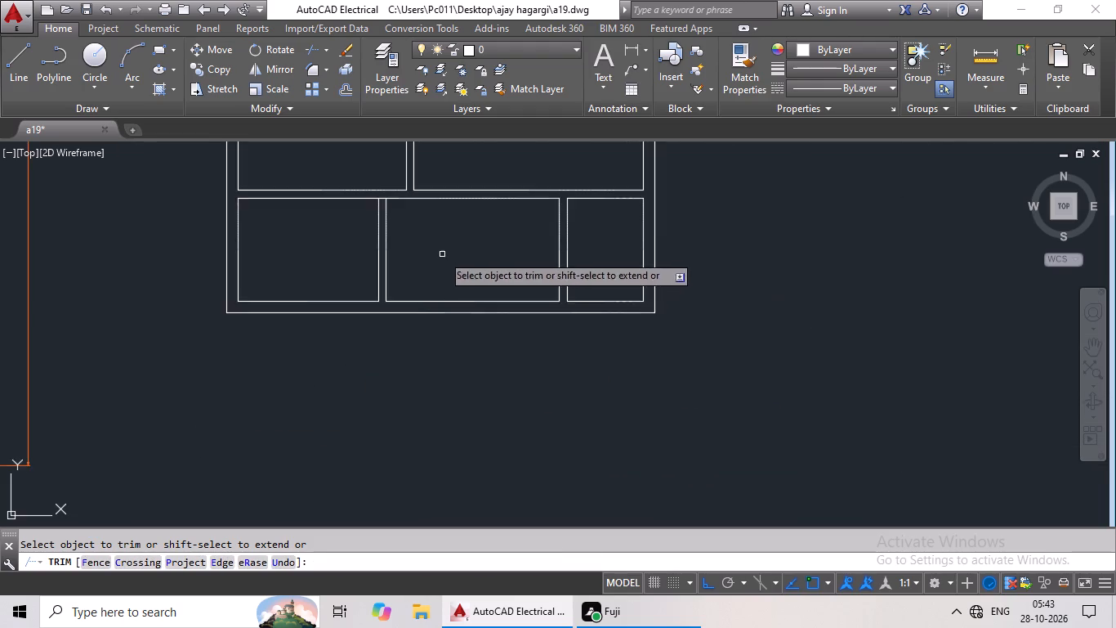
# Trim the wall line above the bottom row between the left partition's two lines to open the junction.
pyautogui.moveTo(442, 257); pyautogui.dragTo(383, 416, button='middle')
pyautogui.scroll(3, 329, 352)
pyautogui.moveTo(304, 367); pyautogui.dragTo(304, 396)
pyautogui.click(309, 370)
pyautogui.click(302, 385)
pyautogui.click(308, 371)
pyautogui.scroll(-2, 473, 388)
pyautogui.moveTo(570, 406); pyautogui.dragTo(309, 421, button='middle')
pyautogui.scroll(-1, 511, 432)
pyautogui.moveTo(412, 431); pyautogui.dragTo(645, 454, button='middle')
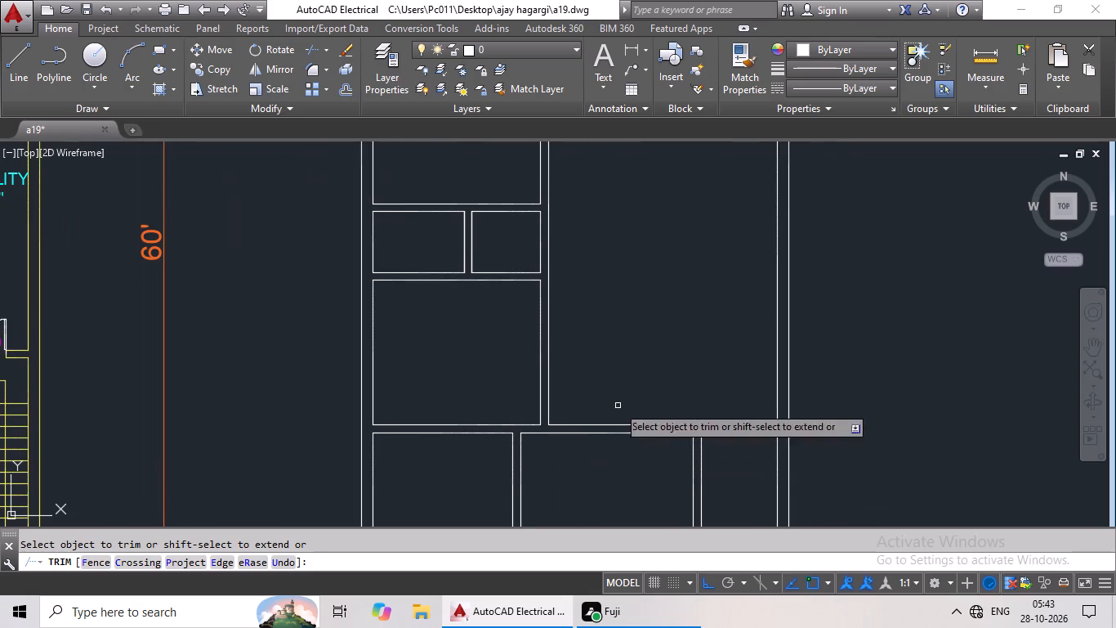
pyautogui.press('Escape')
pyautogui.scroll(-2, 648, 298)
pyautogui.moveTo(647, 282); pyautogui.dragTo(593, 399, button='middle')
pyautogui.press('Escape')
pyautogui.press('Escape')
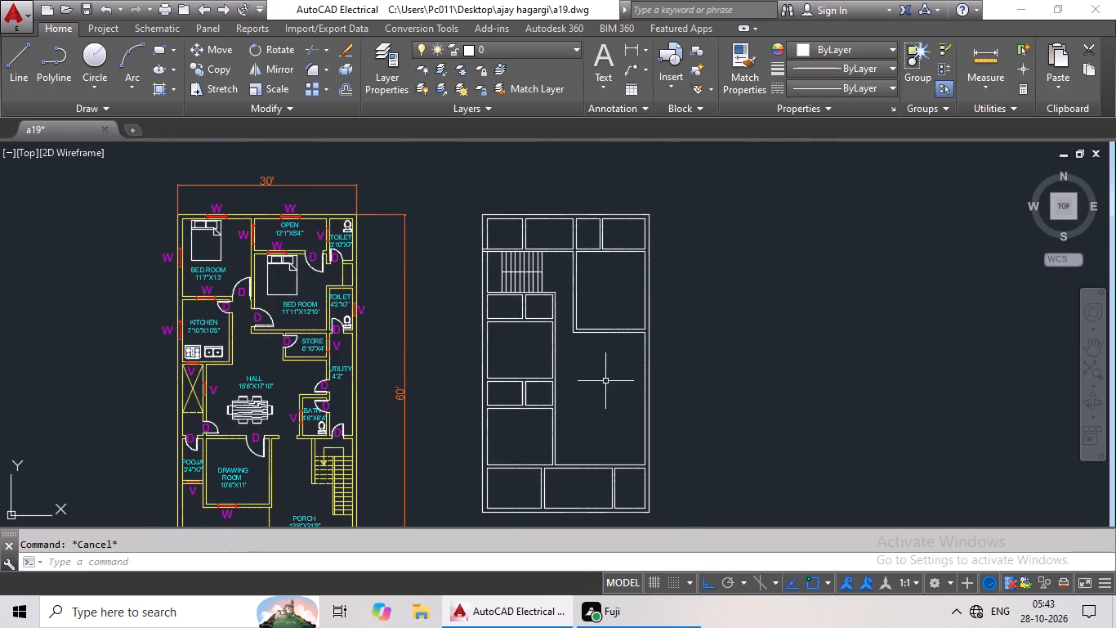
# Draw a short horizontal line across the left outer wall from the midpoint of the top-left room's wall line.
pyautogui.click(23, 75)
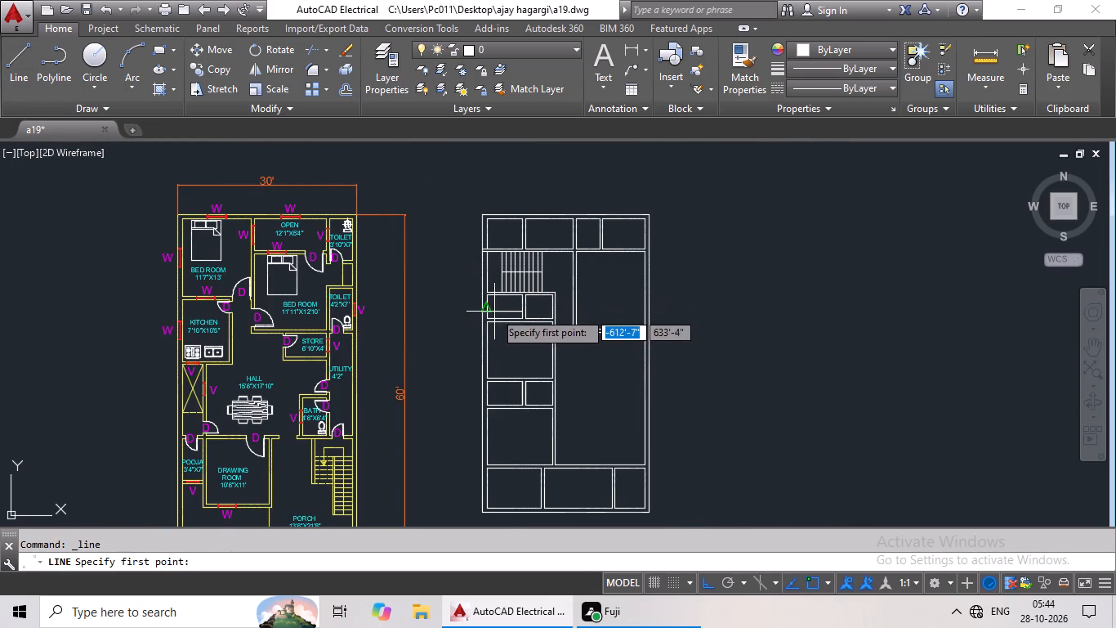
pyautogui.scroll(3, 498, 235)
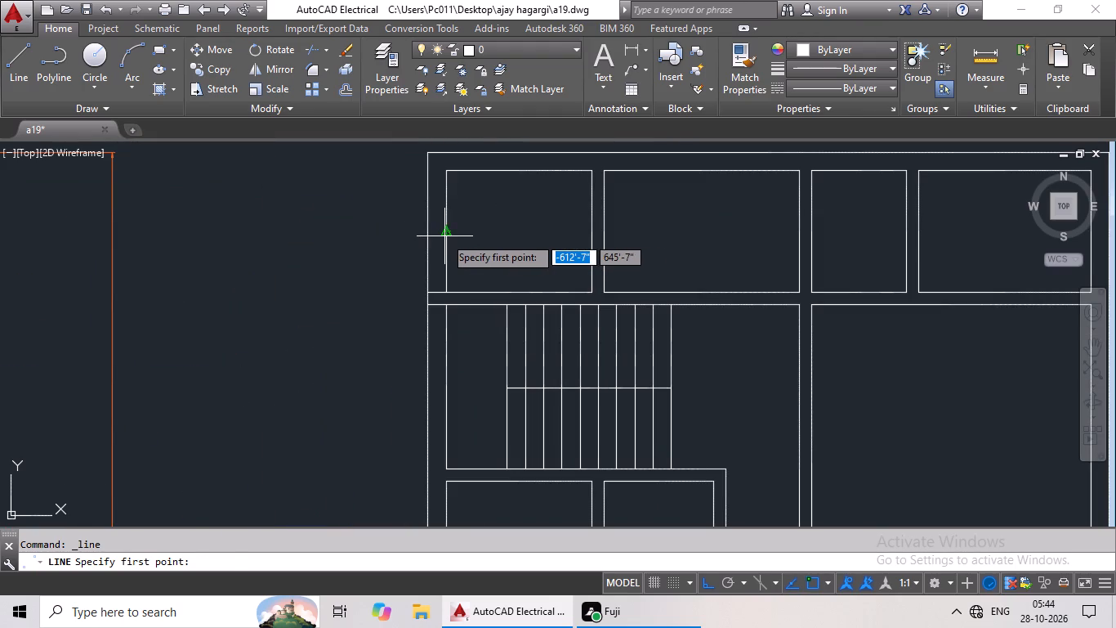
pyautogui.click(447, 231)
pyautogui.click(429, 231)
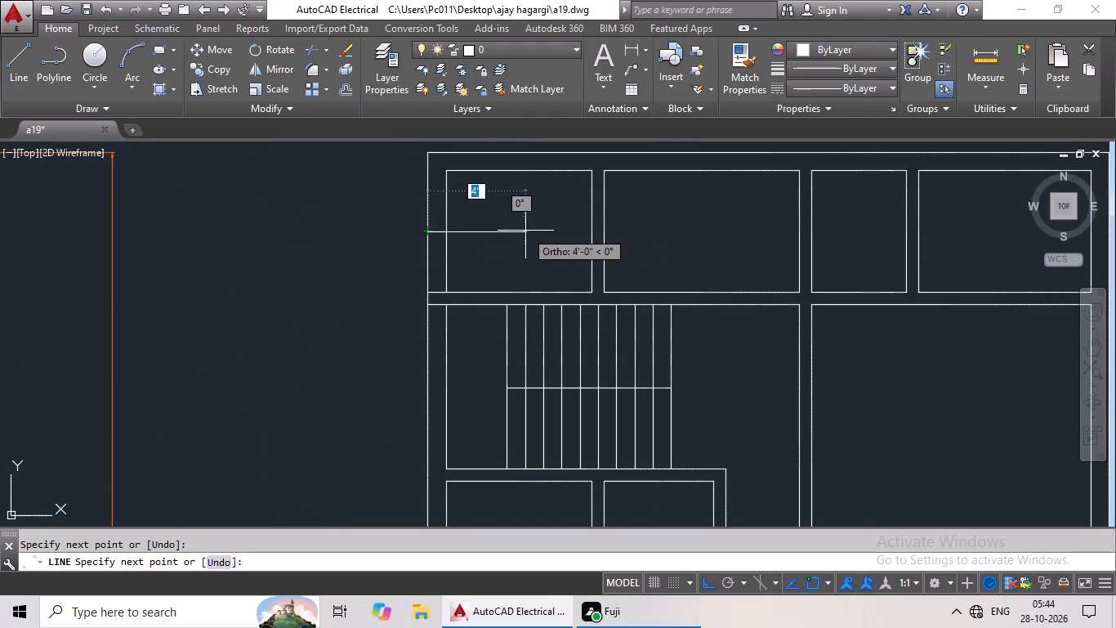
pyautogui.press('Escape')
pyautogui.press('Escape')
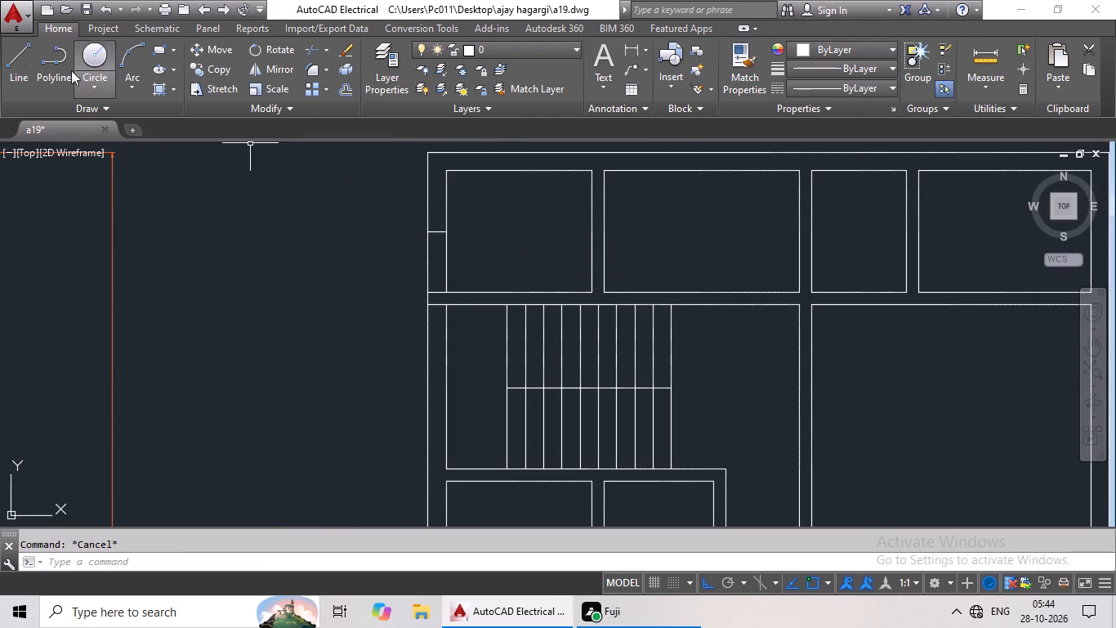
# Draw a short horizontal line across the right outer wall from the midpoint of the top-right room's wall line.
pyautogui.moveTo(13, 51); pyautogui.dragTo(26, 60)
pyautogui.scroll(-1, 550, 236)
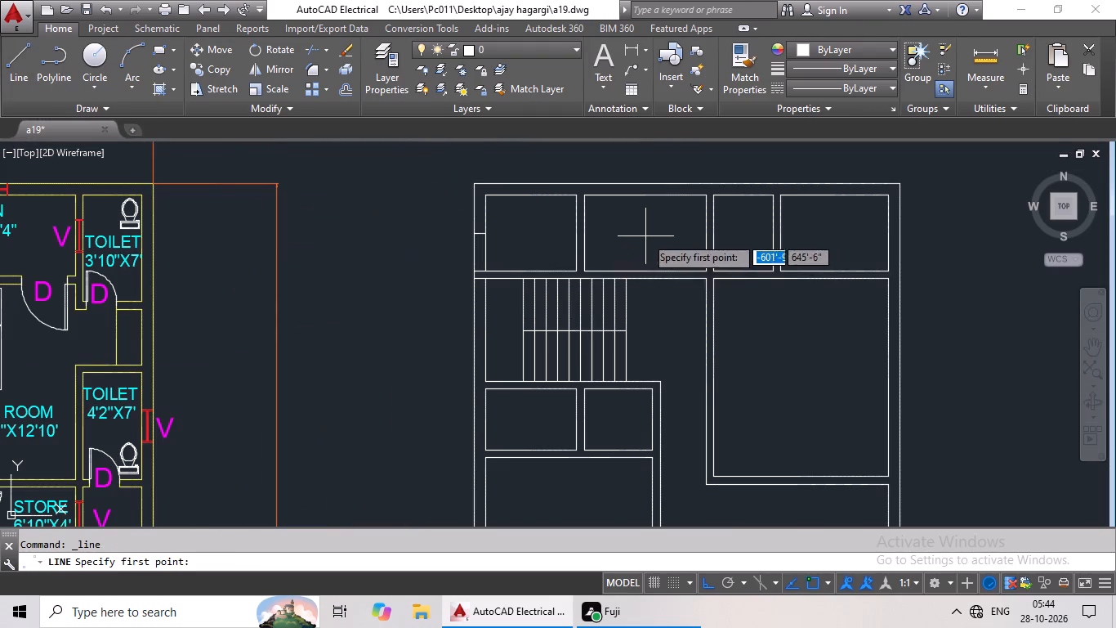
pyautogui.moveTo(636, 244); pyautogui.dragTo(487, 276, button='middle')
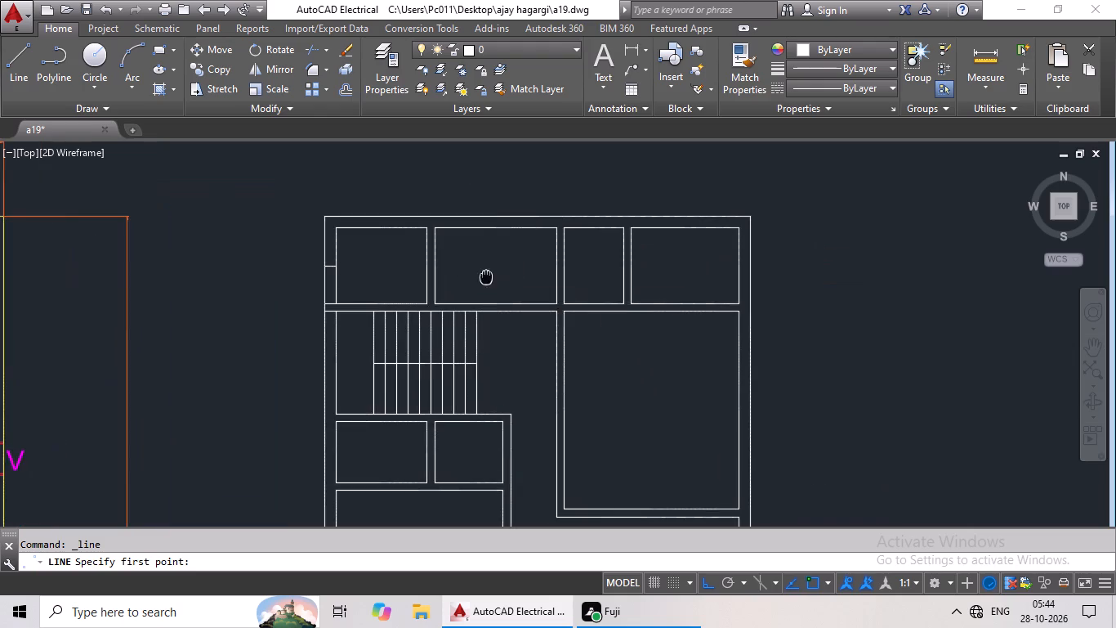
pyautogui.moveTo(529, 265); pyautogui.dragTo(435, 283, button='middle')
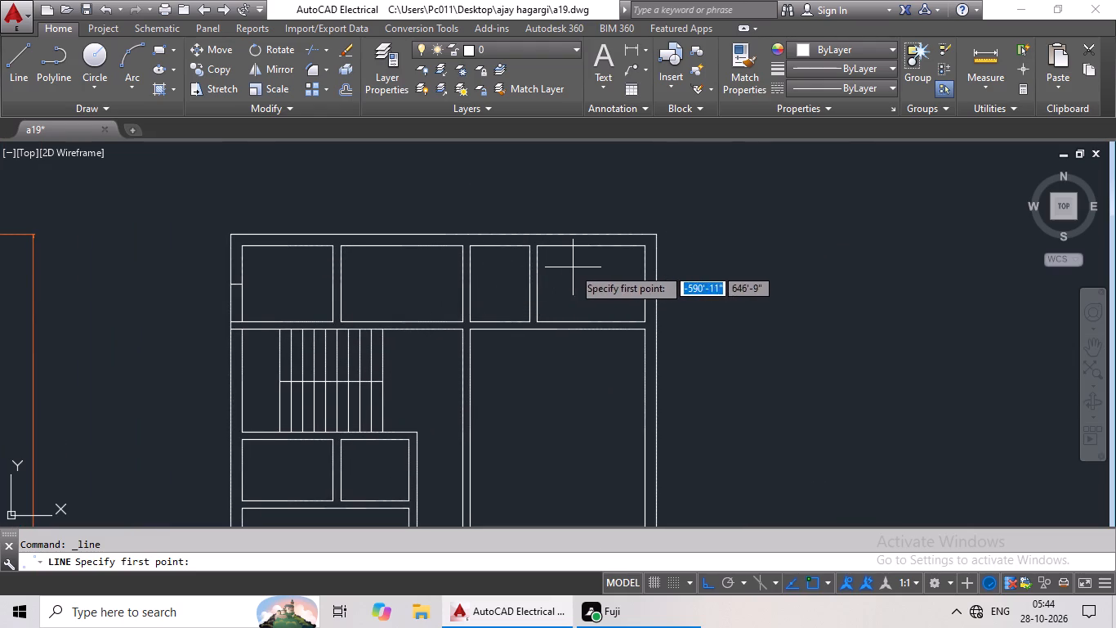
pyautogui.moveTo(582, 267); pyautogui.dragTo(525, 285, button='middle')
pyautogui.click(588, 299)
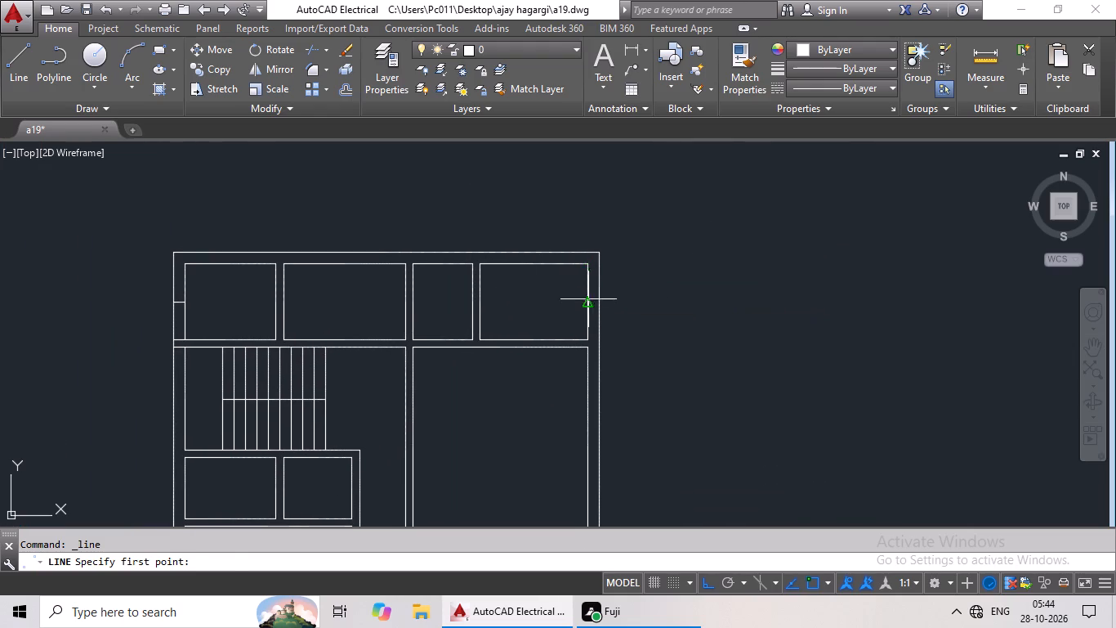
pyautogui.scroll(3, 607, 295)
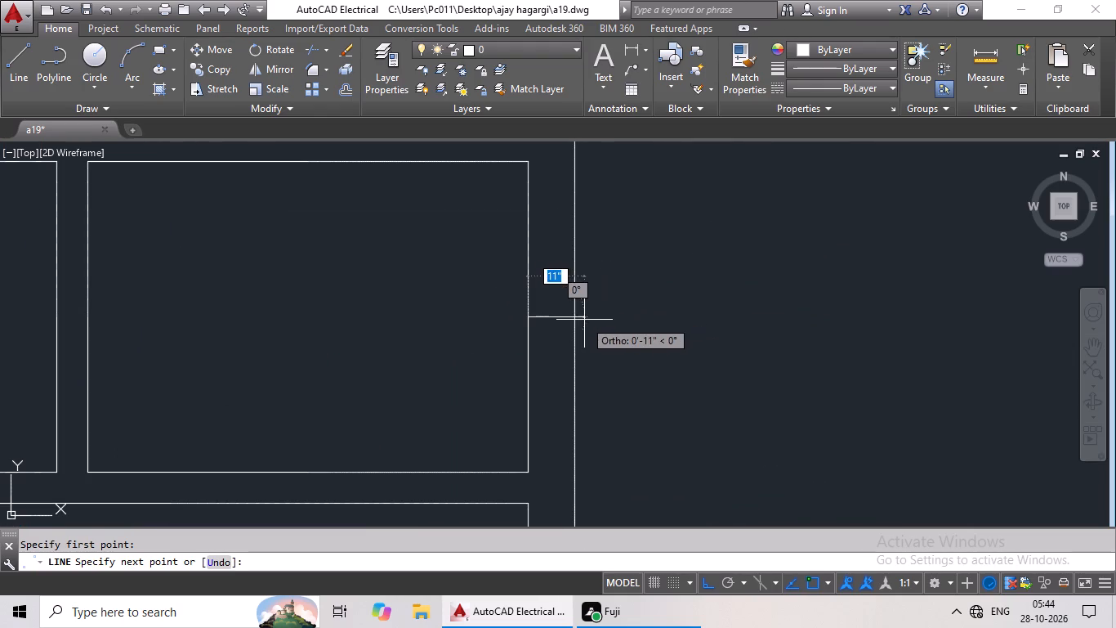
pyautogui.click(576, 316)
pyautogui.press('Escape')
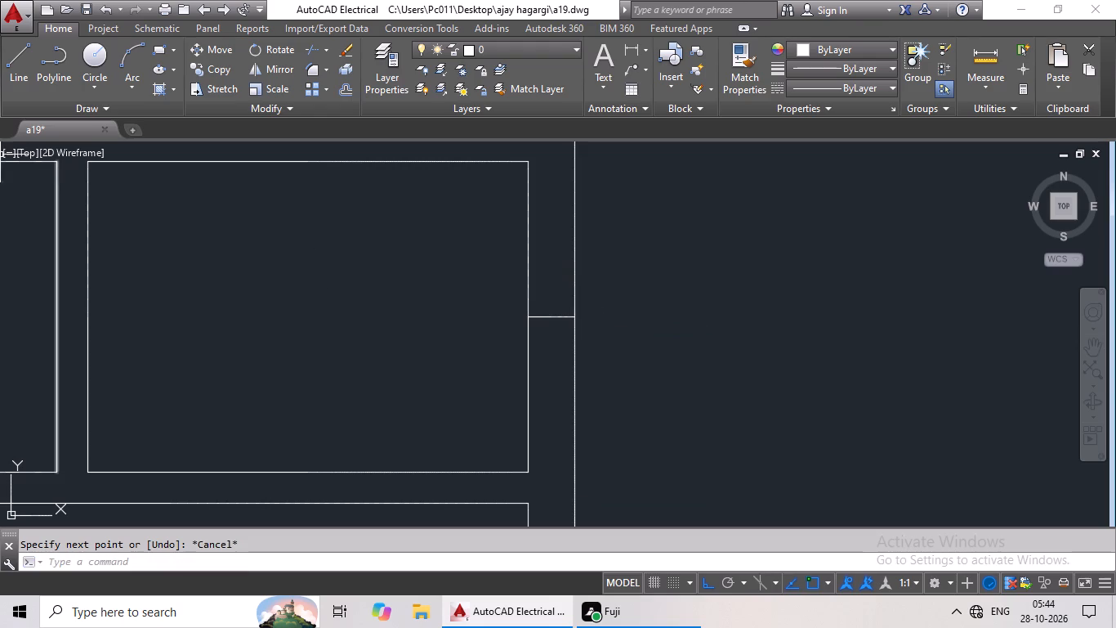
# Draw a short horizontal line across the left outer wall beside the small room below the staircase.
pyautogui.click(20, 72)
pyautogui.scroll(-2, 337, 294)
pyautogui.moveTo(338, 296); pyautogui.dragTo(676, 205, button='middle')
pyautogui.scroll(-1, 583, 276)
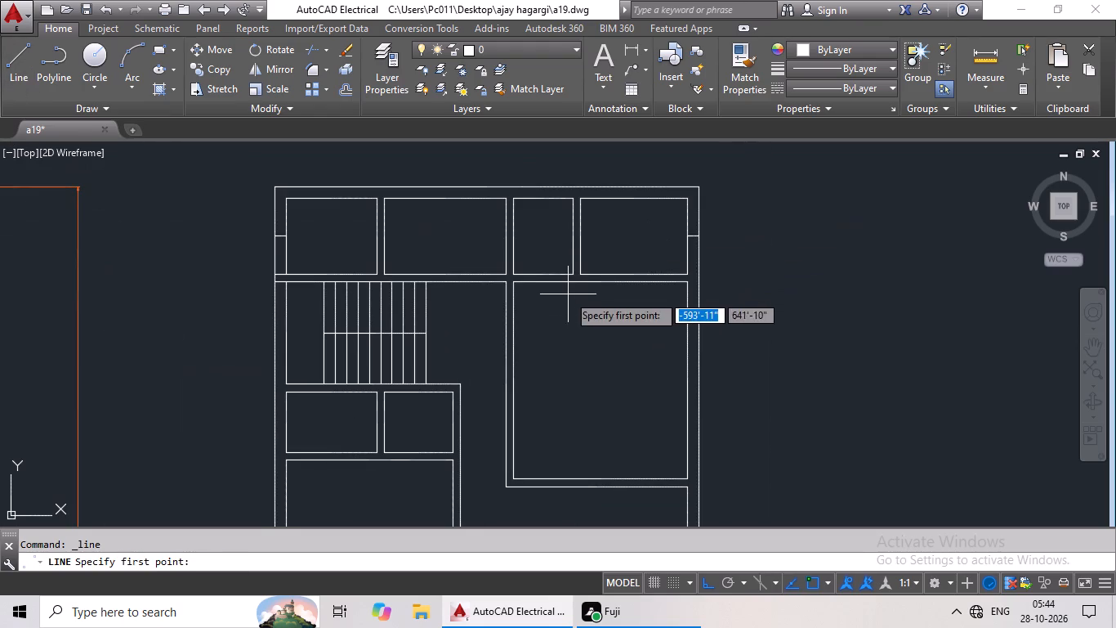
pyautogui.moveTo(626, 270); pyautogui.dragTo(703, 221, button='middle')
pyautogui.moveTo(629, 321); pyautogui.dragTo(680, 240, button='middle')
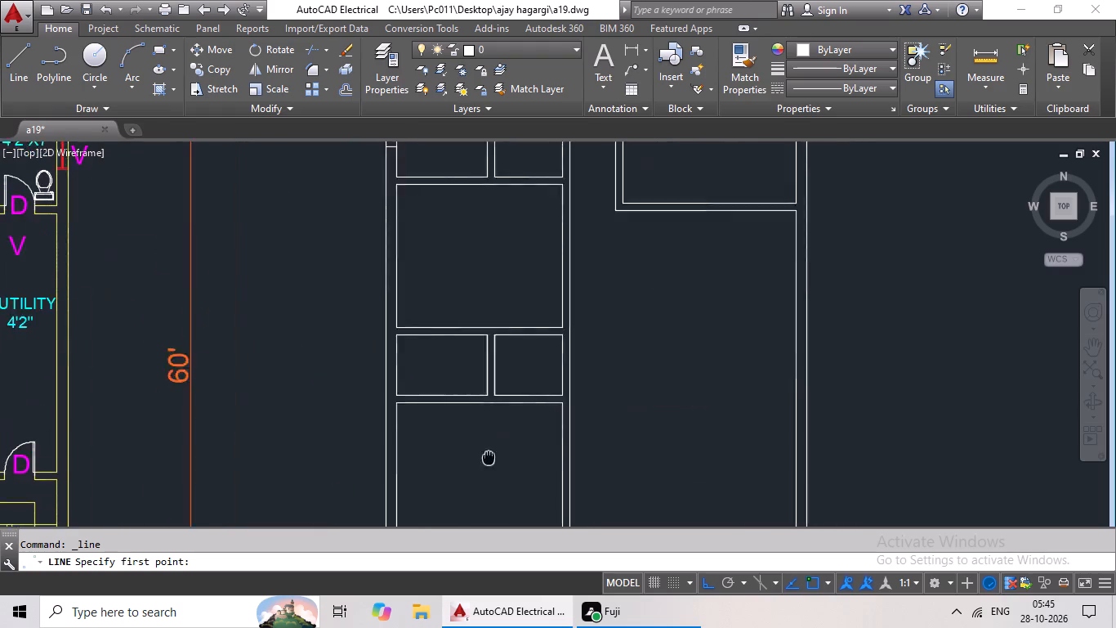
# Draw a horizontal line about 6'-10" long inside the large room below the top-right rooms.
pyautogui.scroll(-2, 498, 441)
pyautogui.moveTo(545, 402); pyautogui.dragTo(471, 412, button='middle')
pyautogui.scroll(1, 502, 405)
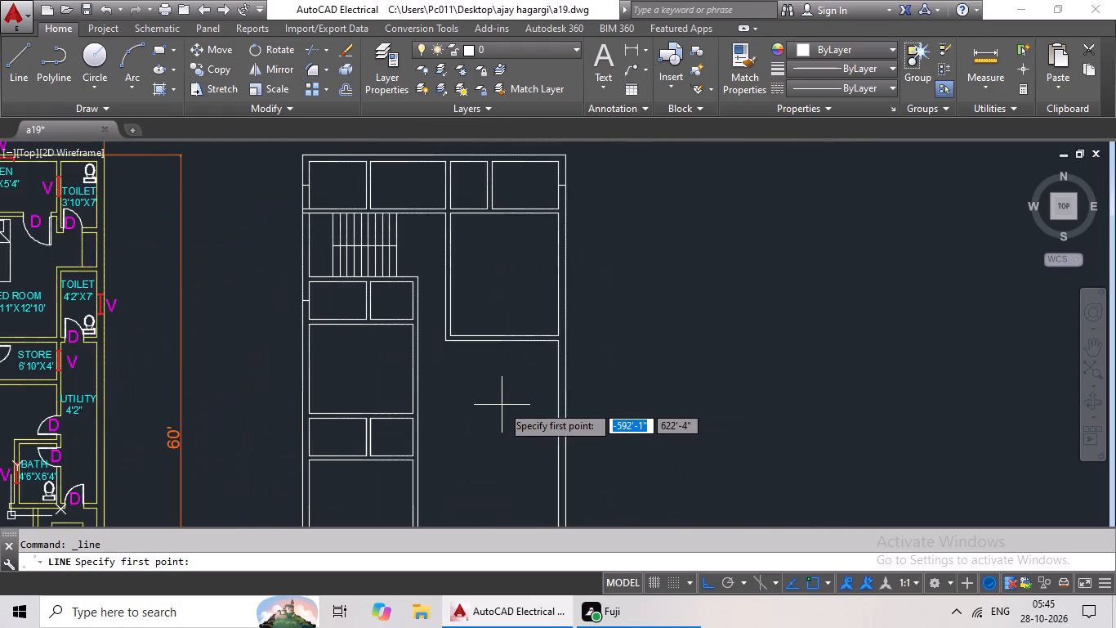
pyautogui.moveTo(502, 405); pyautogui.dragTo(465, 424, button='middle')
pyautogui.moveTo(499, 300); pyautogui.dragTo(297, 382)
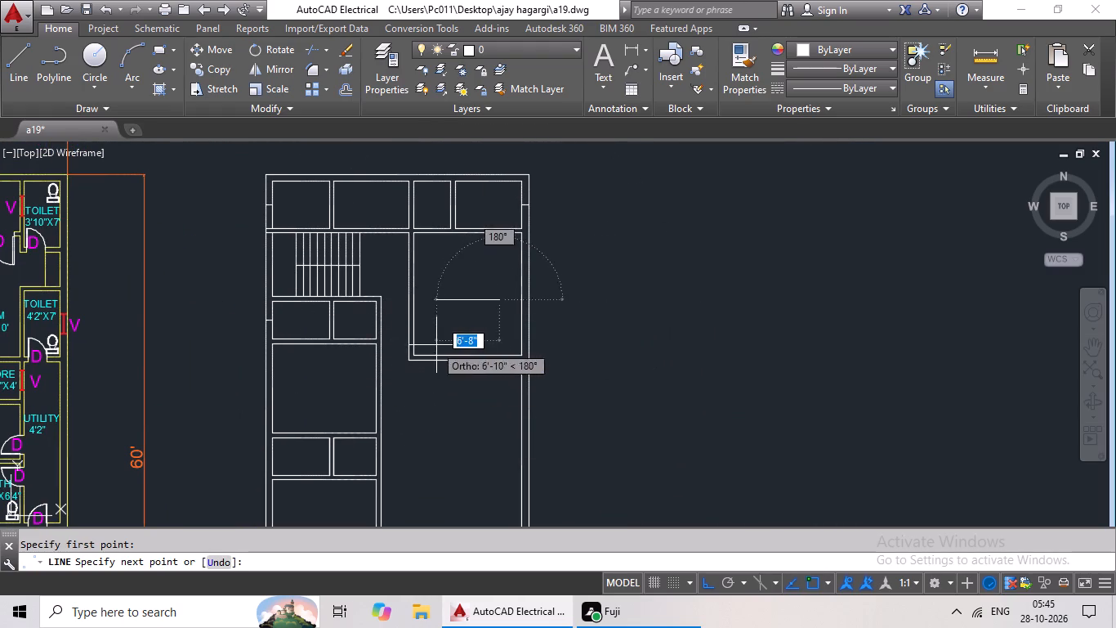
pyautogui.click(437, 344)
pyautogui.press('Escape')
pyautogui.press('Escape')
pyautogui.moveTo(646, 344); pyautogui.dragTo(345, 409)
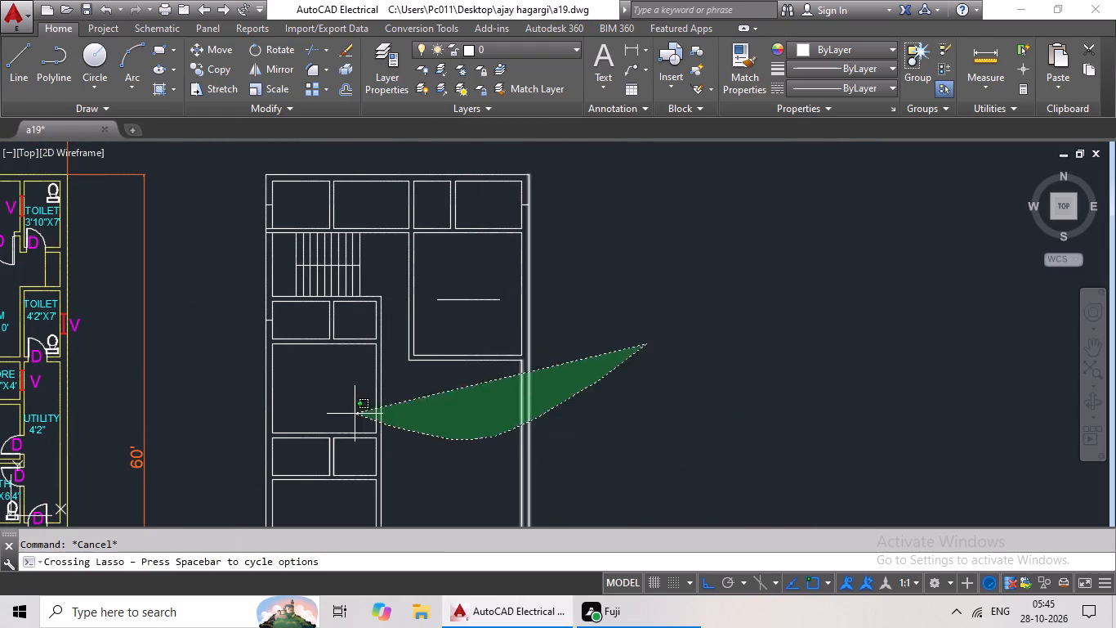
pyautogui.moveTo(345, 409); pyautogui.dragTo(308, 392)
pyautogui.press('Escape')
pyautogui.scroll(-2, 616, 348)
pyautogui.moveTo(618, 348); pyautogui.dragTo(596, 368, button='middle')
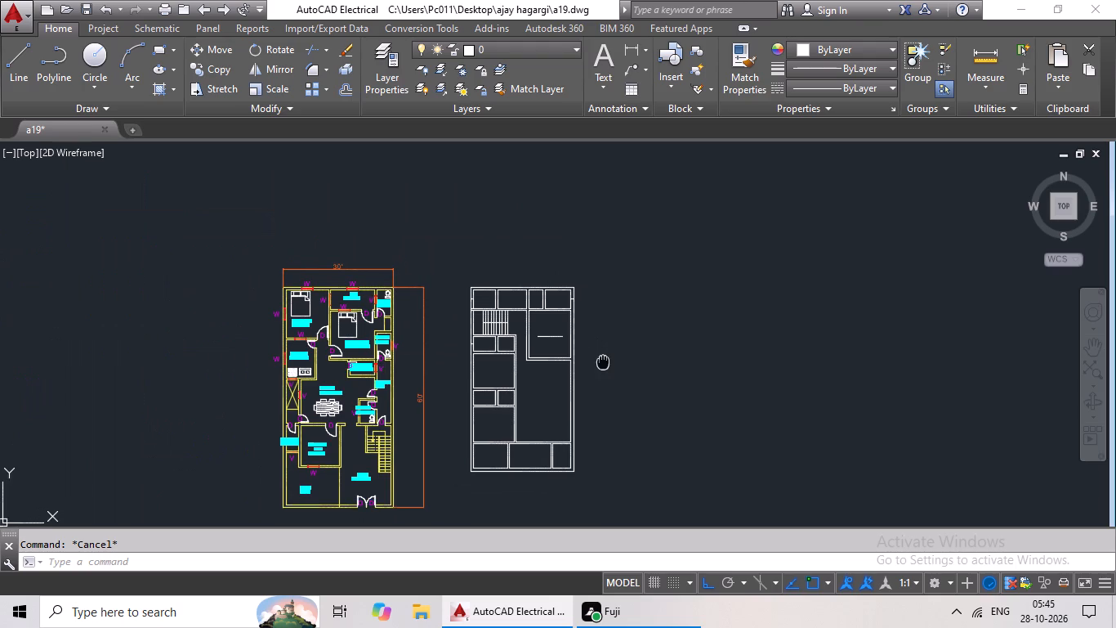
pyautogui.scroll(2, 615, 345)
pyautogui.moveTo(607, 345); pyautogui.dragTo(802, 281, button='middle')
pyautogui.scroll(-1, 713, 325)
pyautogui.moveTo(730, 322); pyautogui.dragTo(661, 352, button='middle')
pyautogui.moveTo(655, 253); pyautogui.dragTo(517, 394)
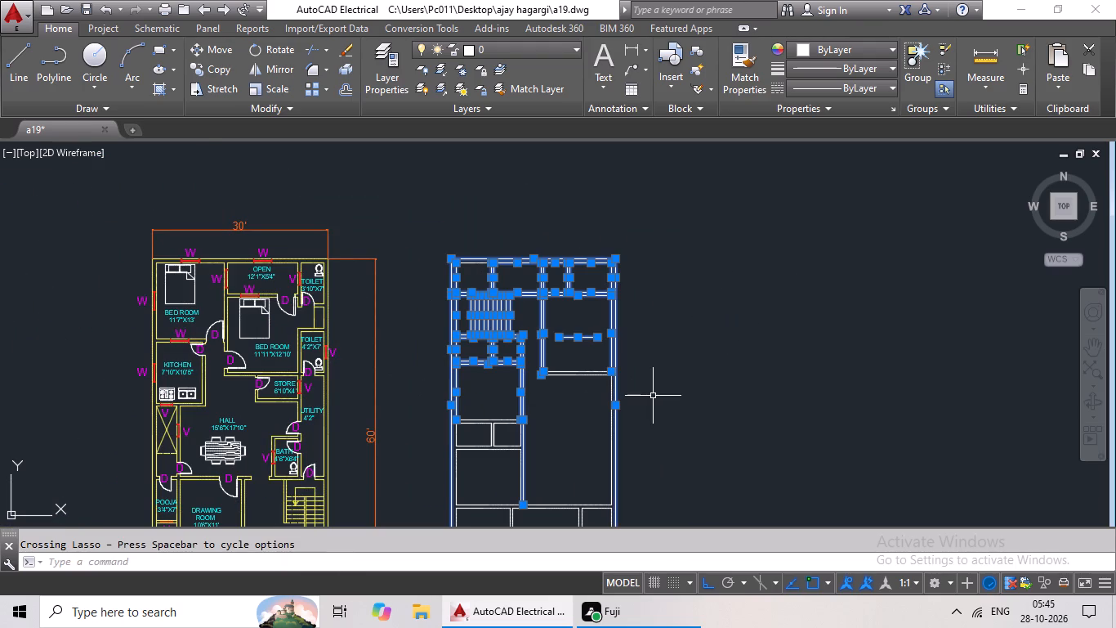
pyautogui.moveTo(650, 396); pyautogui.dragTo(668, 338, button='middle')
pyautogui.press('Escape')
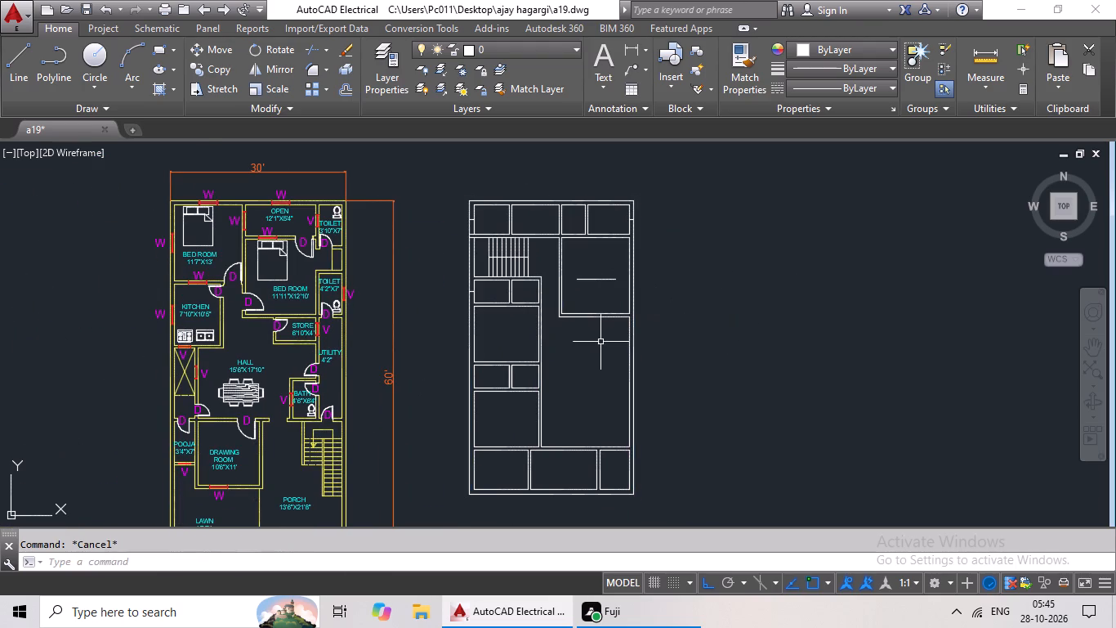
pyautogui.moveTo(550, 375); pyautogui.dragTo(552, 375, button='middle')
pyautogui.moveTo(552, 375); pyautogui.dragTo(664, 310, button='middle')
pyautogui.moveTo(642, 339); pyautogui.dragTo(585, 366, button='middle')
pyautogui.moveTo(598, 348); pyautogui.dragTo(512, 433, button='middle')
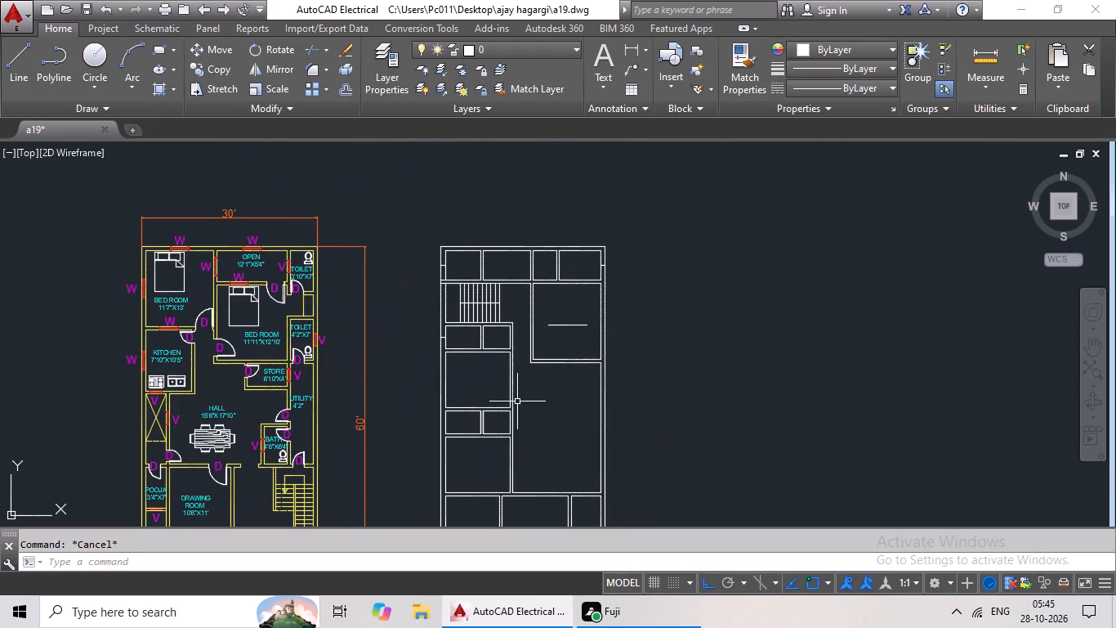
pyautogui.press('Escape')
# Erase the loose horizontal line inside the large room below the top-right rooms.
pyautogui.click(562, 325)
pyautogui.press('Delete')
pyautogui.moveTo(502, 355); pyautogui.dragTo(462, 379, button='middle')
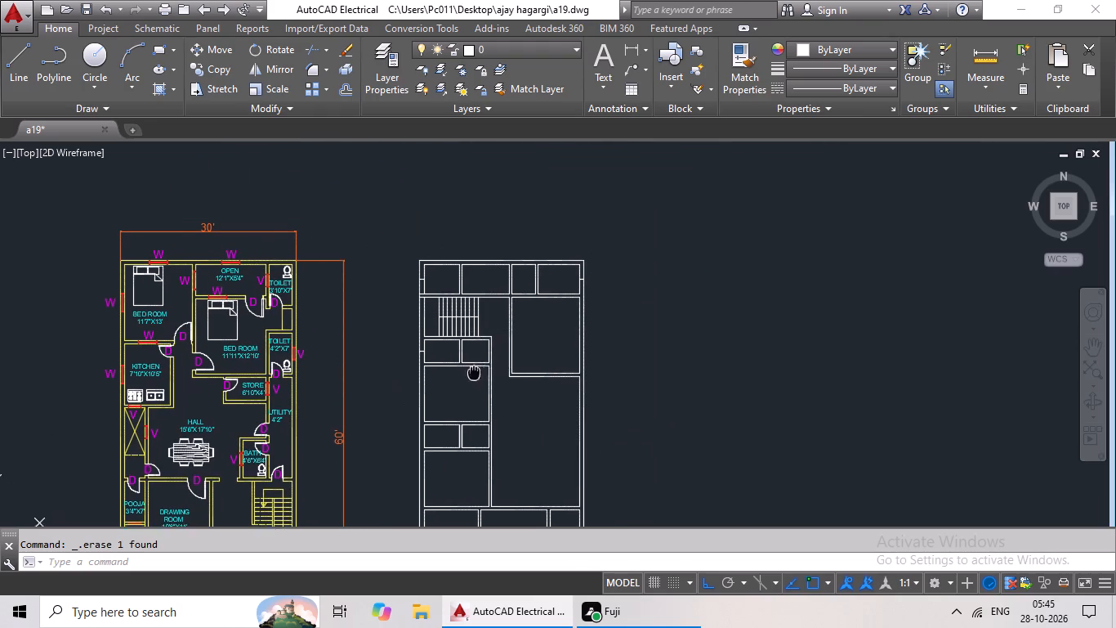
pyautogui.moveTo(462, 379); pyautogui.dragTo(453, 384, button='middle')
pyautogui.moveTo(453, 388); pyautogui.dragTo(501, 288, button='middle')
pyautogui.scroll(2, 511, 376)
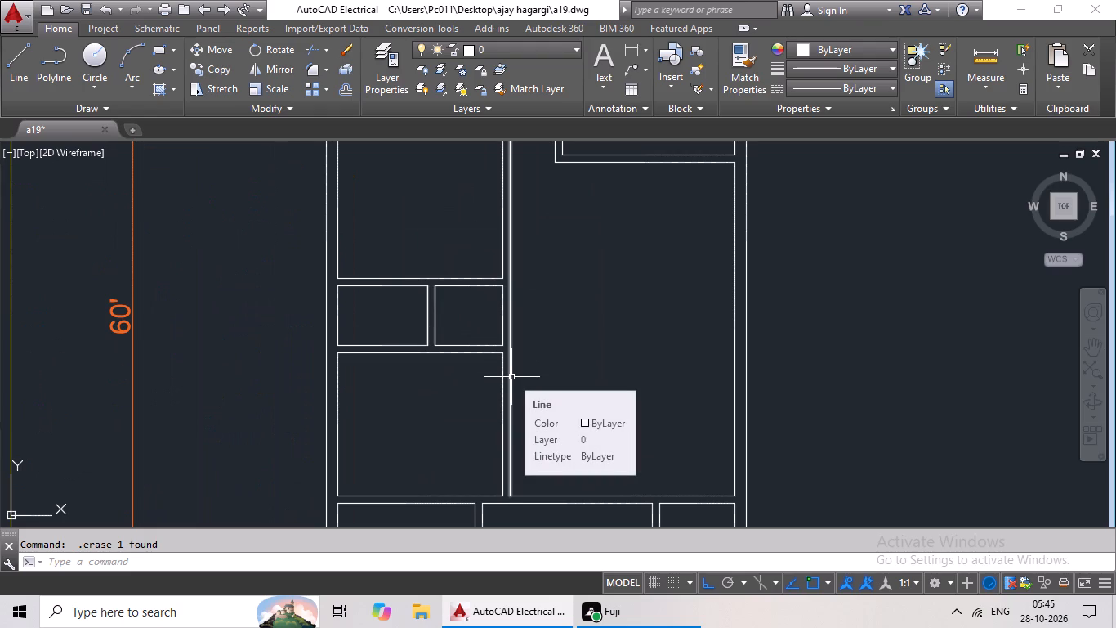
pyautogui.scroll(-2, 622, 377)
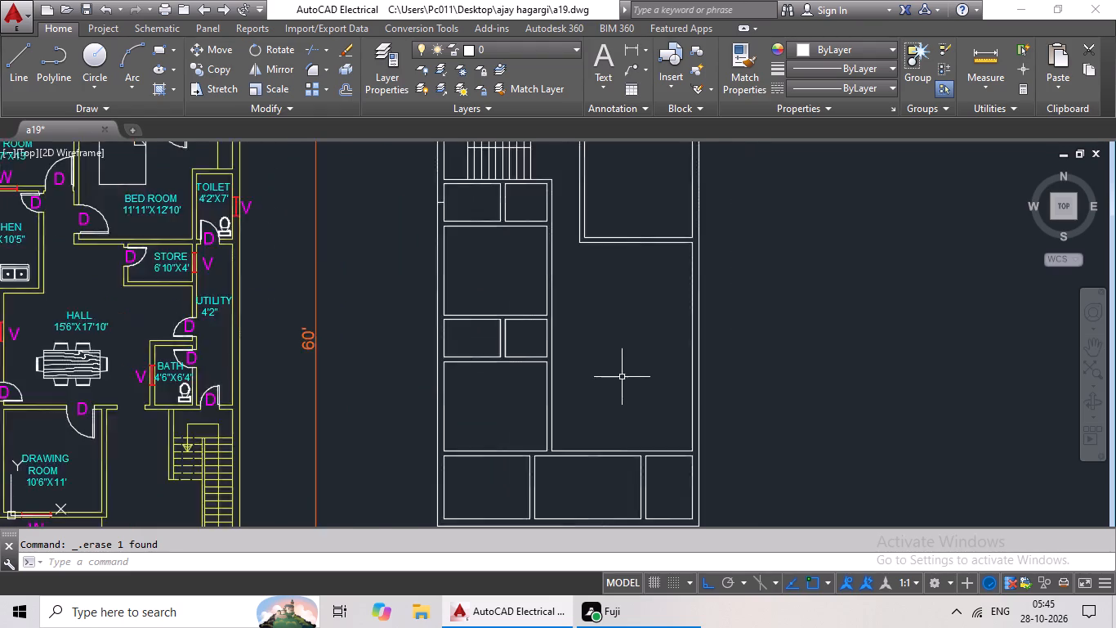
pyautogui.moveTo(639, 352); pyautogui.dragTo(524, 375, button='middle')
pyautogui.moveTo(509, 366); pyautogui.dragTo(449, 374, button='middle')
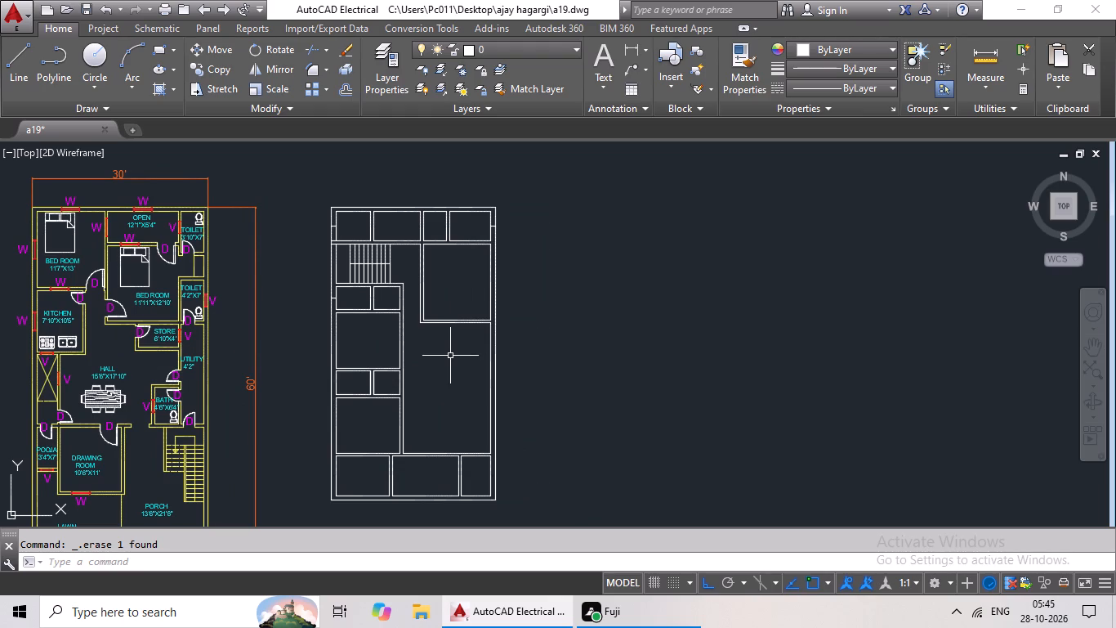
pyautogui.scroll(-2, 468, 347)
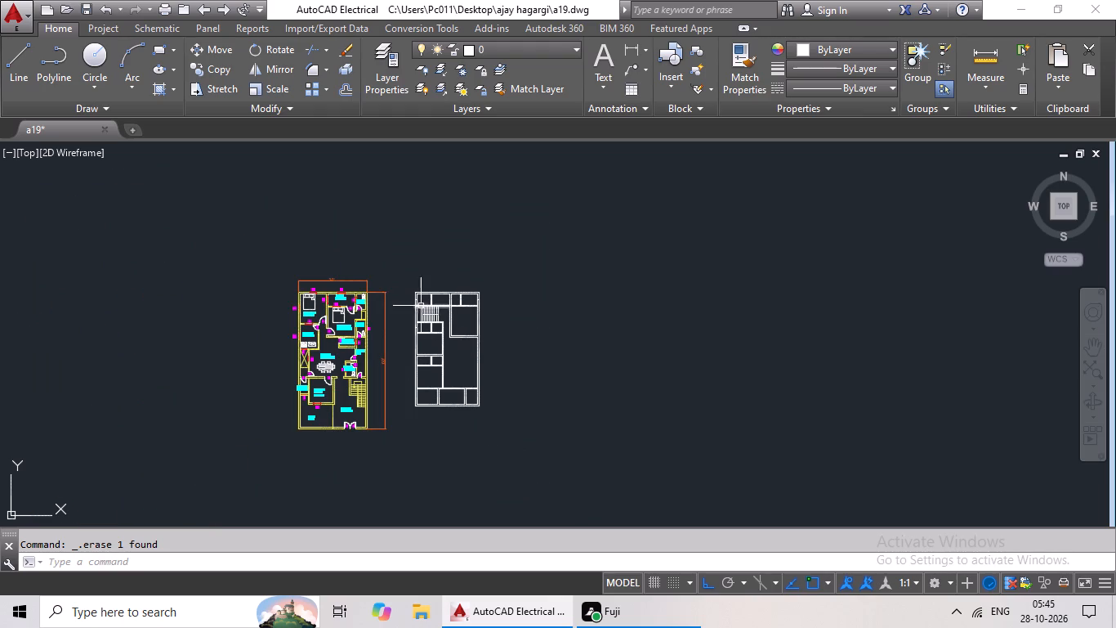
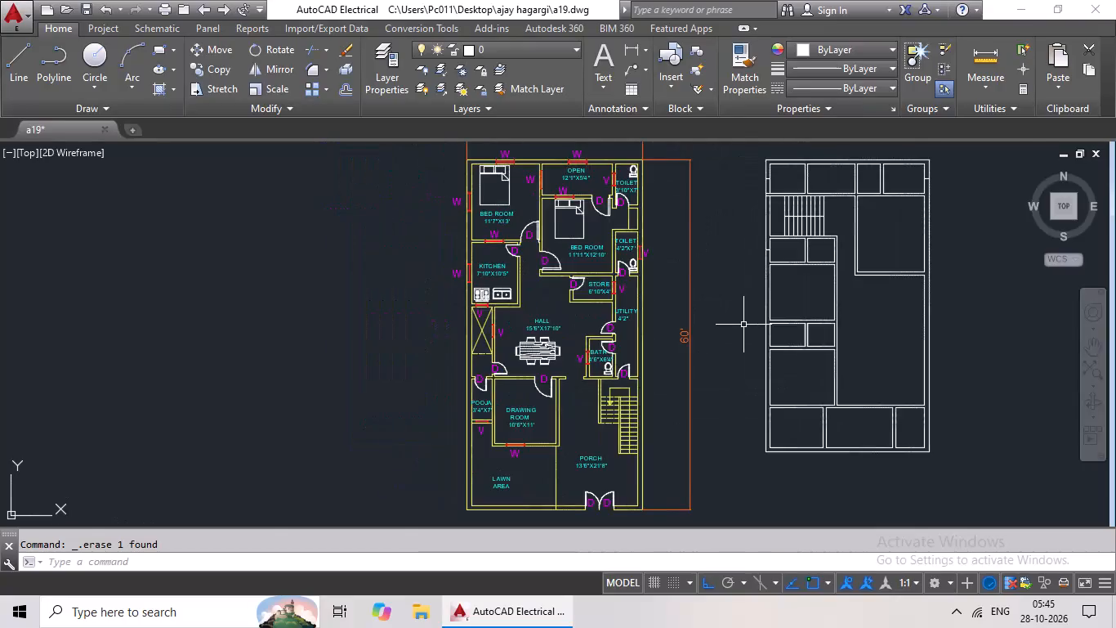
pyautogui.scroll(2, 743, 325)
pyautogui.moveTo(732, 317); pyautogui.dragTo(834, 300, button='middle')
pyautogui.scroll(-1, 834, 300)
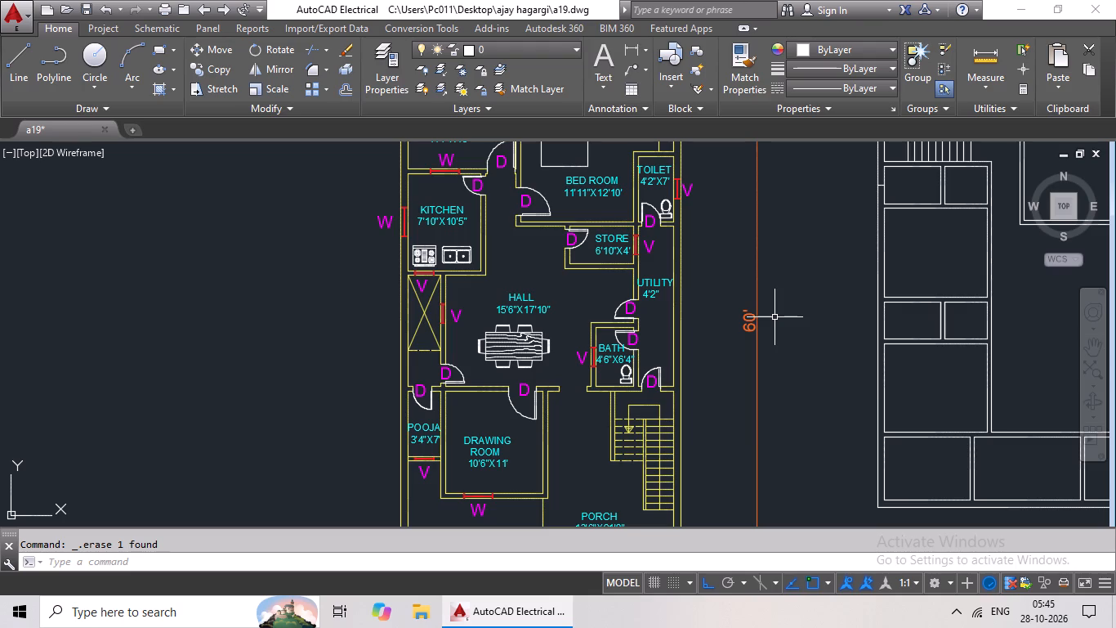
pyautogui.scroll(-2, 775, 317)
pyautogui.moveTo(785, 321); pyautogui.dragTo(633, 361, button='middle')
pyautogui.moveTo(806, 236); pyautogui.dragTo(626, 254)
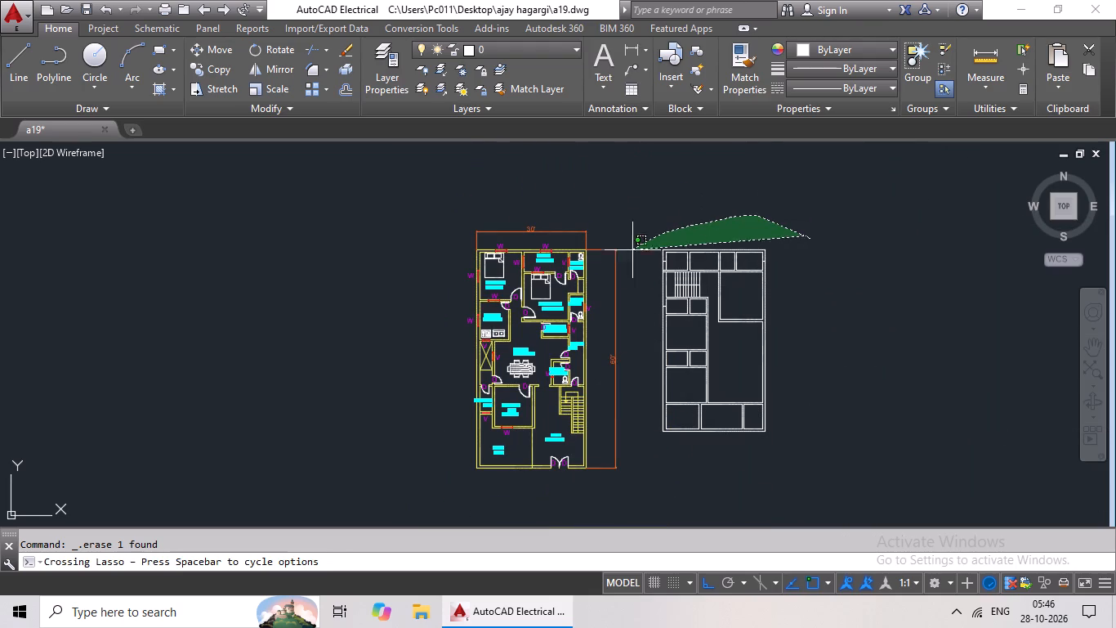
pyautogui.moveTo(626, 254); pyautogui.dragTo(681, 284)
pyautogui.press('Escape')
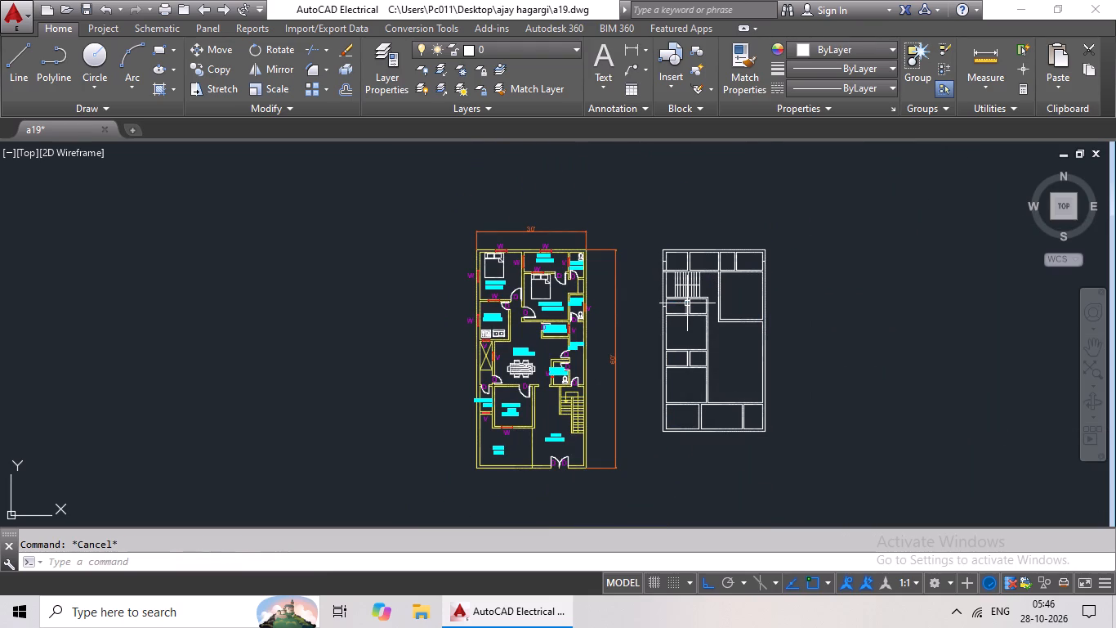
# Erase the entire white second floor plan beside the yellow plan, including its staircase and all partitions.
pyautogui.moveTo(784, 195); pyautogui.dragTo(662, 399)
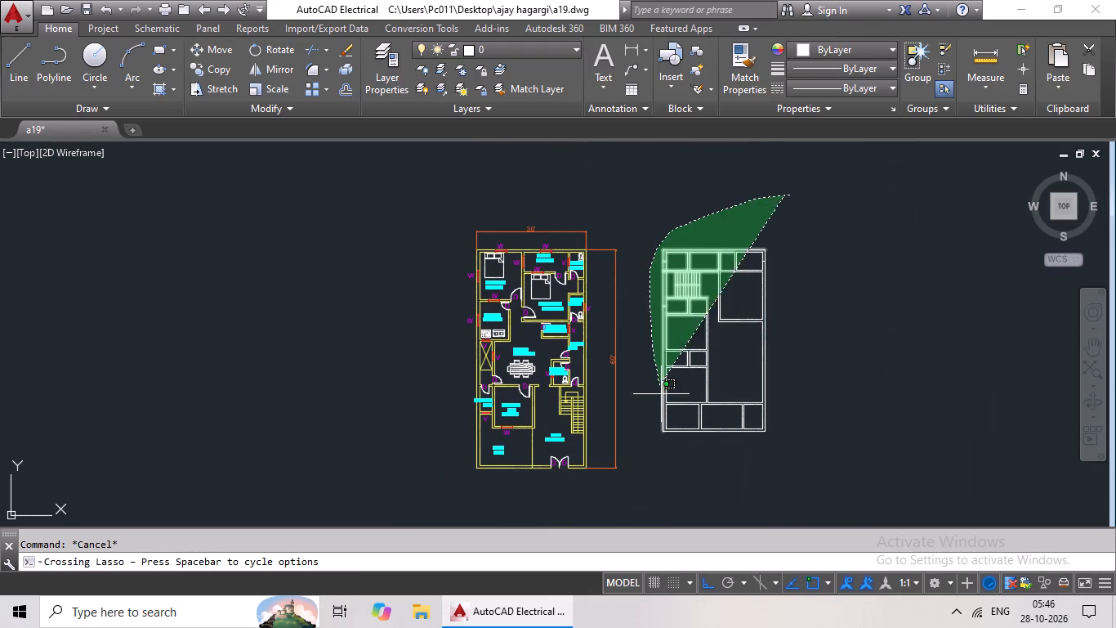
pyautogui.moveTo(662, 399); pyautogui.dragTo(806, 445)
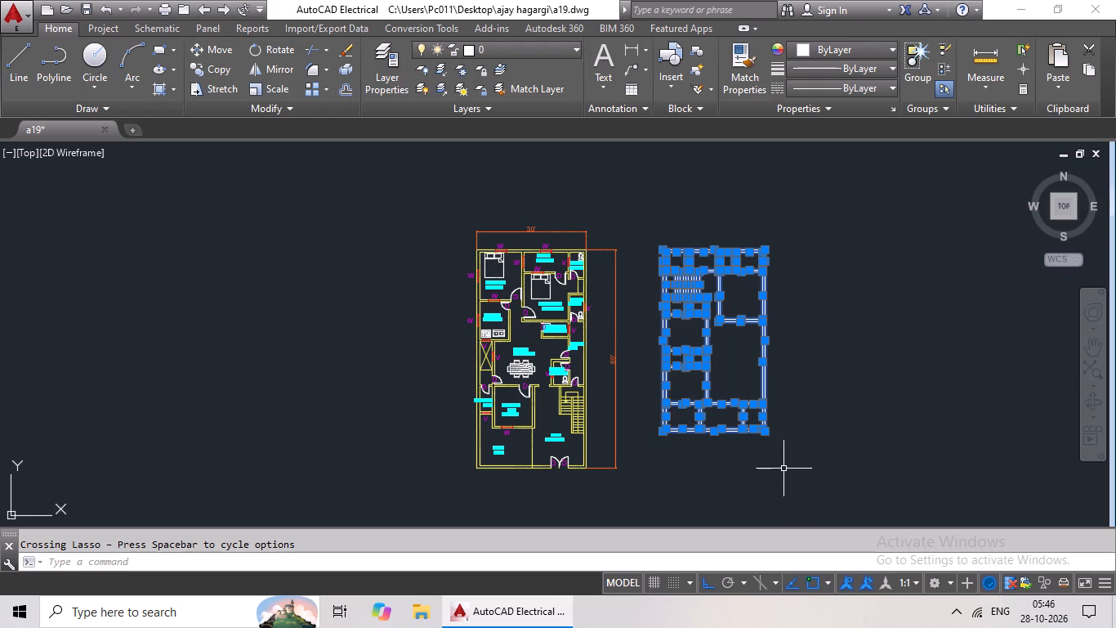
pyautogui.press('Delete')
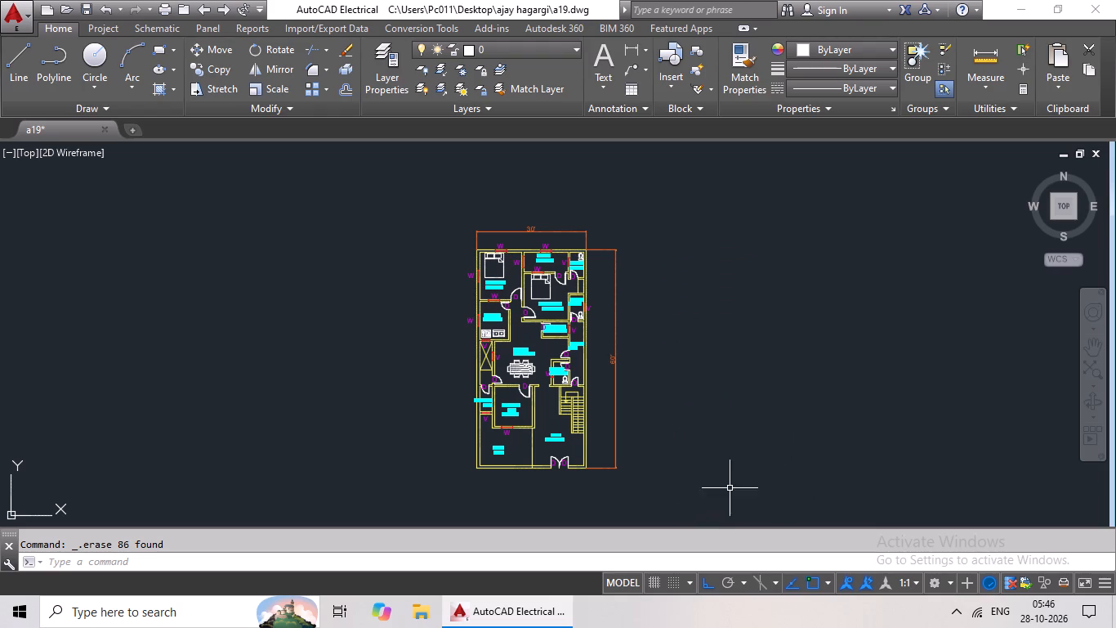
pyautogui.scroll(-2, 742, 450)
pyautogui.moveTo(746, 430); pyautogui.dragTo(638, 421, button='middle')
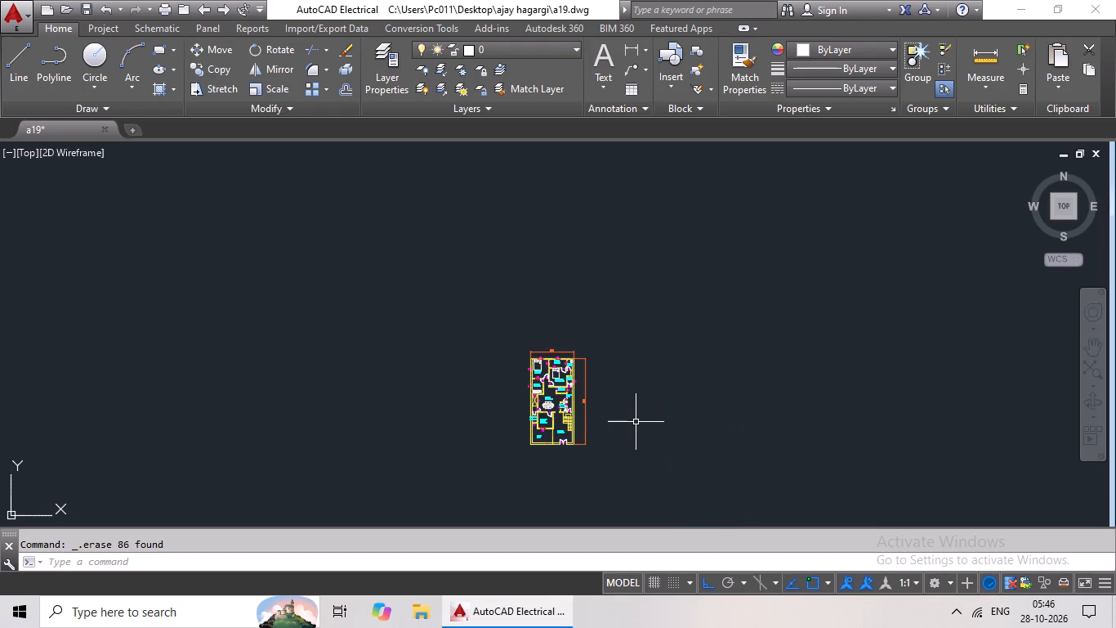
# Minimise the drawing window and launch the Fuji application from the desktop.
pyautogui.click(1015, 2)
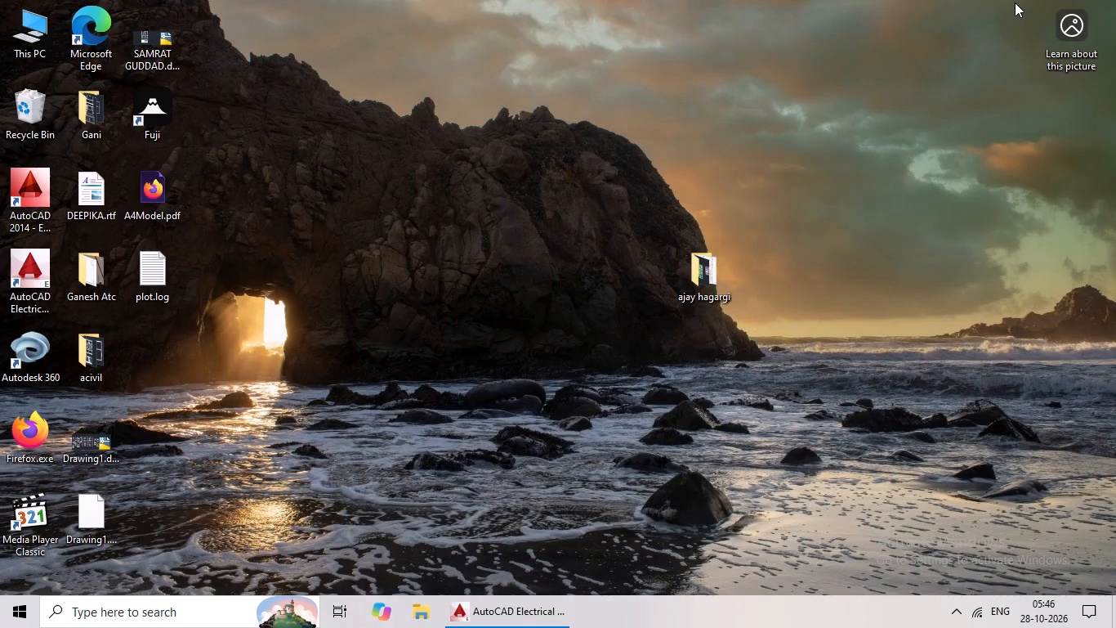
pyautogui.doubleClick(149, 128)
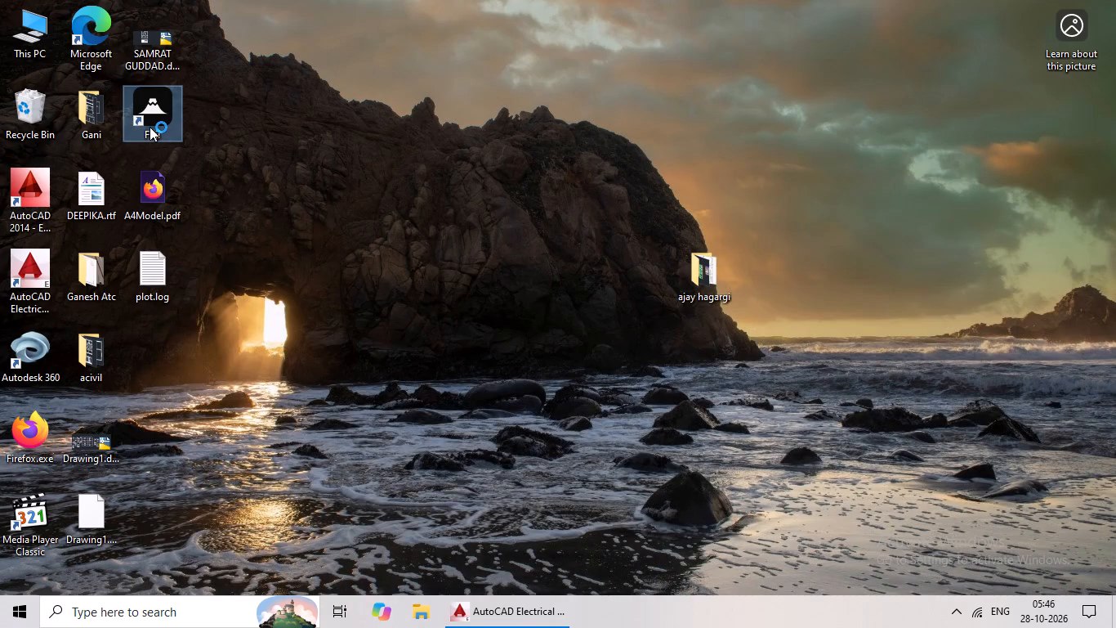
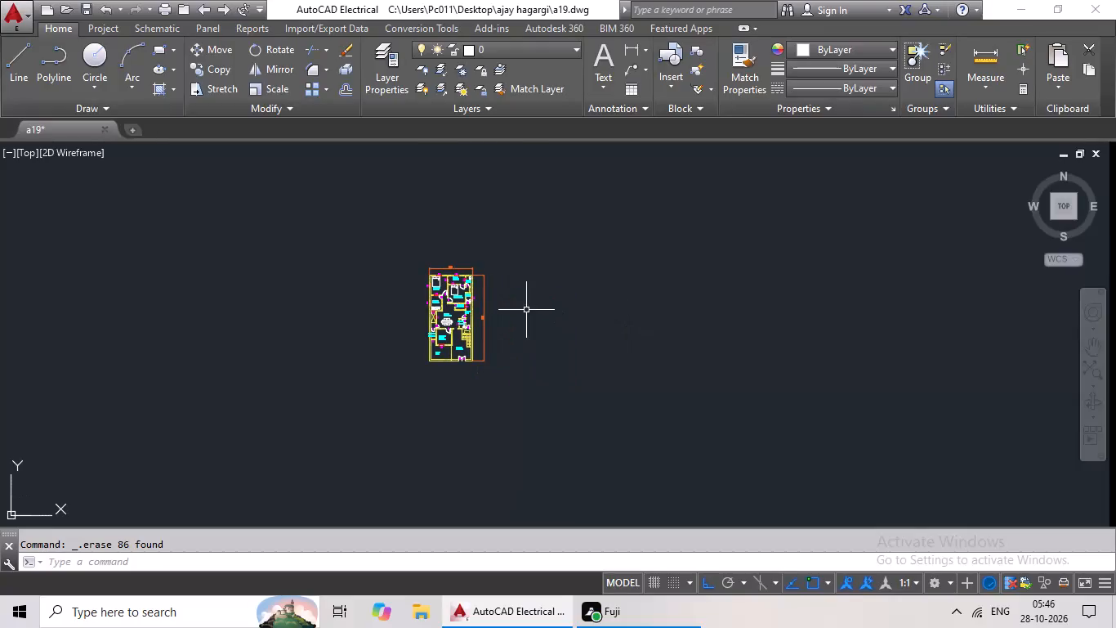
# Save the drawing with the remaining yellow floor plan under the new name a20.dwg in the same folder.
pyautogui.scroll(2, 465, 272)
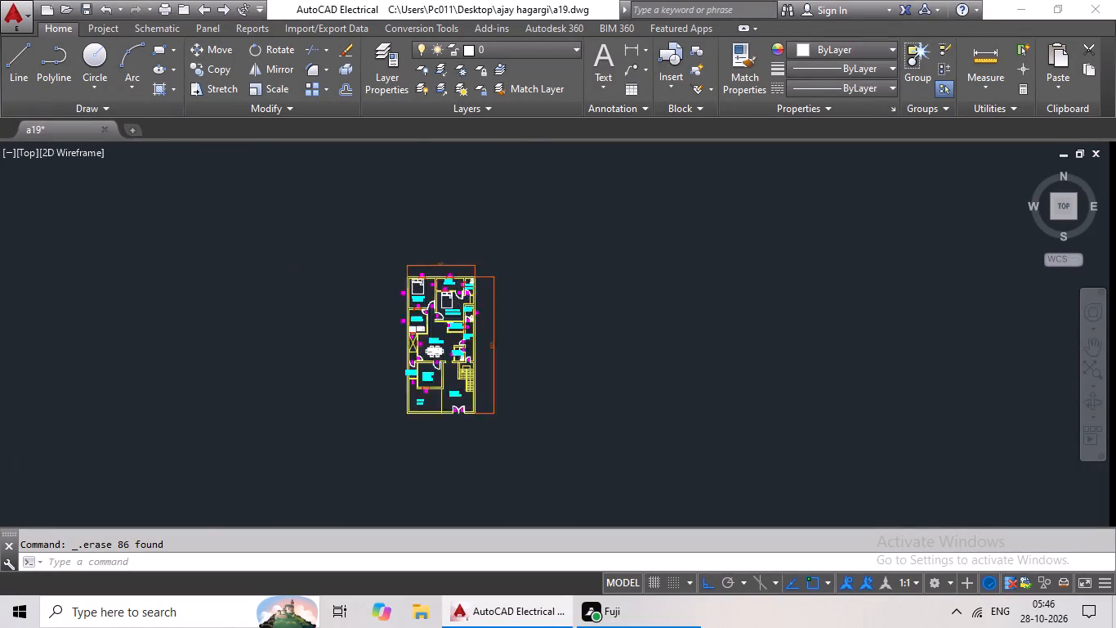
pyautogui.moveTo(548, 305); pyautogui.dragTo(563, 260, button='middle')
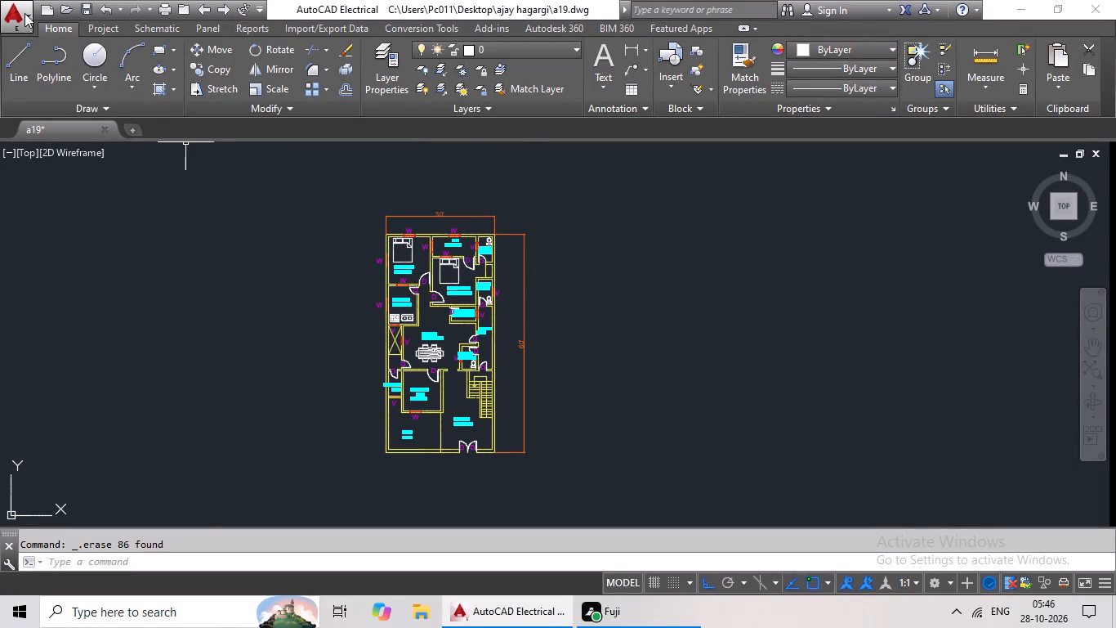
pyautogui.click(25, 13)
pyautogui.click(51, 209)
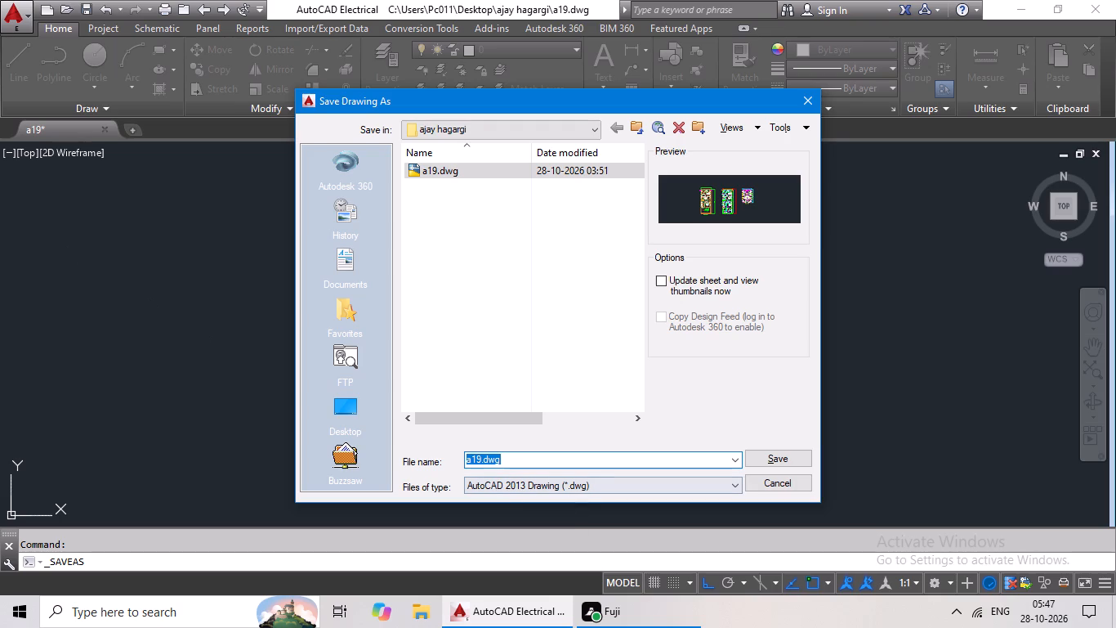
pyautogui.click(485, 455)
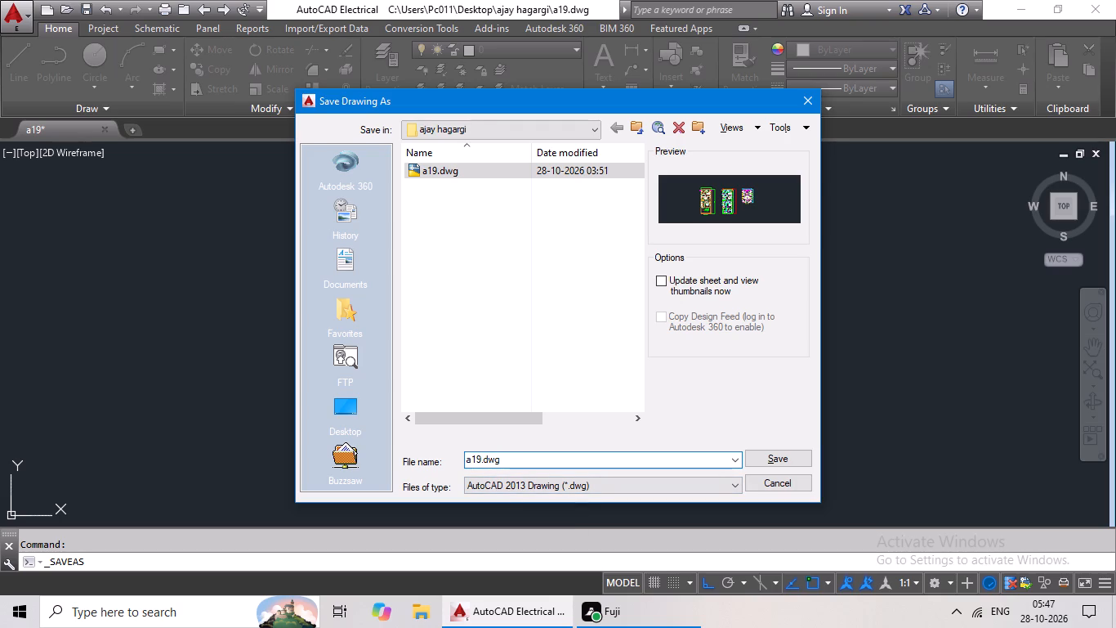
pyautogui.click(481, 459)
pyautogui.press('BackSpace')
pyautogui.press('BackSpace')
pyautogui.write('20')
pyautogui.click(806, 458)
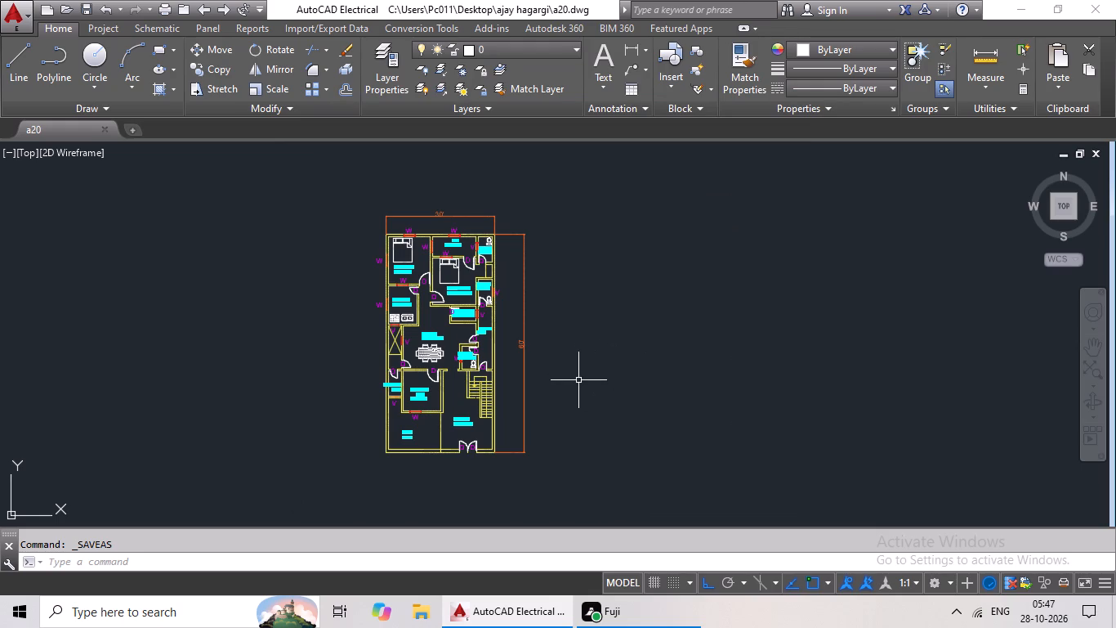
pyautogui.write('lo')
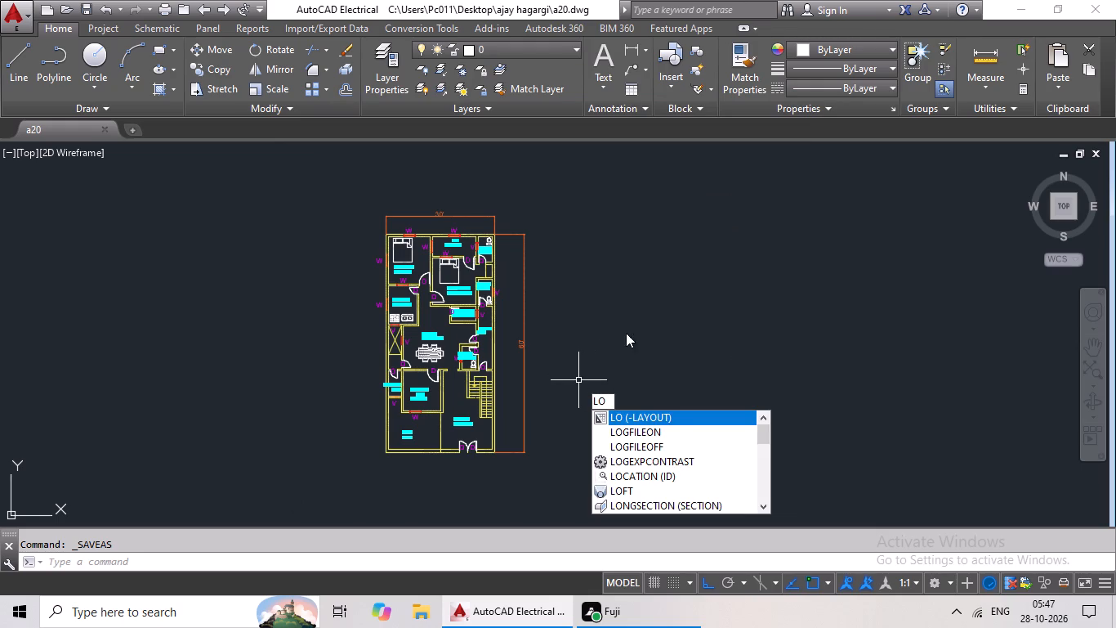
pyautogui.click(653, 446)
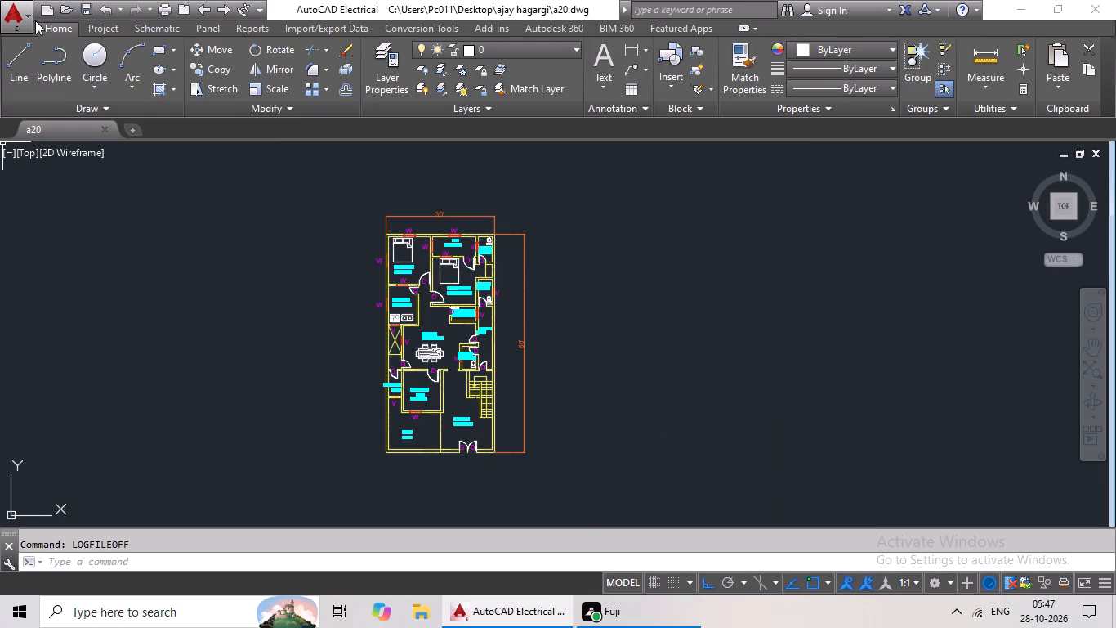
# Save the drawing as a20.dwg again, replacing the existing file of that name.
pyautogui.click(15, 11)
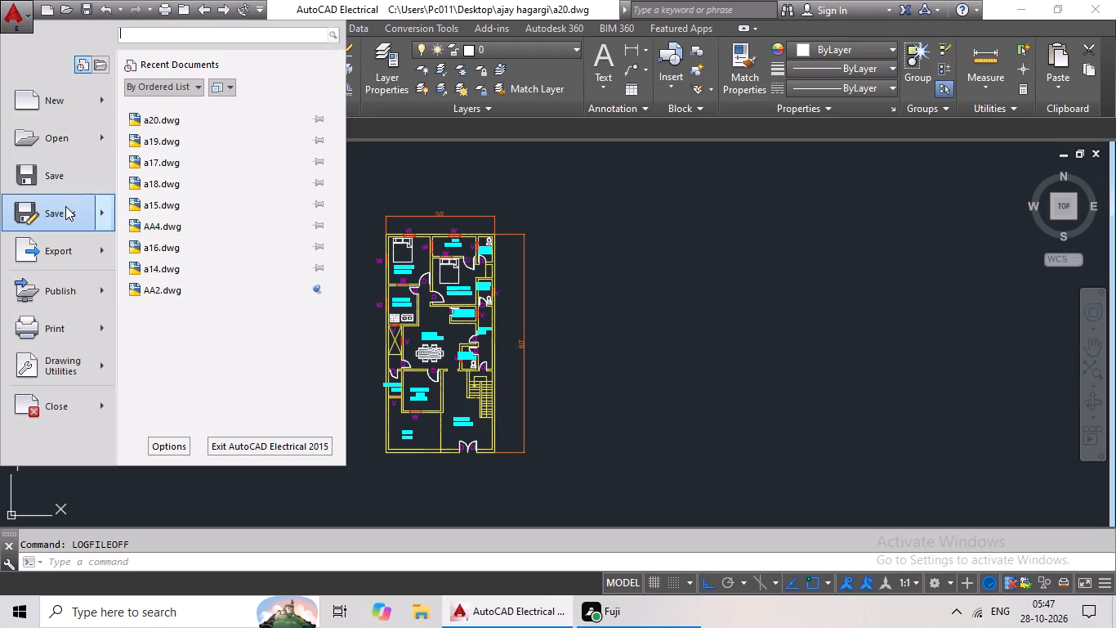
pyautogui.click(65, 206)
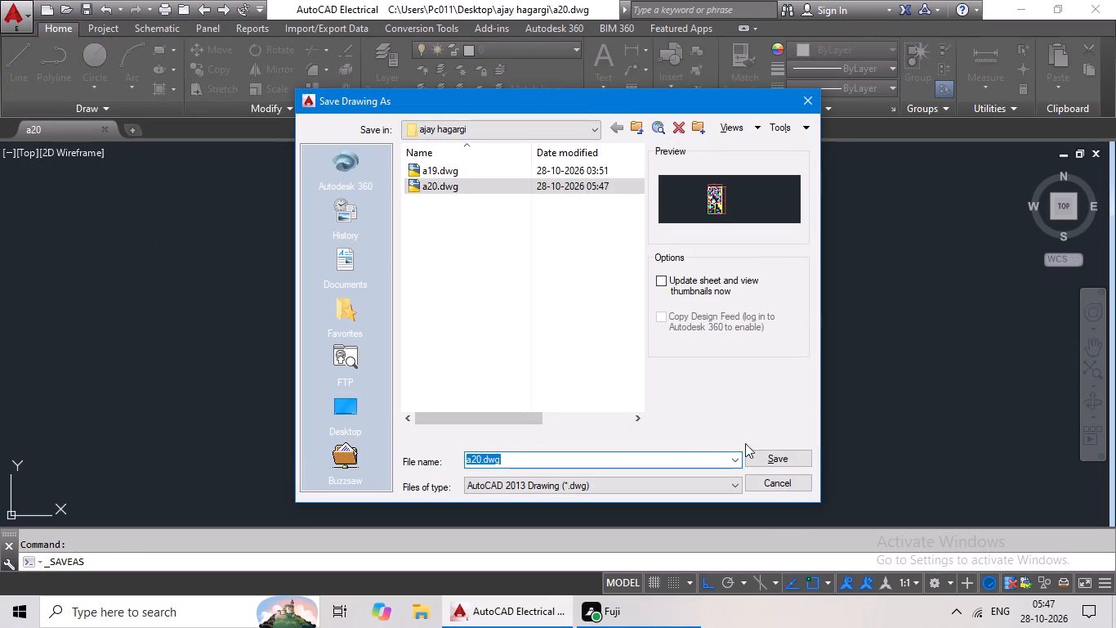
pyautogui.click(763, 458)
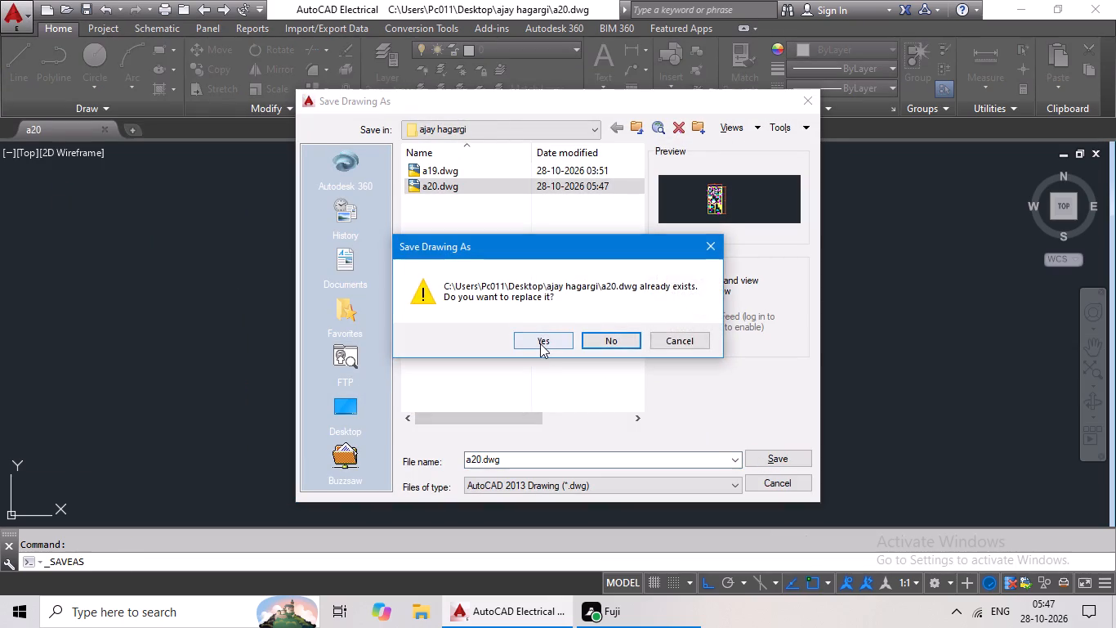
pyautogui.click(540, 343)
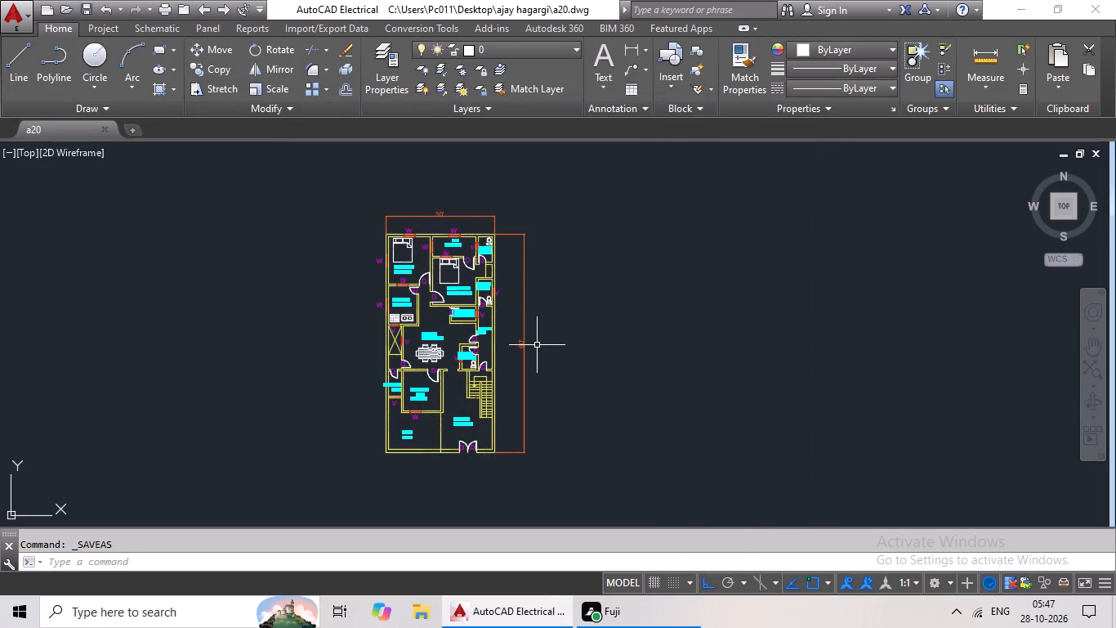
# Set up a plot with the previous plot's settings and window the whole yellow floor plan with its dimensions as the plot area.
pyautogui.hotkey('ctrl', 'p')
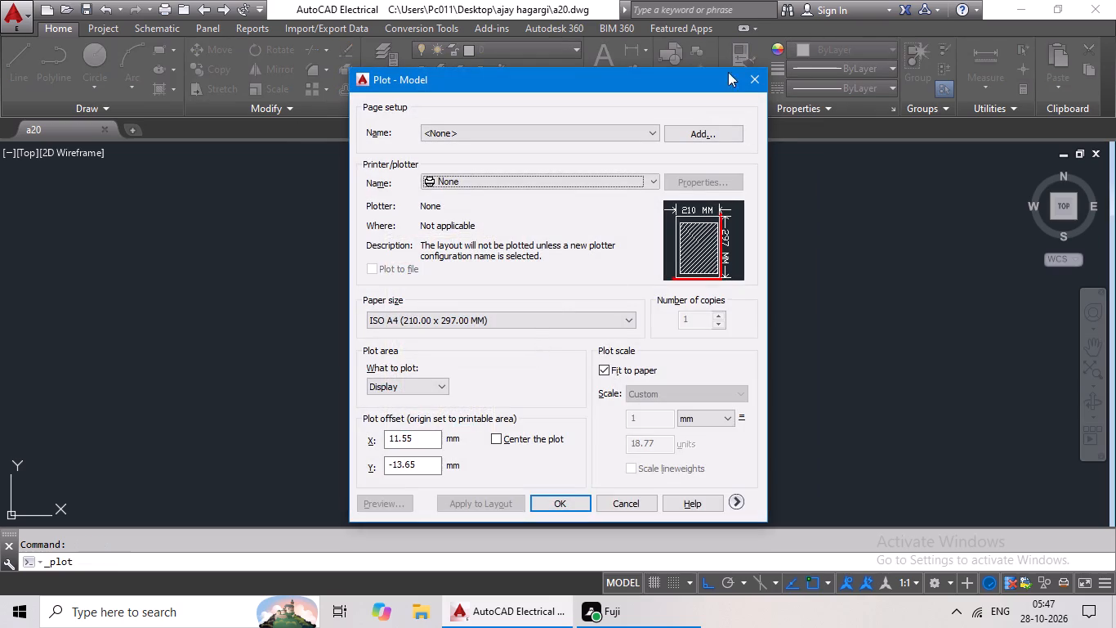
pyautogui.click(652, 133)
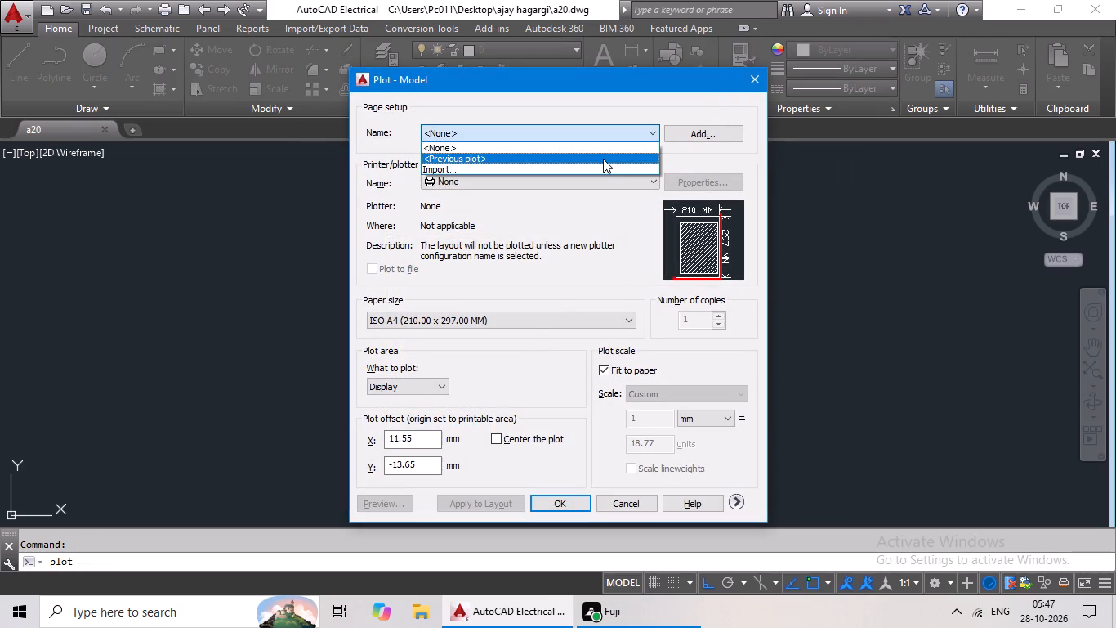
pyautogui.click(603, 159)
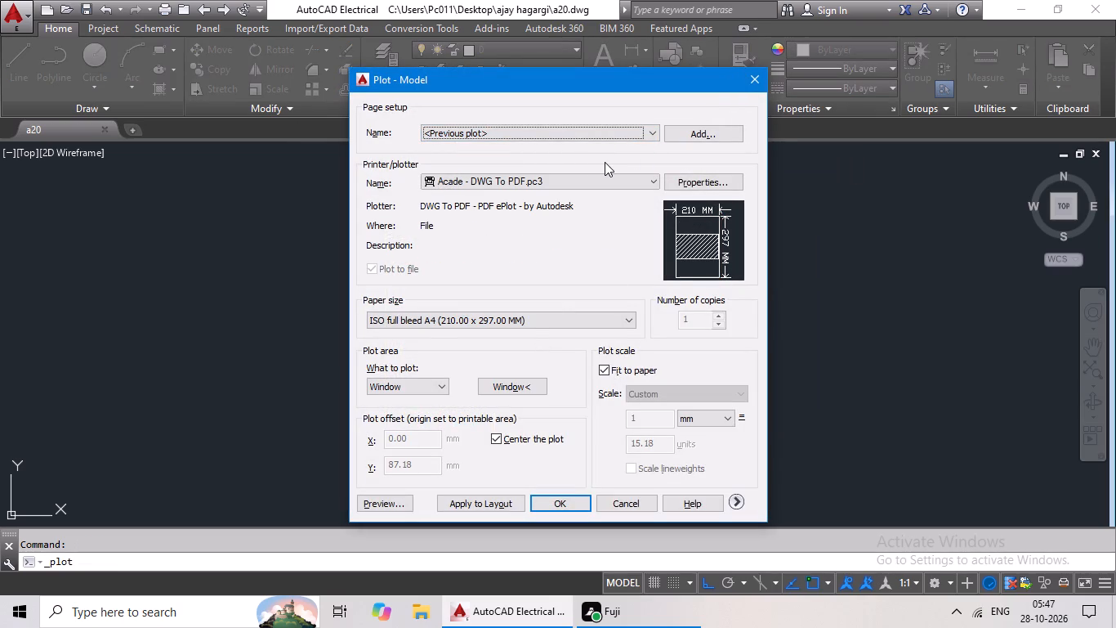
pyautogui.click(510, 383)
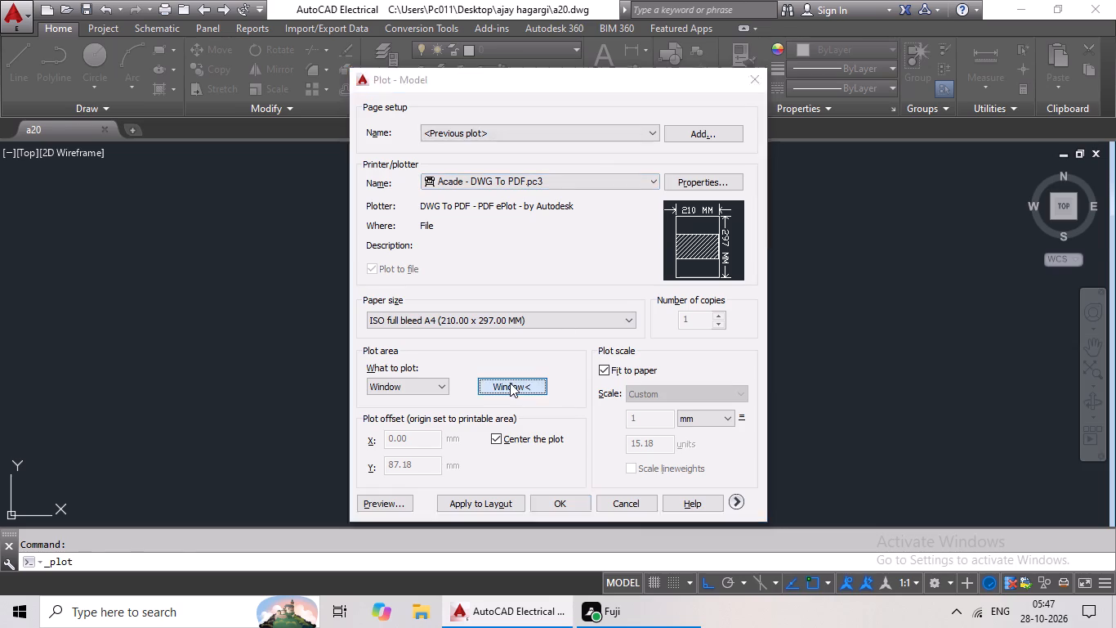
pyautogui.moveTo(358, 187); pyautogui.dragTo(419, 339)
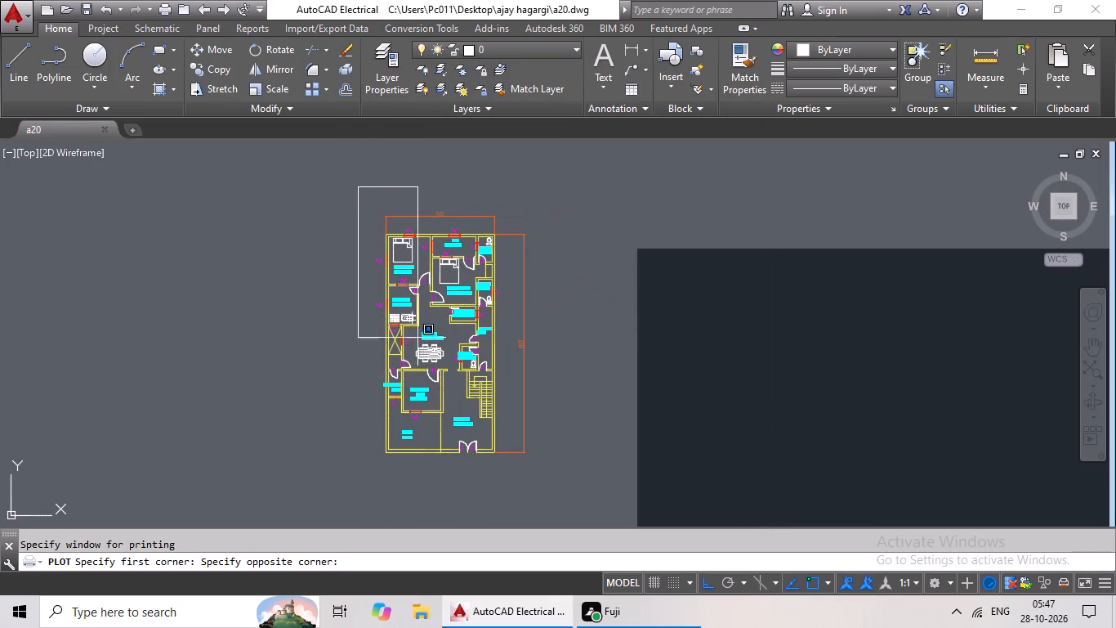
pyautogui.moveTo(419, 339); pyautogui.dragTo(565, 478)
pyautogui.click(566, 473)
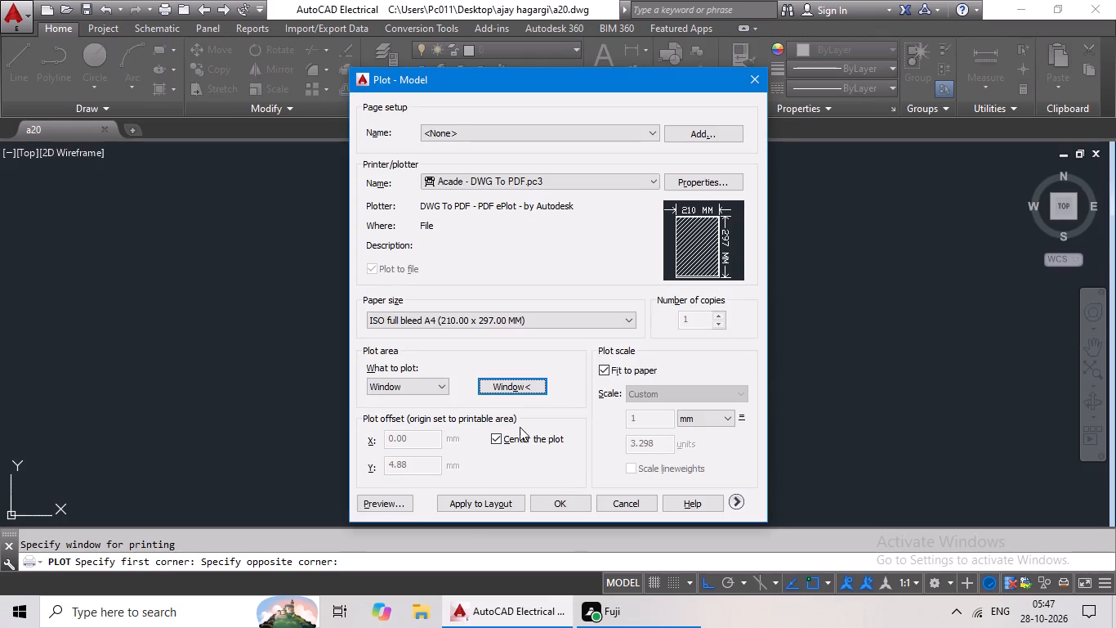
# Preview the plot and output it to the PDF file a20-Model.pdf in the drawing's folder.
pyautogui.click(383, 506)
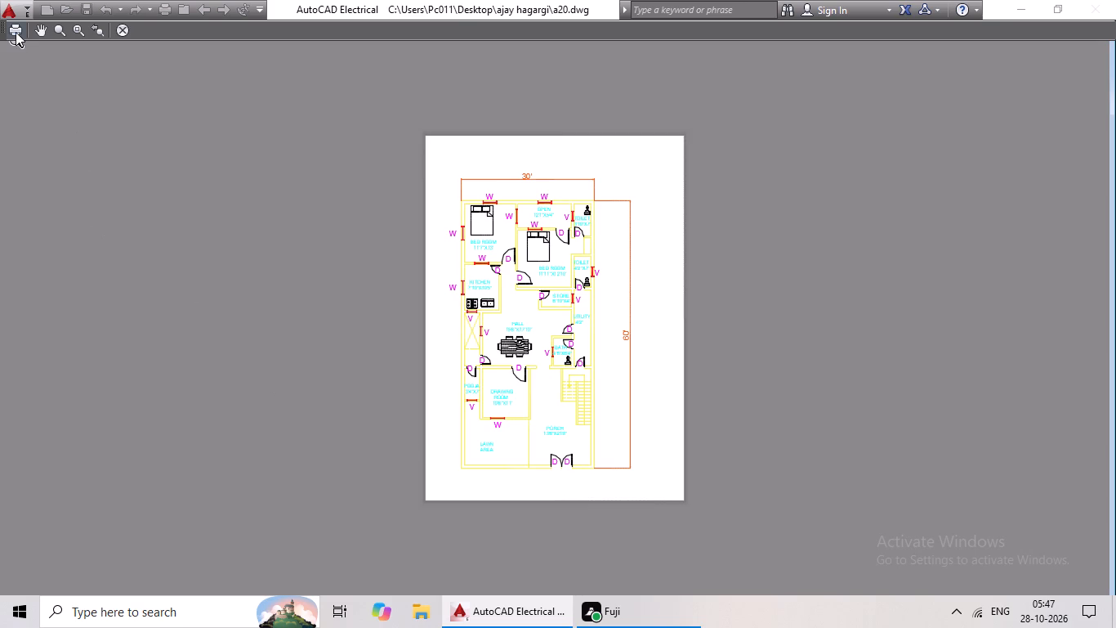
pyautogui.click(16, 32)
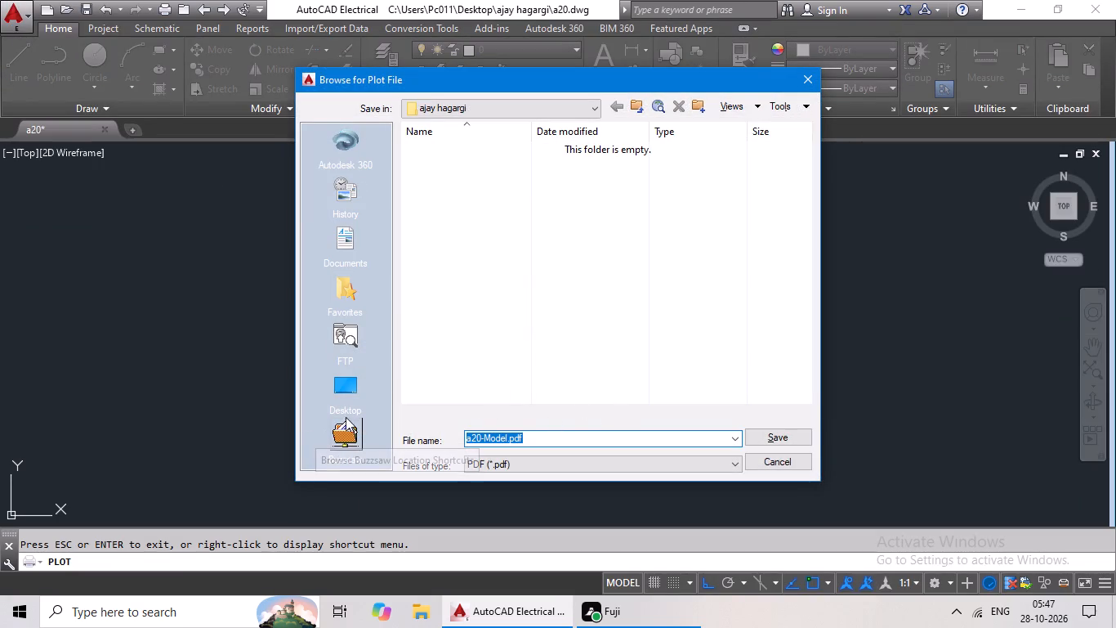
pyautogui.click(798, 443)
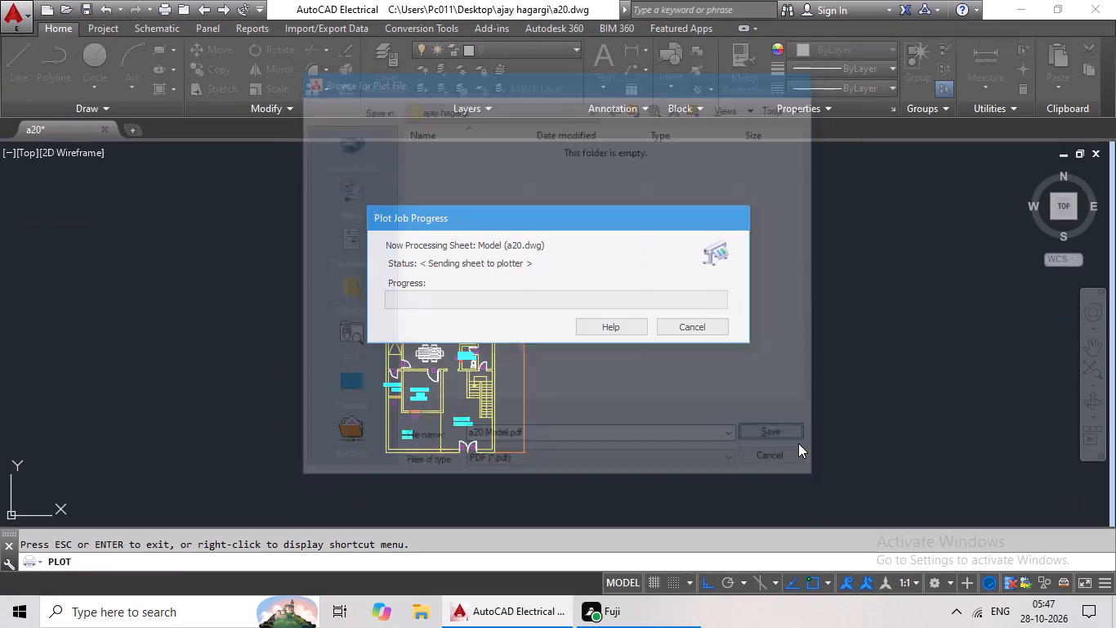